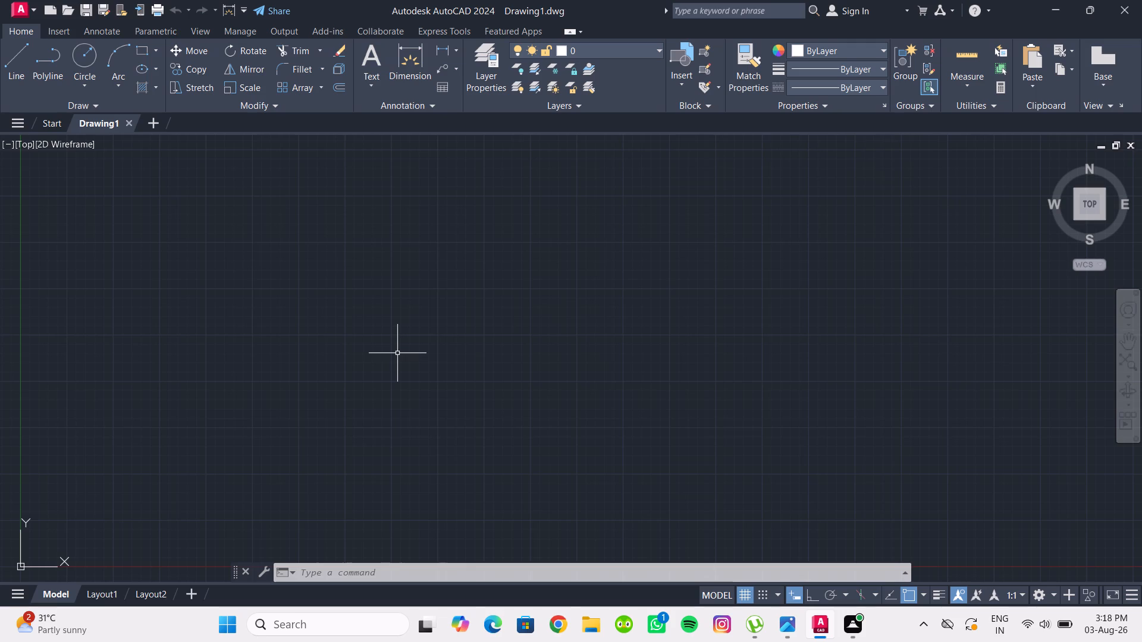
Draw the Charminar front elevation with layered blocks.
Look at the Charminar reference illustration in Photos, and return to the AutoCAD drawing.
left_click(783, 621)
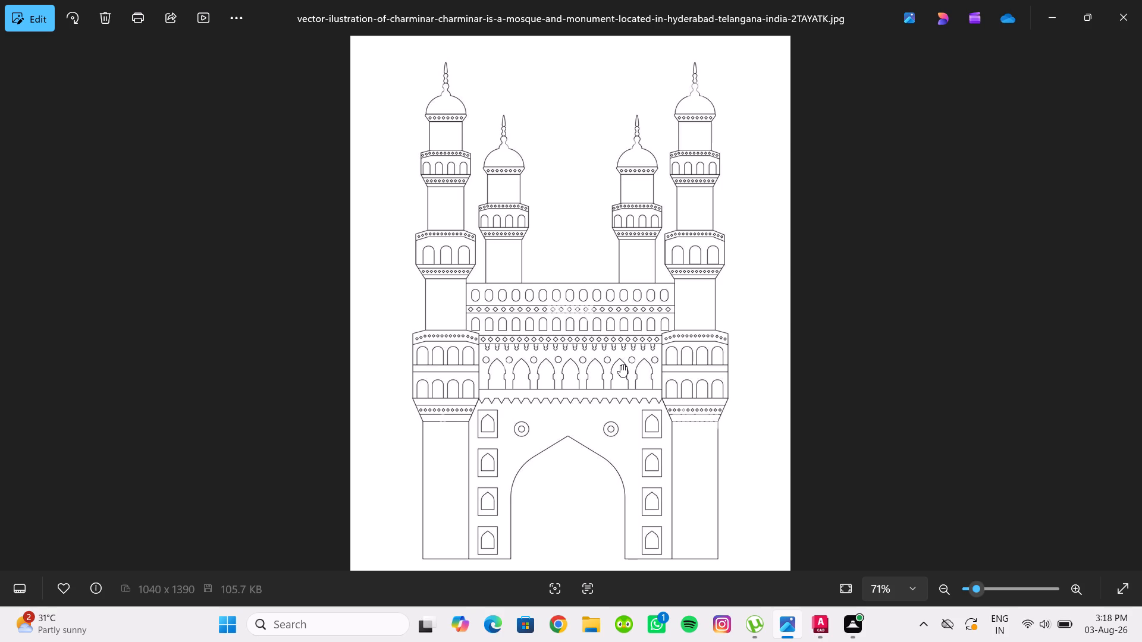
left_click(825, 628)
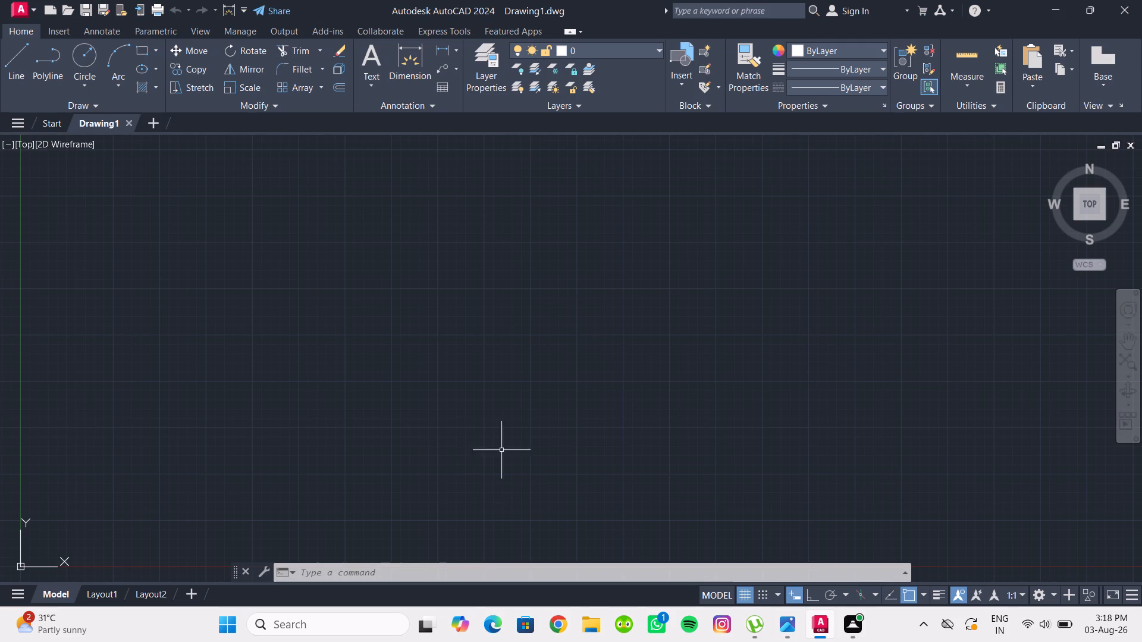
Set the drawing units to Engineering length type with a precision of 0'-0.0".
type("UNIT")
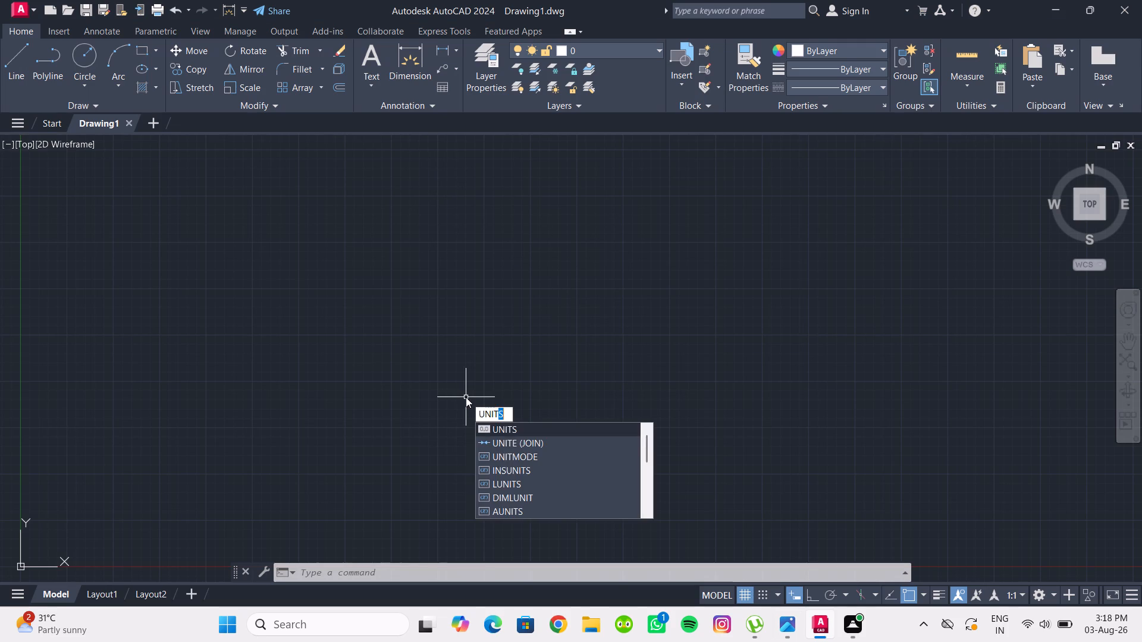
key("s")
key("Return")
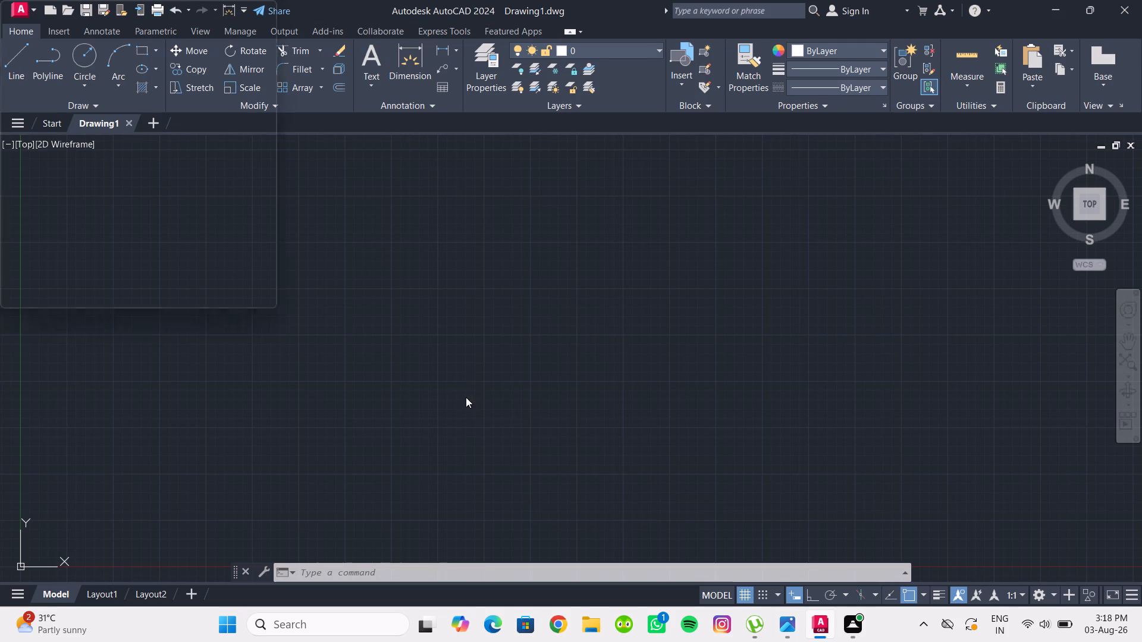
left_click(515, 235)
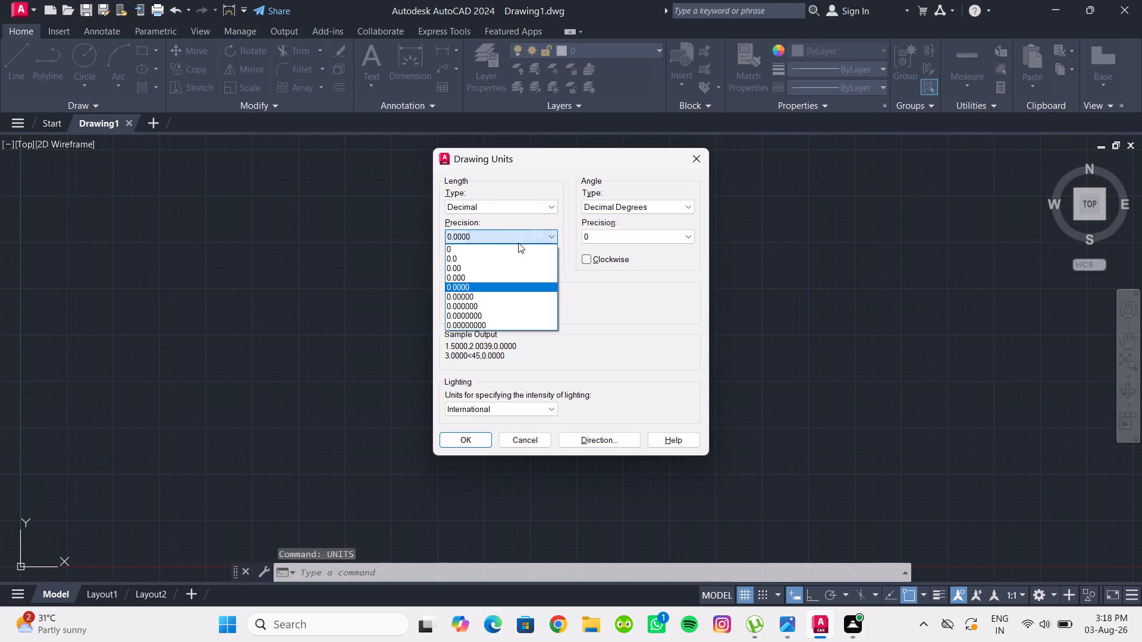
left_click(510, 205)
left_click(504, 207)
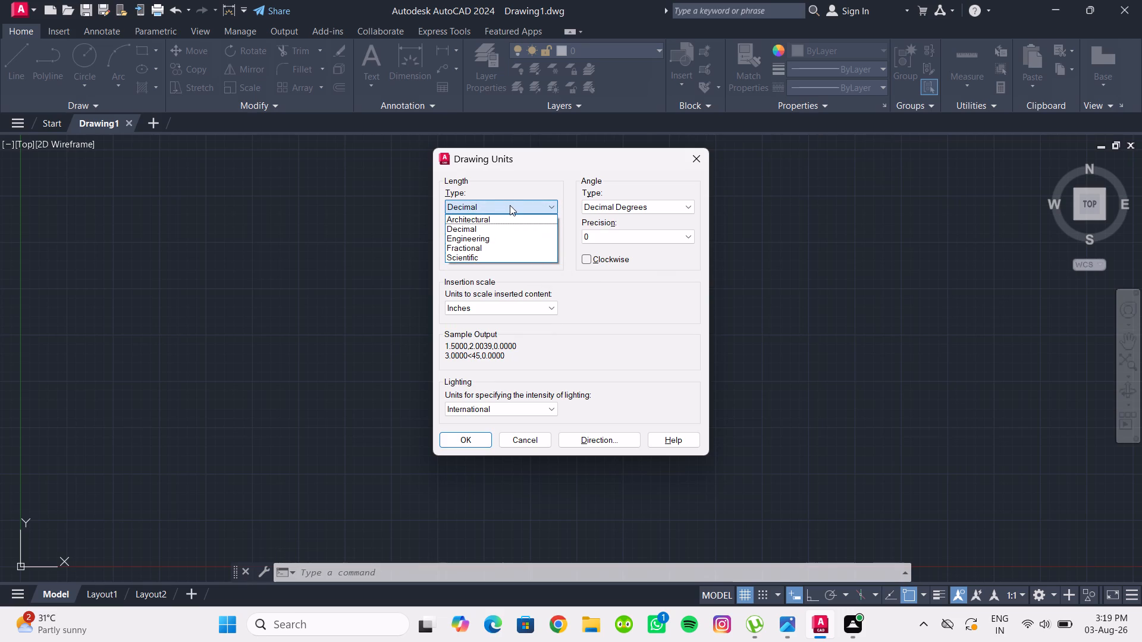
left_click(514, 238)
left_click(501, 238)
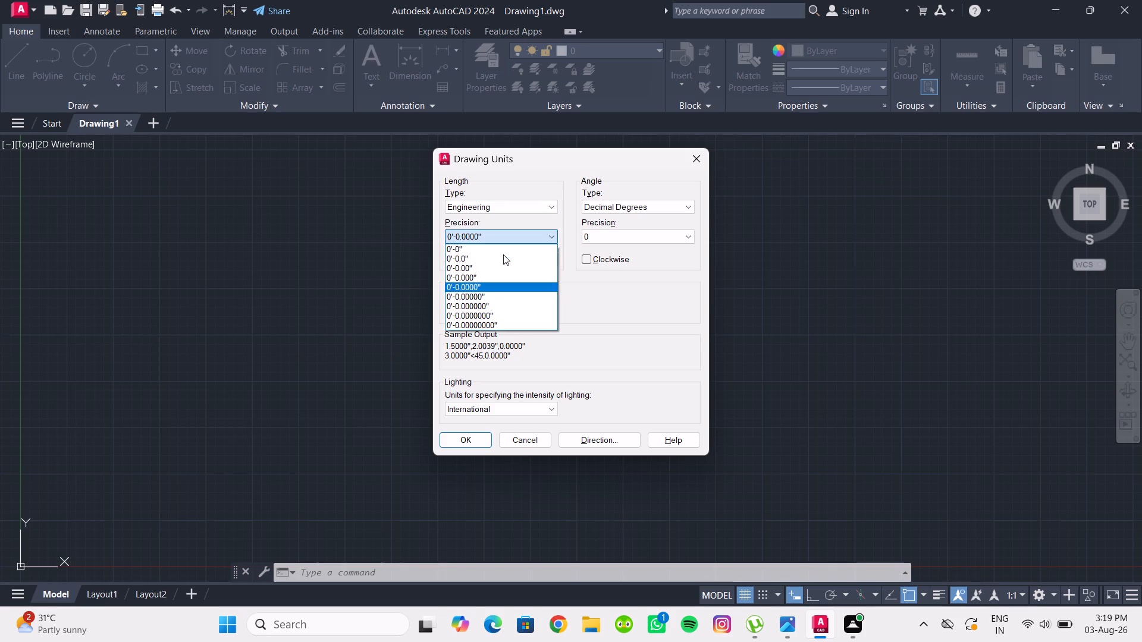
left_click(475, 254)
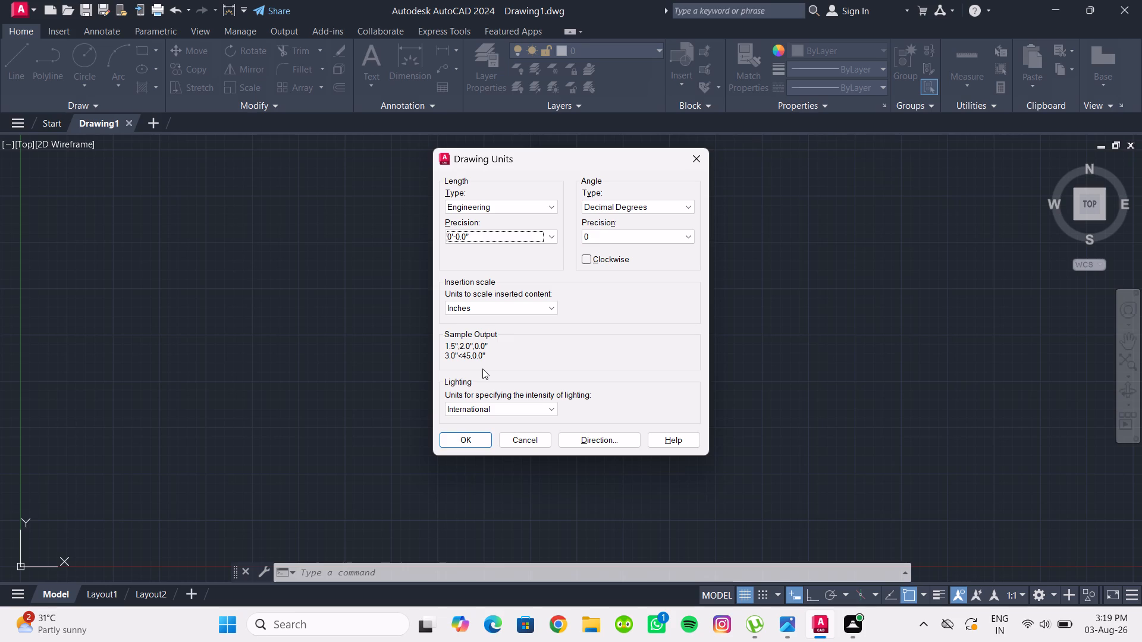
left_click(472, 441)
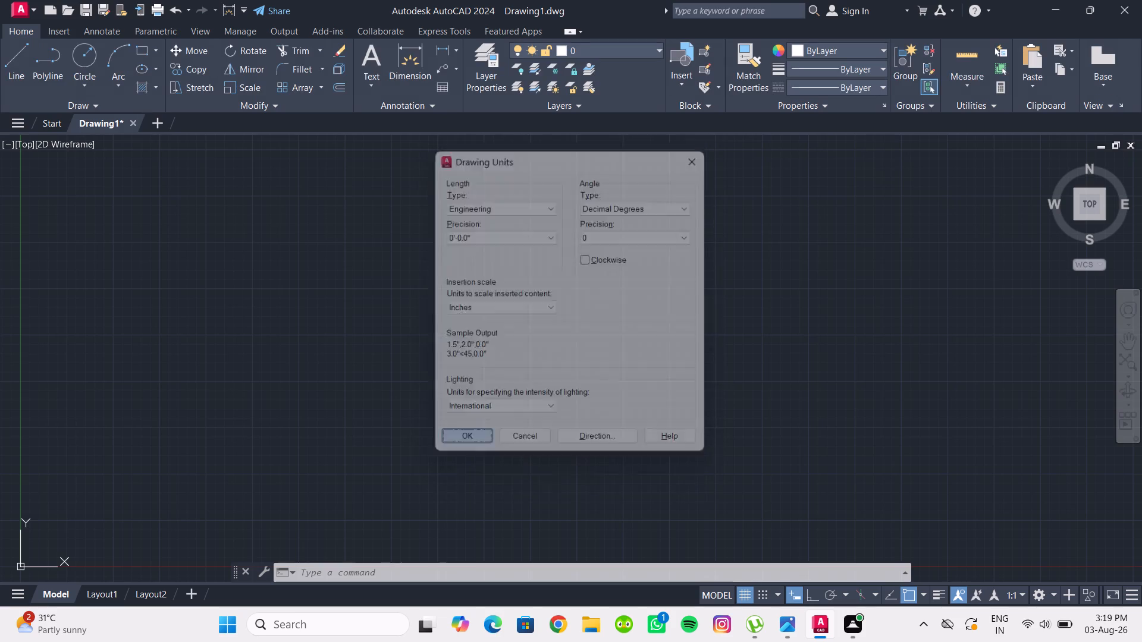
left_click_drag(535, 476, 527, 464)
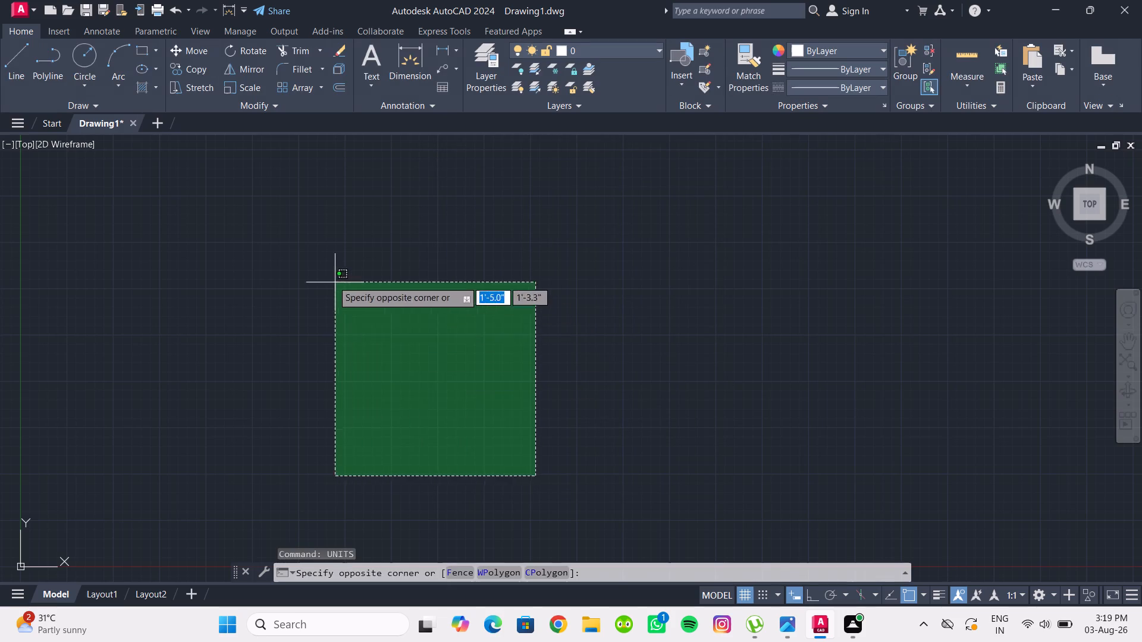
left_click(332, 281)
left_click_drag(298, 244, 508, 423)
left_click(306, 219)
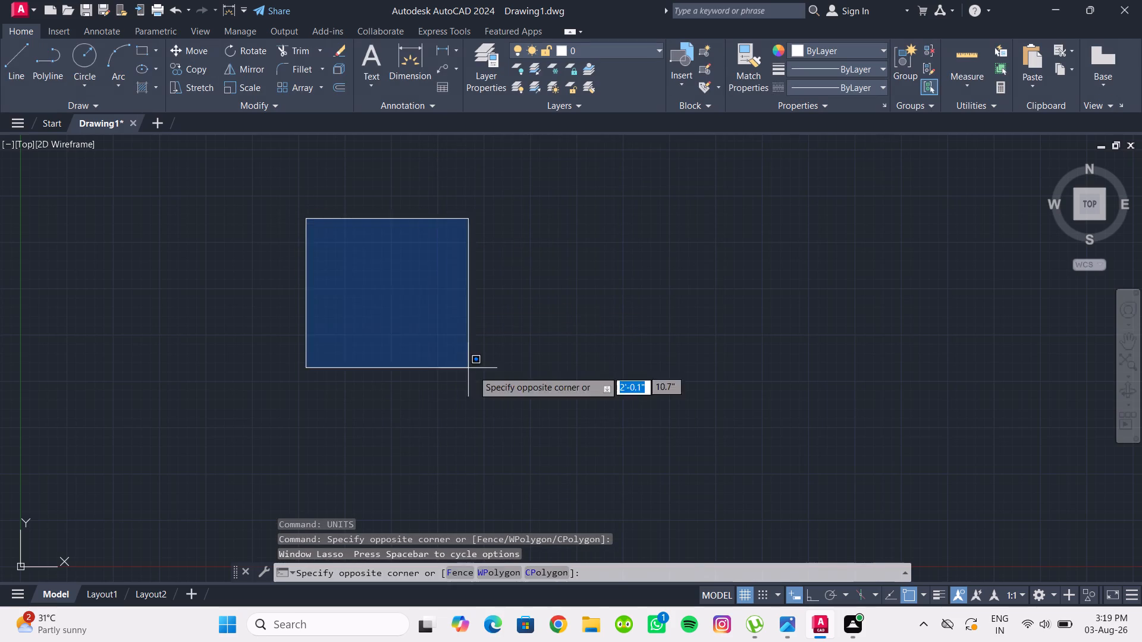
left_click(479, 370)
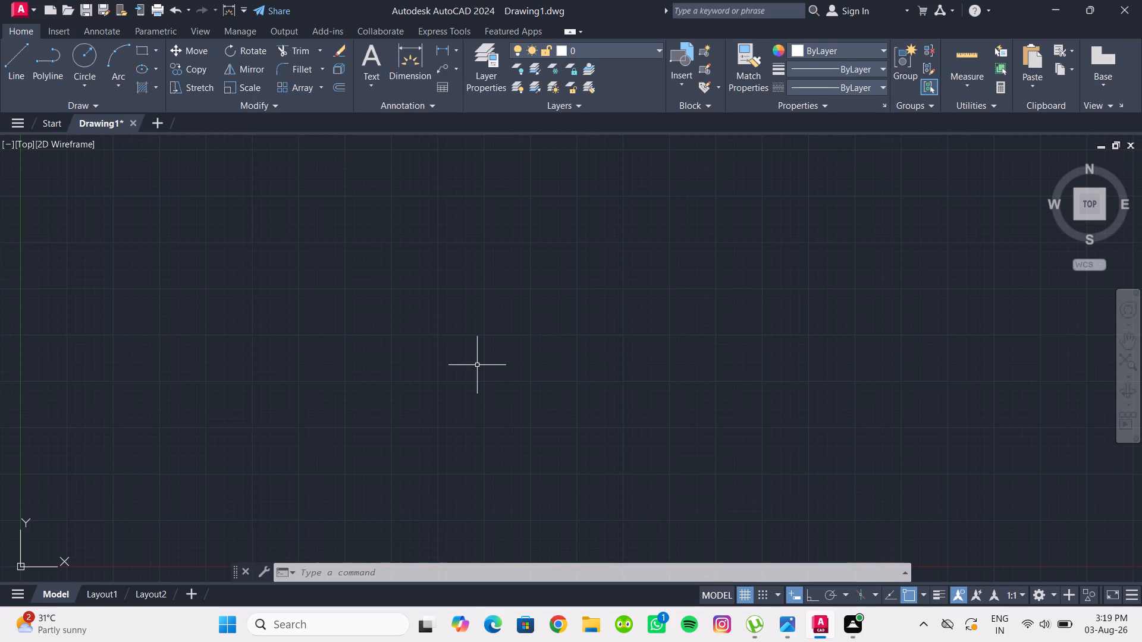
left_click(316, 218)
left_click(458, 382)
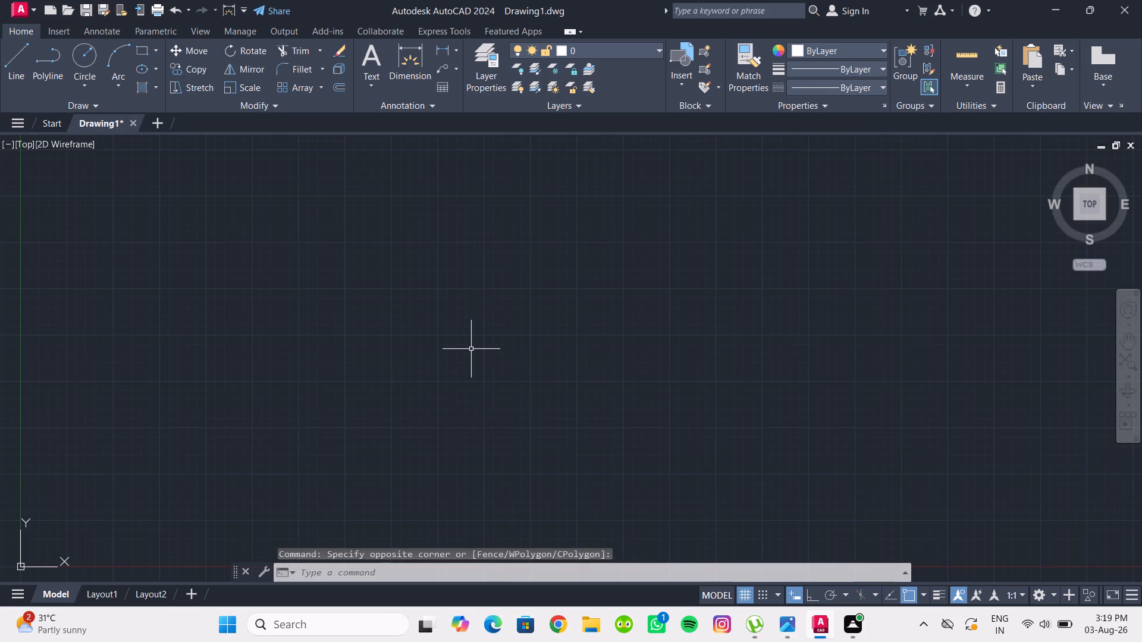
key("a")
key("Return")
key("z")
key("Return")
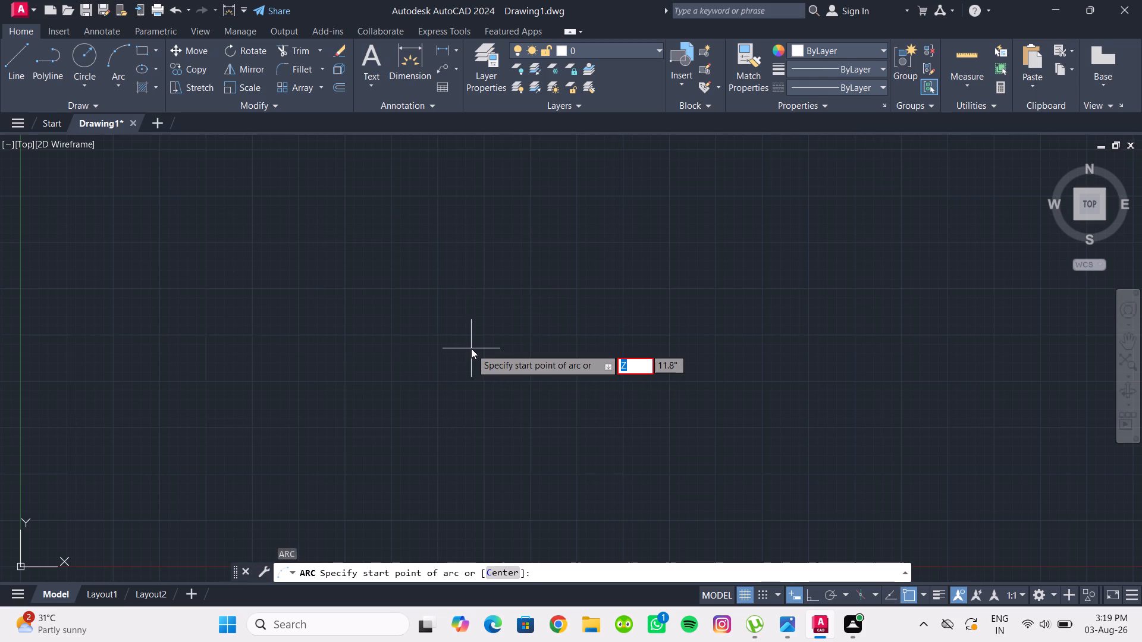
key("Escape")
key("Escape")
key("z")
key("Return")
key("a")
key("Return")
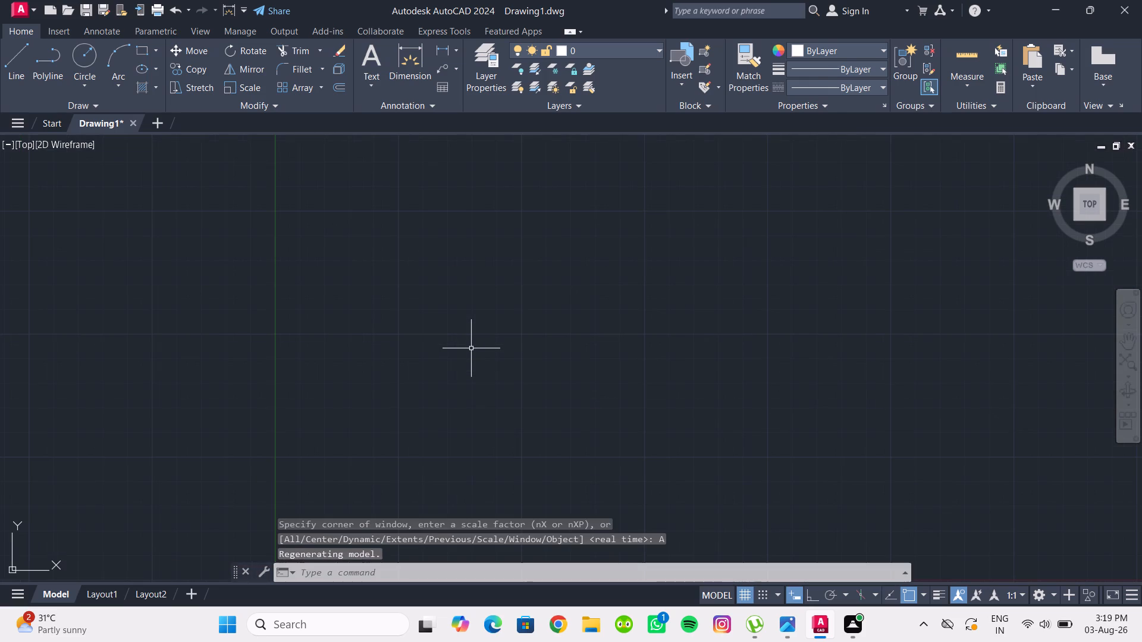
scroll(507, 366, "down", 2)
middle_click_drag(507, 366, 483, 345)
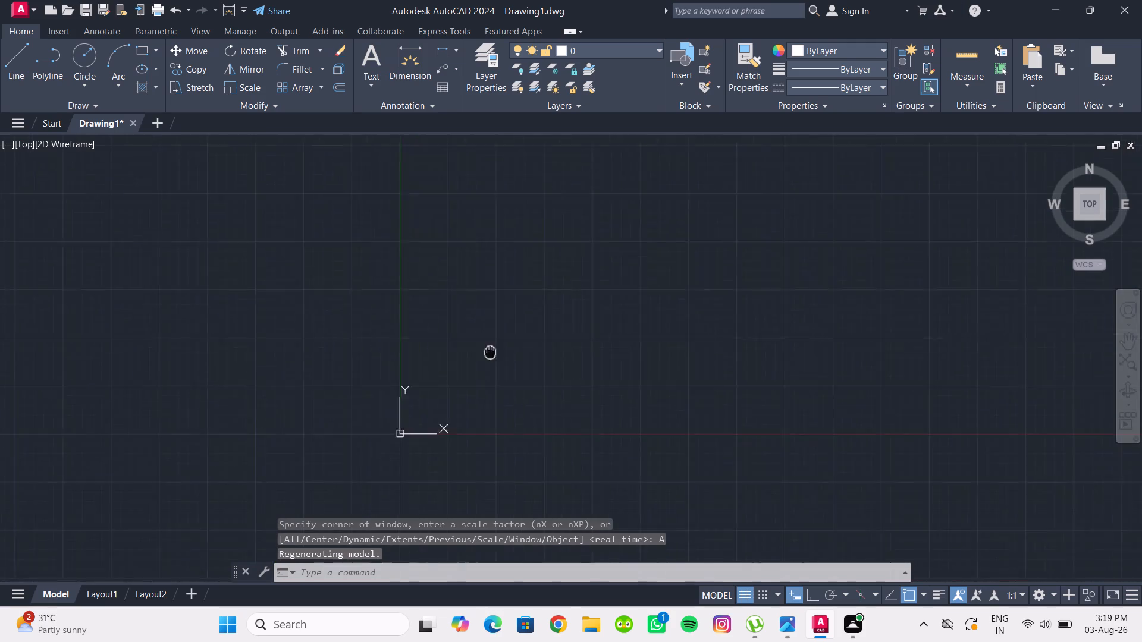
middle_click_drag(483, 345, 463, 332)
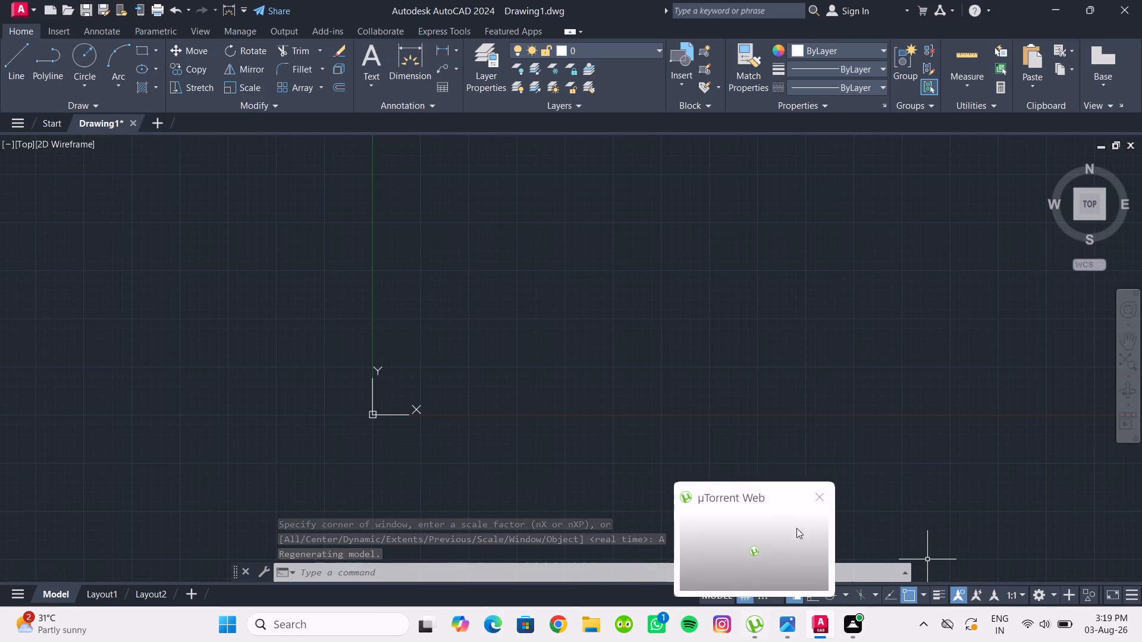
Close the µTorrent Web window.
left_click(823, 489)
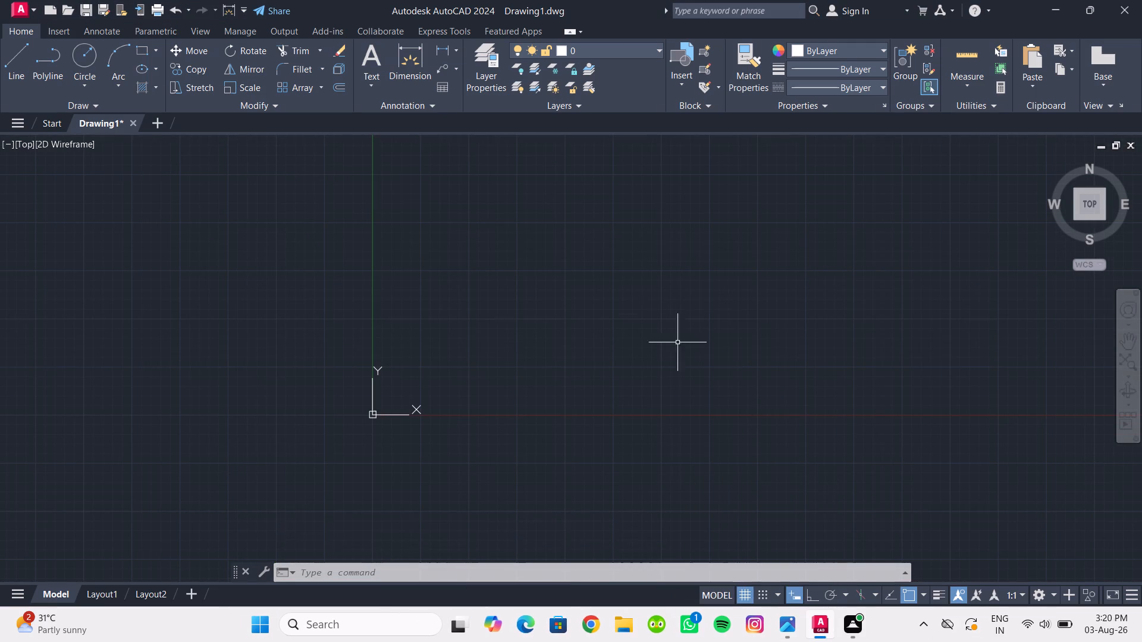
With Ortho on, draw a line 3' straight up from a point near the origin and continue it 1' horizontally to the right.
scroll(638, 307, "down", 2)
middle_click_drag(638, 307, 465, 362)
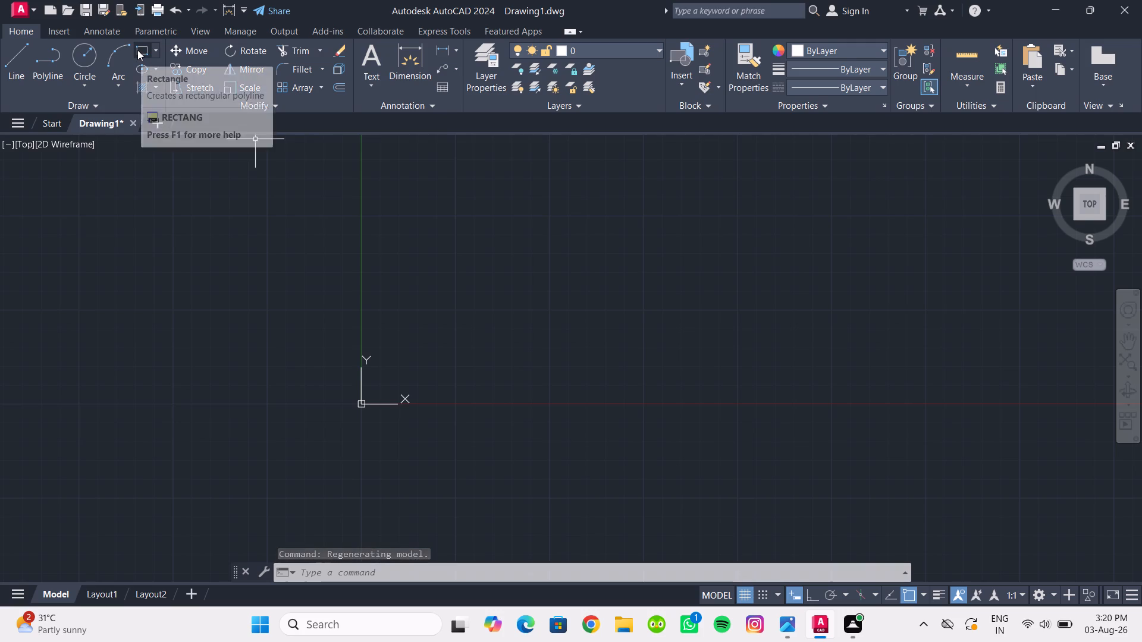
left_click(0, 52)
left_click(0, 61)
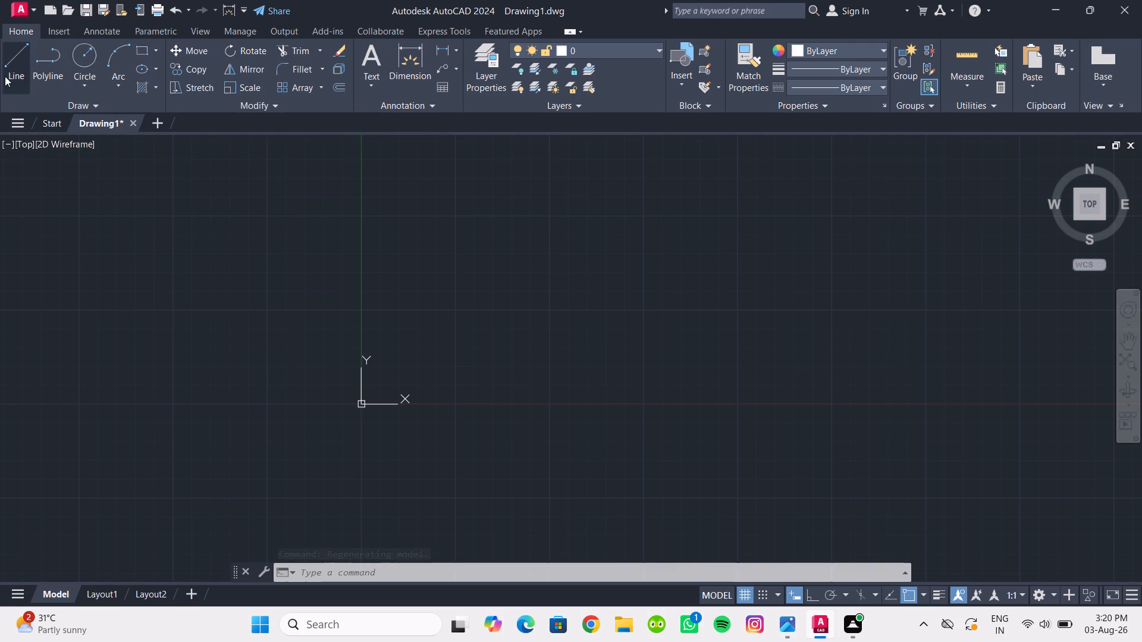
left_click(5, 76)
scroll(244, 277, "down", 1)
middle_click_drag(244, 277, 128, 380)
scroll(307, 420, "up", 1)
left_click_drag(307, 432, 304, 426)
left_click(810, 588)
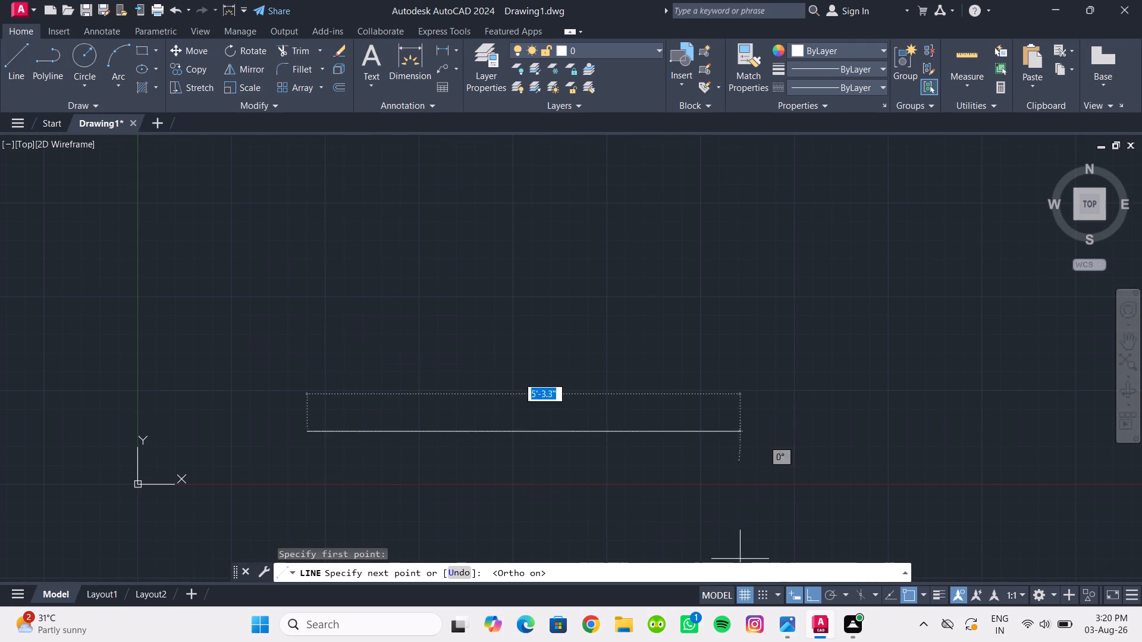
scroll(308, 257, "down", 2)
middle_click_drag(308, 257, 305, 263)
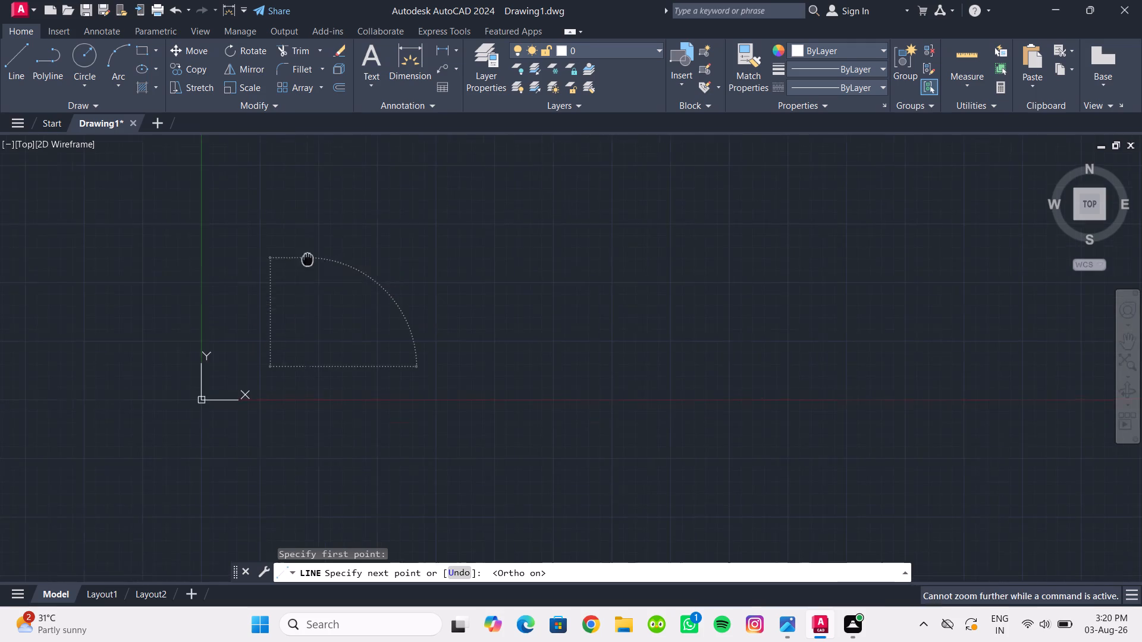
middle_click_drag(305, 263, 291, 371)
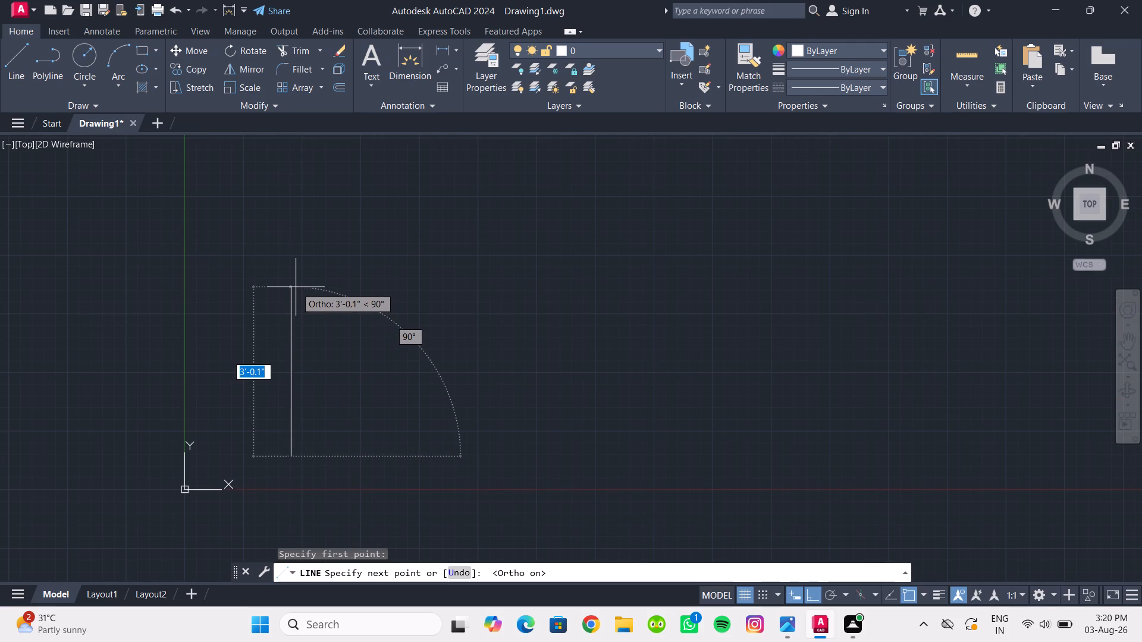
type("3'")
key("Return")
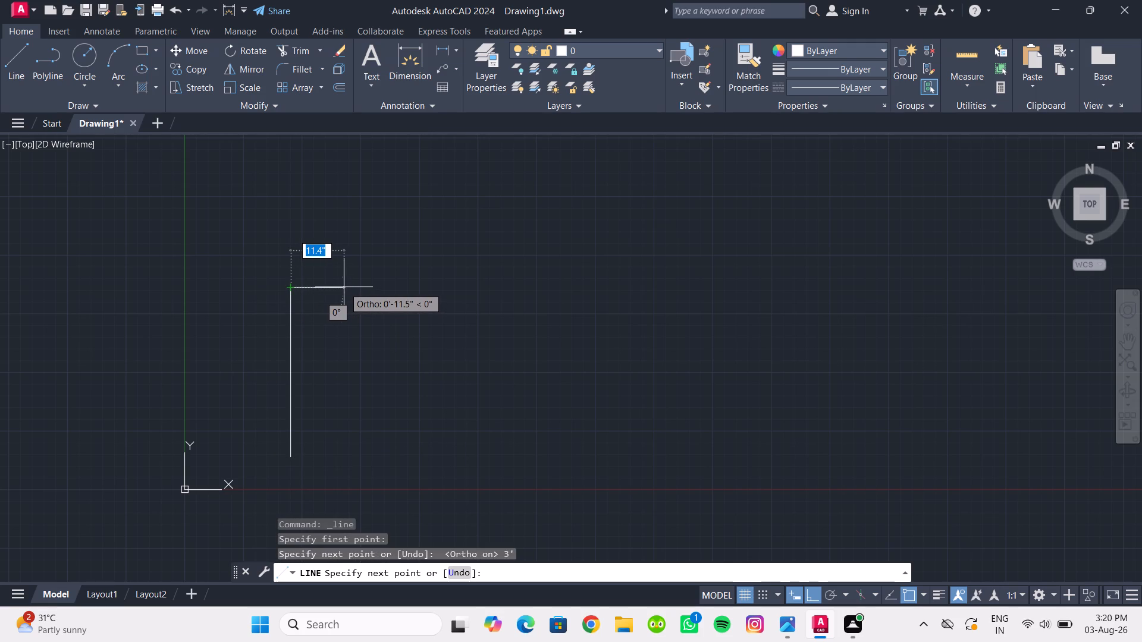
type("1'")
key("Return")
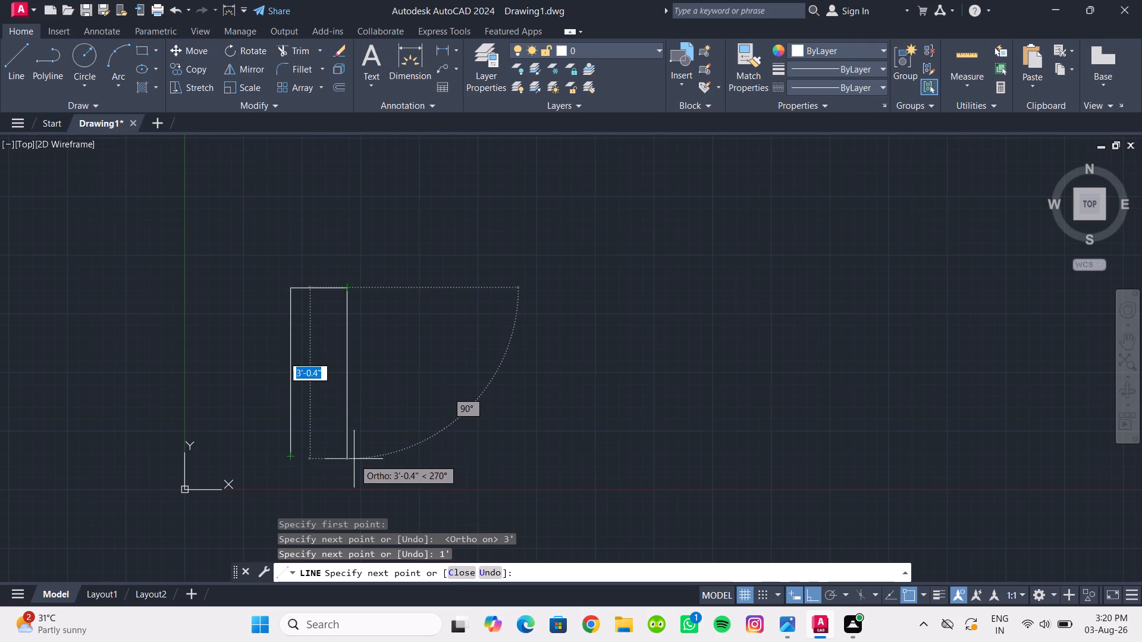
Select all object snap modes in the drafting settings while the Line command stays active.
scroll(342, 456, "up", 3)
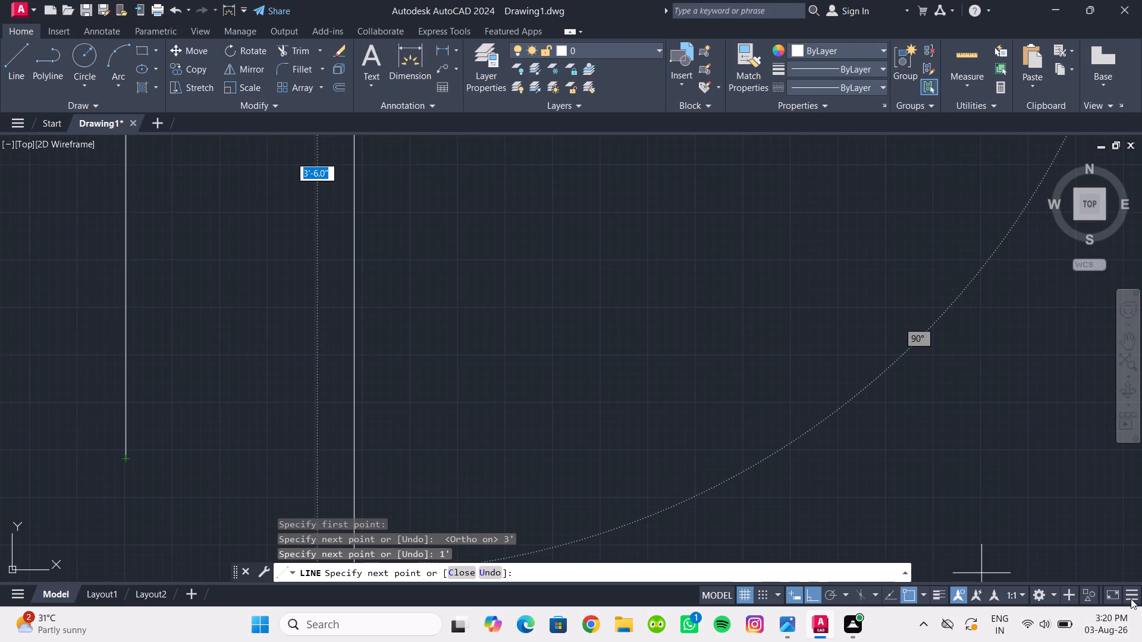
left_click(926, 591)
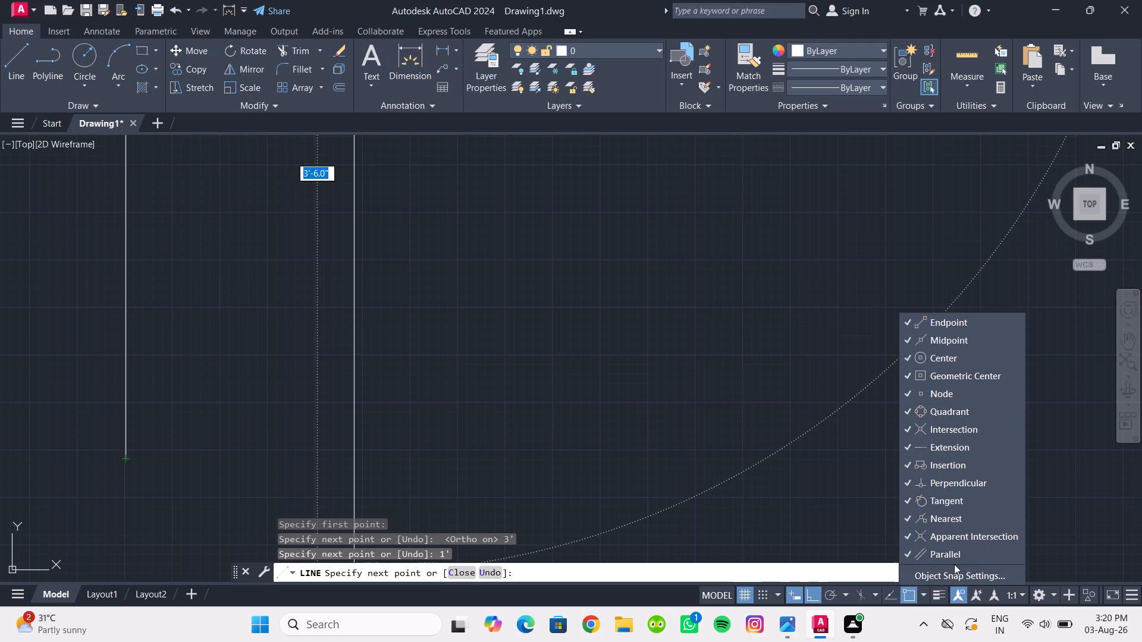
left_click(955, 570)
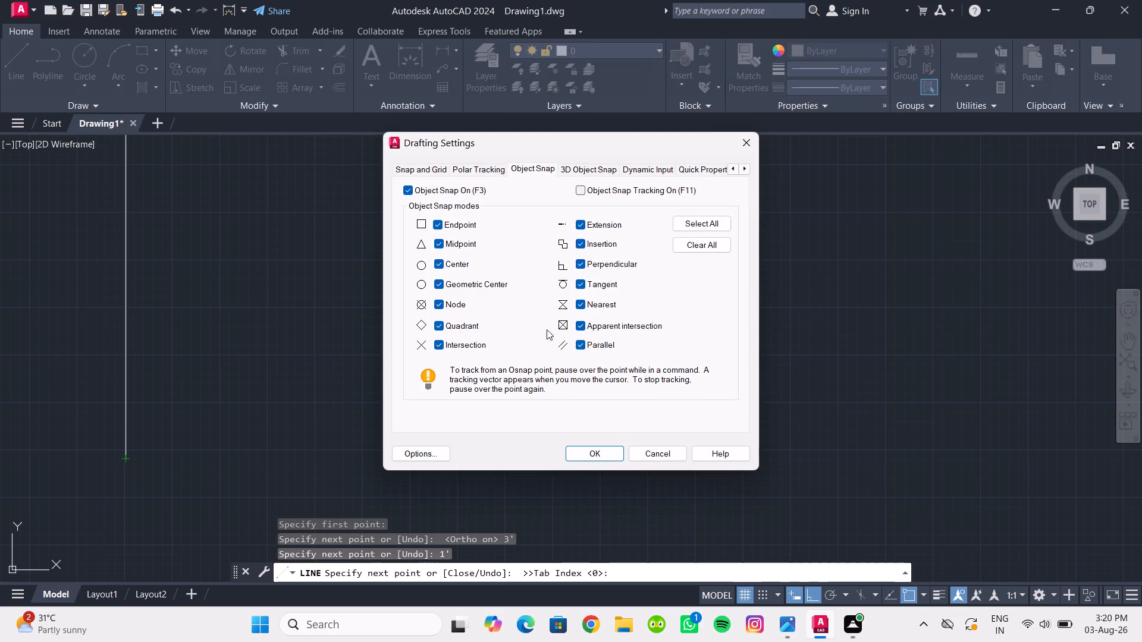
scroll(482, 313, "down", 4)
scroll(482, 321, "up", 3)
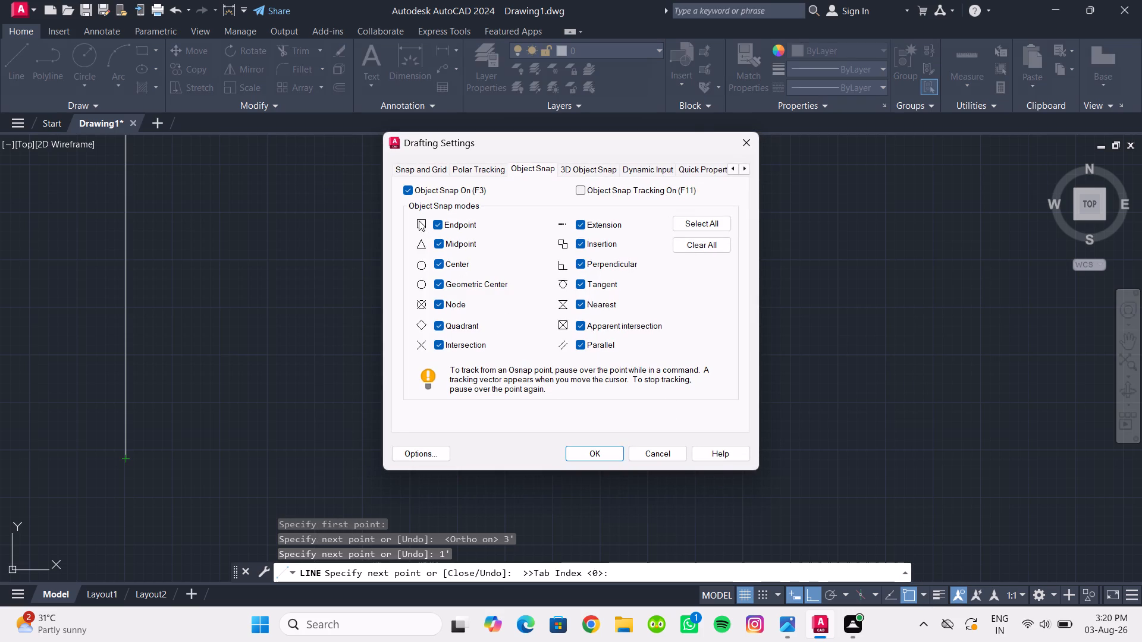
left_click(421, 222)
left_click(702, 224)
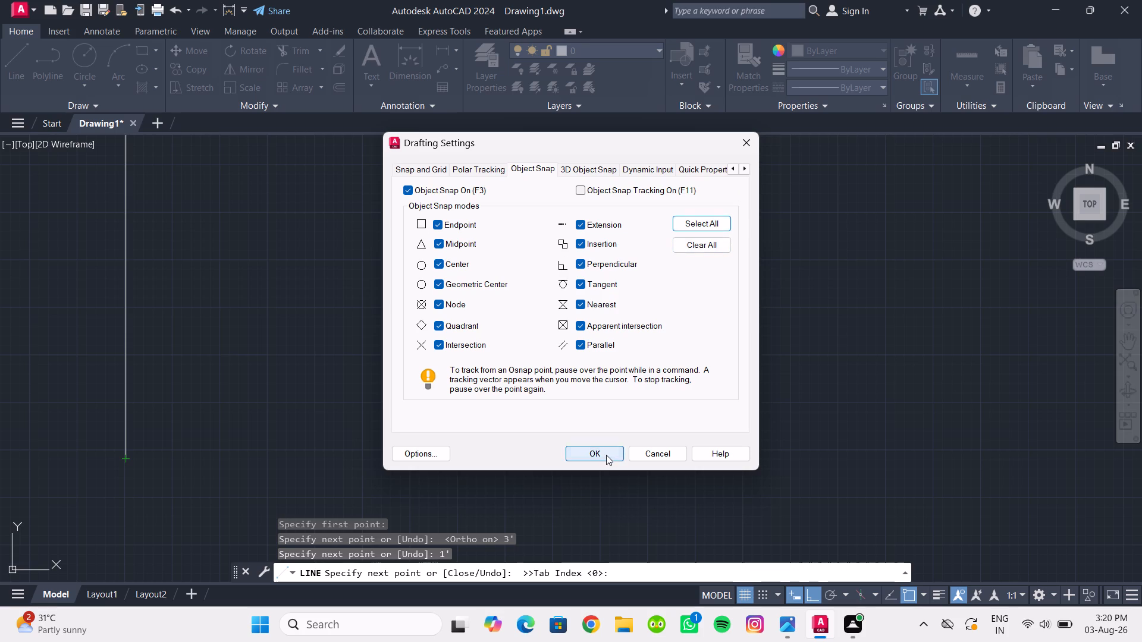
left_click(606, 455)
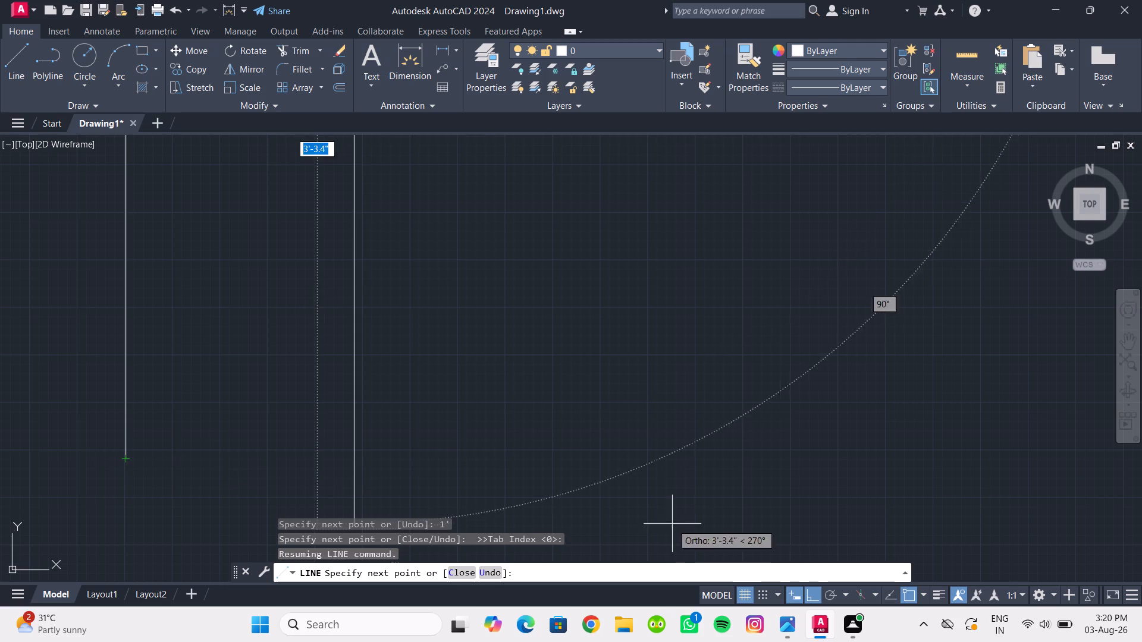
With Ortho on, continue the line 3' straight down and close the rectangle at its starting corner.
left_click(812, 593)
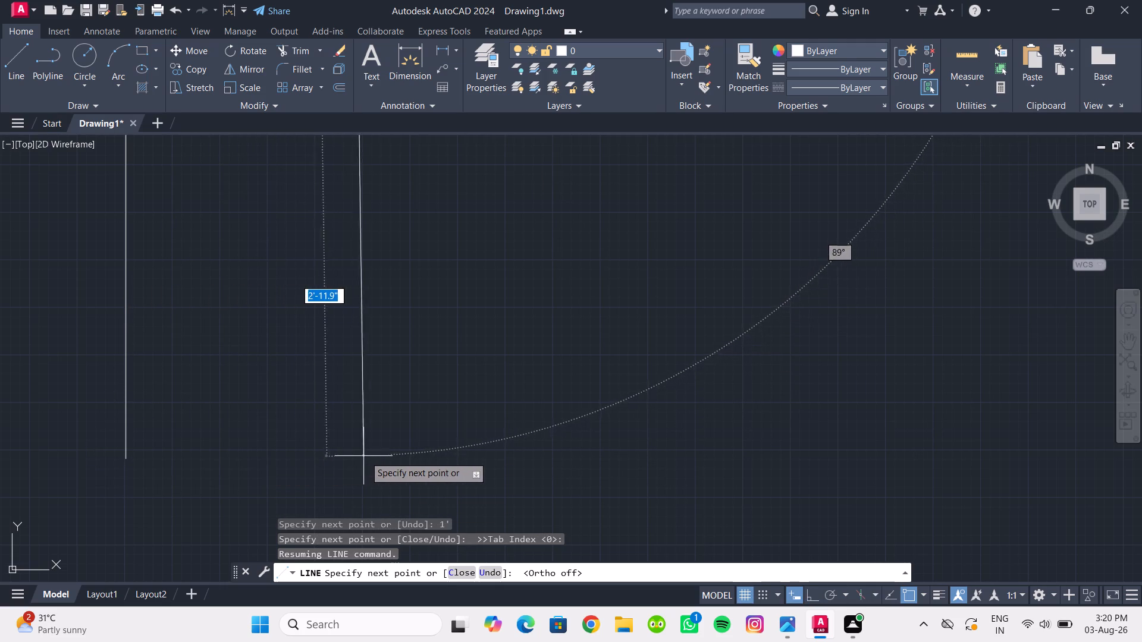
scroll(361, 464, "down", 4)
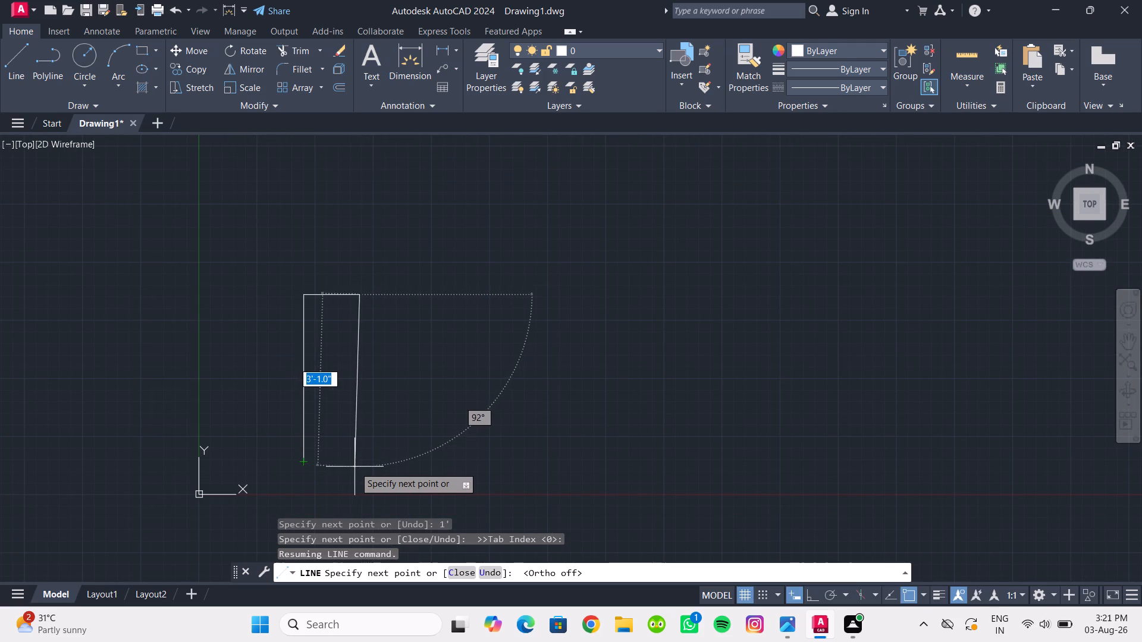
scroll(350, 461, "down", 7)
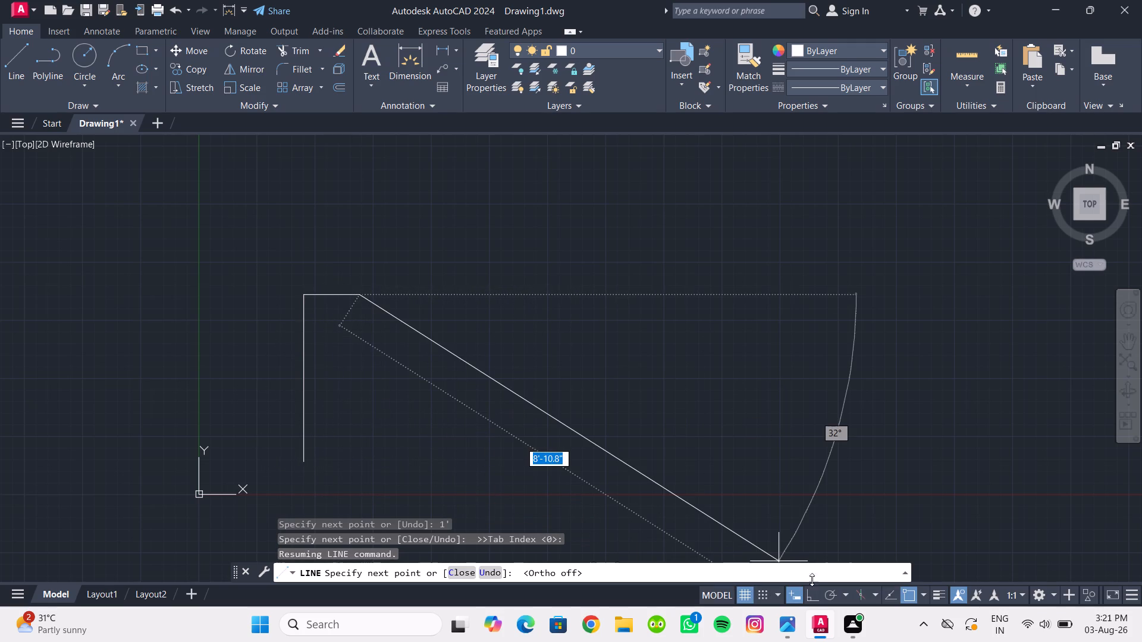
left_click(810, 597)
type("3'")
key("Return")
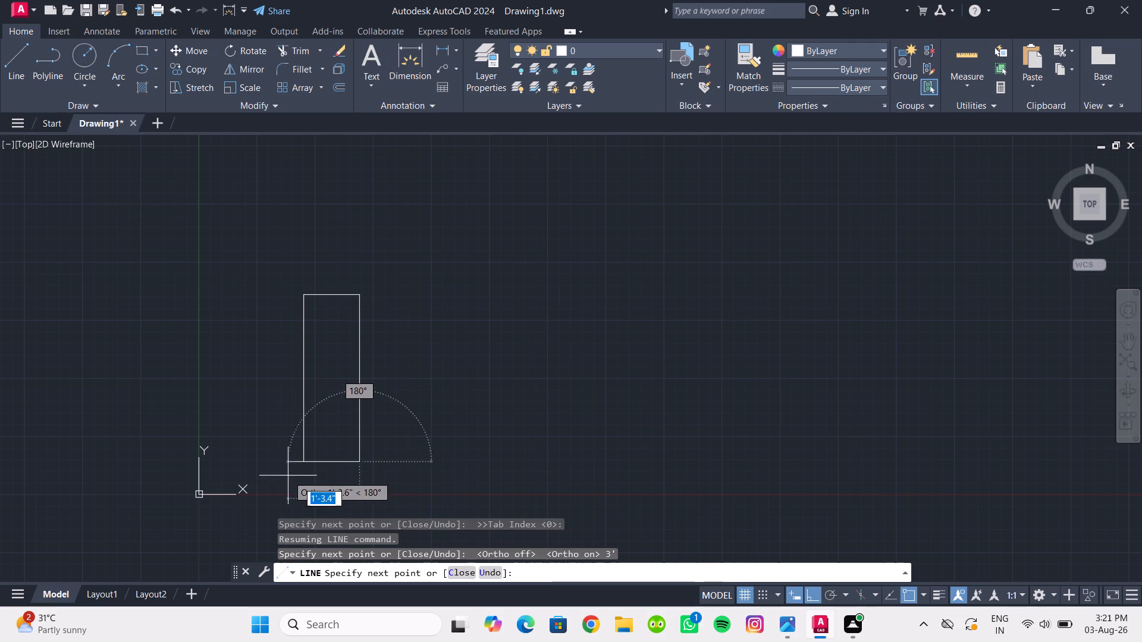
left_click(307, 461)
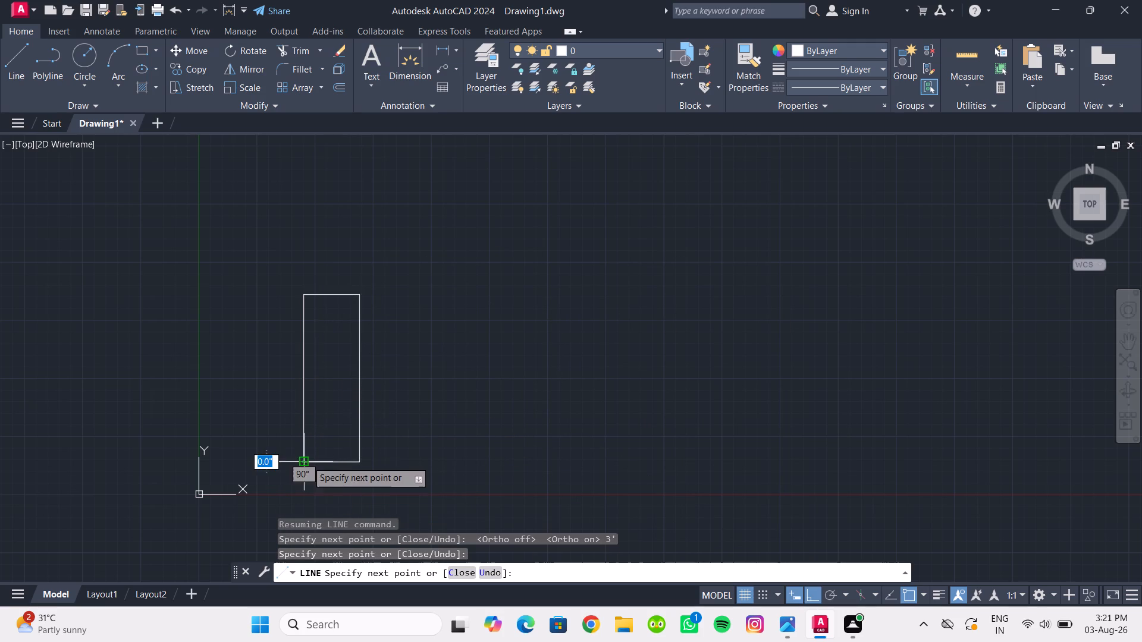
key("Escape")
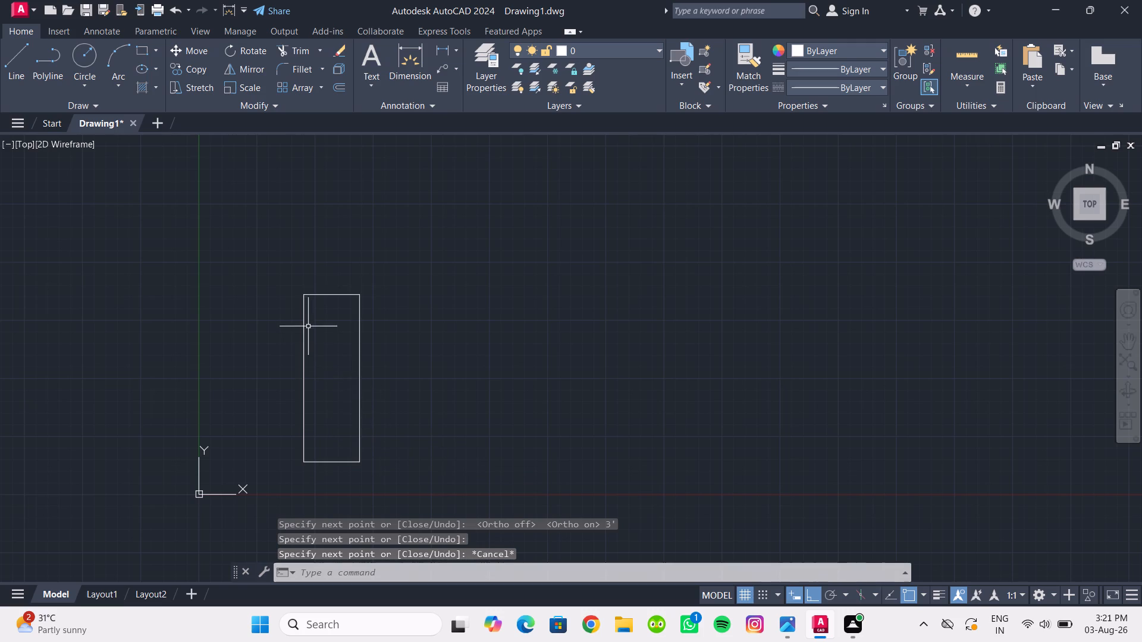
Turn Ortho off and polar tracking on, and draw a 1' line at 135° outward from the rectangle's upper-left corner.
middle_click_drag(308, 320, 308, 339)
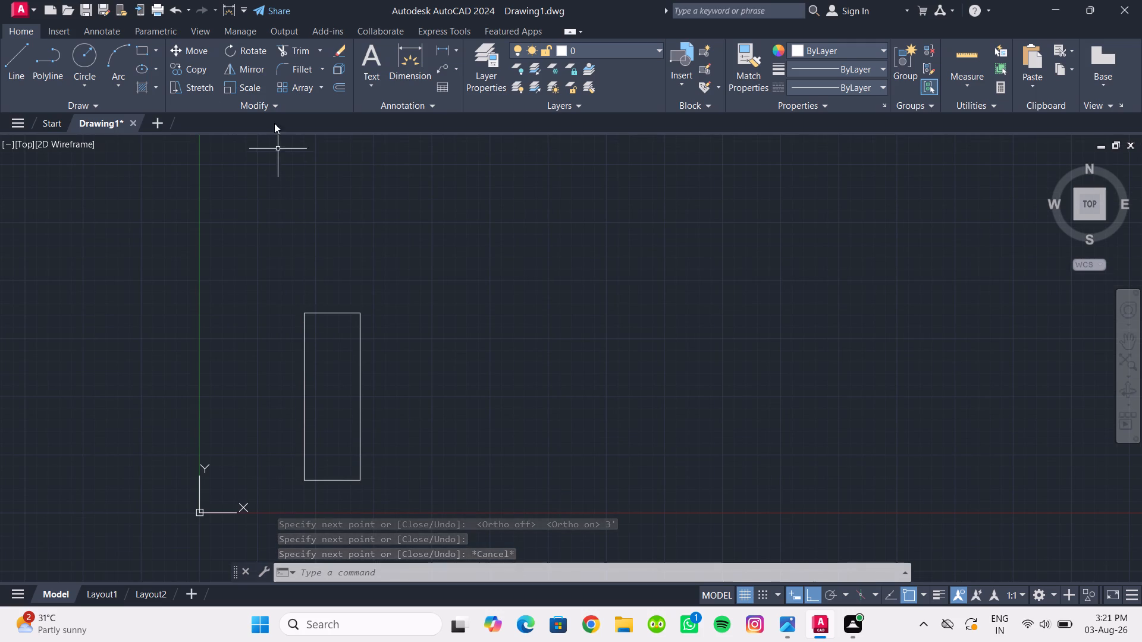
left_click(26, 62)
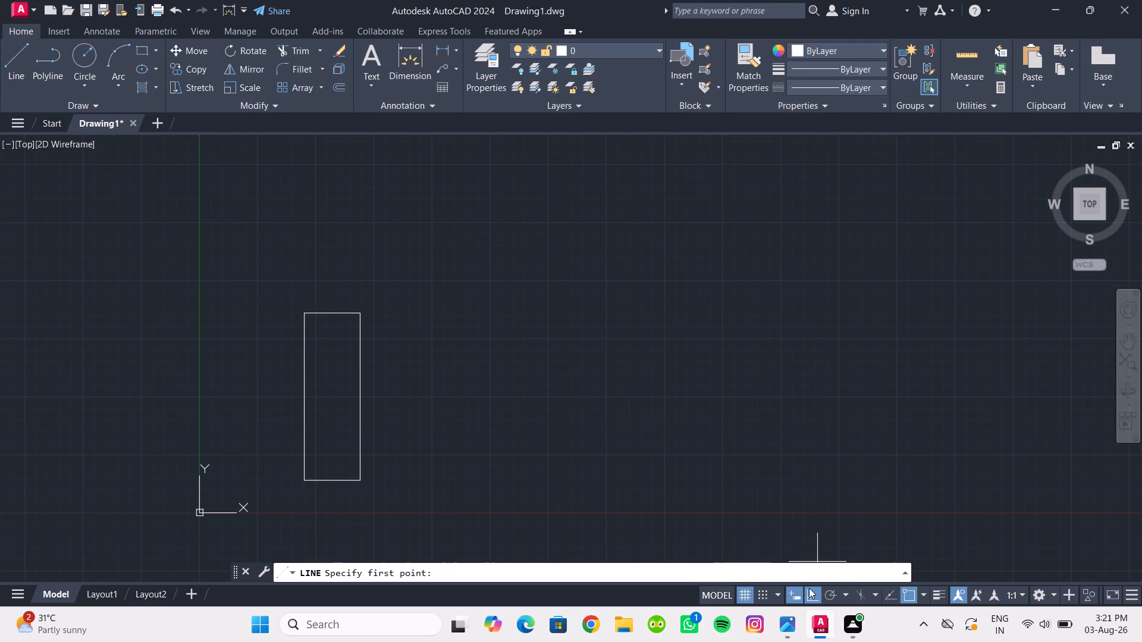
left_click(809, 588)
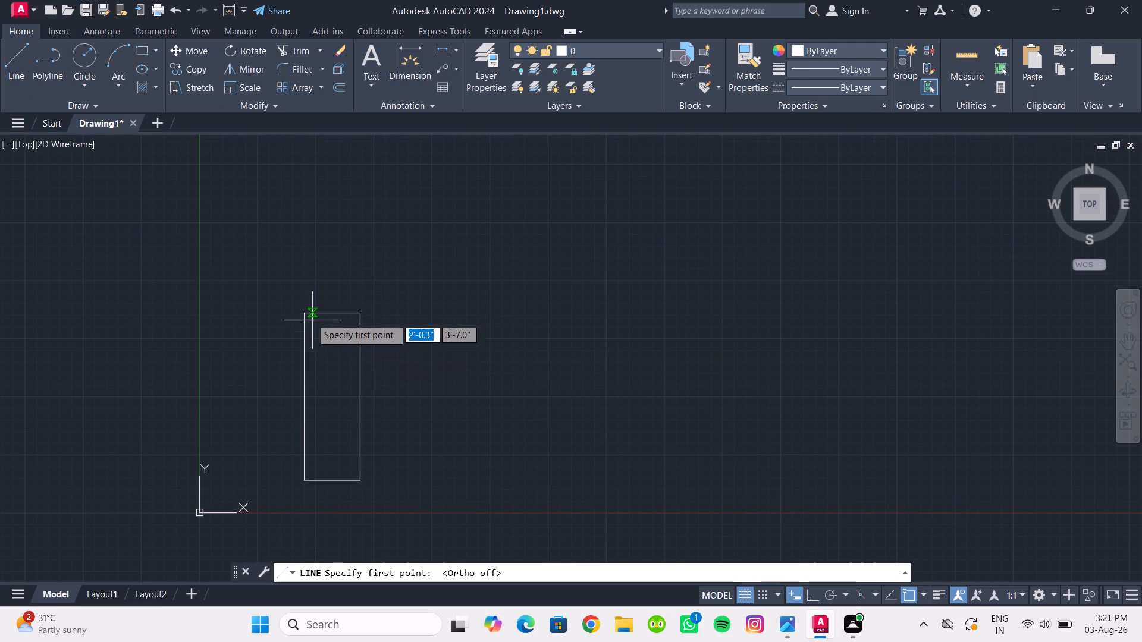
left_click(306, 315)
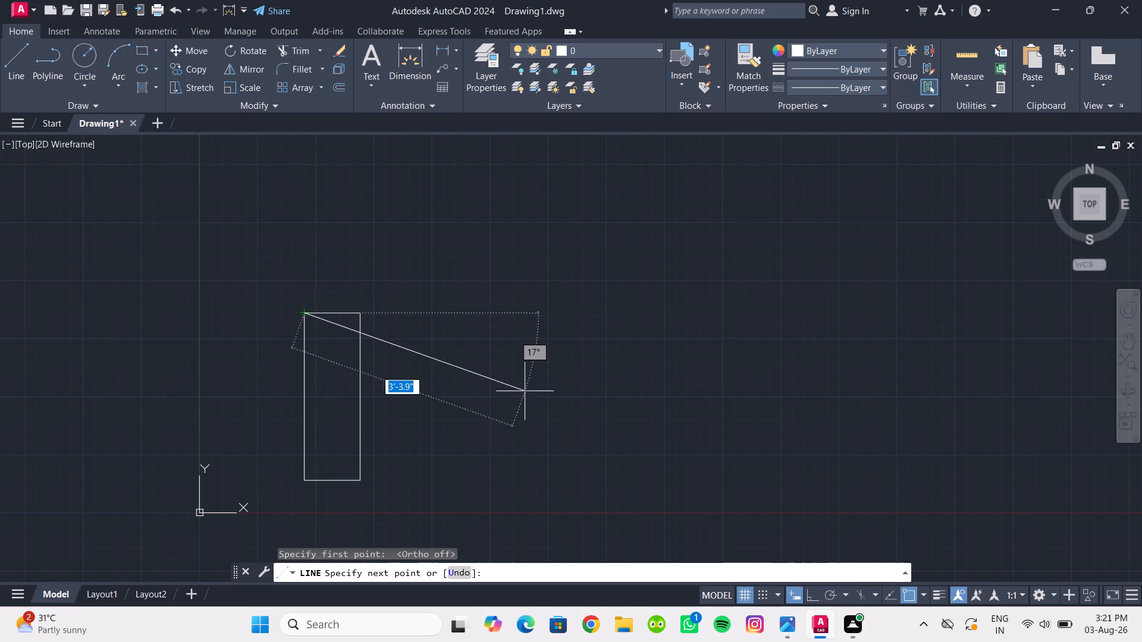
left_click(830, 593)
left_click(846, 593)
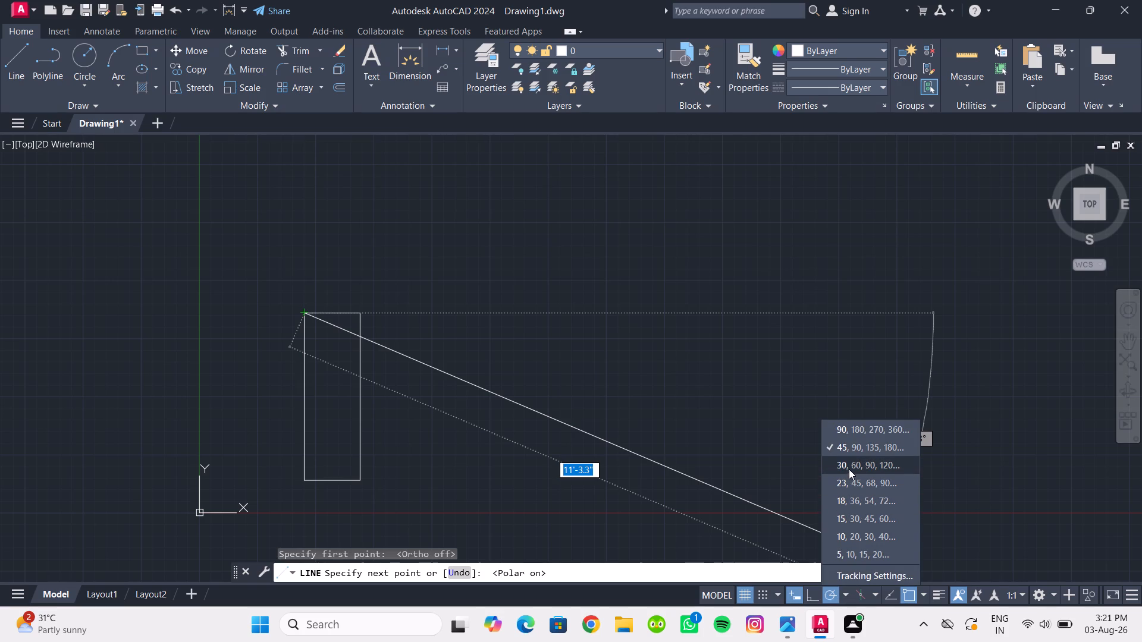
left_click(878, 596)
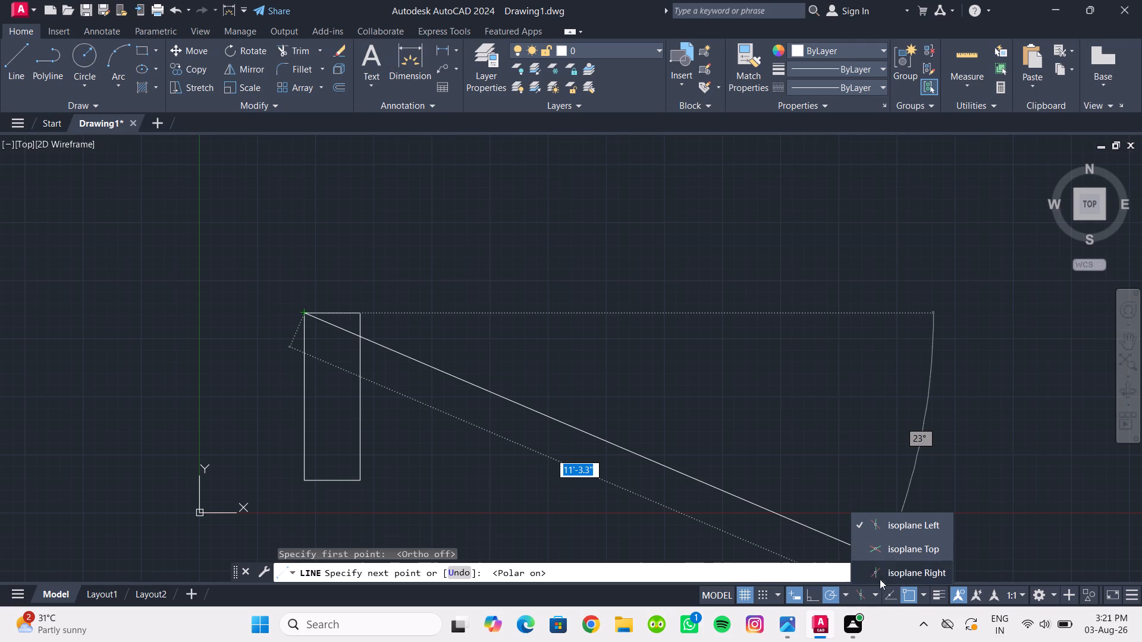
left_click(876, 589)
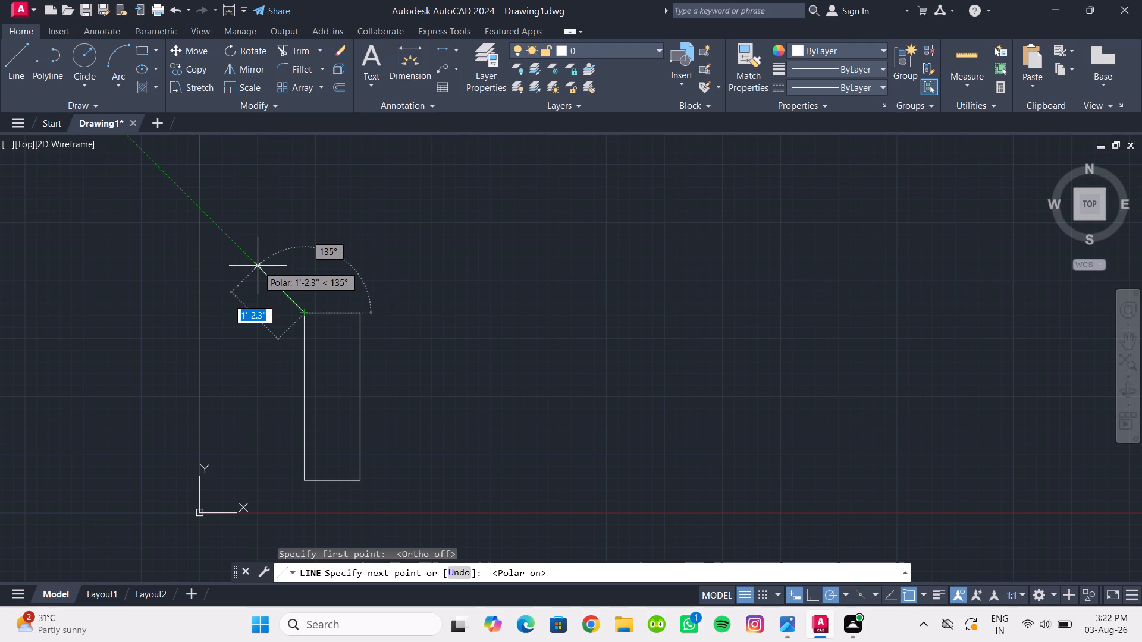
type("1'")
key("Return")
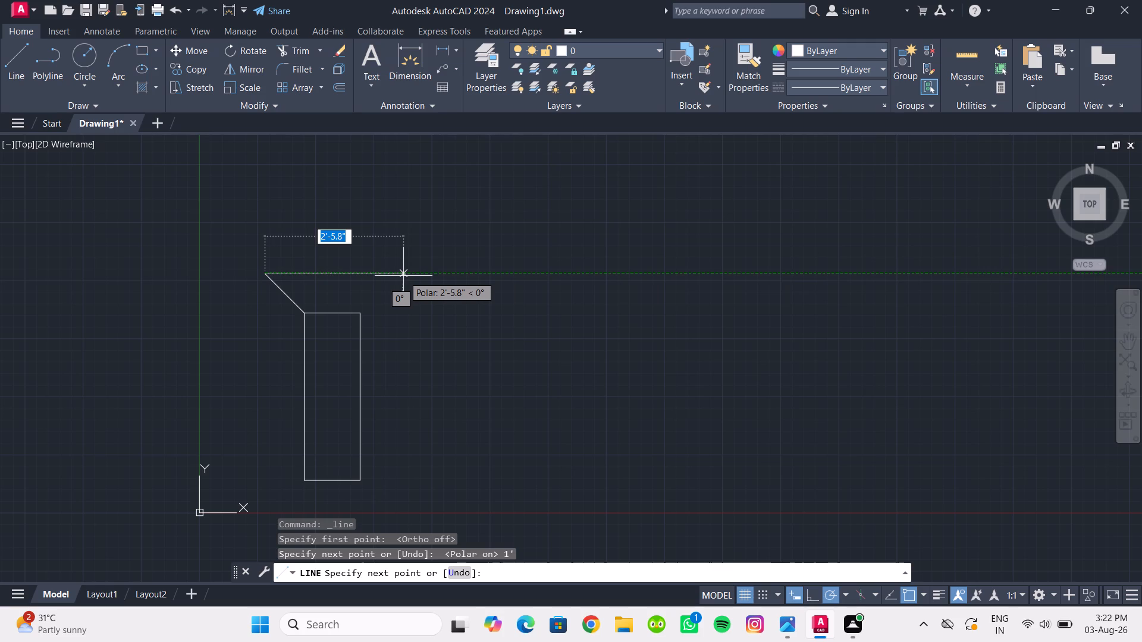
Continue the line 2'6" horizontally to the right and join it back to the rectangle's upper-right corner.
type("2'")
key("6")
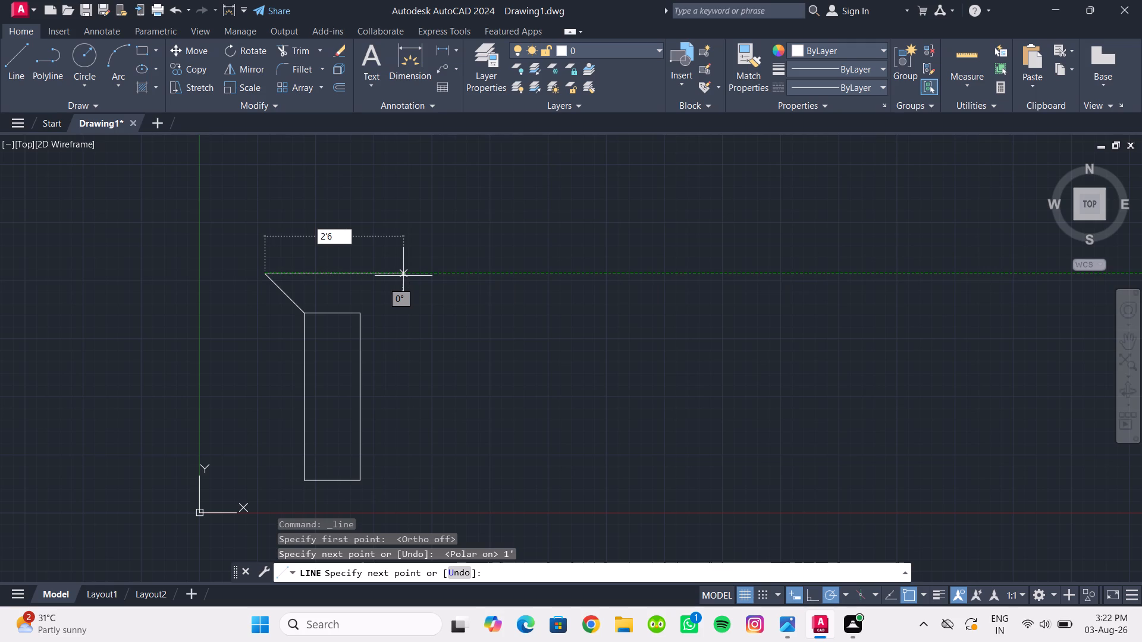
key("shift+quotedbl")
key("Return")
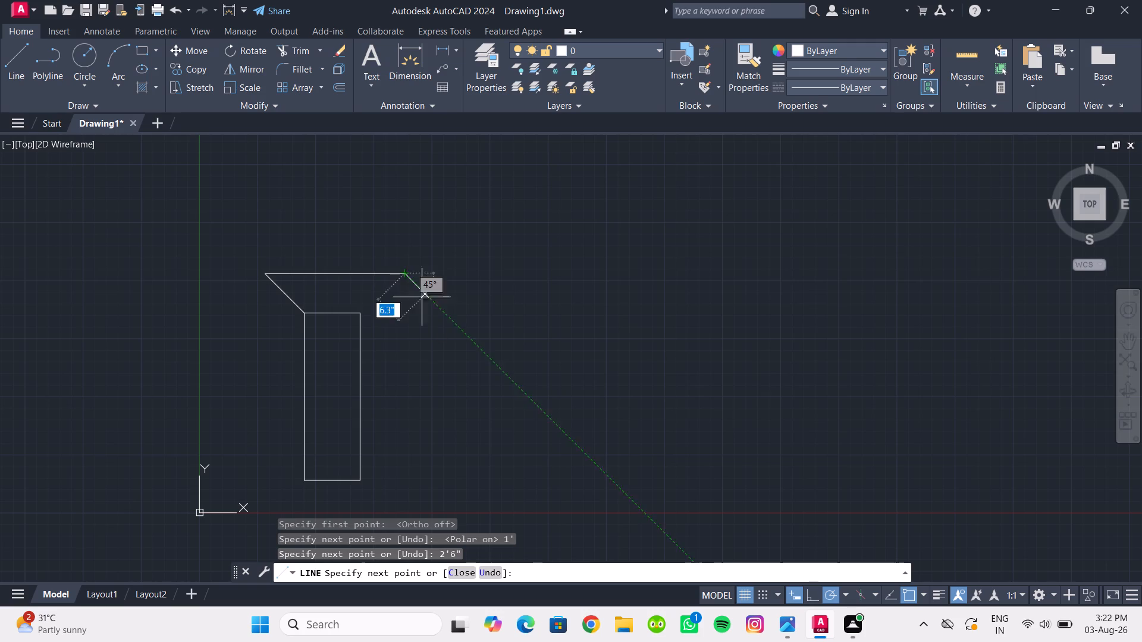
left_click(363, 311)
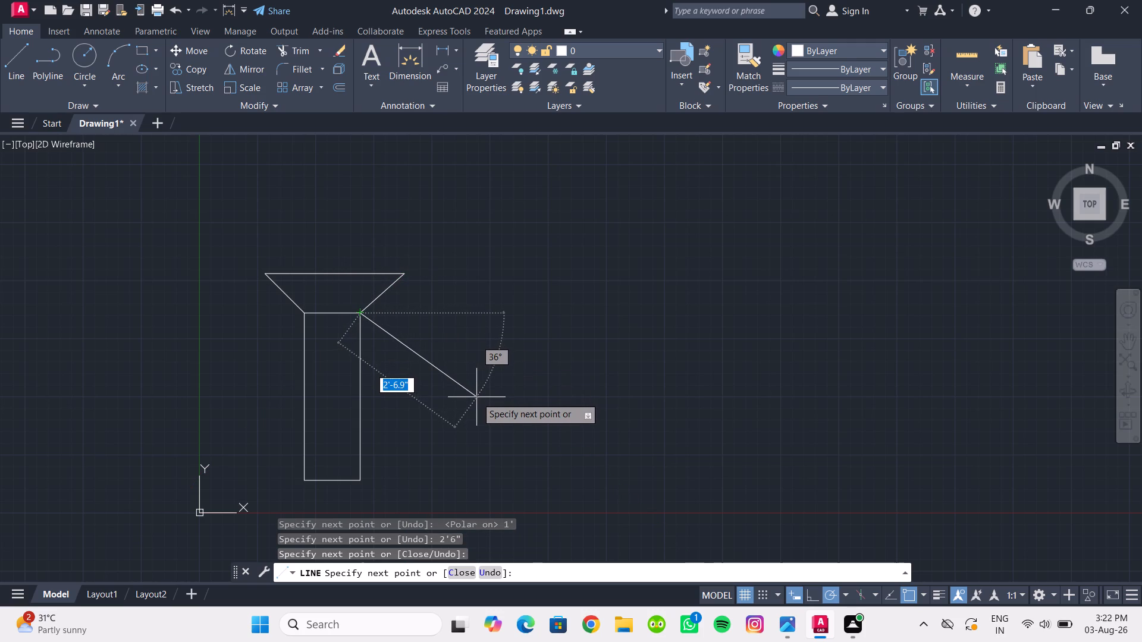
key("Escape")
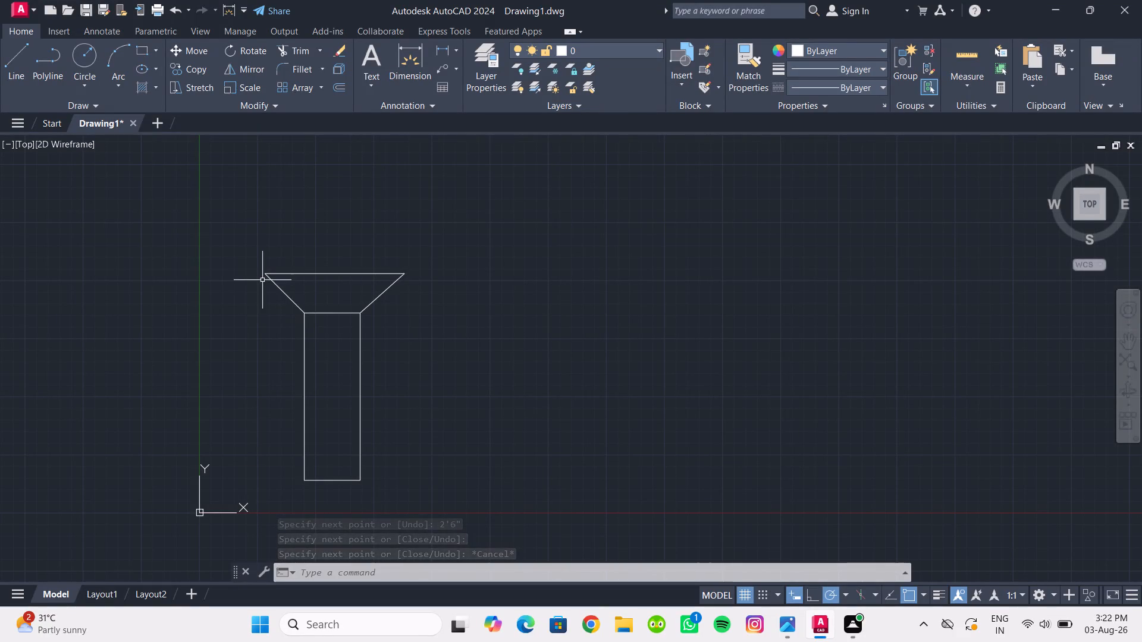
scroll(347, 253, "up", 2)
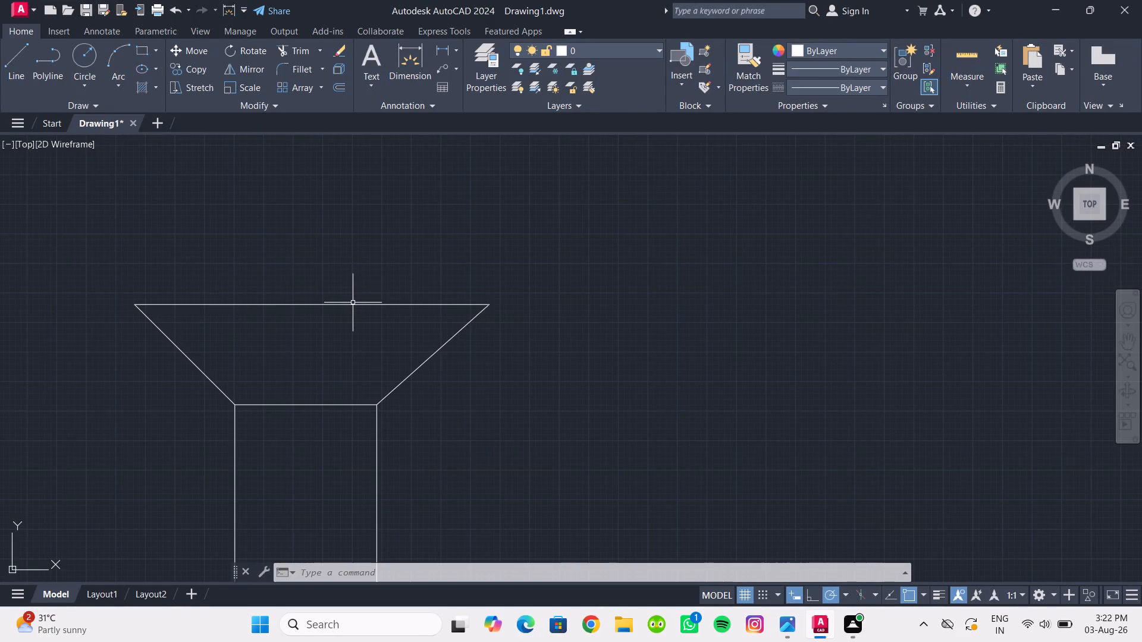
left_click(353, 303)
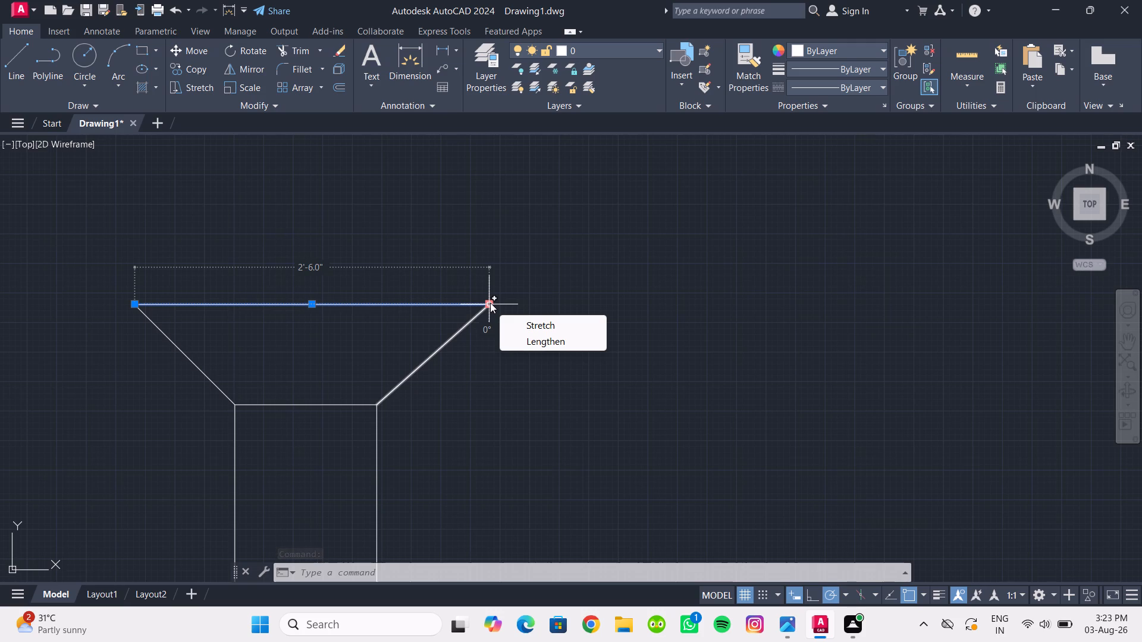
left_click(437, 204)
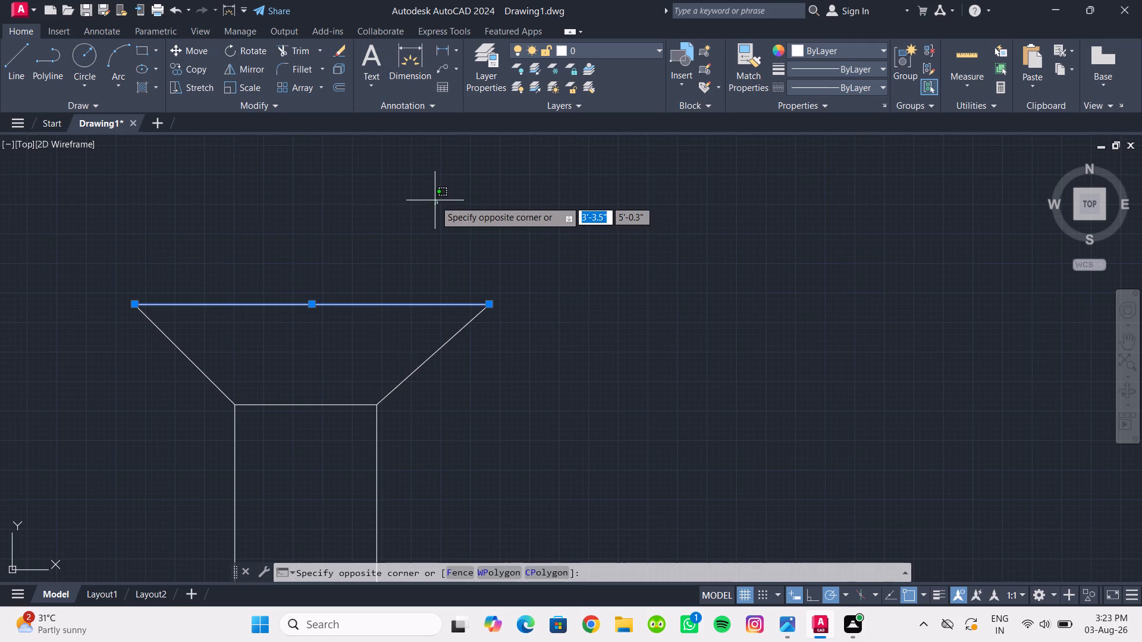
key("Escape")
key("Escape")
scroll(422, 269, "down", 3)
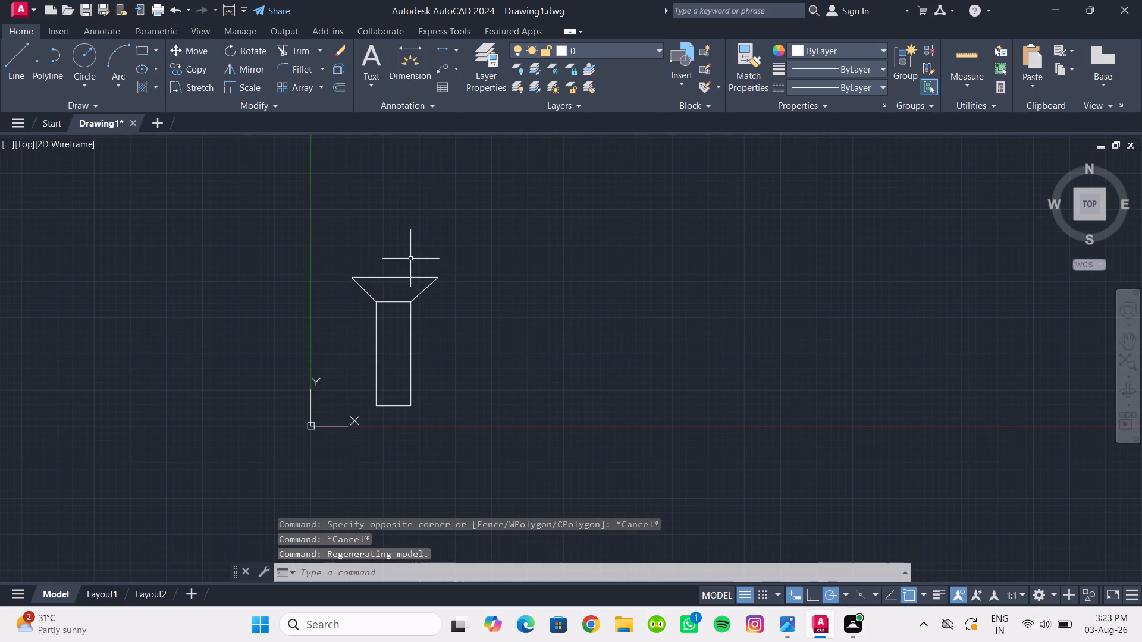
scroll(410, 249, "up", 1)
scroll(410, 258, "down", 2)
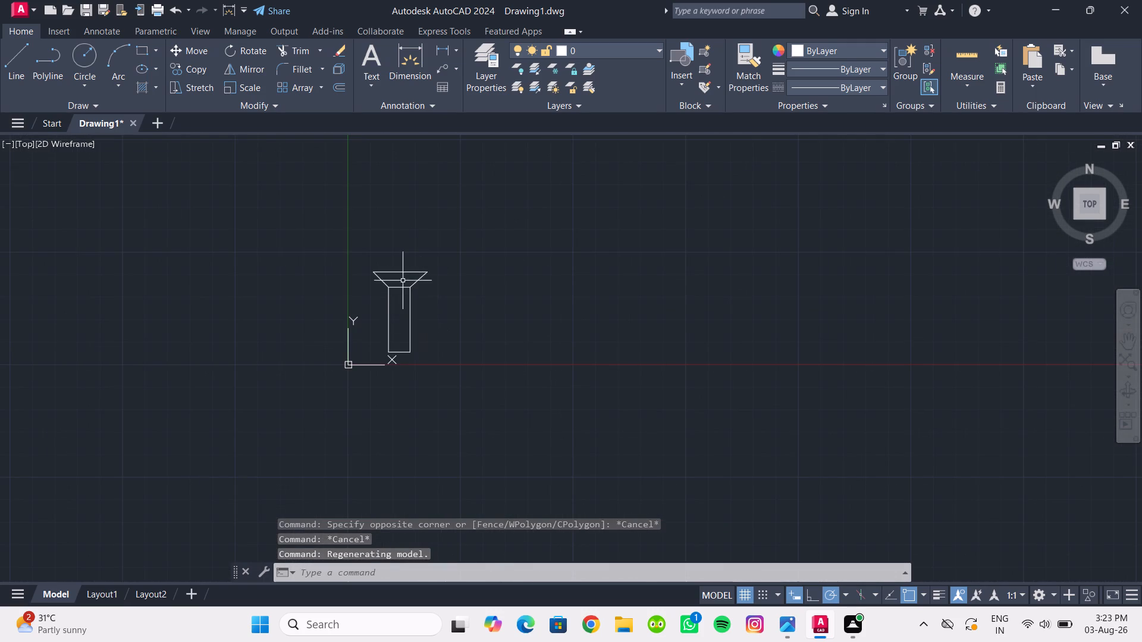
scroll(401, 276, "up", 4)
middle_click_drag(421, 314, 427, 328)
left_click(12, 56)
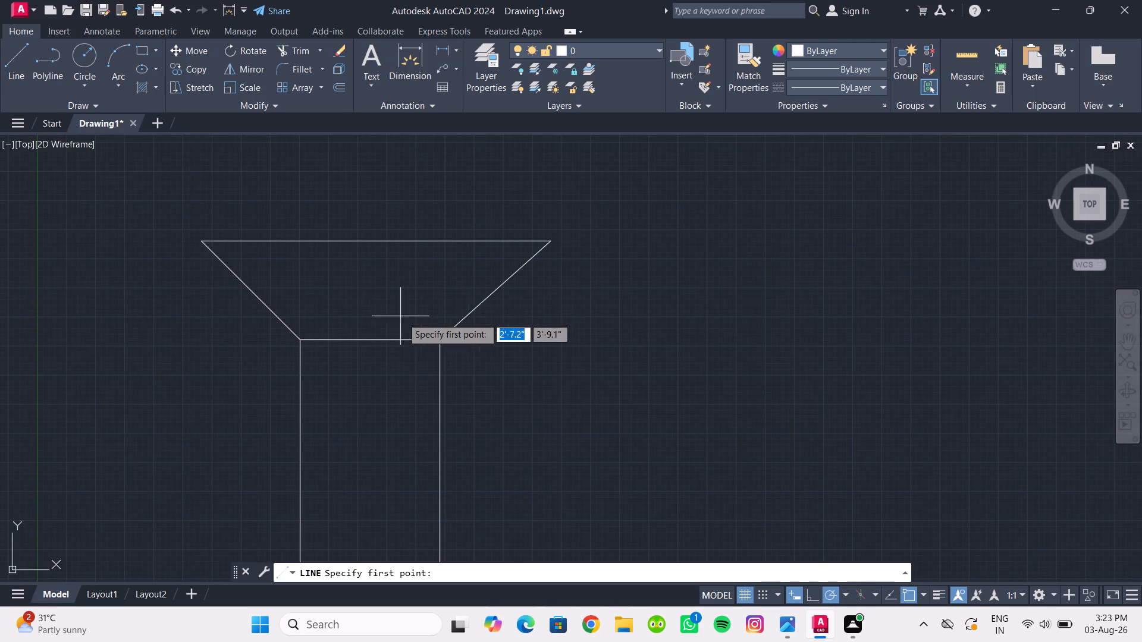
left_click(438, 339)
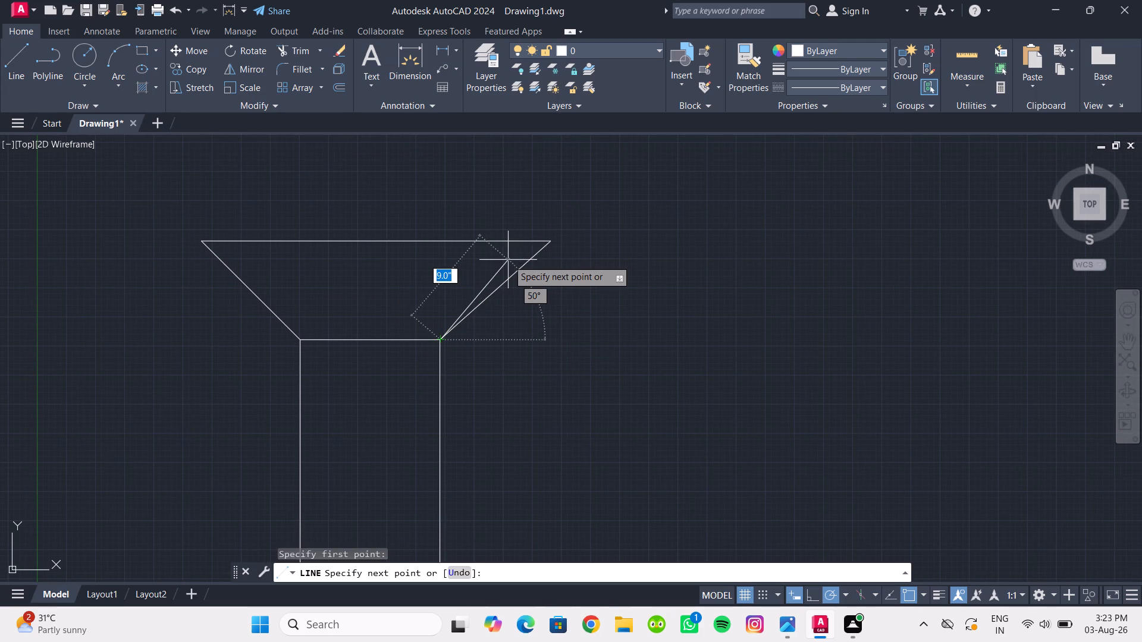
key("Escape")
Delete the slanted line on the right side of the flared top.
left_click(522, 266)
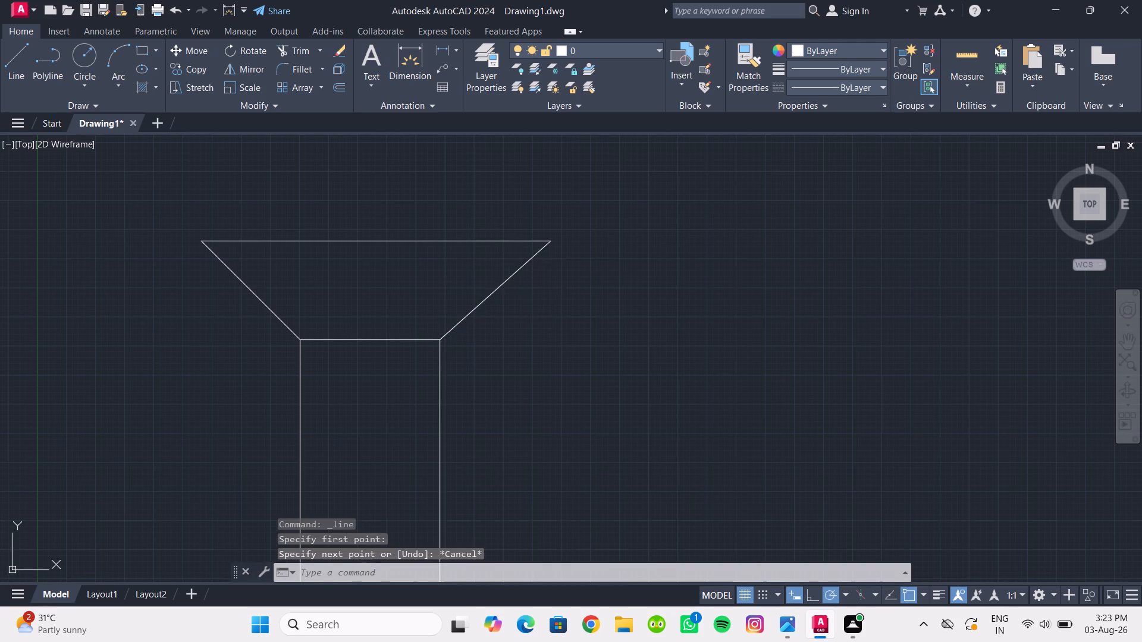
key("Delete")
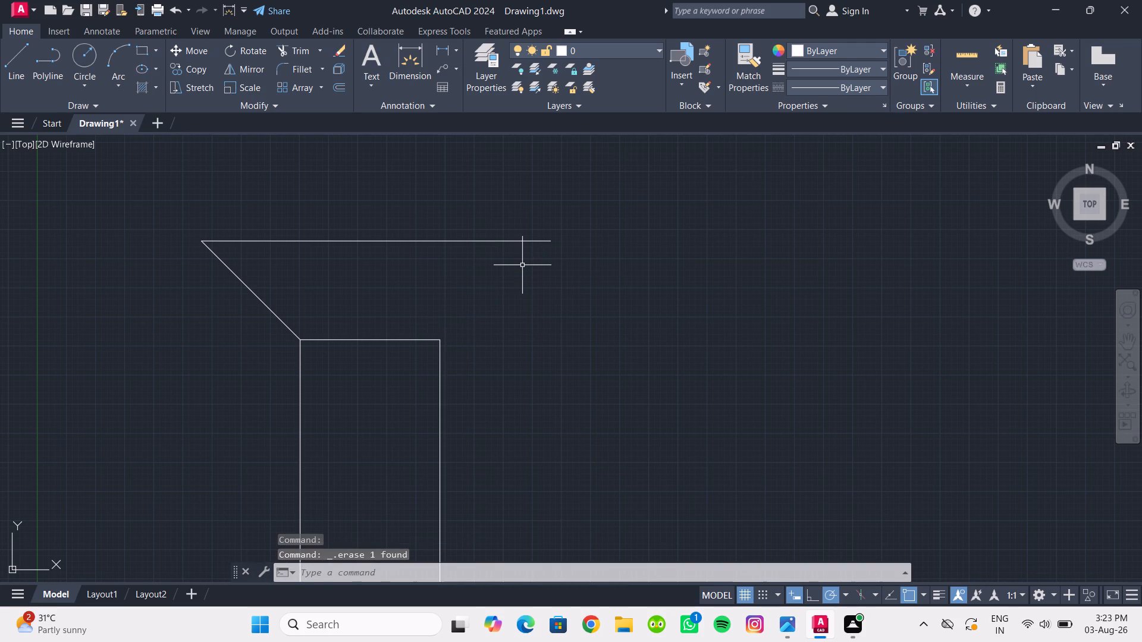
Draw a 1' line at 45° outward from the rectangle's upper-right corner.
left_click(14, 63)
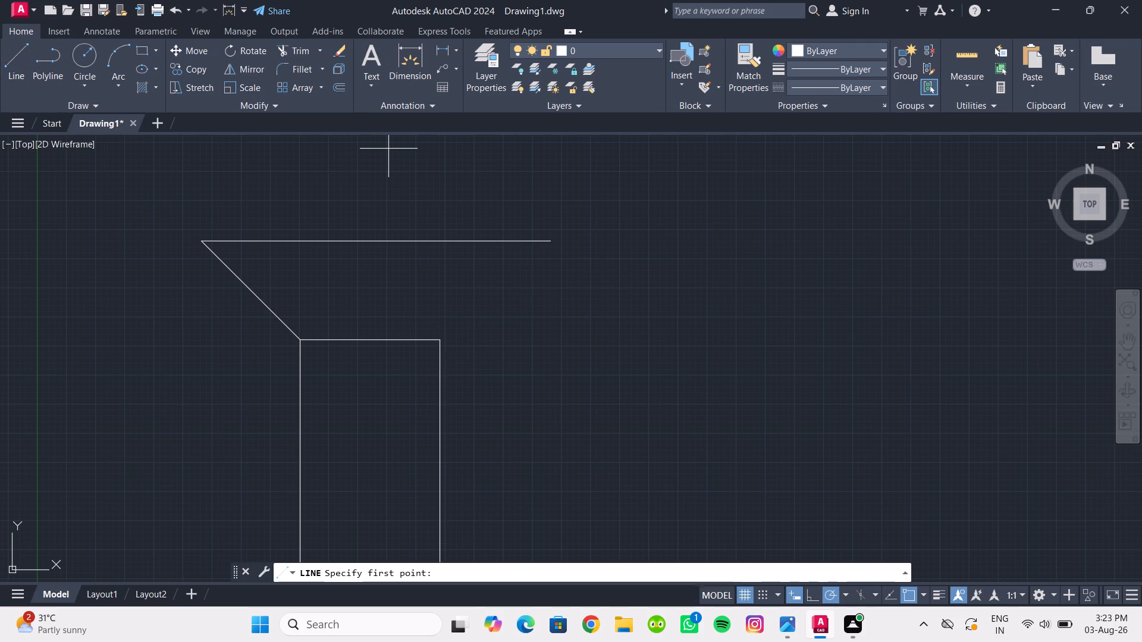
left_click(438, 341)
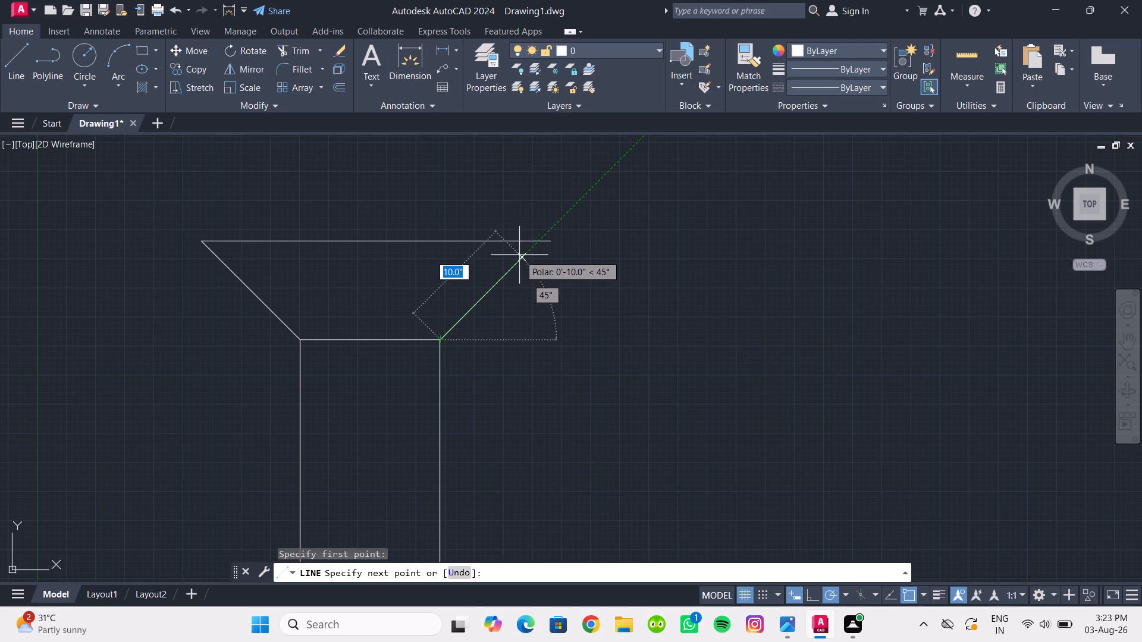
type("1'")
key("Return")
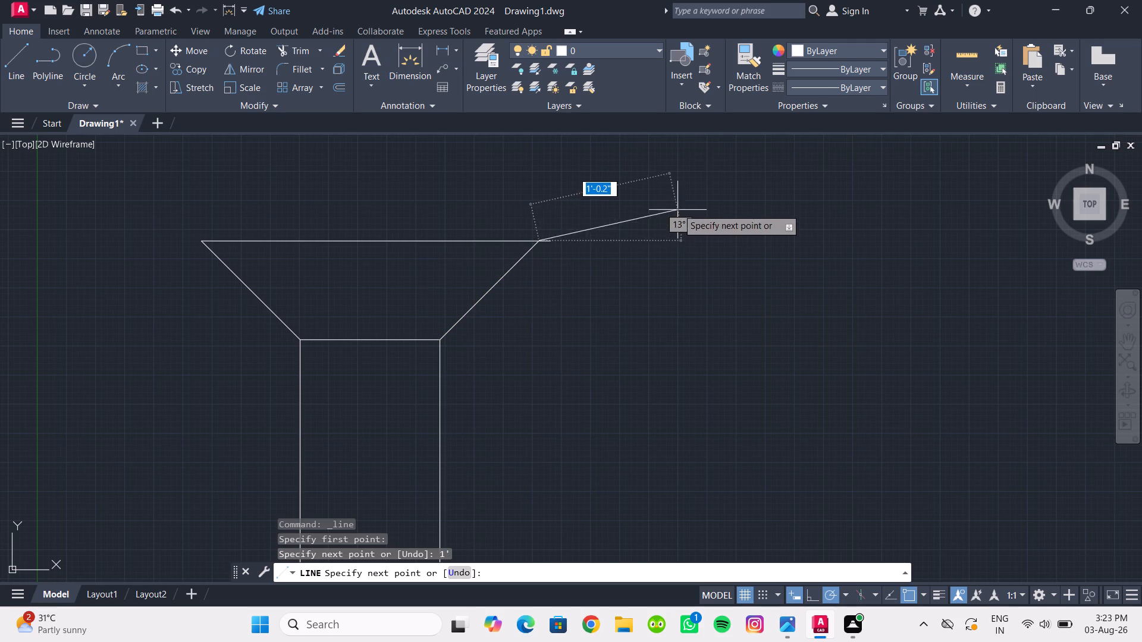
key("Escape")
Trim the end of the top horizontal line that overhangs the right slanted line.
scroll(560, 229, "up", 3)
scroll(497, 269, "up", 5)
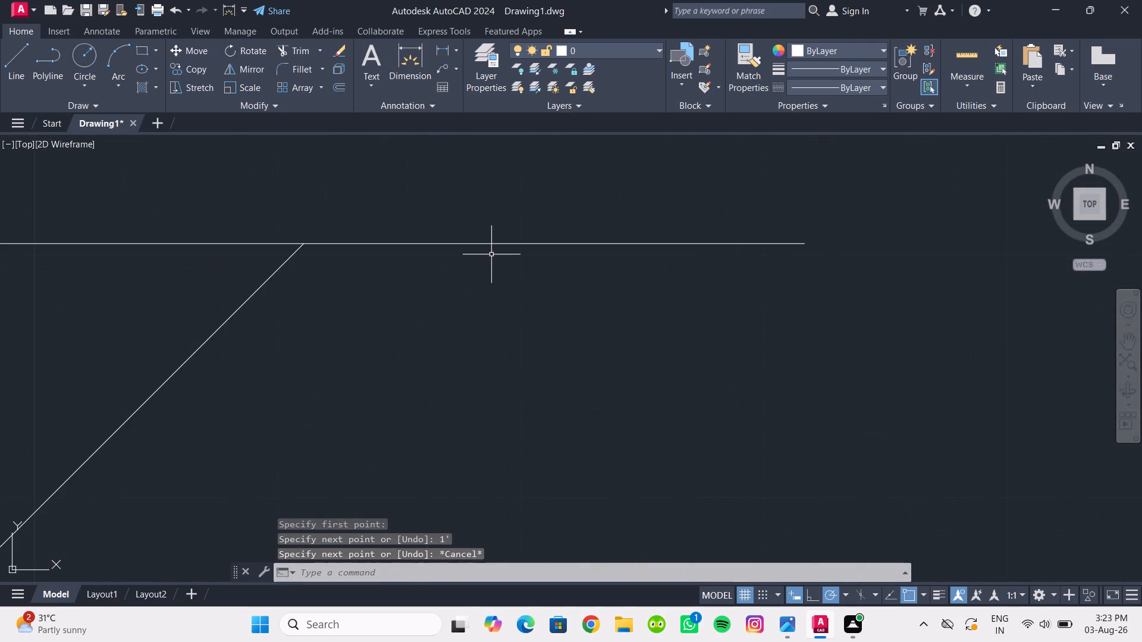
scroll(491, 254, "down", 2)
middle_click_drag(491, 254, 493, 279)
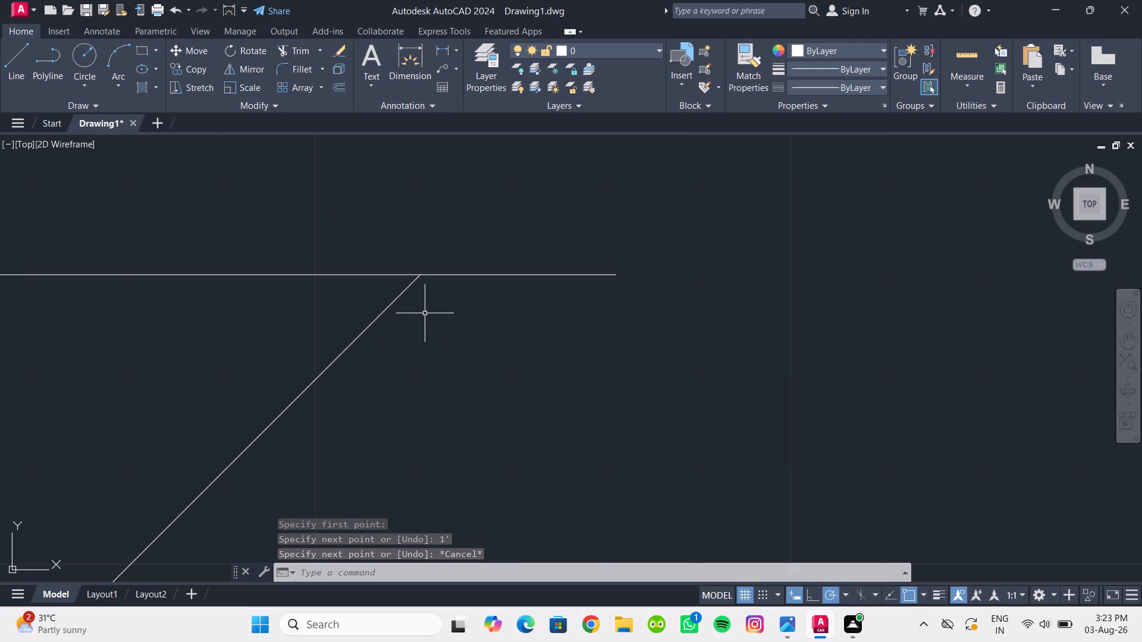
type("TR")
key("Return")
left_click_drag(567, 293, 557, 259)
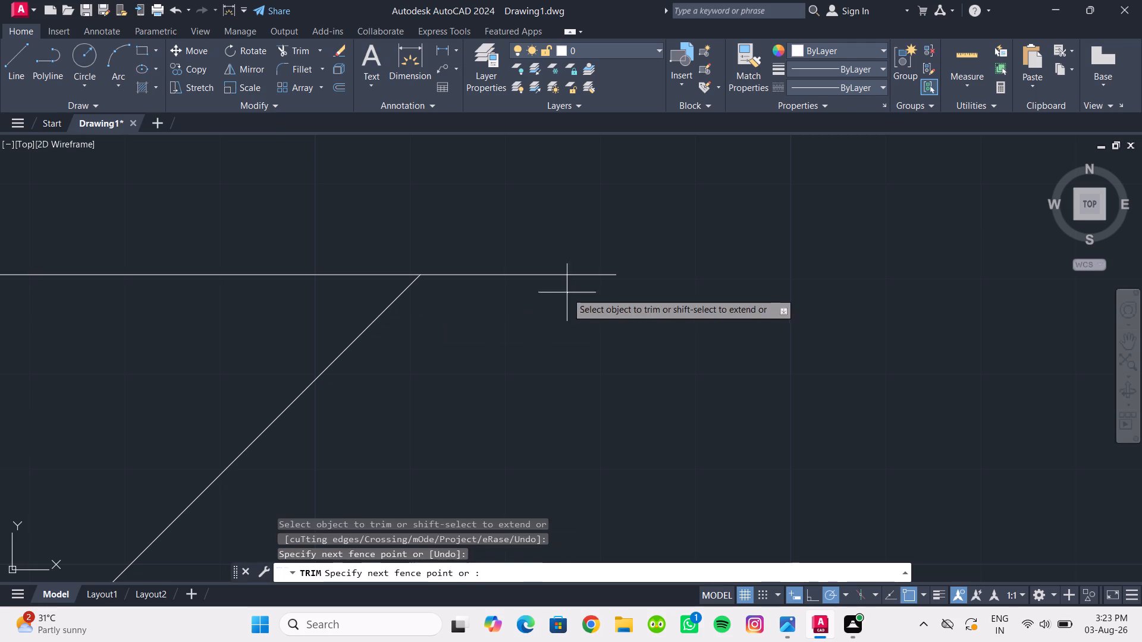
left_click_drag(557, 259, 550, 209)
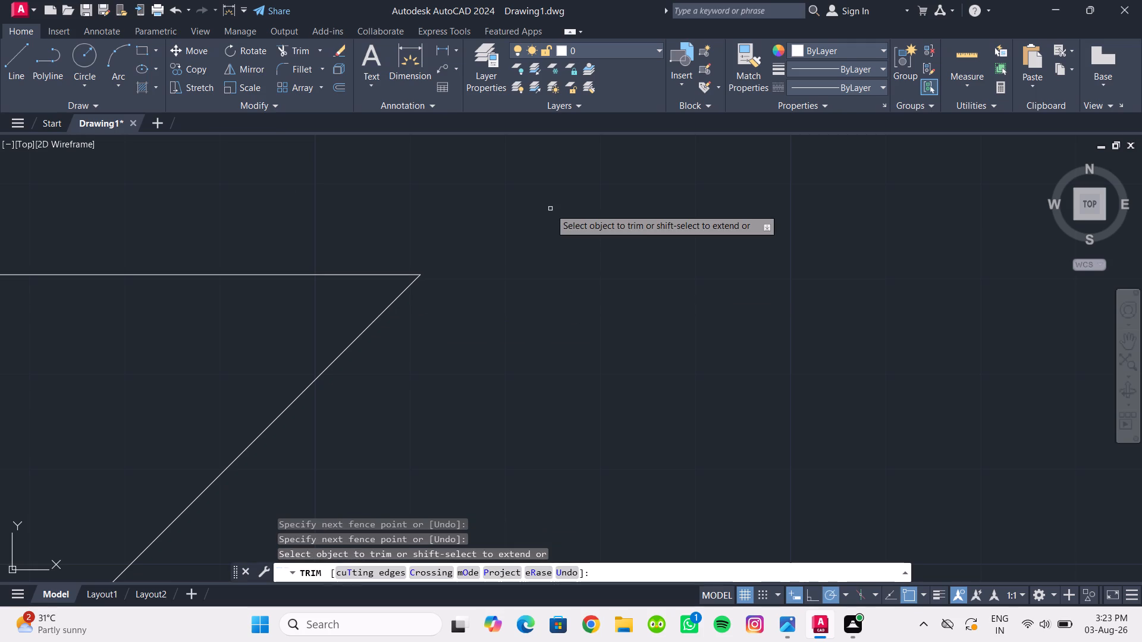
scroll(623, 278, "down", 5)
key("Escape")
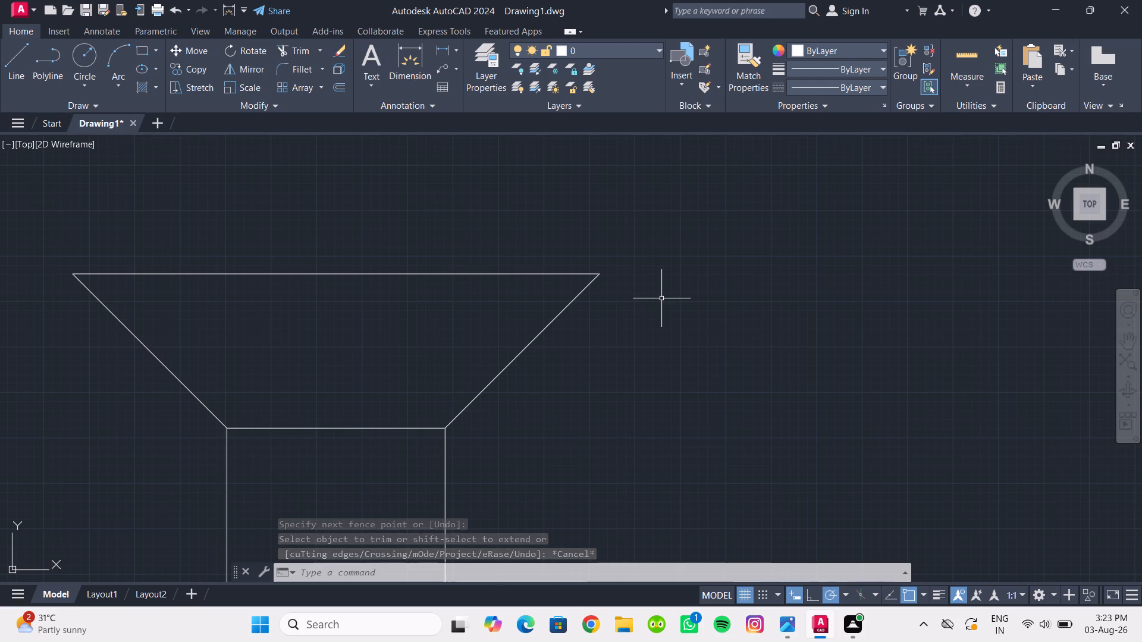
With Ortho on, draw a horizontal line about 1'11" long across the upper part of the flared top, between its slanted edges.
scroll(655, 286, "down", 3)
middle_click_drag(617, 301, 595, 256)
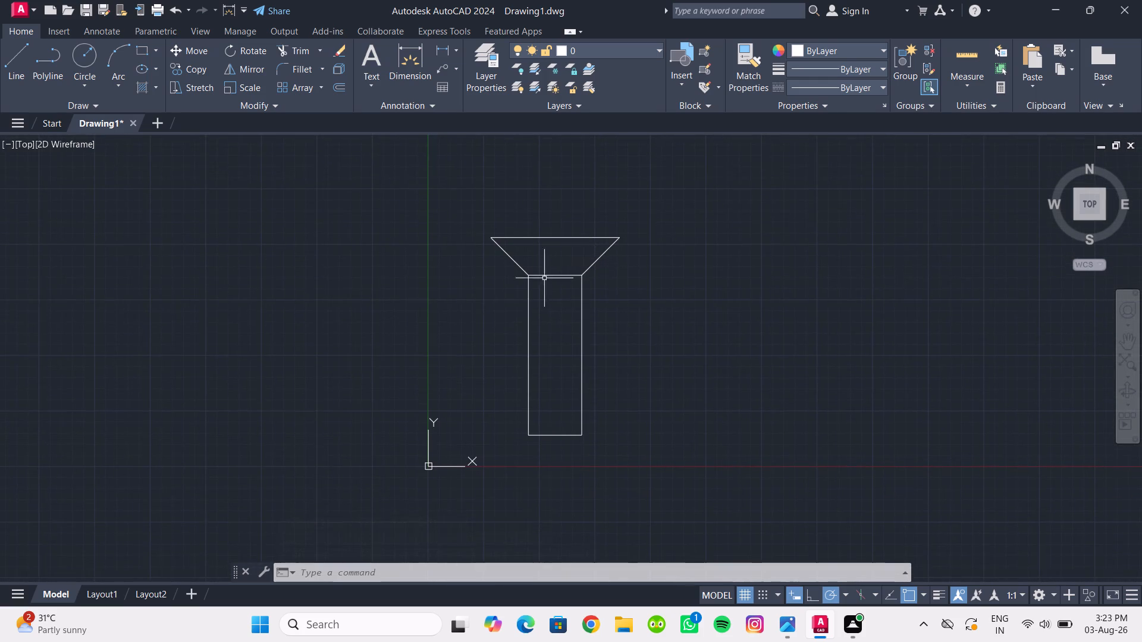
middle_click_drag(545, 282, 531, 249)
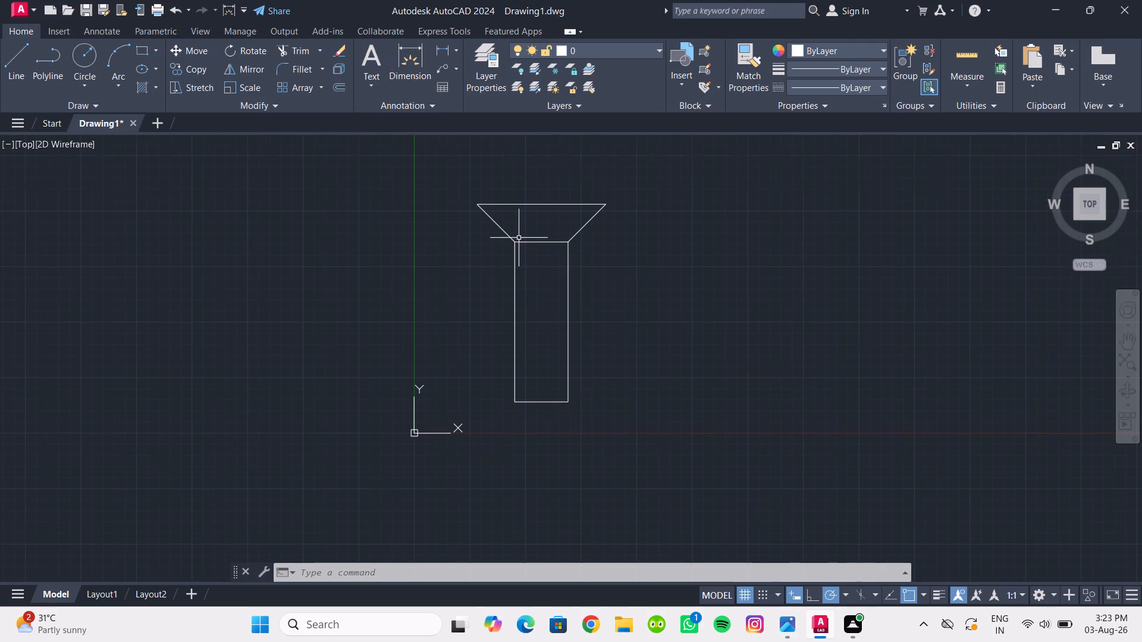
scroll(519, 238, "up", 2)
middle_click_drag(519, 238, 495, 286)
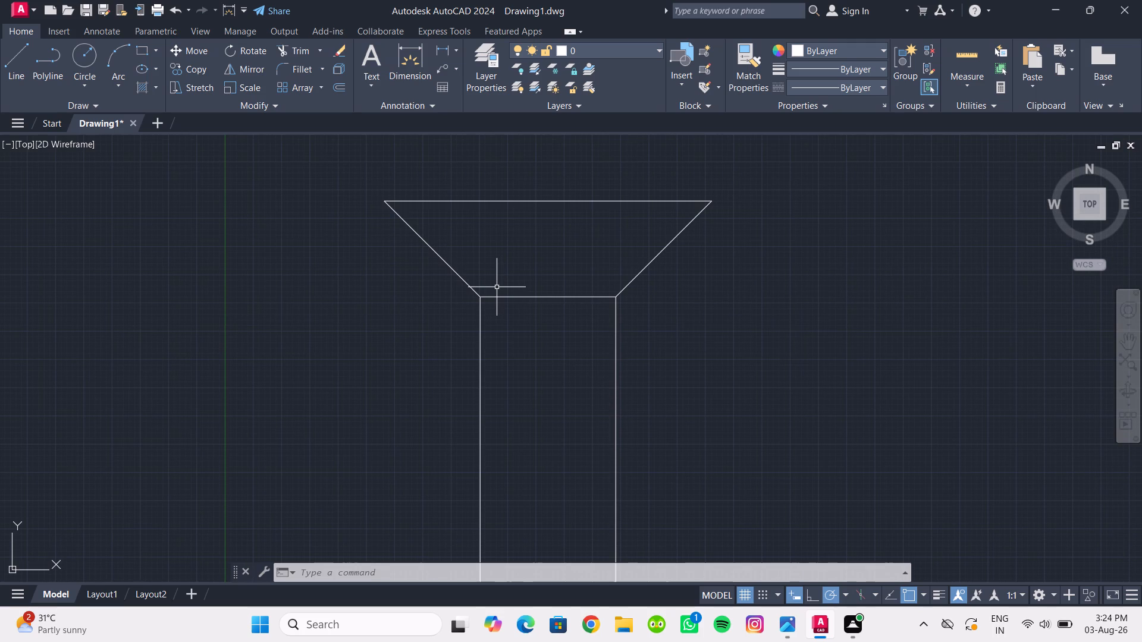
left_click(27, 52)
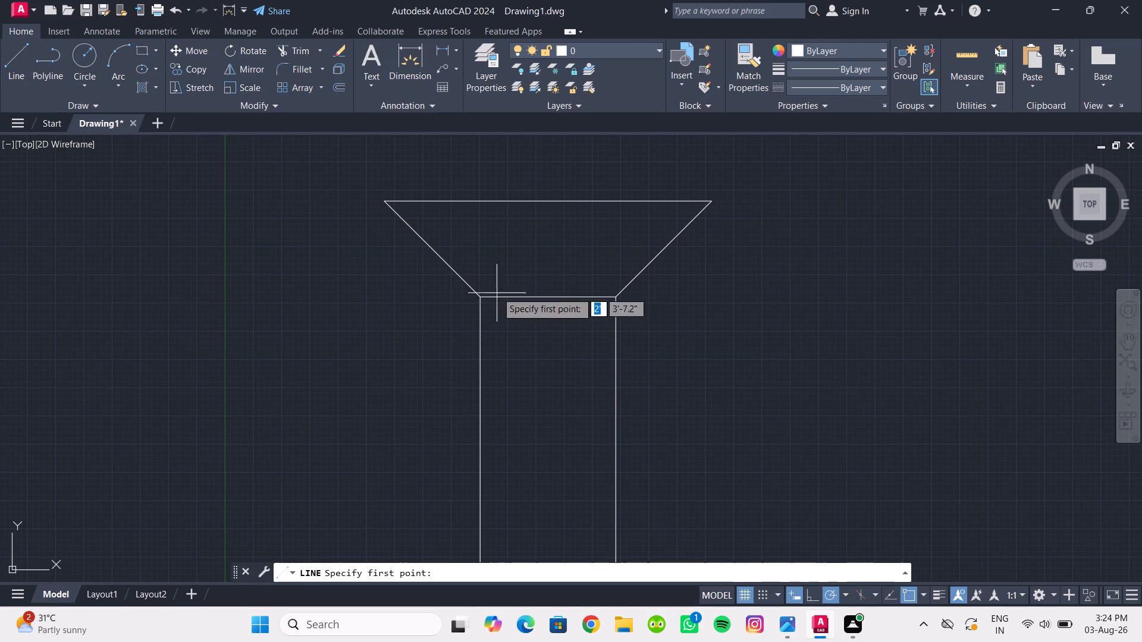
left_click(418, 235)
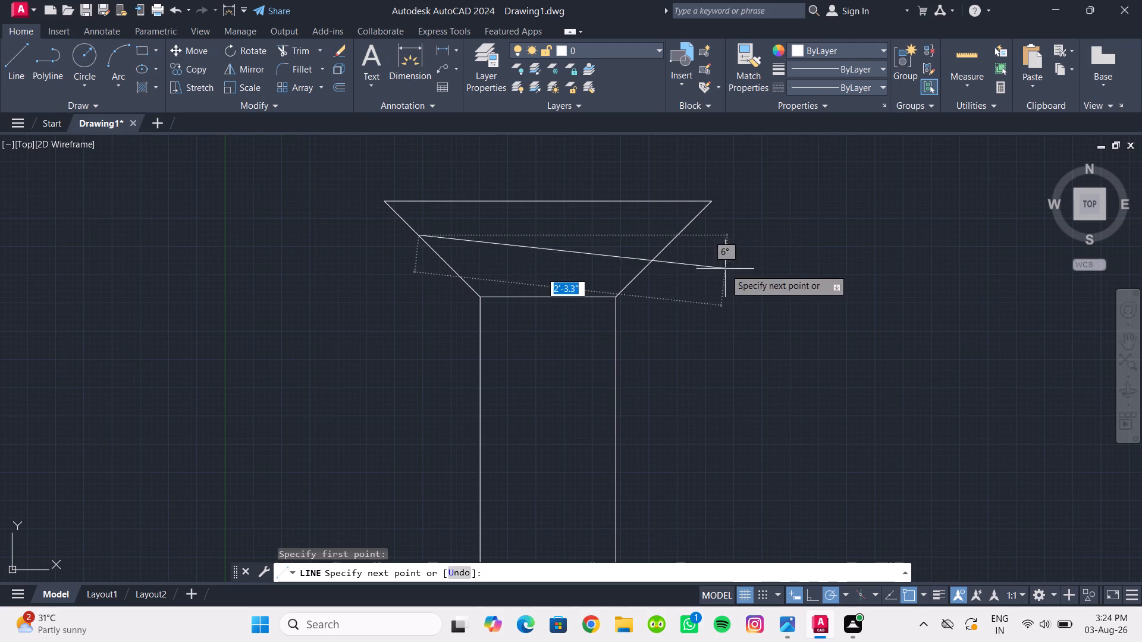
left_click(807, 592)
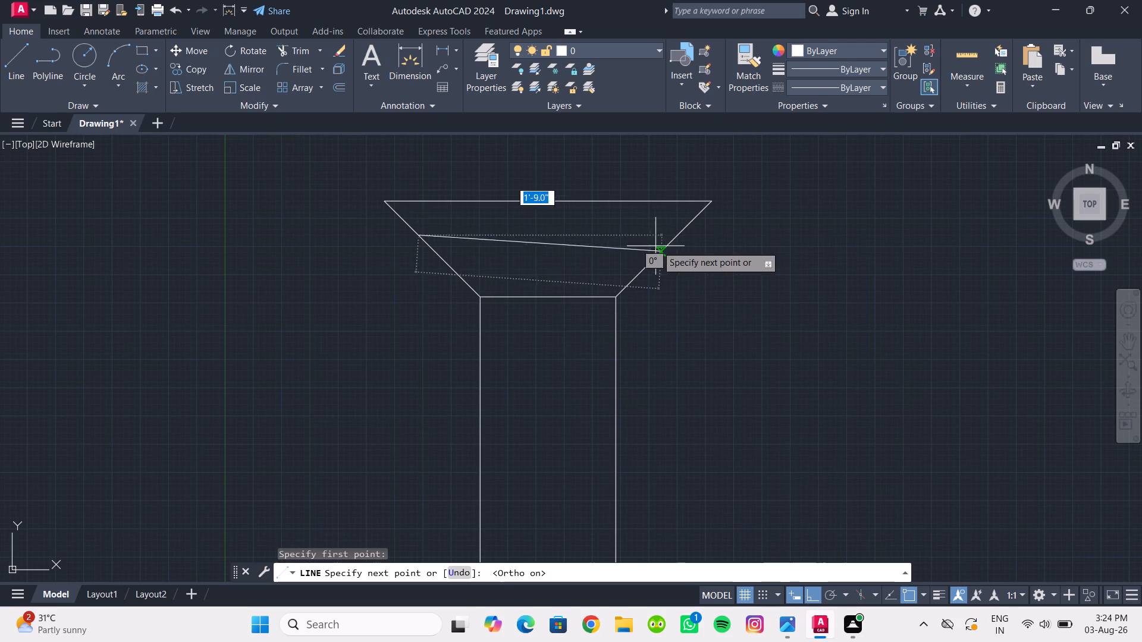
scroll(681, 234, "up", 5)
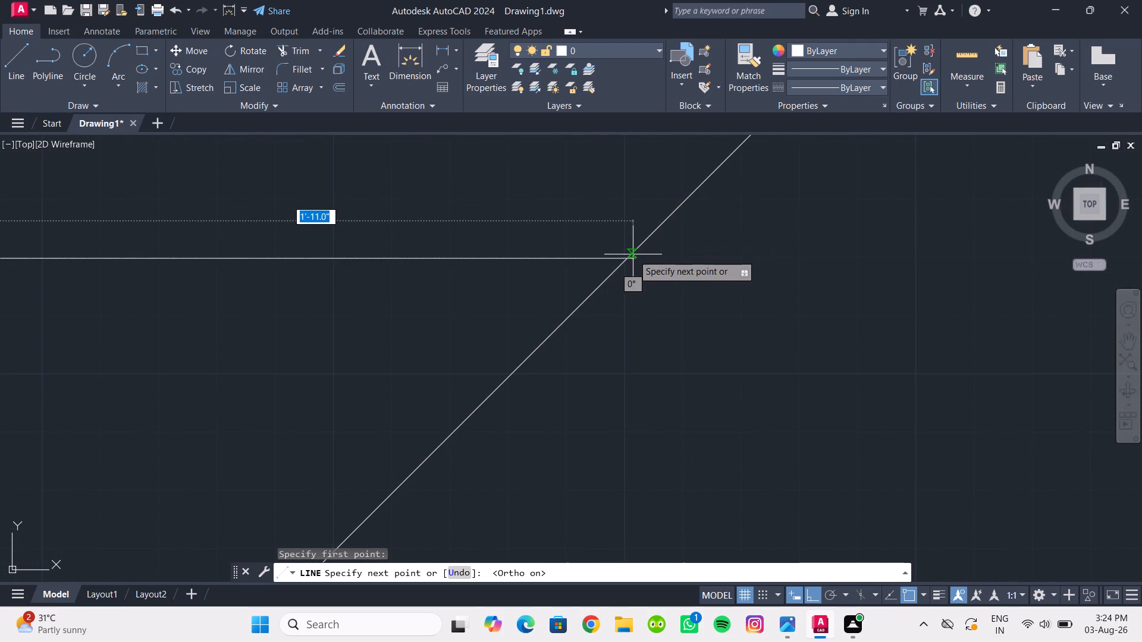
left_click(625, 260)
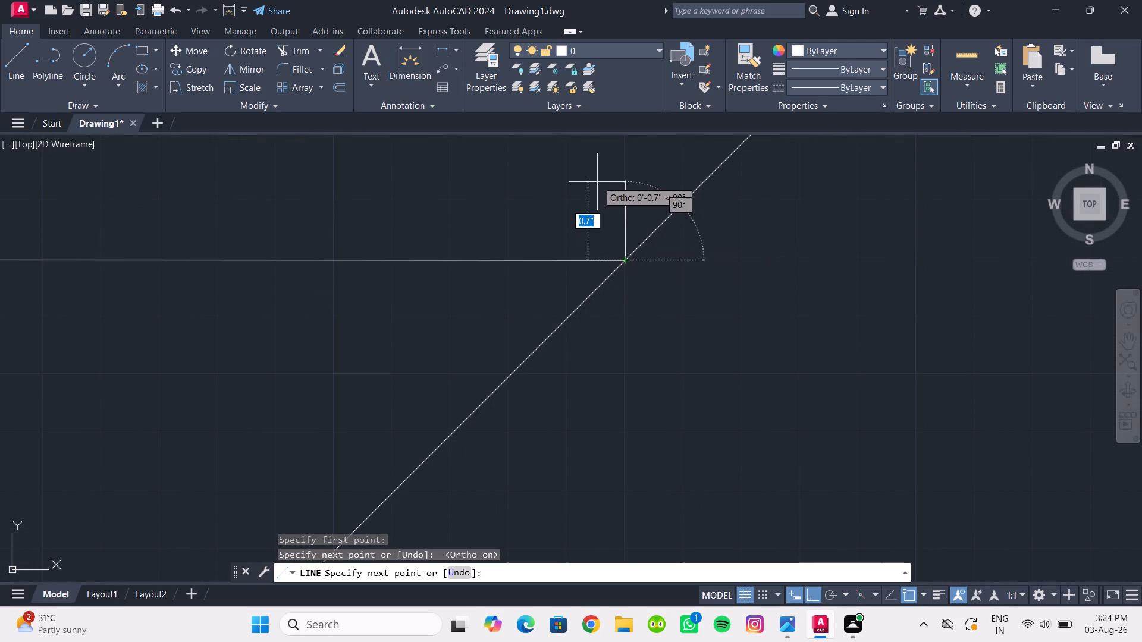
key("Escape")
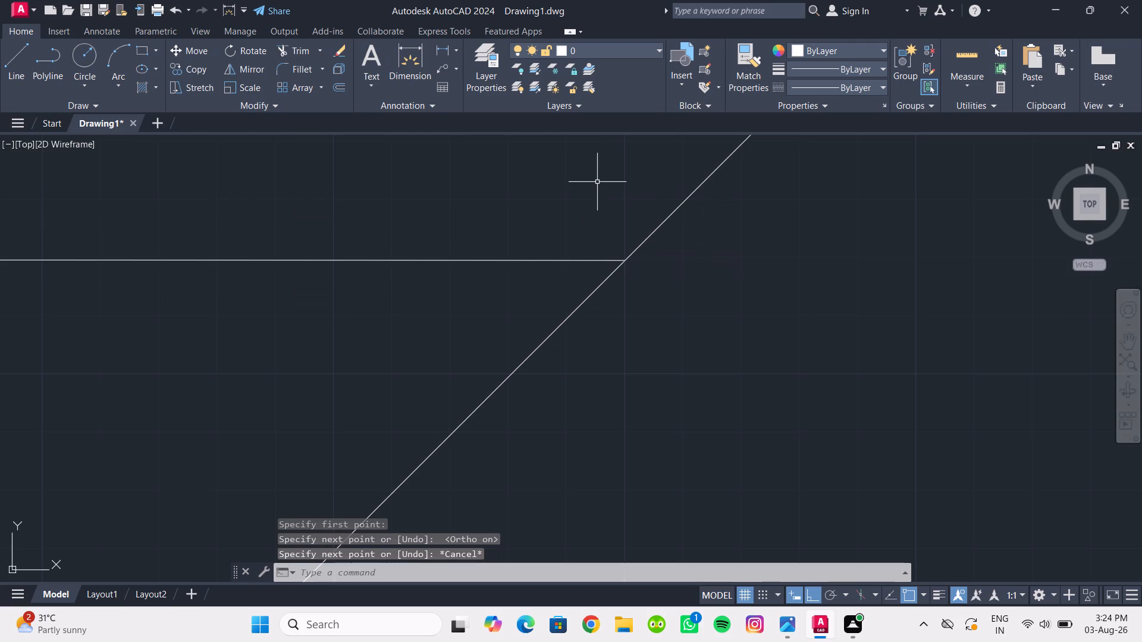
Draw a second horizontal line between the slanted edges, below the first inner line and just above the shaft.
scroll(658, 237, "down", 5)
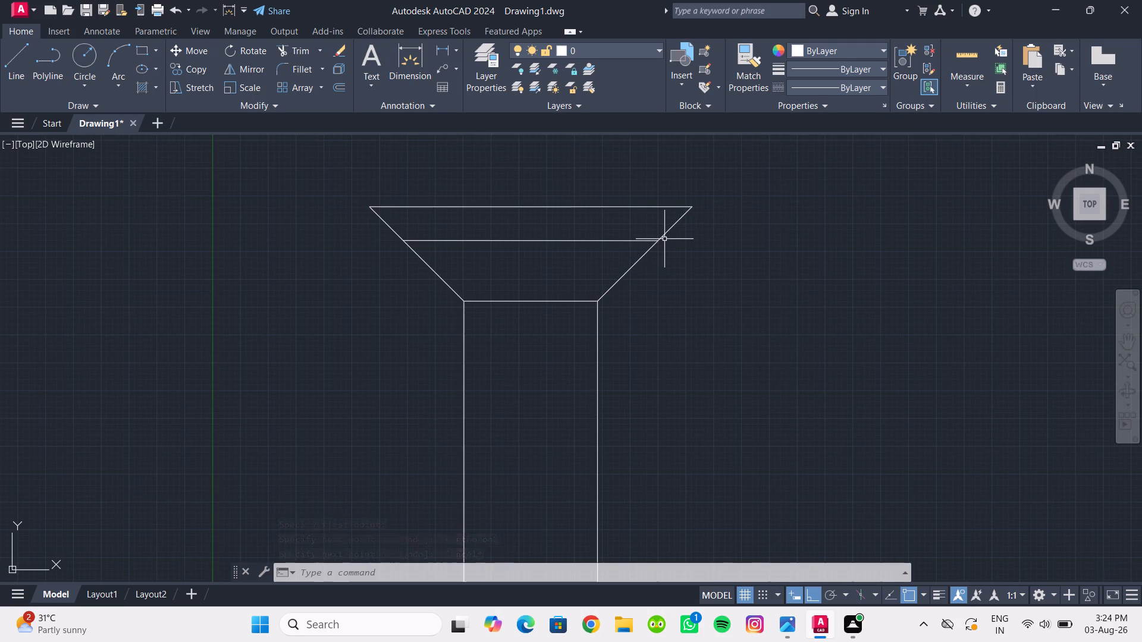
scroll(459, 248, "up", 1)
middle_click(459, 248)
middle_click_drag(456, 244, 455, 261)
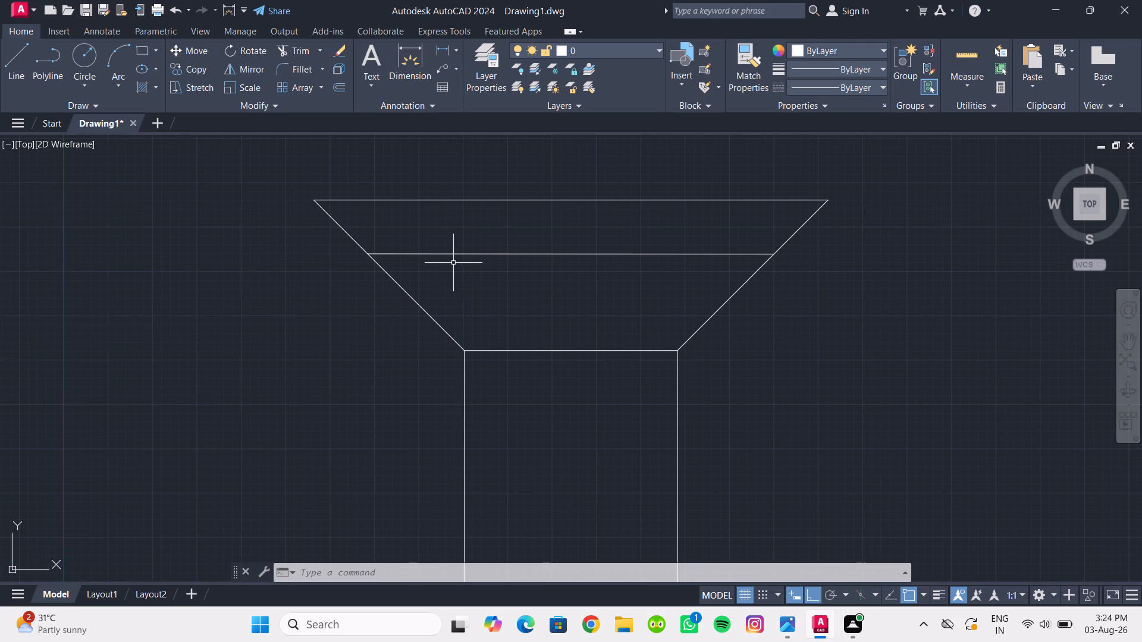
scroll(525, 260, "down", 1)
middle_click_drag(528, 268, 512, 261)
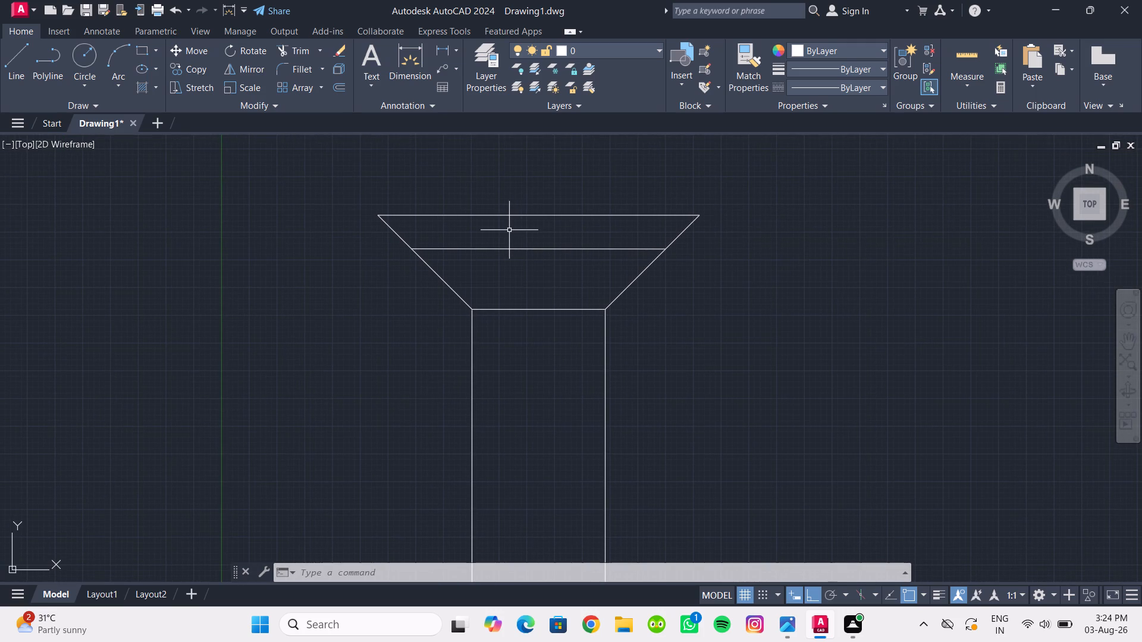
left_click(26, 53)
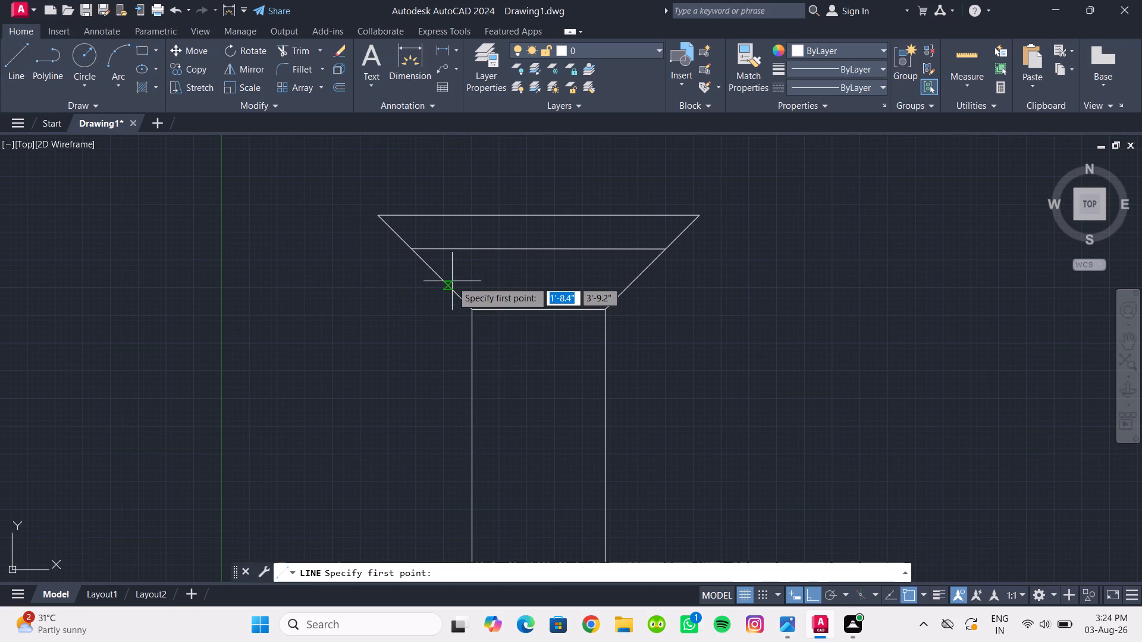
left_click(448, 285)
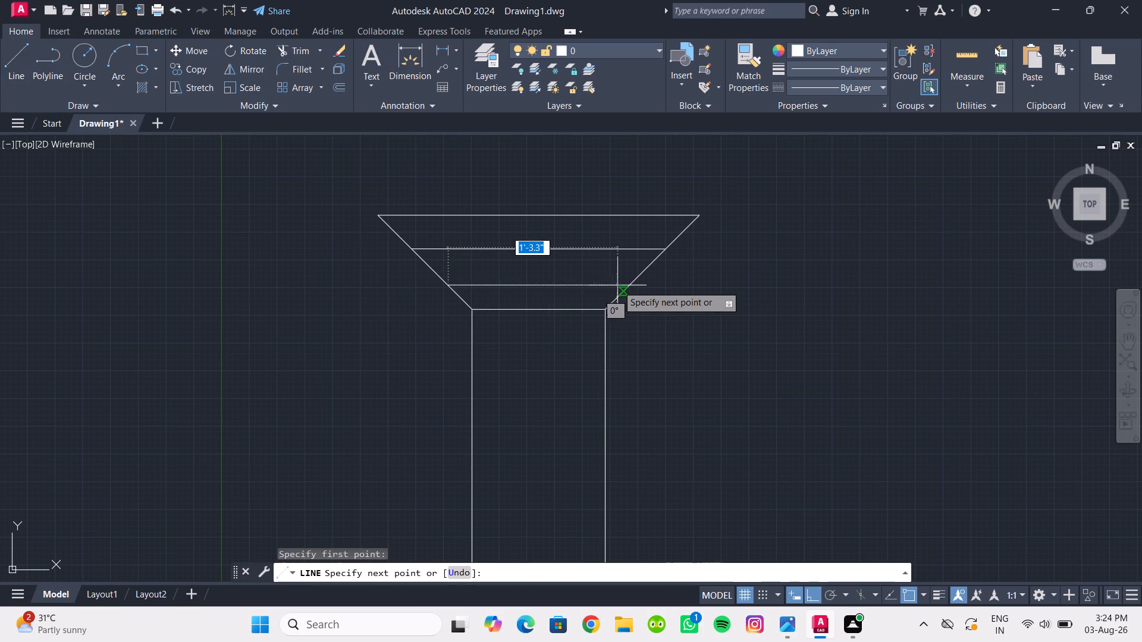
left_click(628, 285)
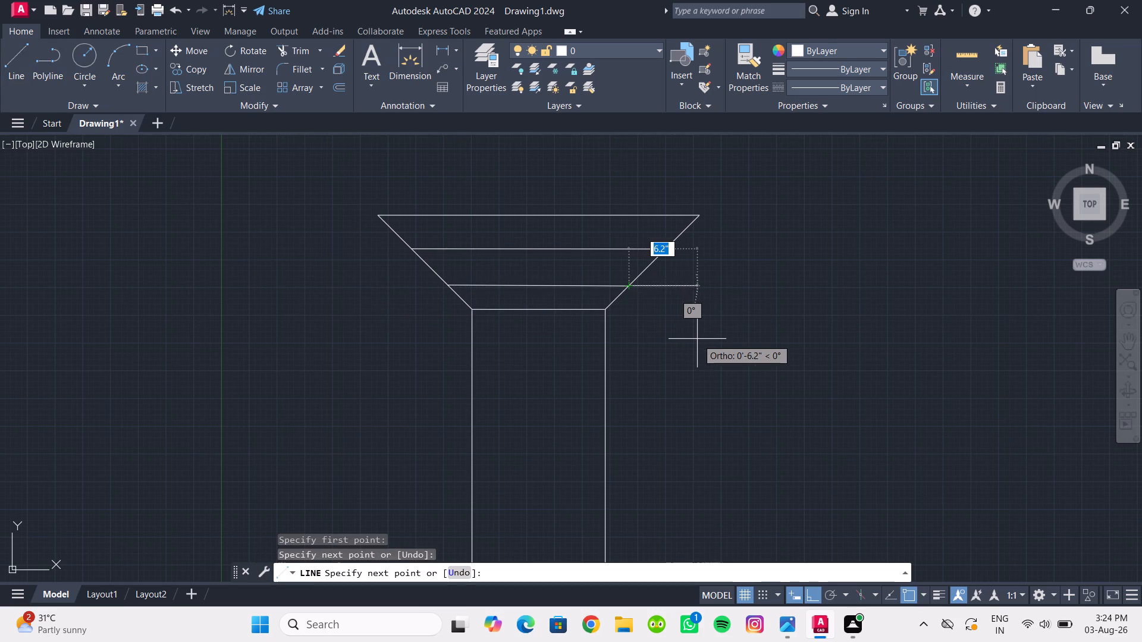
key("Escape")
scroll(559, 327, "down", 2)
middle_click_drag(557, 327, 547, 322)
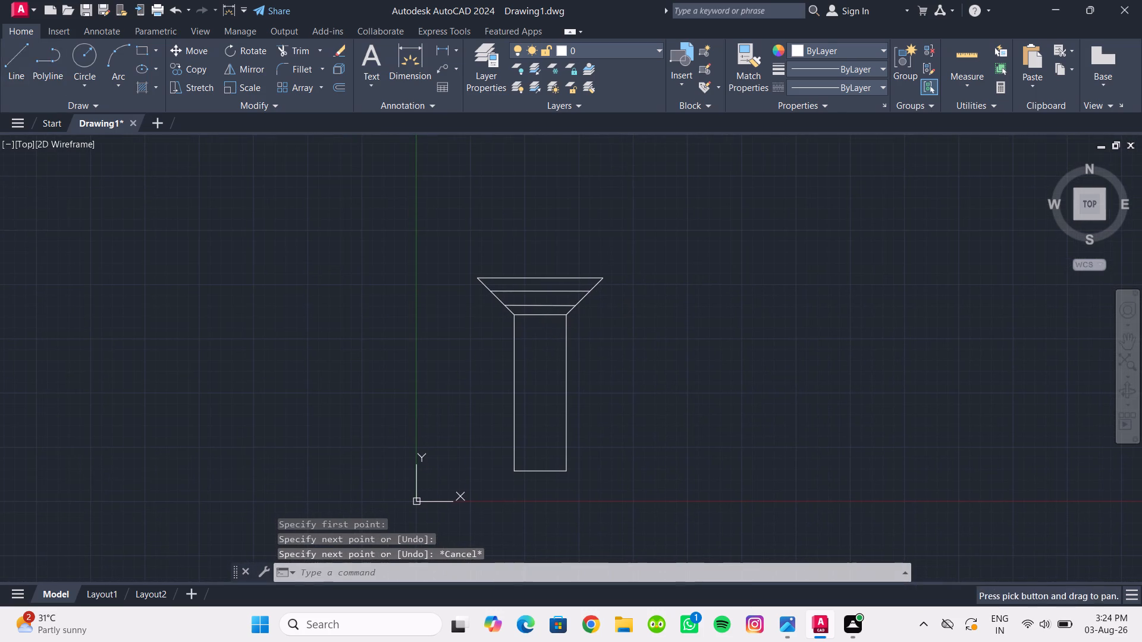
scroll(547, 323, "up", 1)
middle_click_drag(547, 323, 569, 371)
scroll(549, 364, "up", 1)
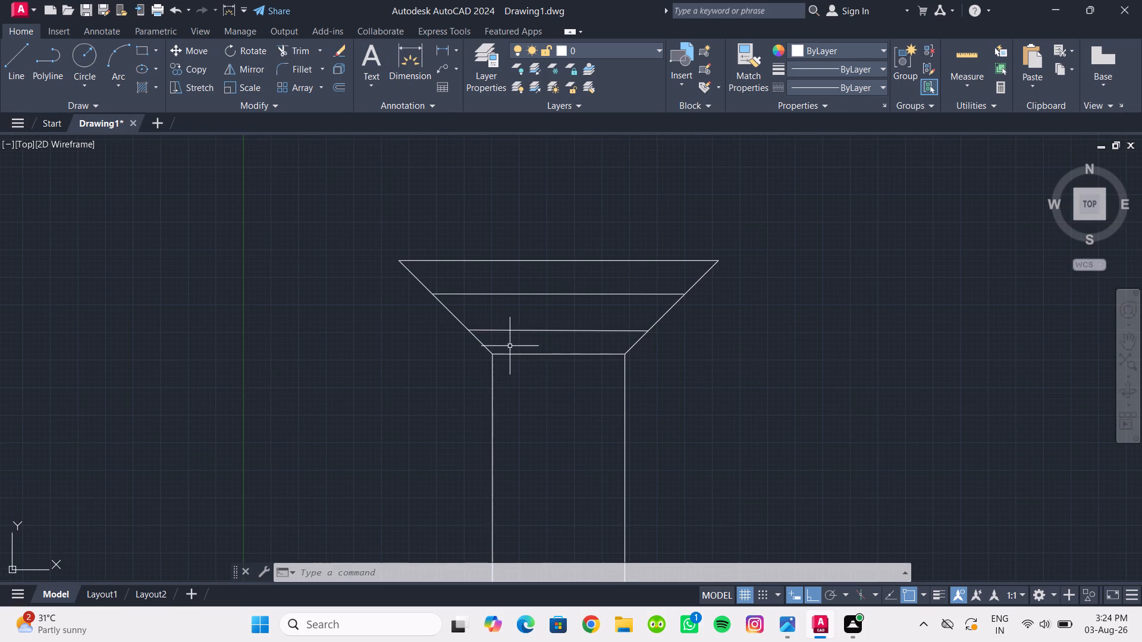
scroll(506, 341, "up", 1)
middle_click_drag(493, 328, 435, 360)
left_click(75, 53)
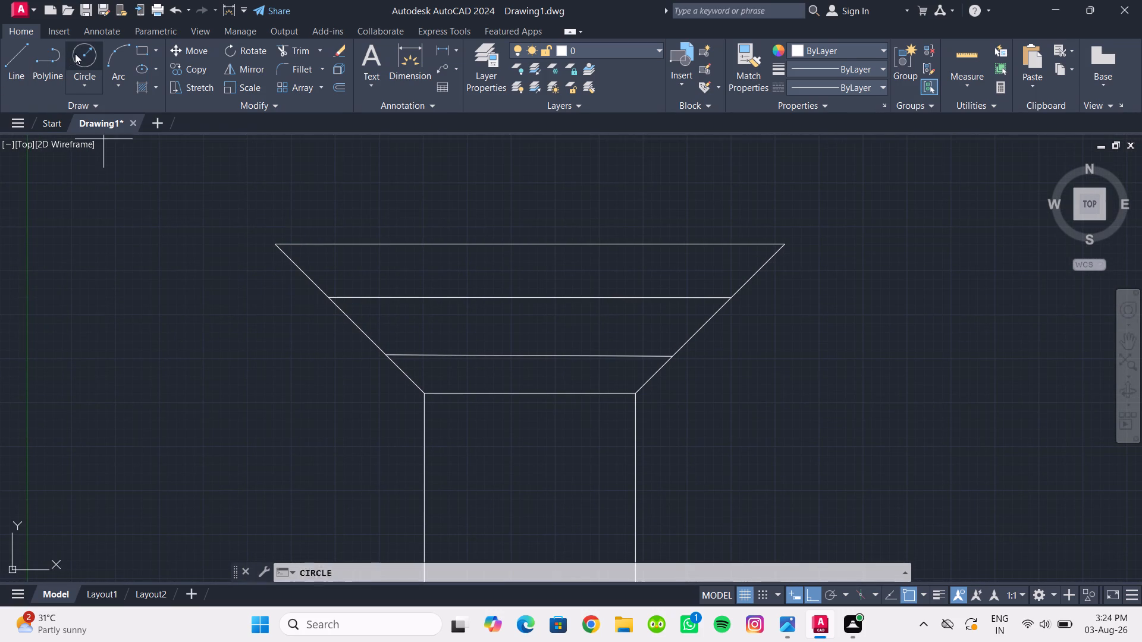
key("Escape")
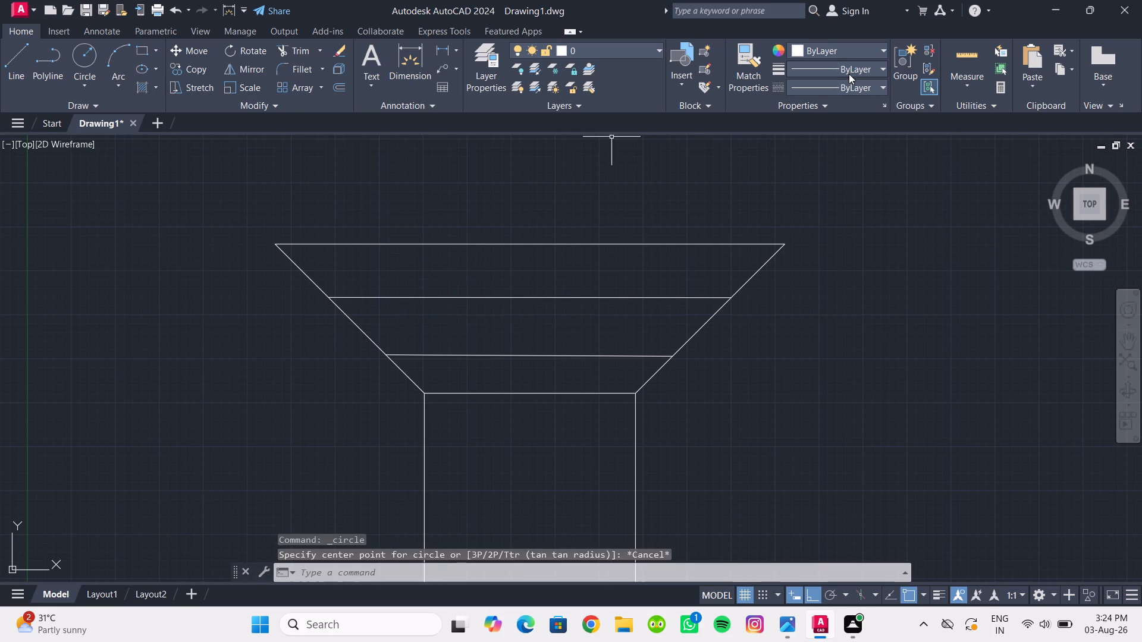
Load the FENCELINE1 (Fenceline circle) linetype from acad.lin into the drawing.
left_click(853, 84)
left_click(821, 163)
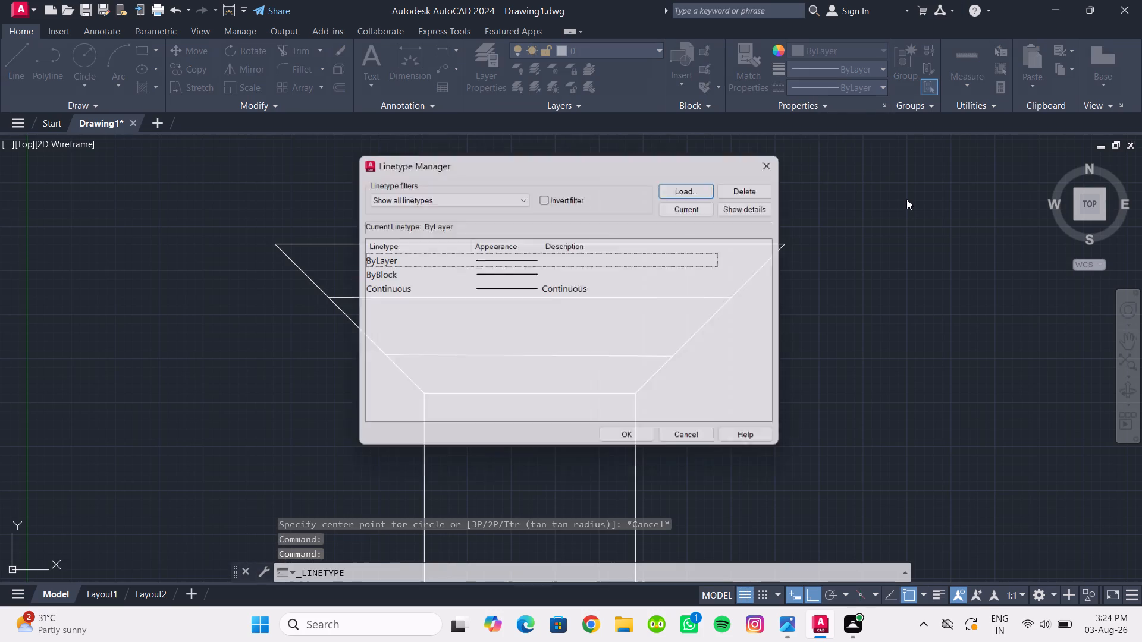
left_click(684, 181)
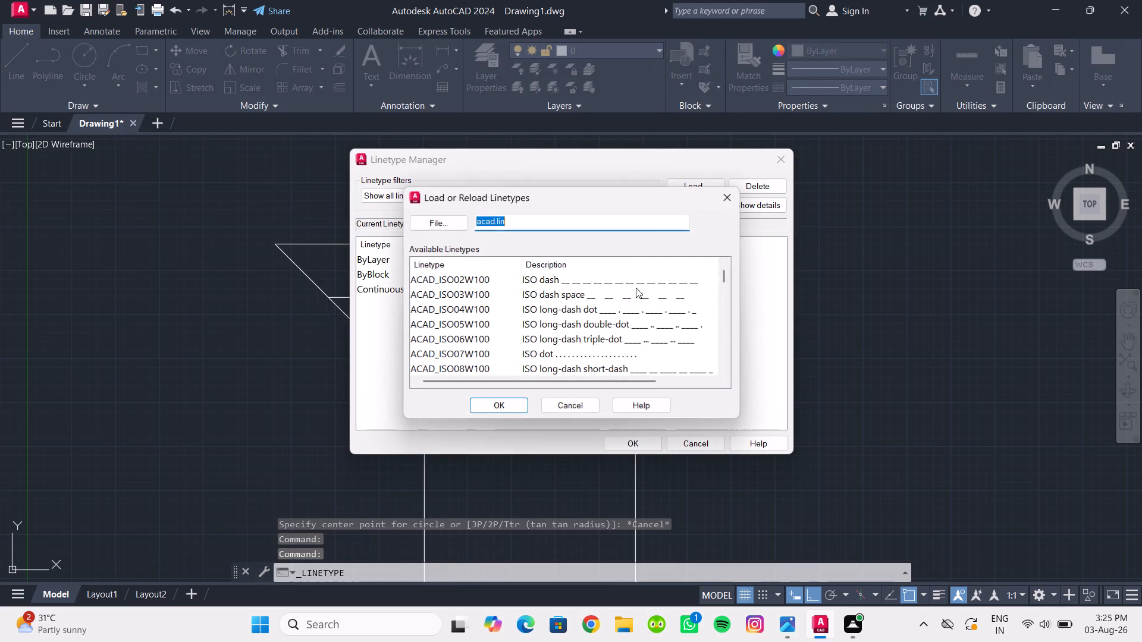
scroll(572, 307, "down", 7)
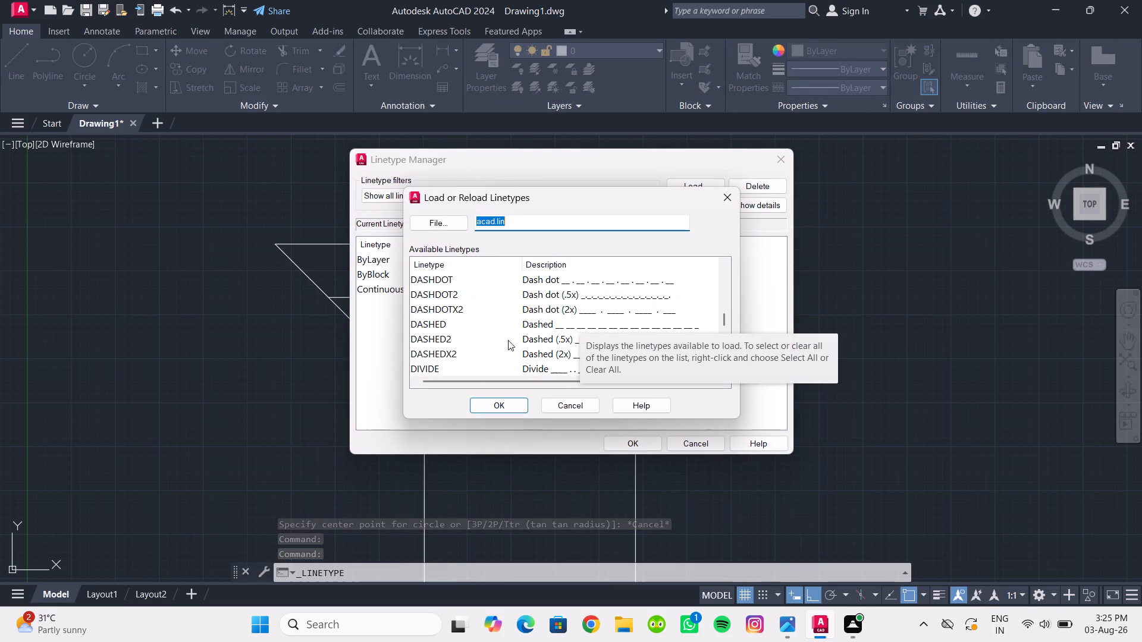
scroll(494, 328, "down", 8)
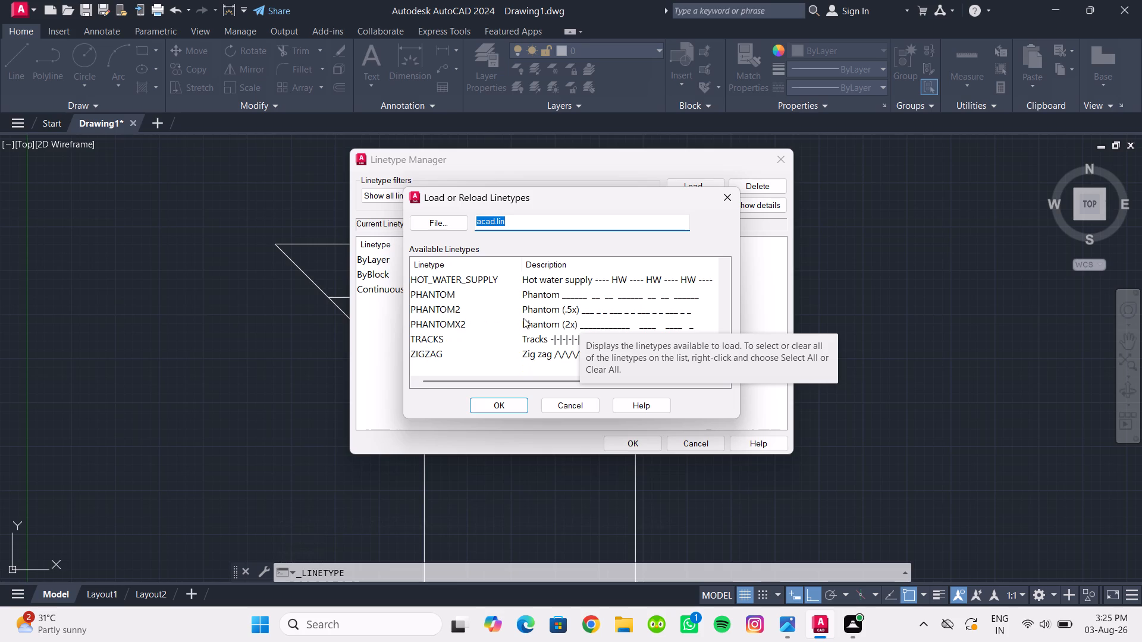
scroll(509, 322, "up", 2)
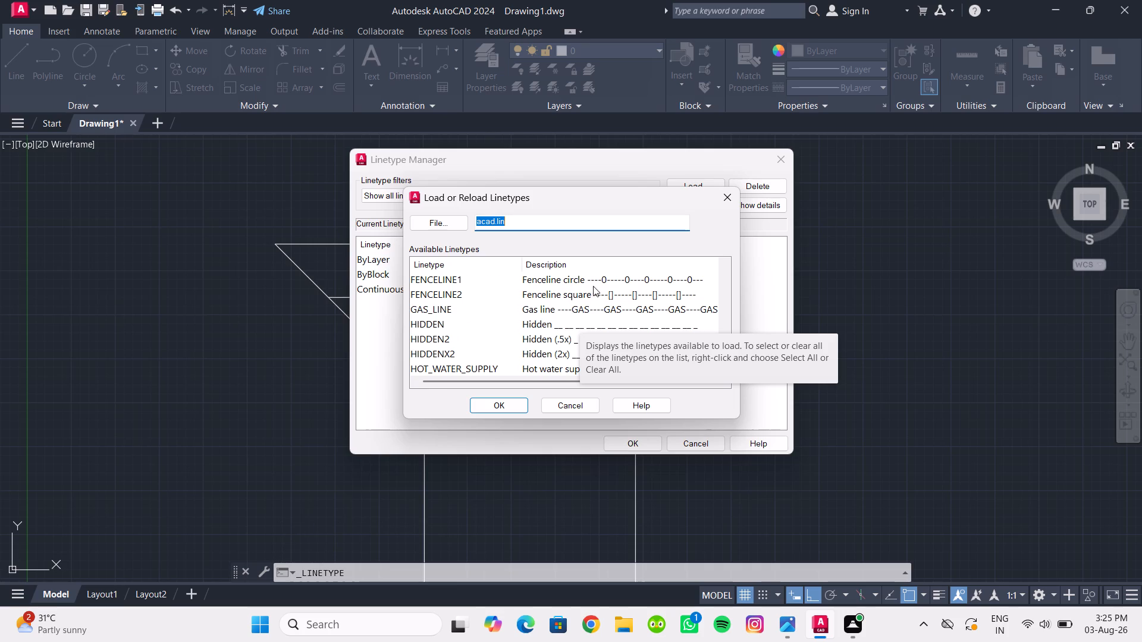
left_click(594, 282)
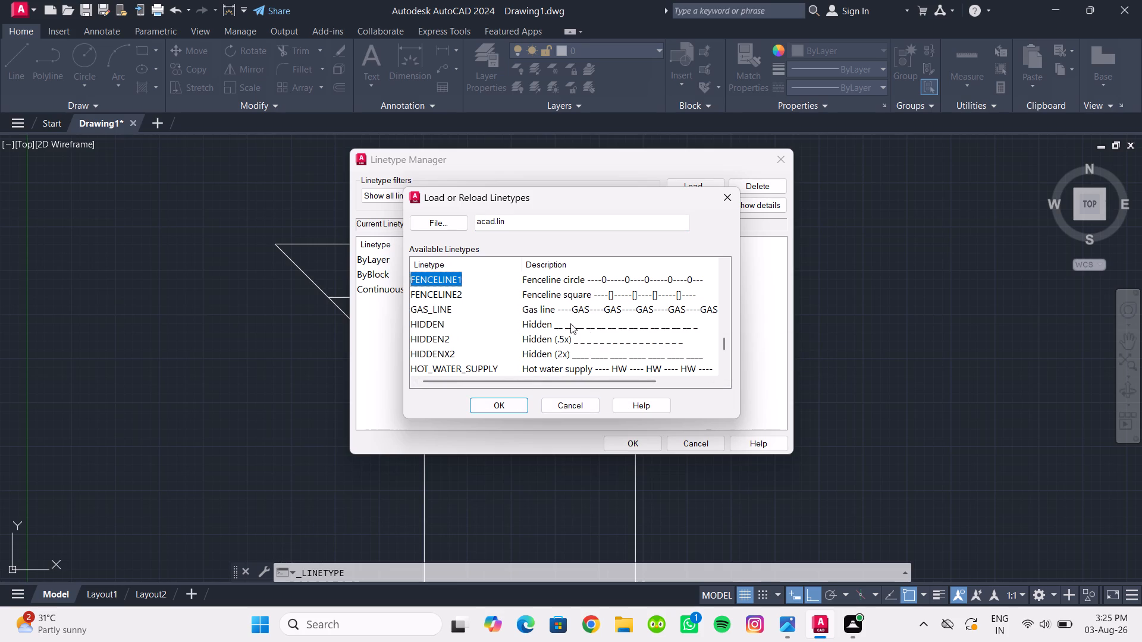
scroll(580, 288, "up", 2)
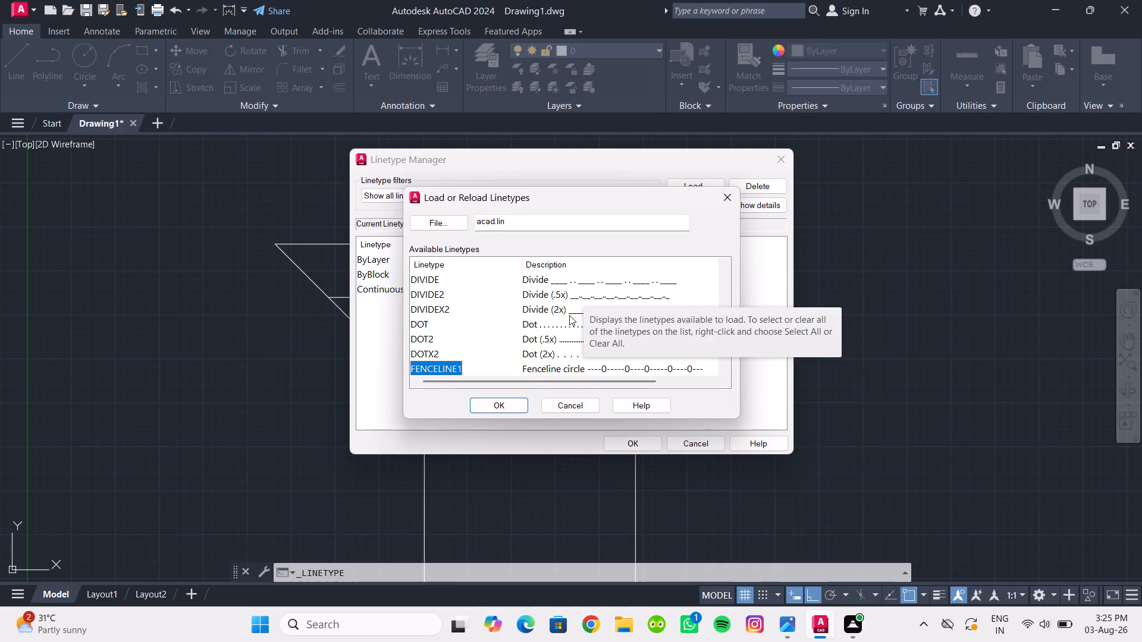
scroll(569, 315, "up", 8)
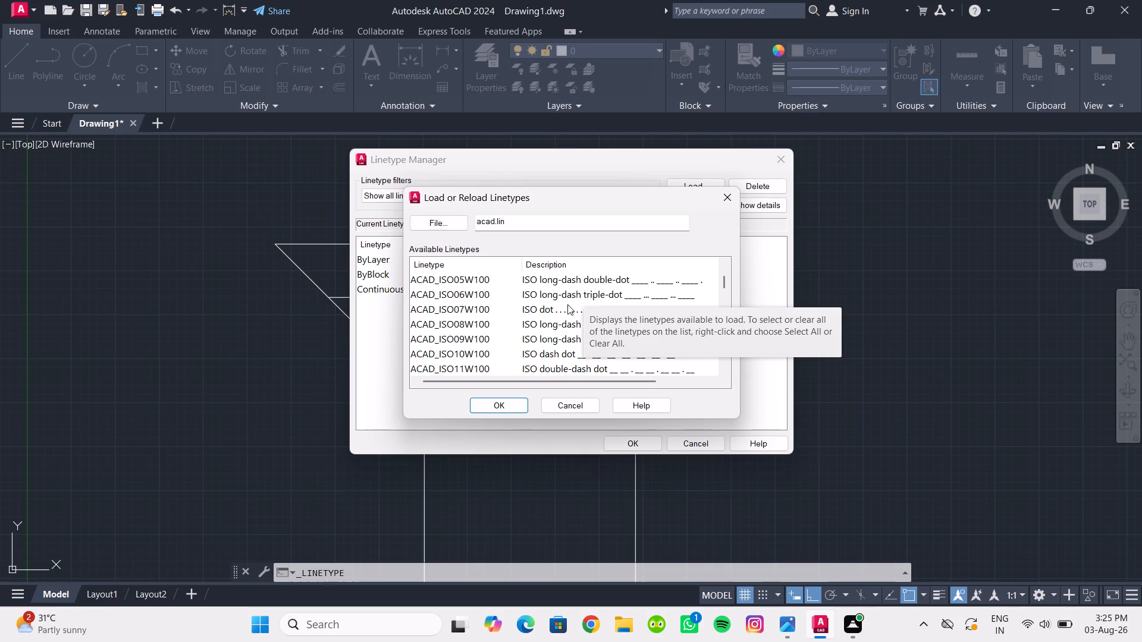
scroll(565, 307, "down", 8)
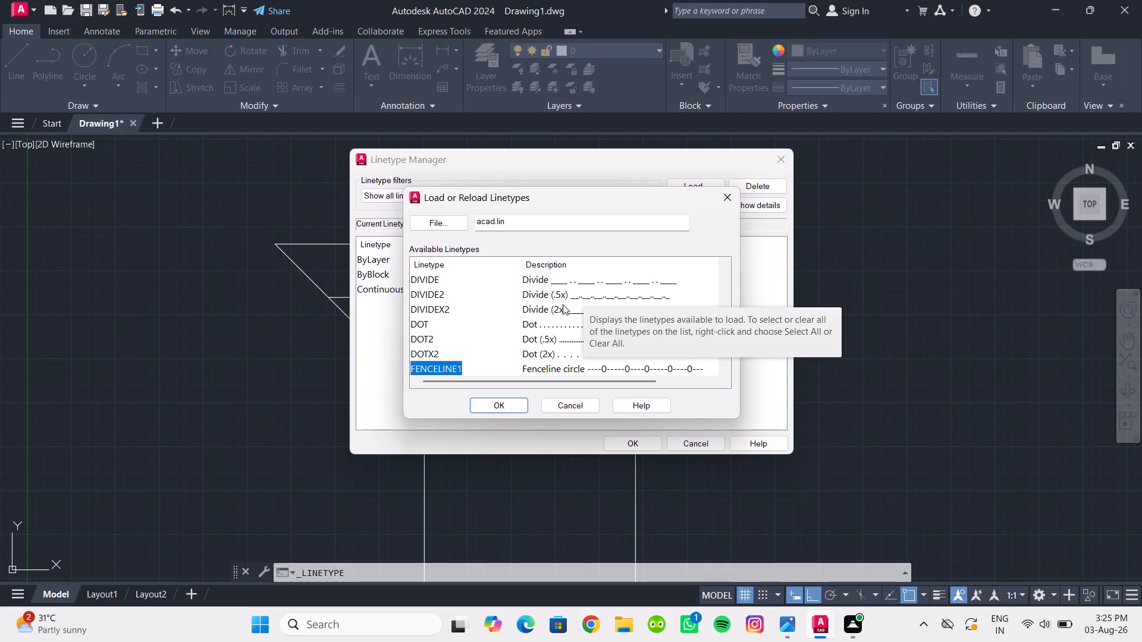
scroll(517, 315, "down", 1)
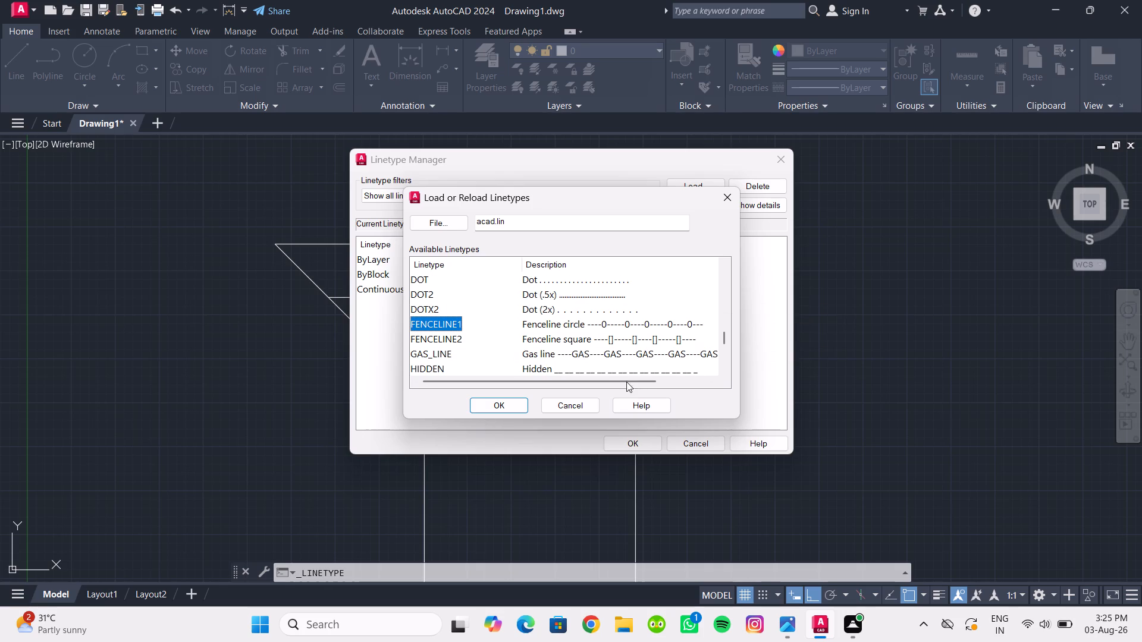
left_click(512, 400)
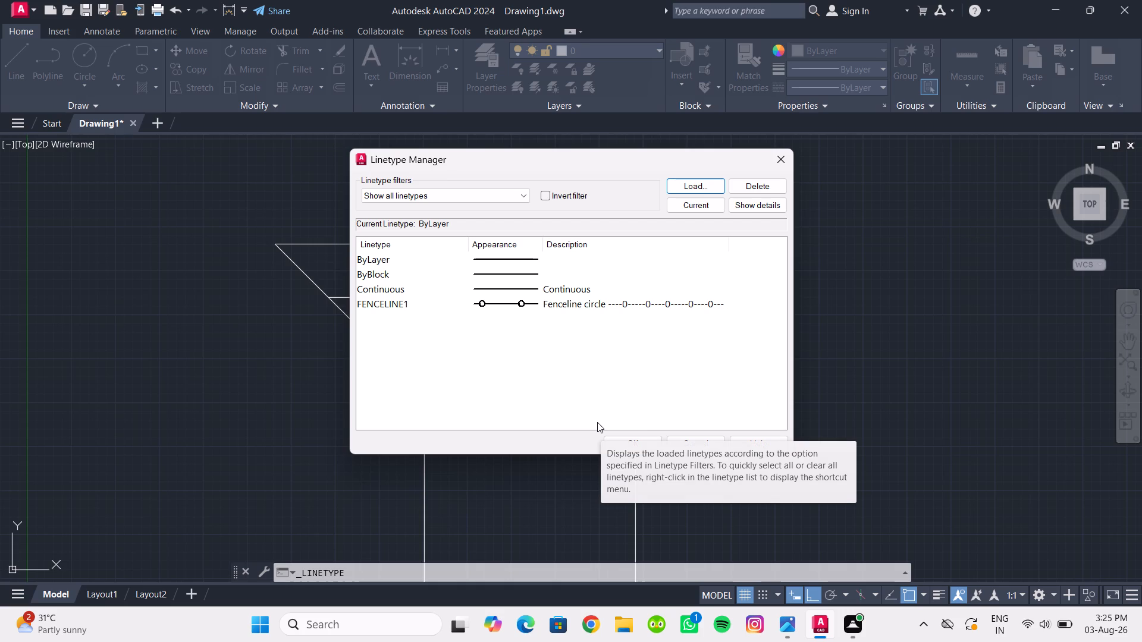
left_click(613, 307)
left_click(645, 440)
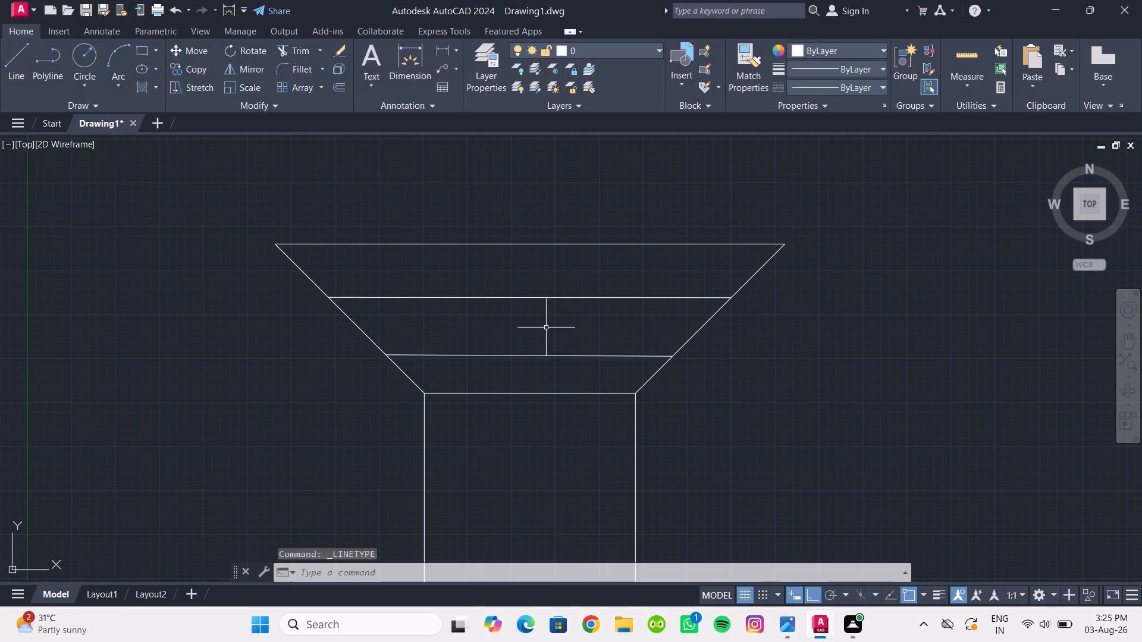
Set the current linetype to FENCELINE1.
left_click(21, 58)
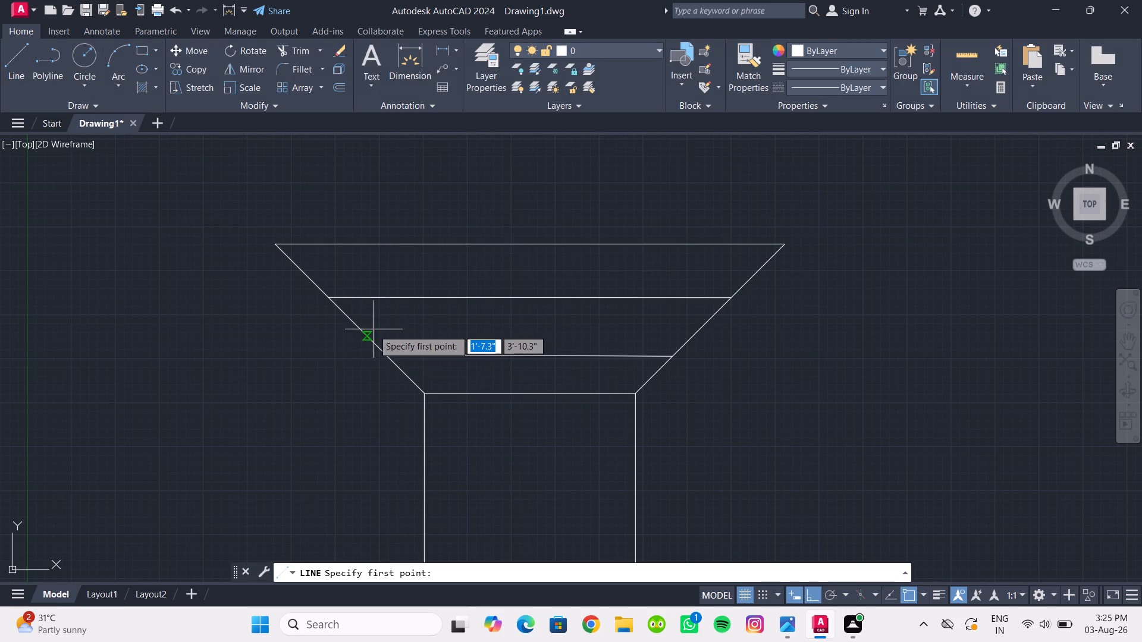
left_click(840, 88)
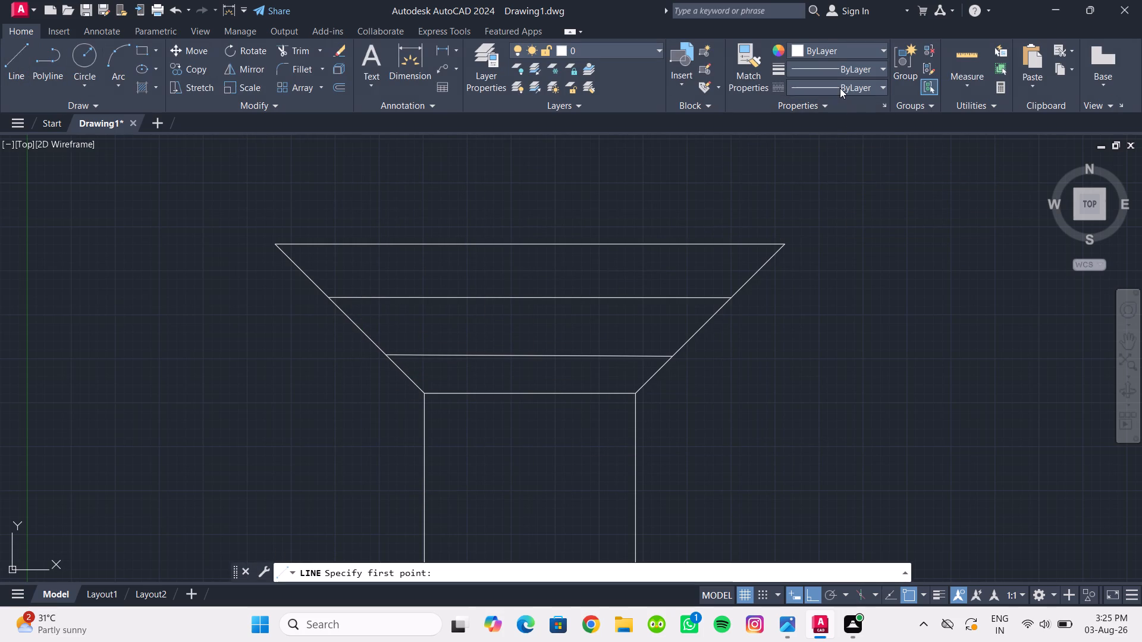
left_click(854, 151)
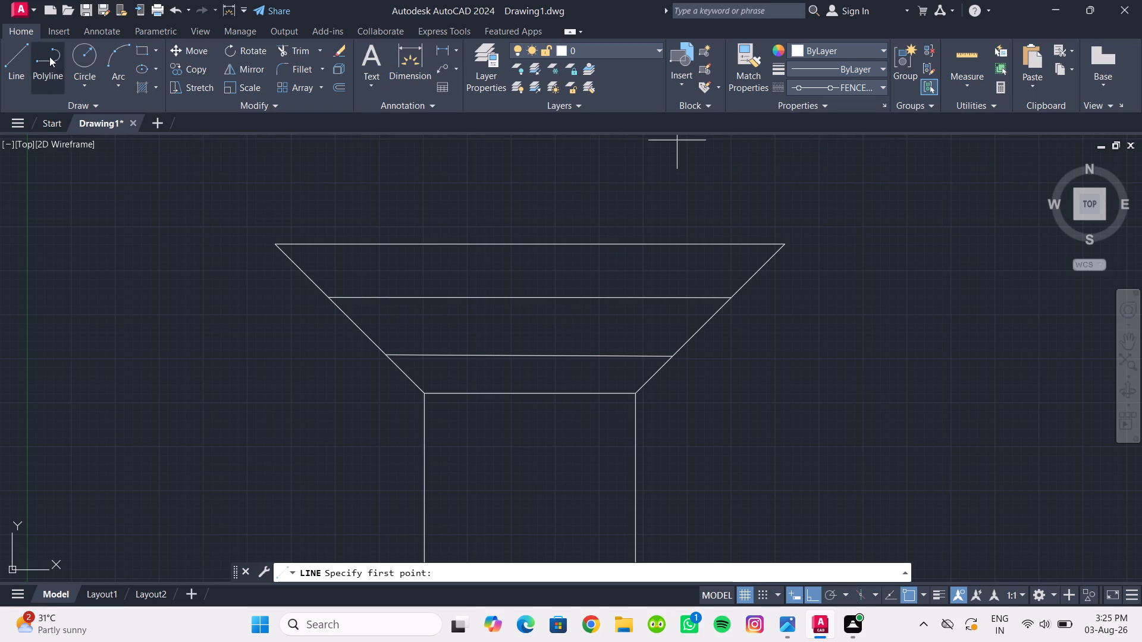
Draw a horizontal FENCELINE1 line about 1'7" long between the slanted edges, midway between the two inner lines of the flared top.
left_click(25, 54)
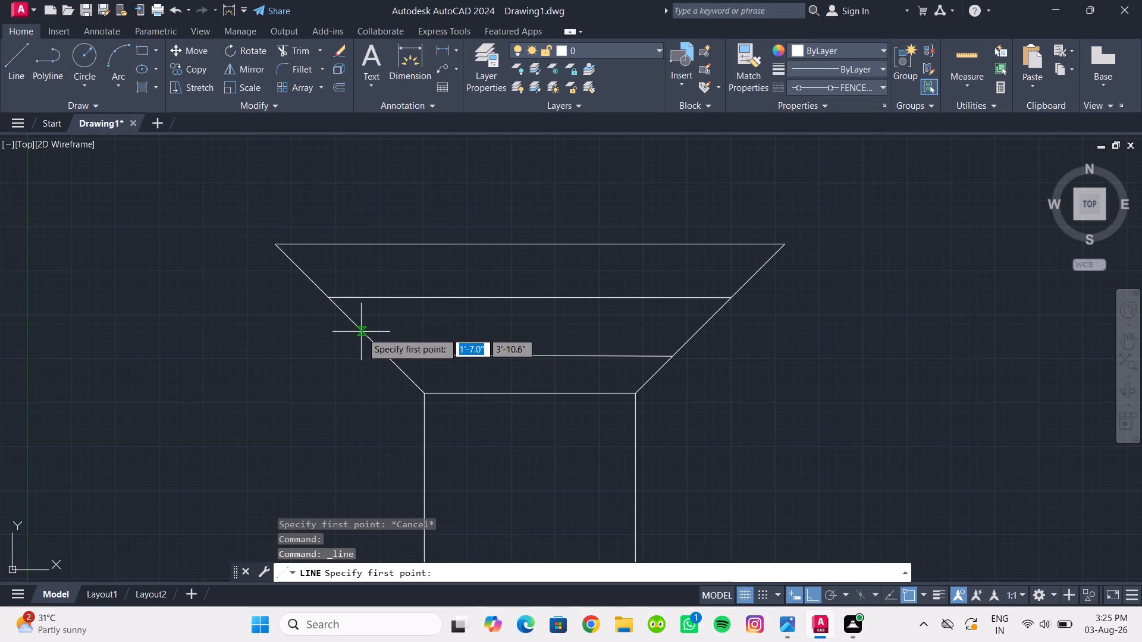
left_click(362, 332)
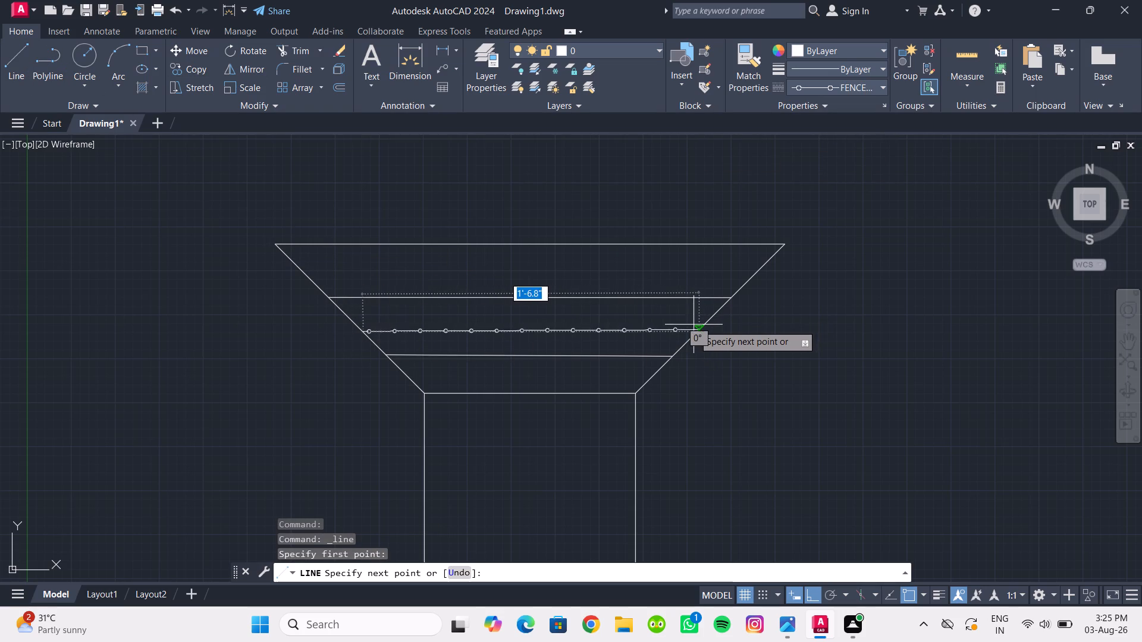
left_click(693, 329)
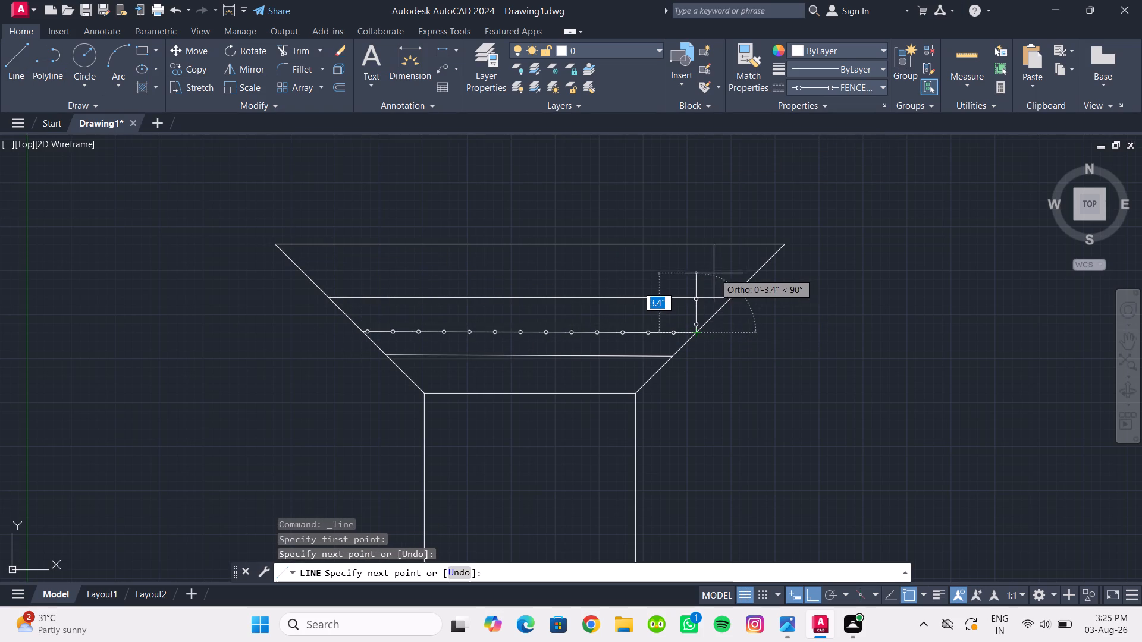
key("Escape")
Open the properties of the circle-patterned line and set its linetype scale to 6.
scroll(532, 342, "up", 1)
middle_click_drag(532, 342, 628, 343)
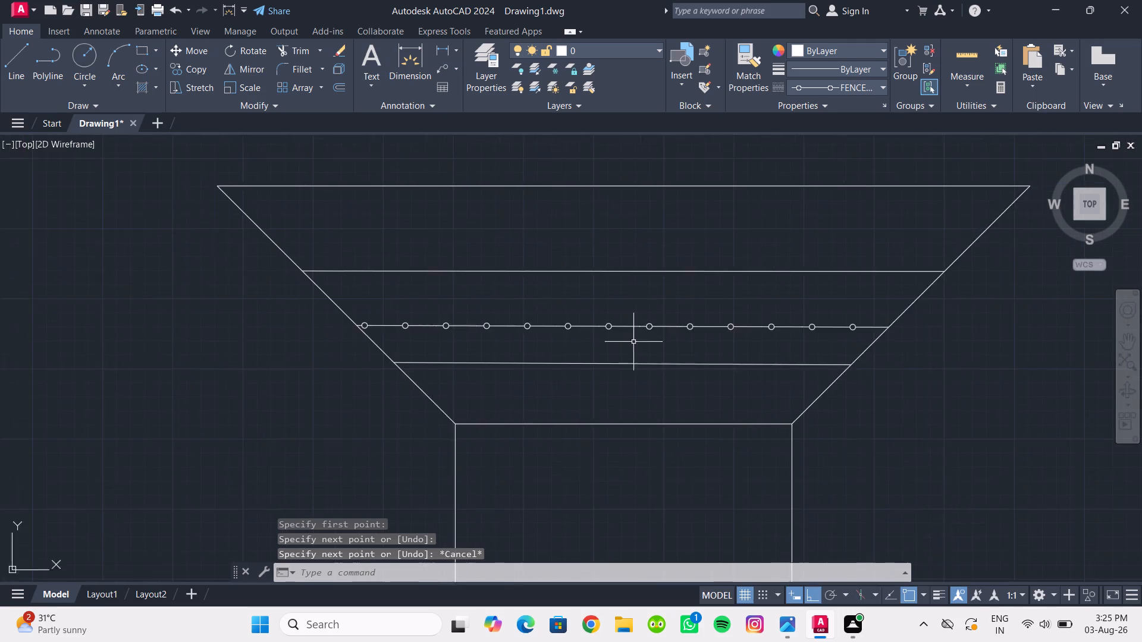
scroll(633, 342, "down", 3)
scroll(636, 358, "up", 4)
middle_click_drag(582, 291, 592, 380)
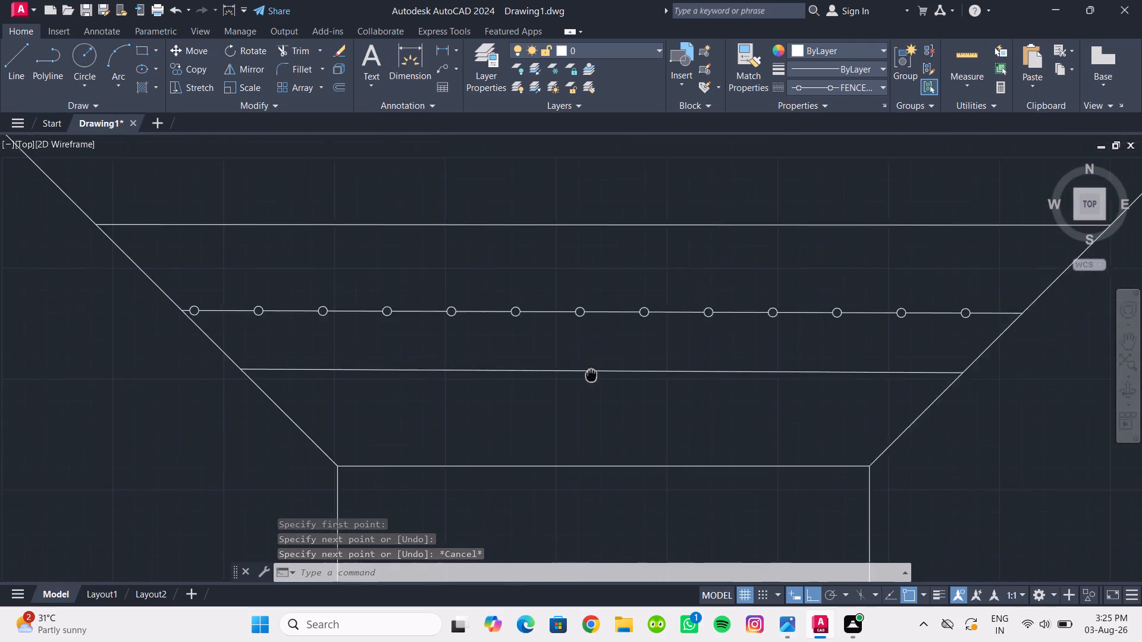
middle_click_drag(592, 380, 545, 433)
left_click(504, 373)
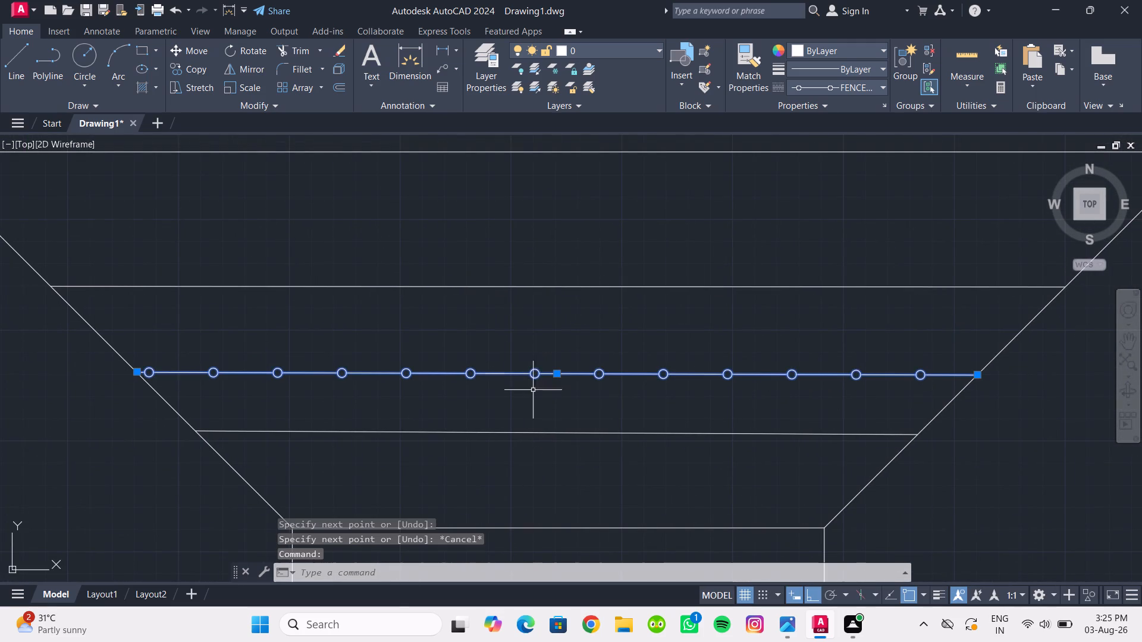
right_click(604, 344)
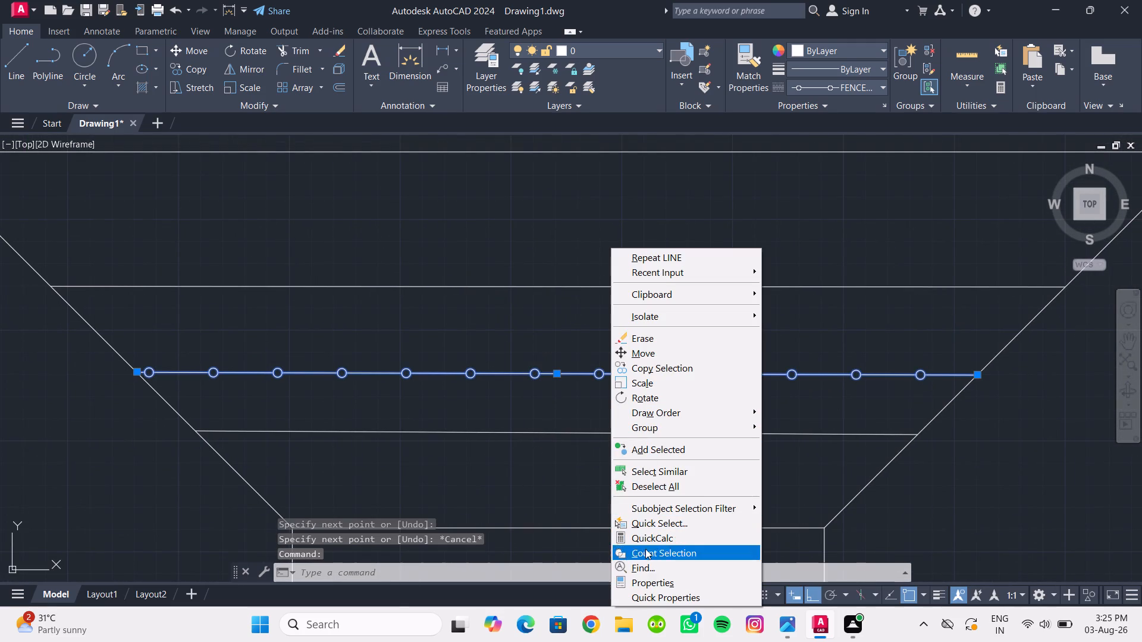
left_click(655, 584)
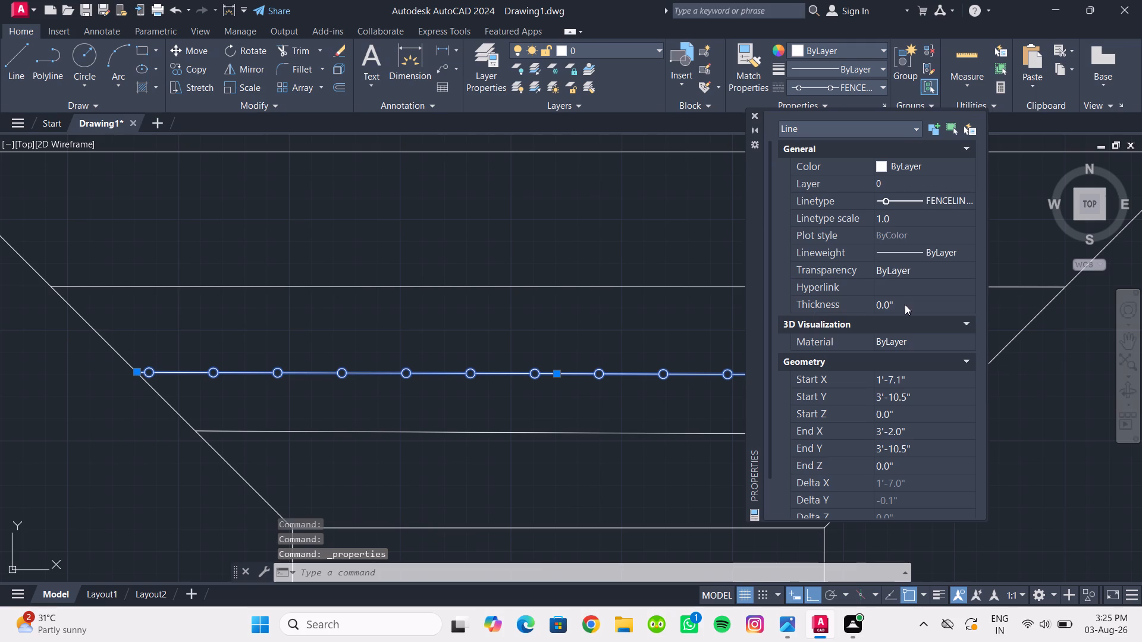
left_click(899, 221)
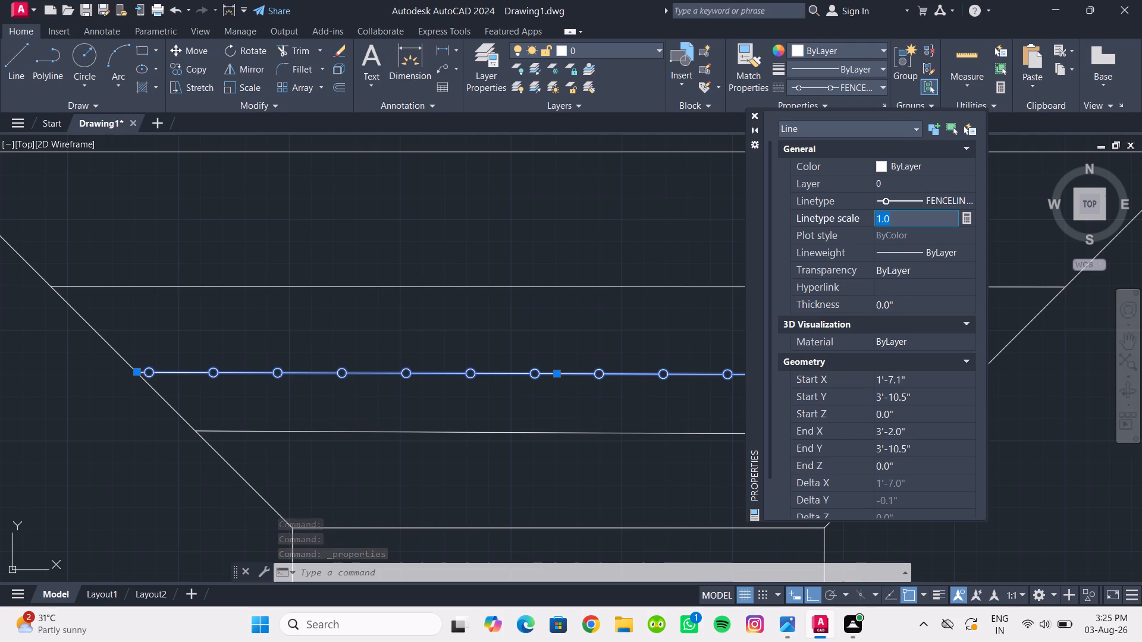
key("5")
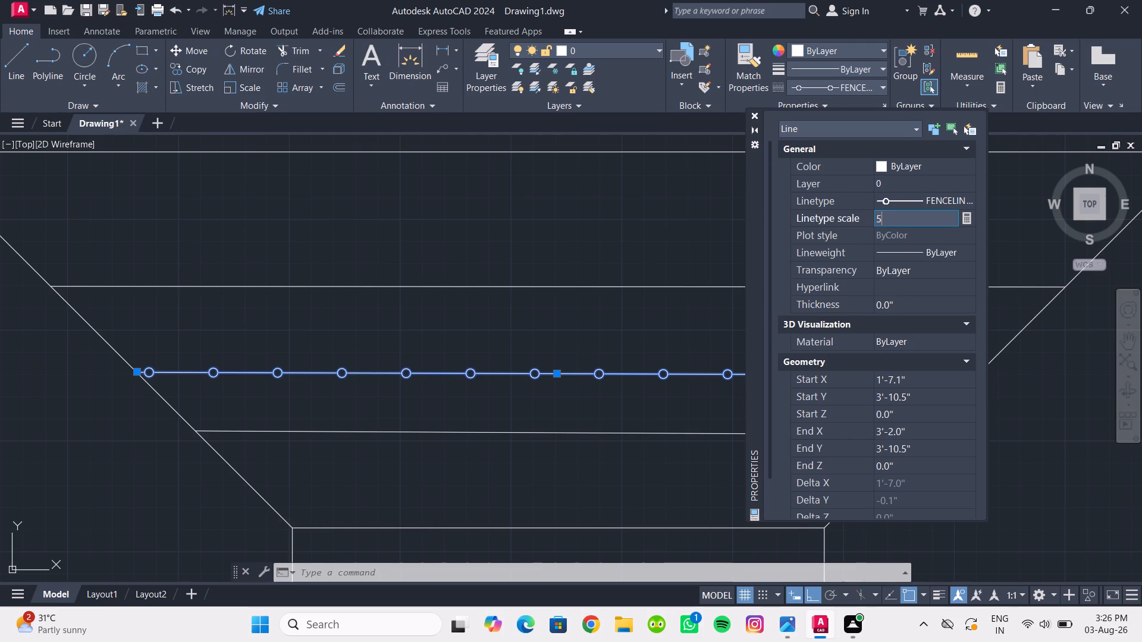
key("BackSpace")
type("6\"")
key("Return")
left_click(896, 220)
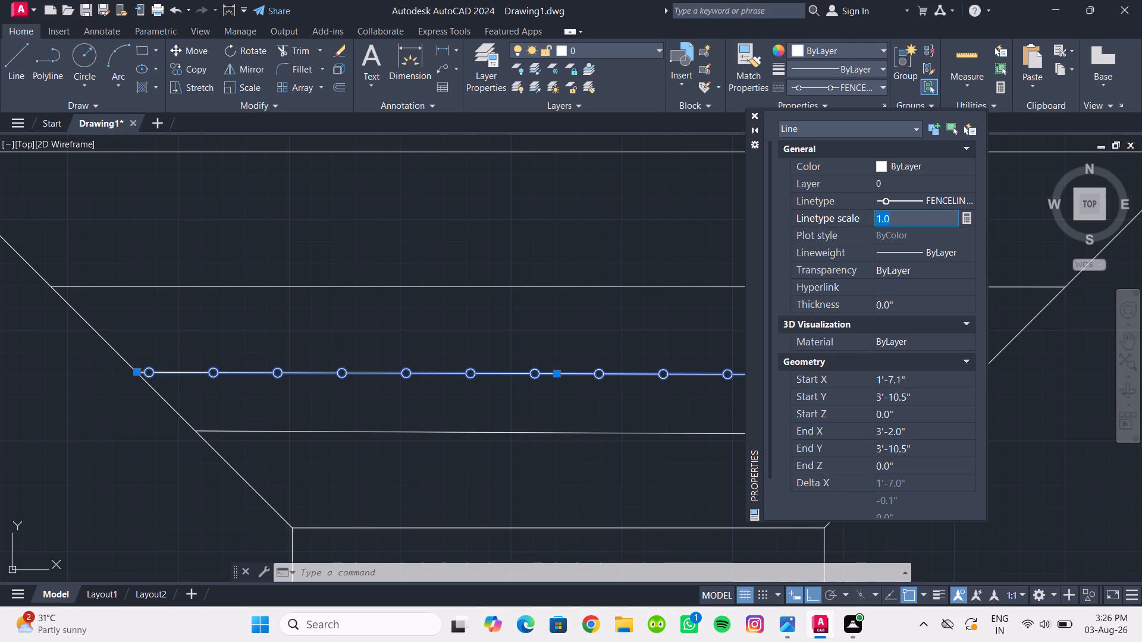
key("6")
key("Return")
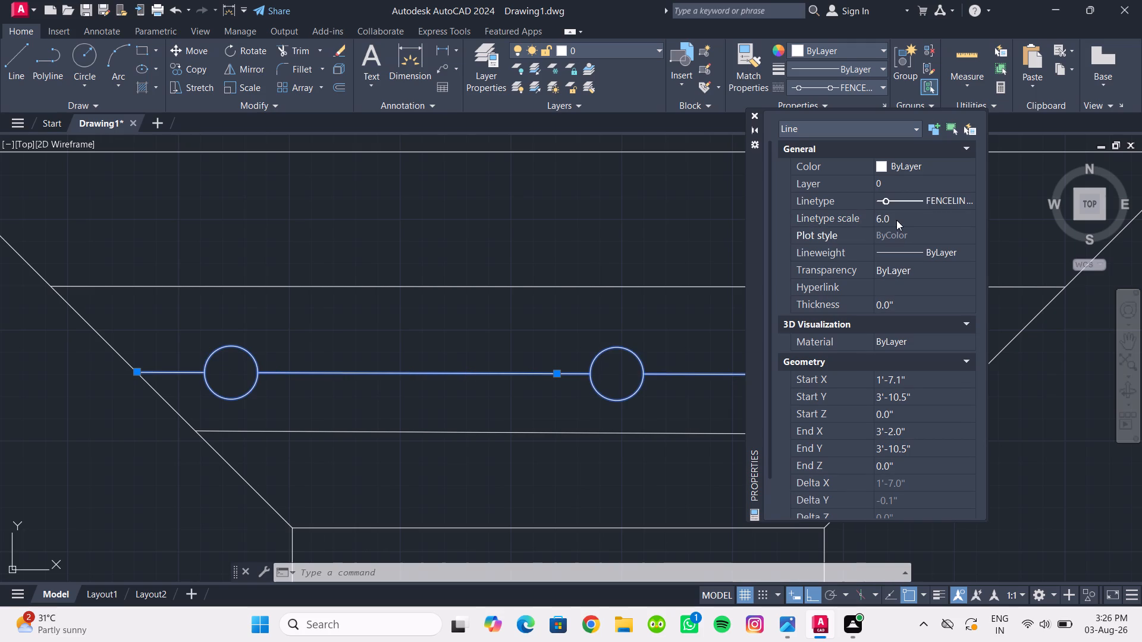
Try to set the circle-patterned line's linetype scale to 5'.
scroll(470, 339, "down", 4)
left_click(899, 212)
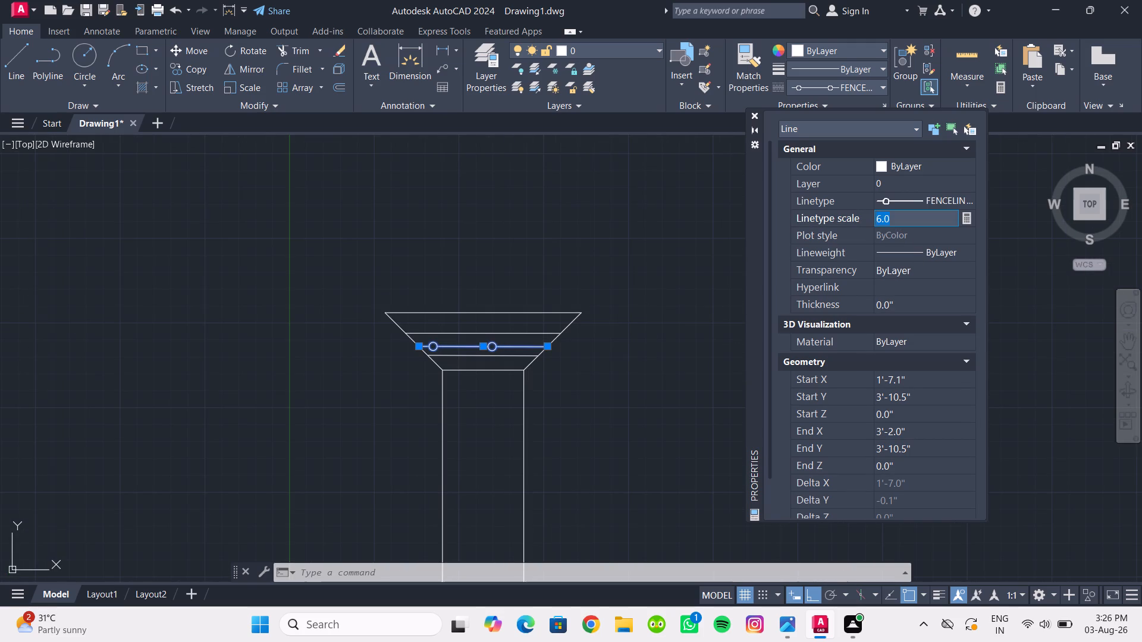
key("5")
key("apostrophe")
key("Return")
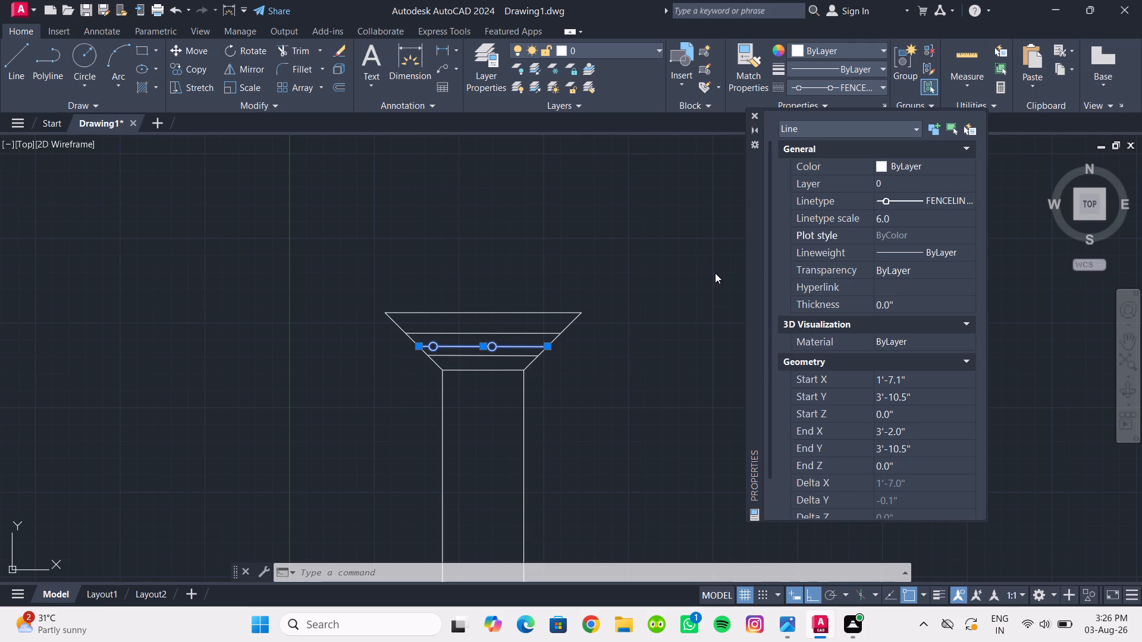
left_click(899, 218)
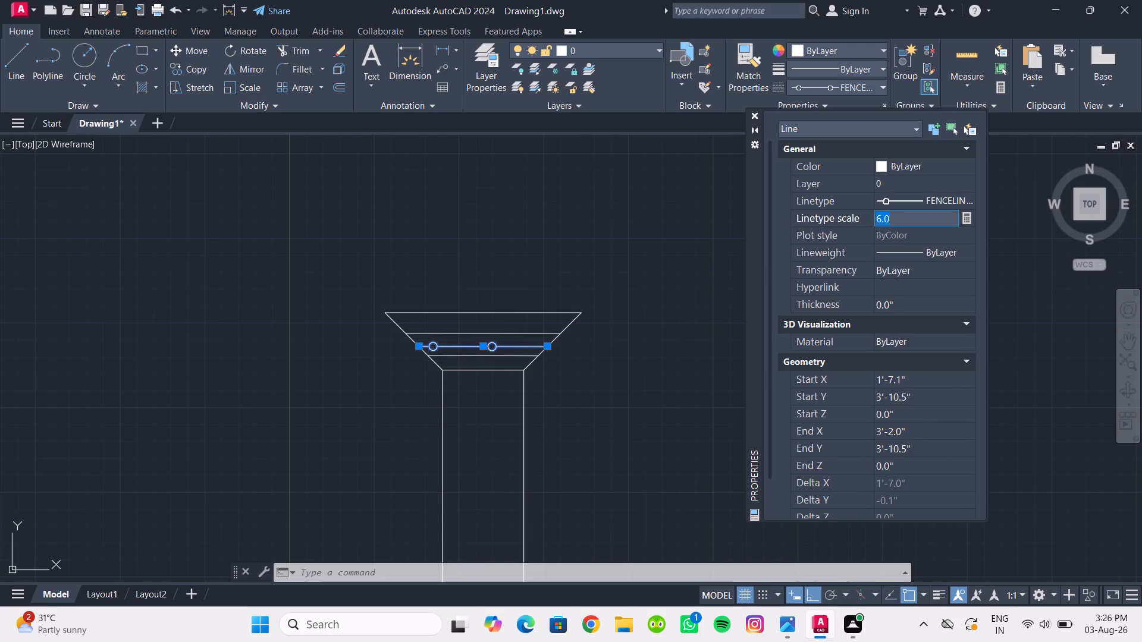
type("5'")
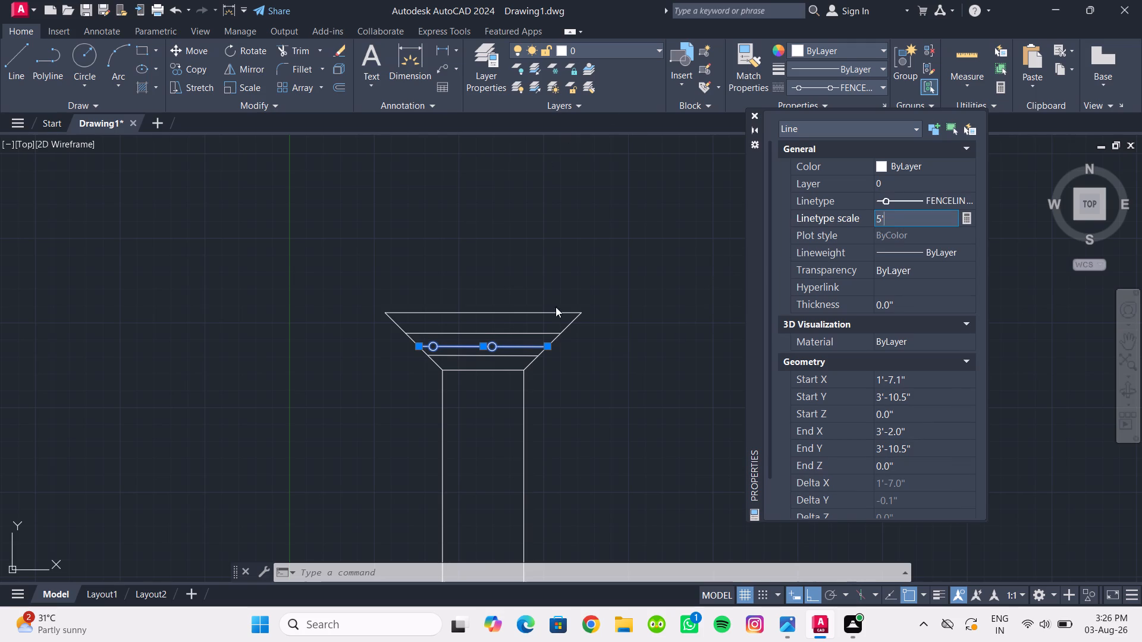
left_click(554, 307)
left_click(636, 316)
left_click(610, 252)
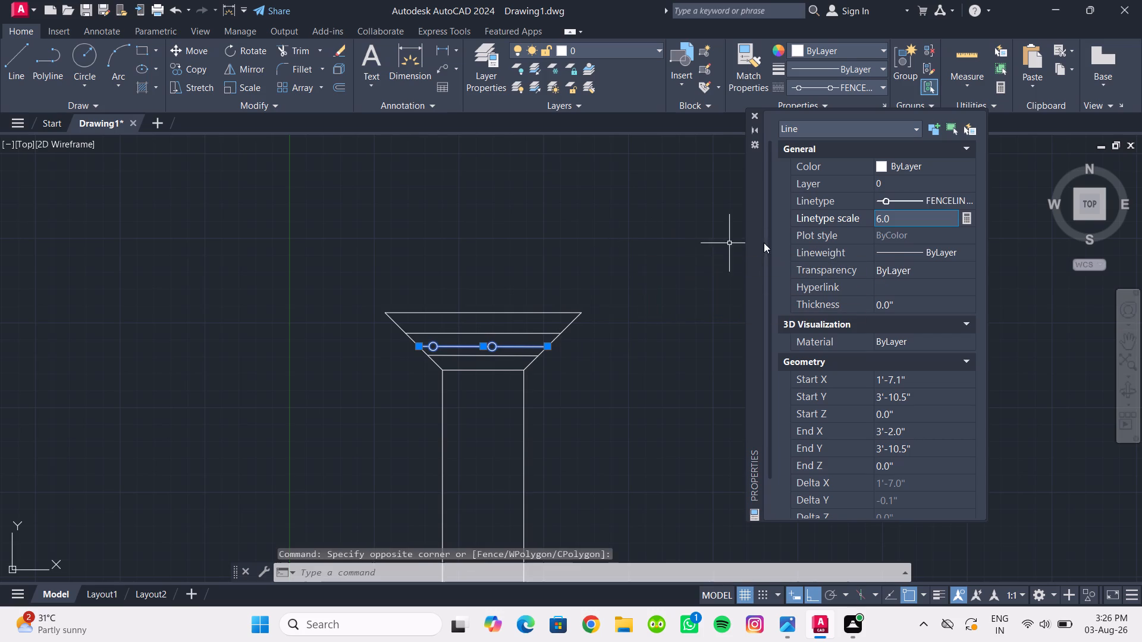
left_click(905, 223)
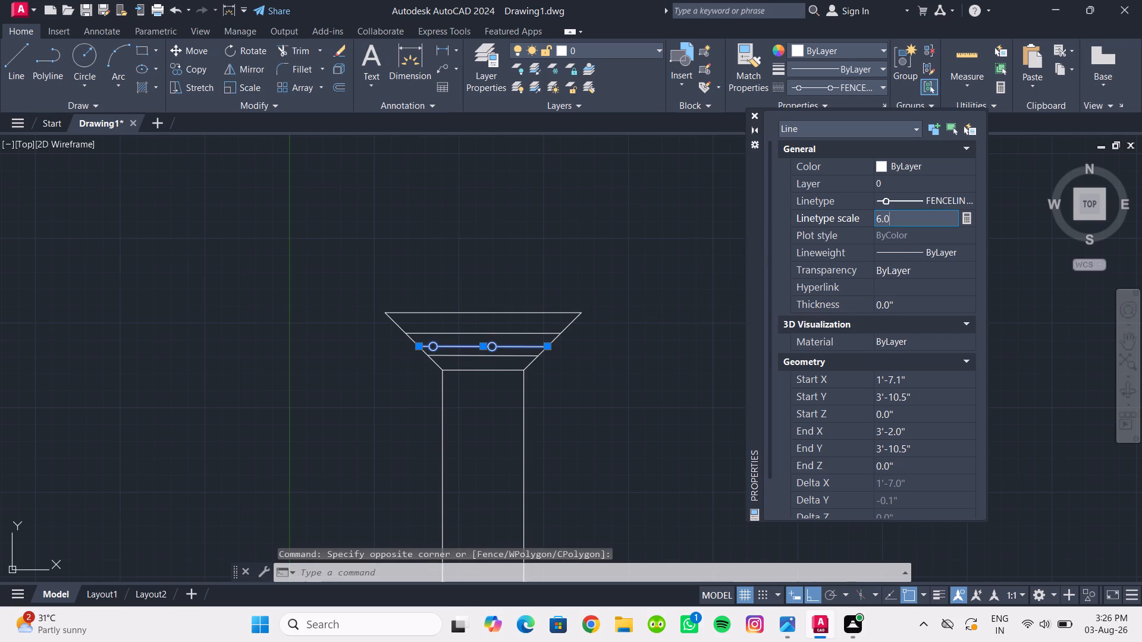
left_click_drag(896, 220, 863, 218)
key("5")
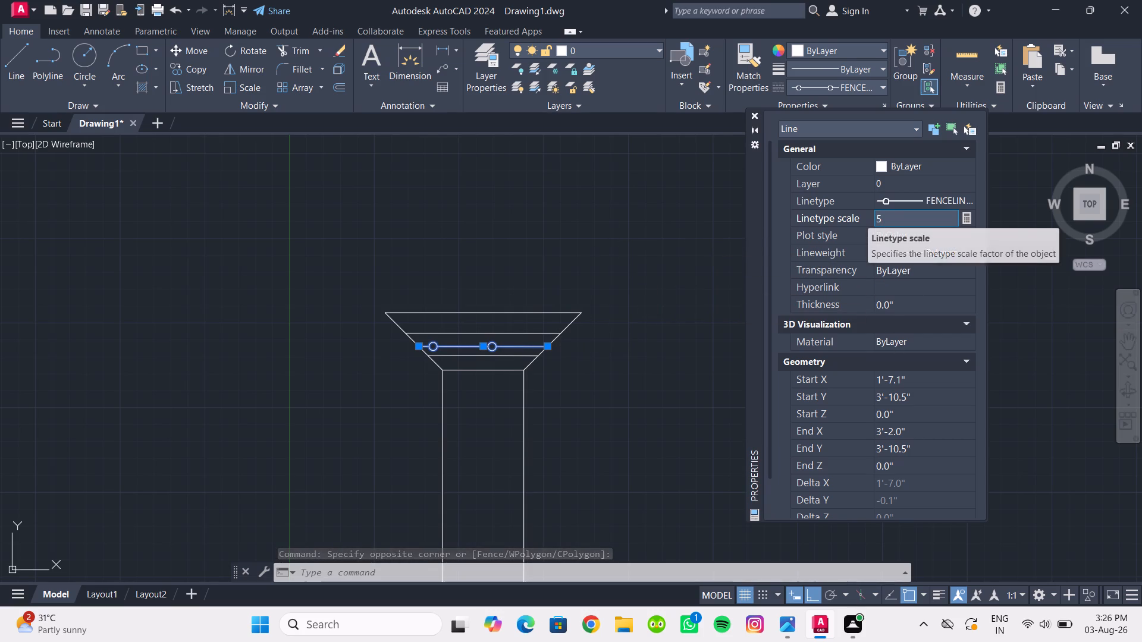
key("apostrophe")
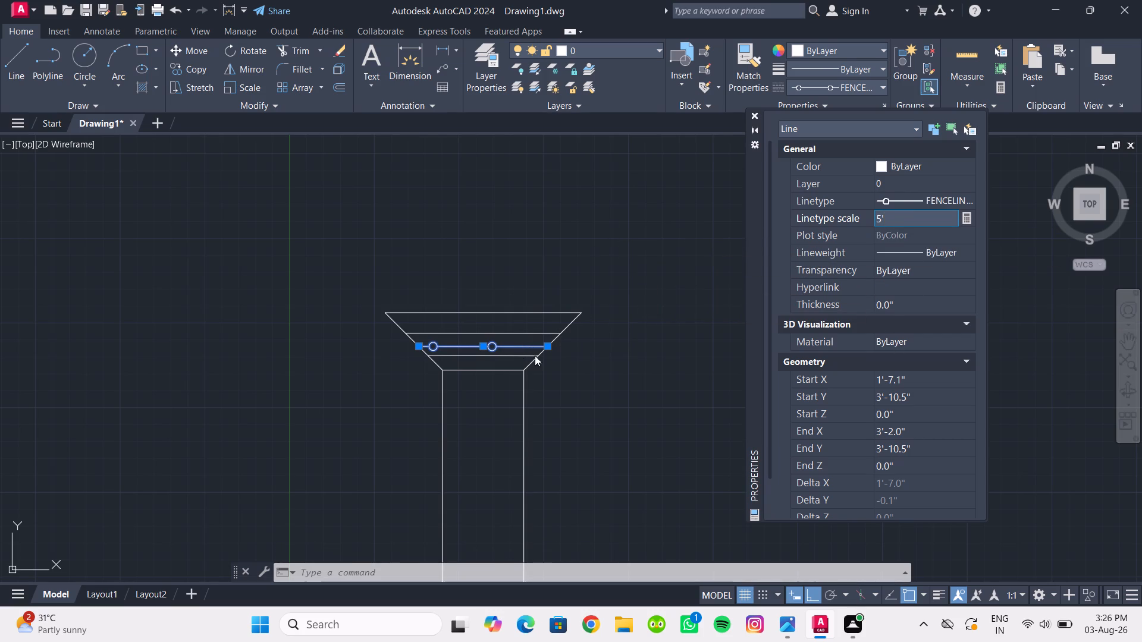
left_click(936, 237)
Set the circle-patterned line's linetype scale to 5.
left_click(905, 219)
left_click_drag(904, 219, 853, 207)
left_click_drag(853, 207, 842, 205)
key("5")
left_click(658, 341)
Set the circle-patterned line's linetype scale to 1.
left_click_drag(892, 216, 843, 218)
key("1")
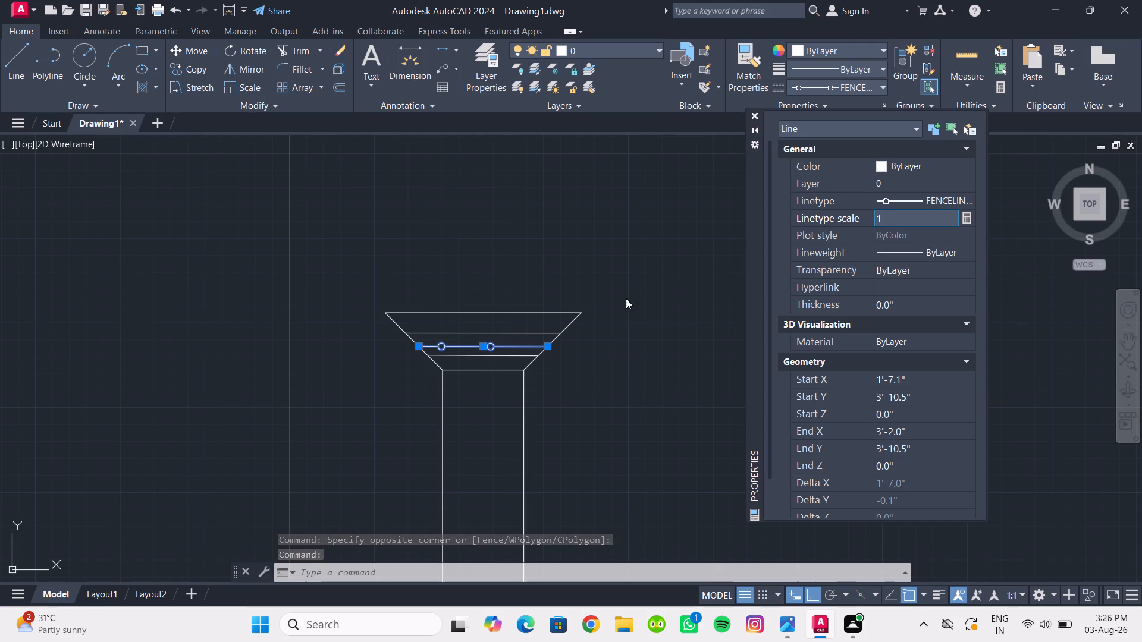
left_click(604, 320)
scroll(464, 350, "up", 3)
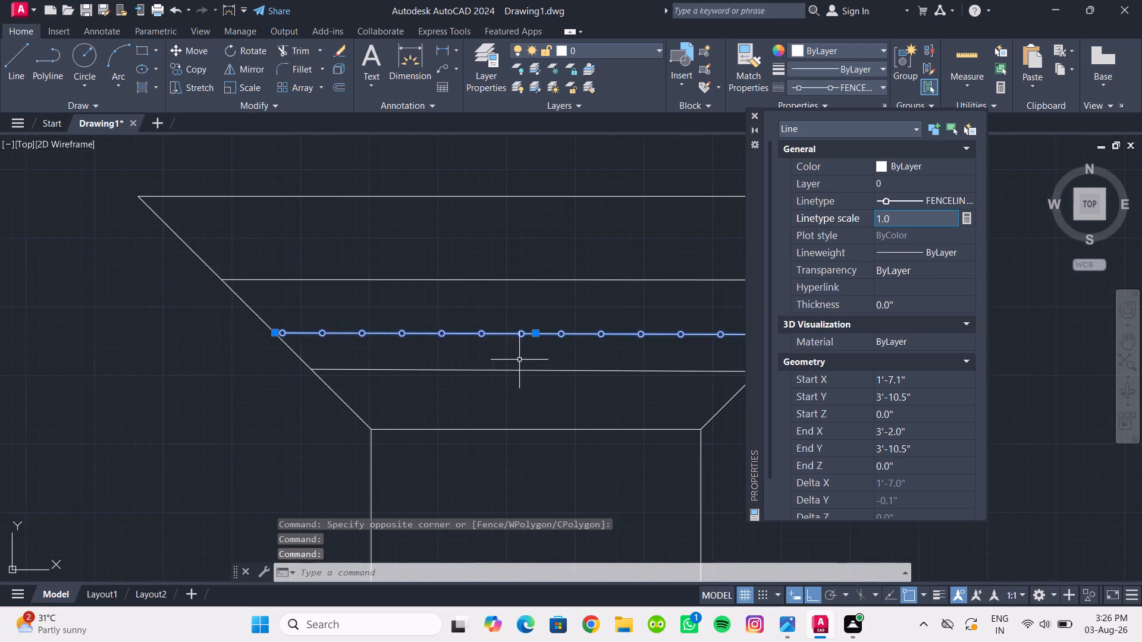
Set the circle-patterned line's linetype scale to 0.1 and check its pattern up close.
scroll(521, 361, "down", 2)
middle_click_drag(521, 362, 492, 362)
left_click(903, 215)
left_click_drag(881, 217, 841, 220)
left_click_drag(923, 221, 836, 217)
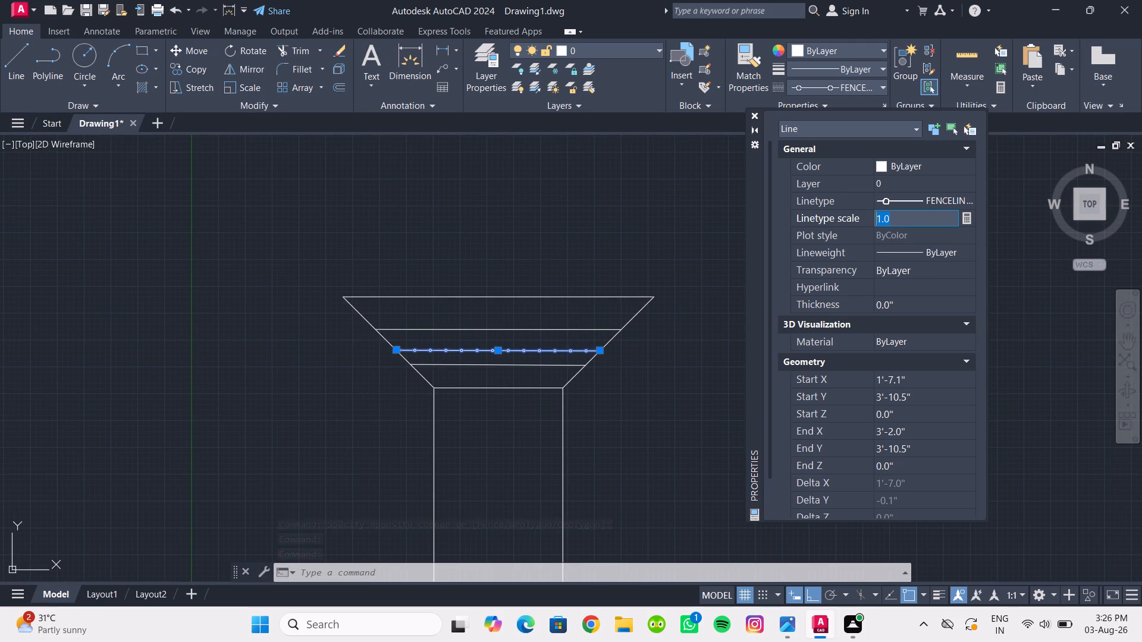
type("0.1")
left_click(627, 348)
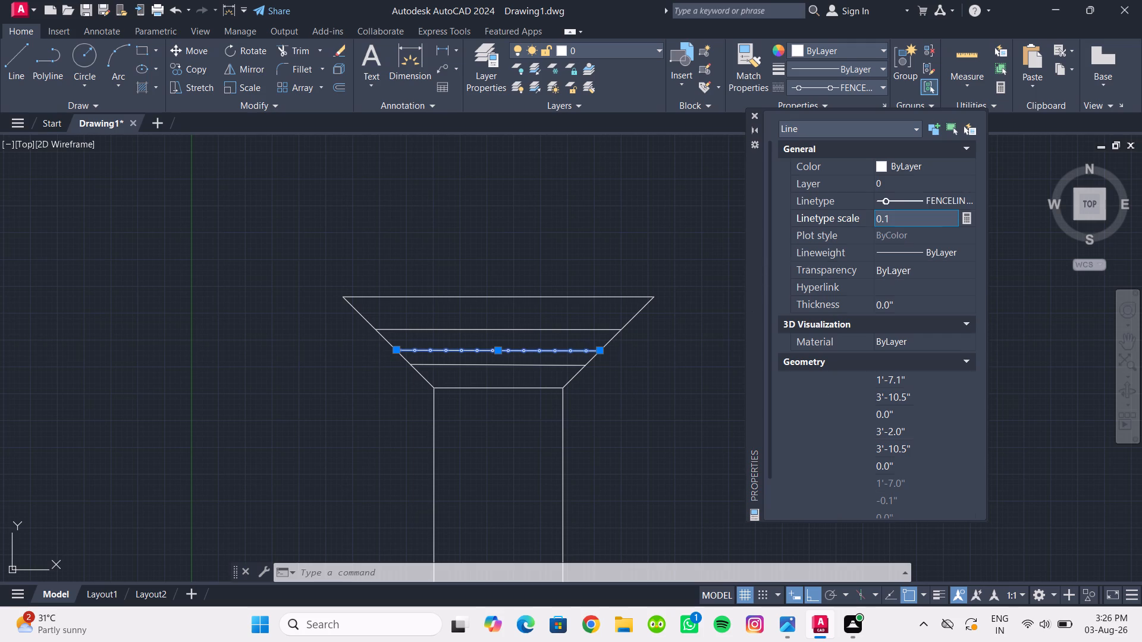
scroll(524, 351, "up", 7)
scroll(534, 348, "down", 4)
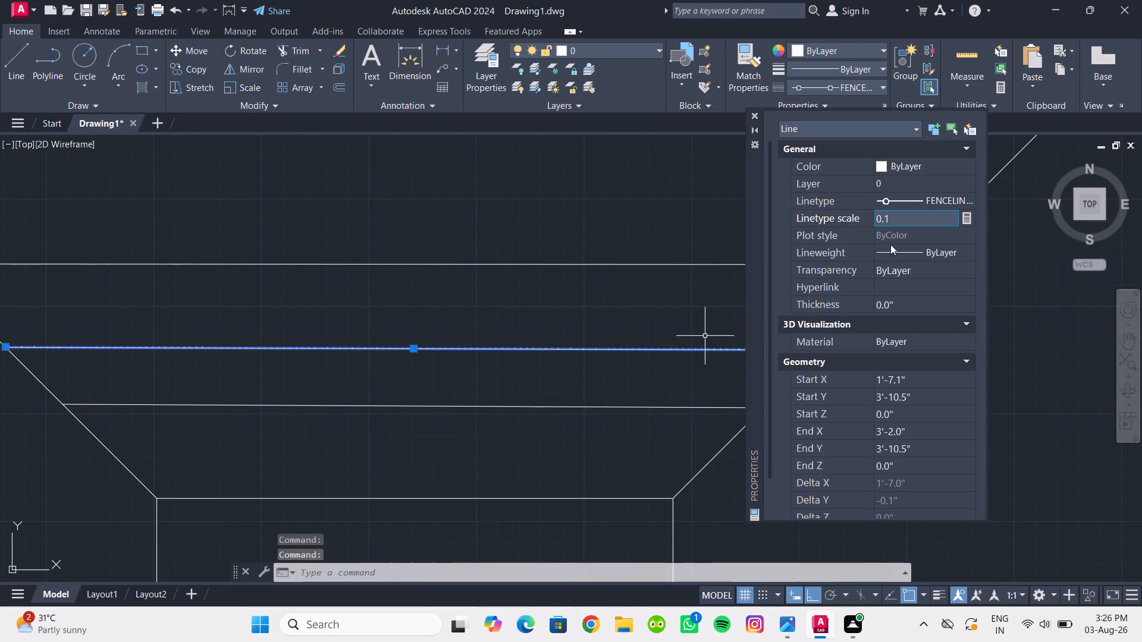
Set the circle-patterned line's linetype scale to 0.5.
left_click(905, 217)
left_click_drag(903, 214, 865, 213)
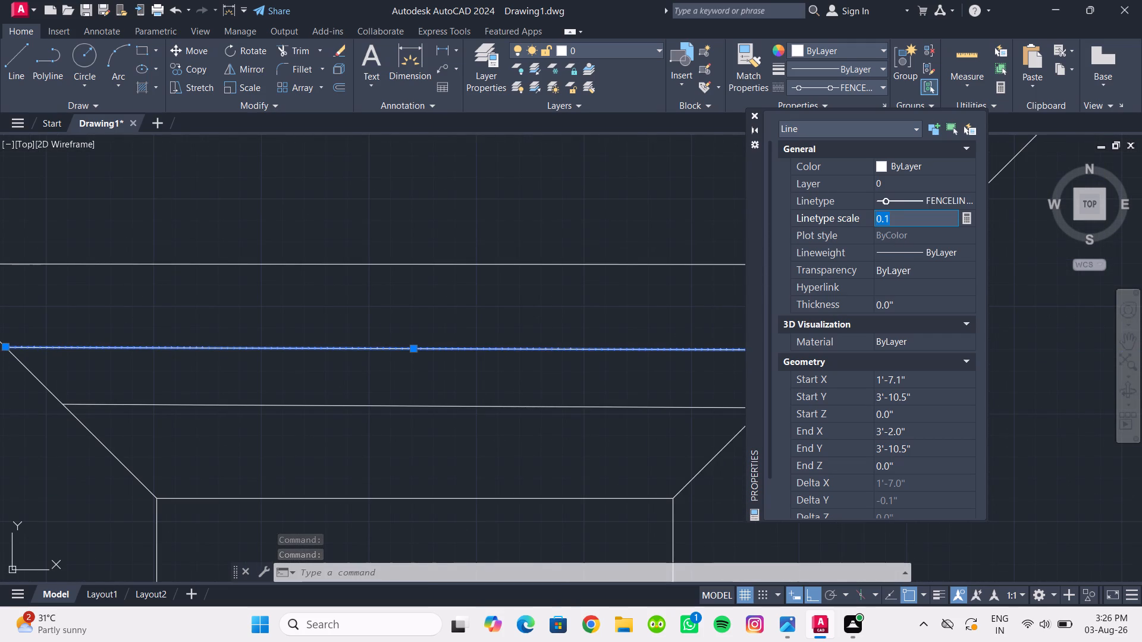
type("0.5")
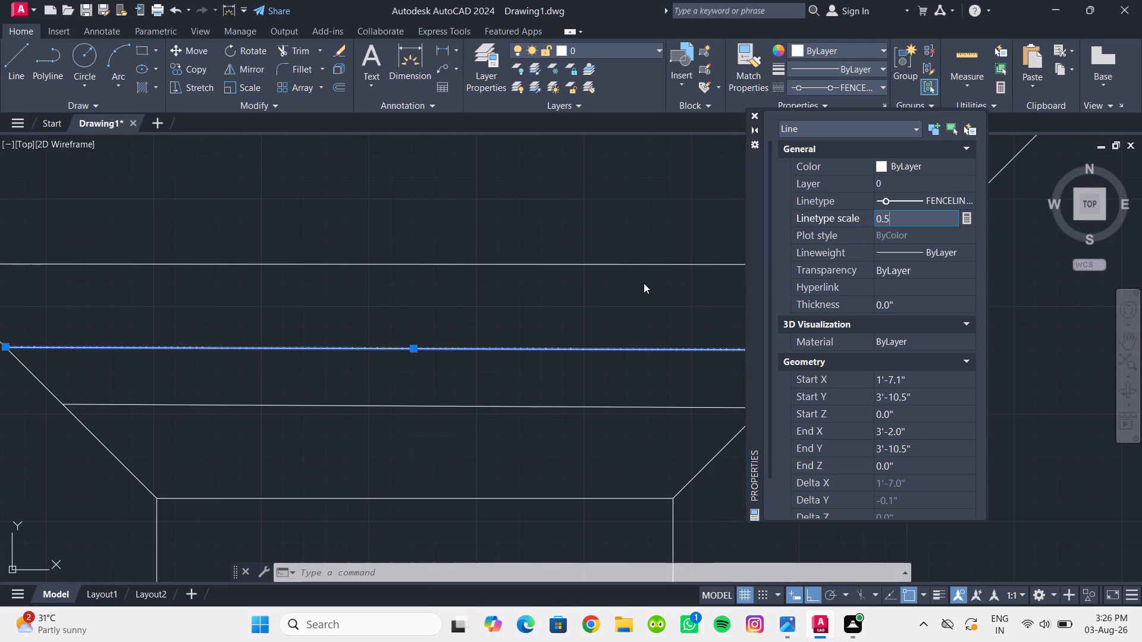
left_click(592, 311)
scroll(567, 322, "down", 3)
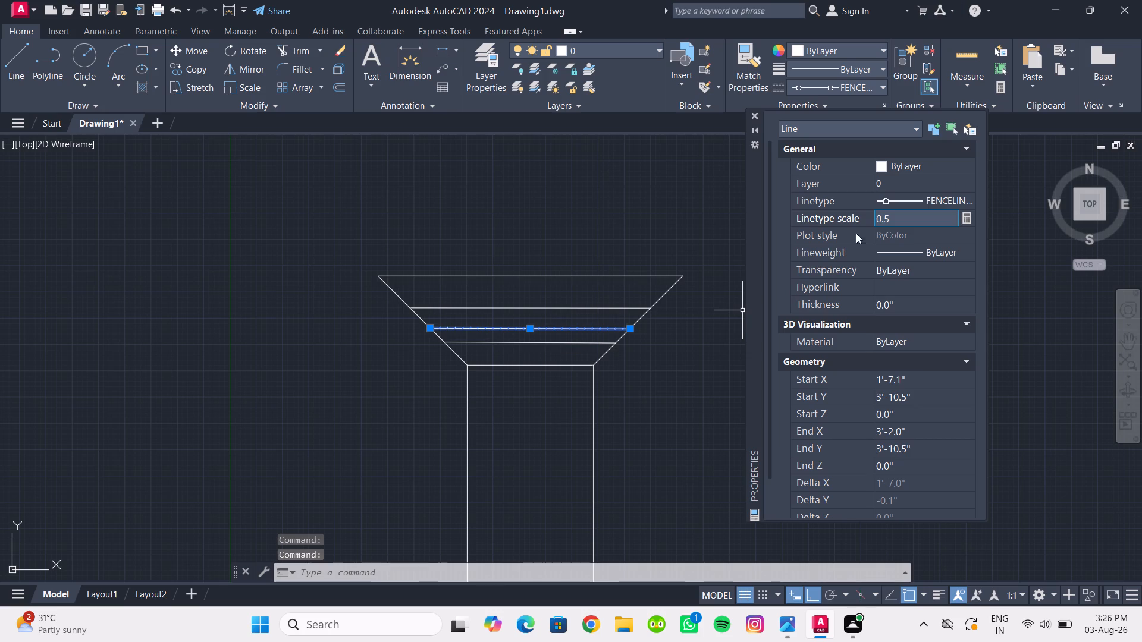
Set the circle-patterned line's linetype scale to 1, close its properties and deselect the line.
left_click(900, 229)
left_click(899, 222)
key("1")
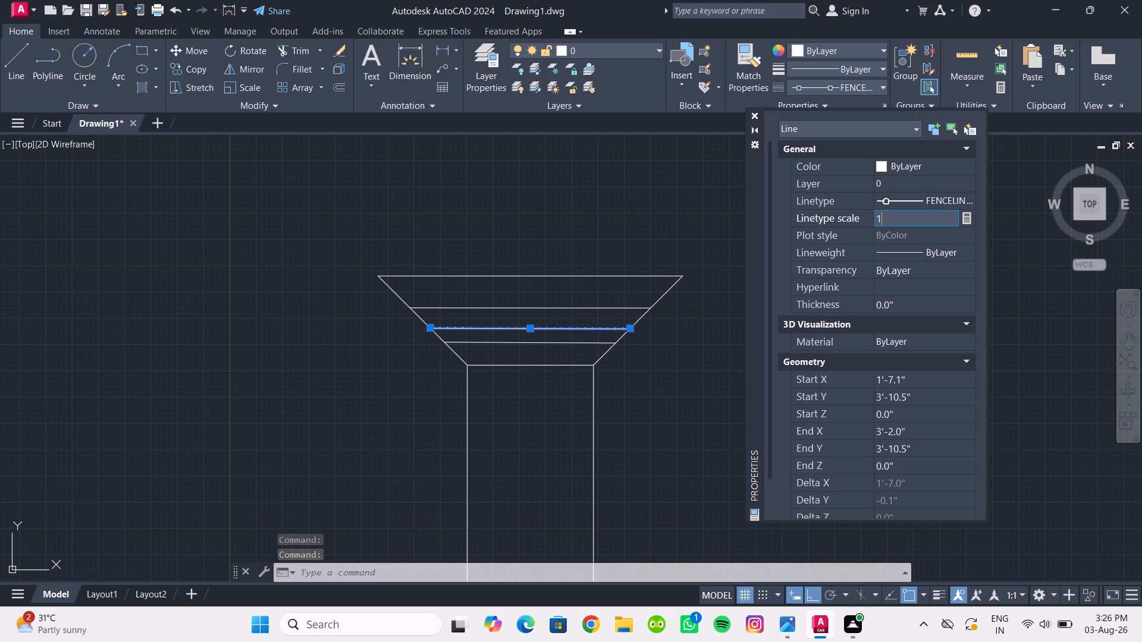
left_click(657, 239)
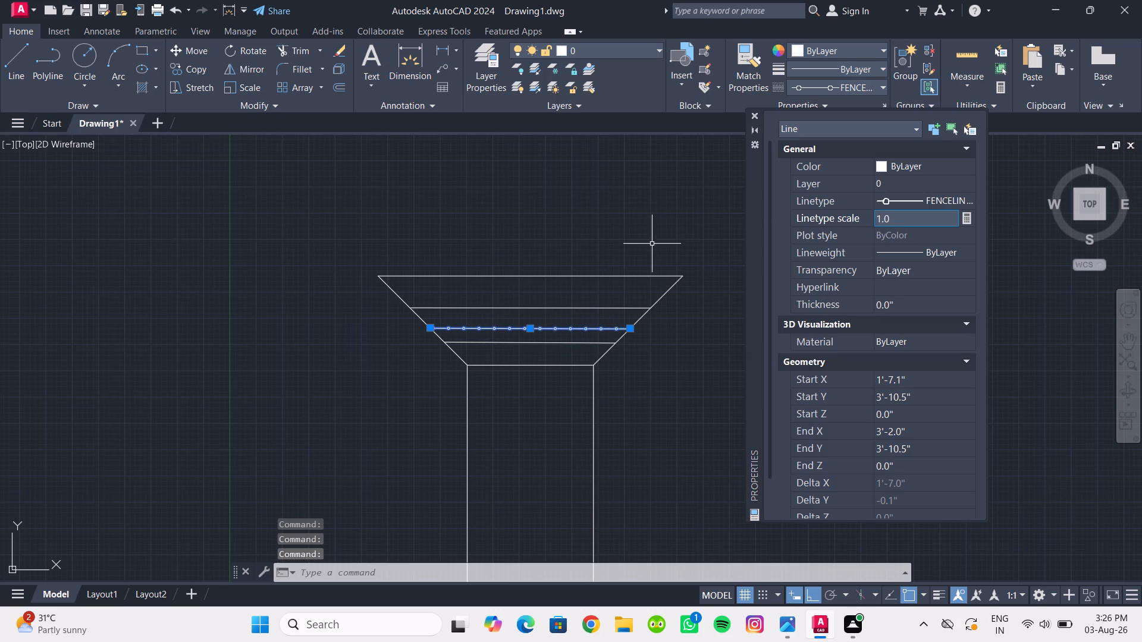
left_click(754, 115)
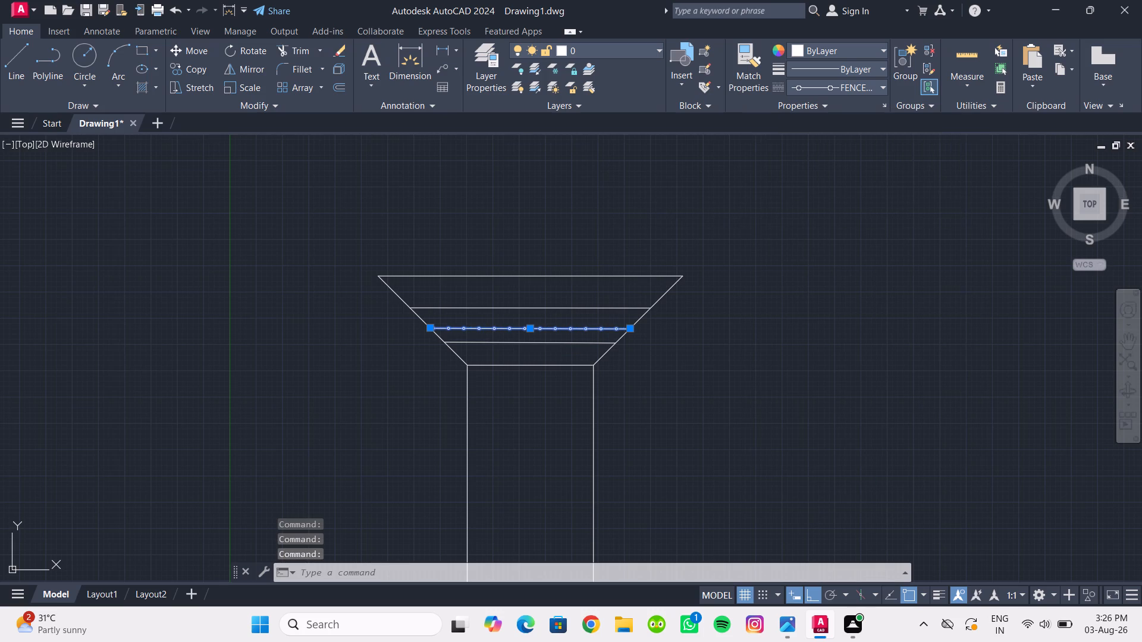
left_click(738, 376)
scroll(656, 372, "down", 1)
key("Escape")
key("Escape")
scroll(666, 378, "down", 1)
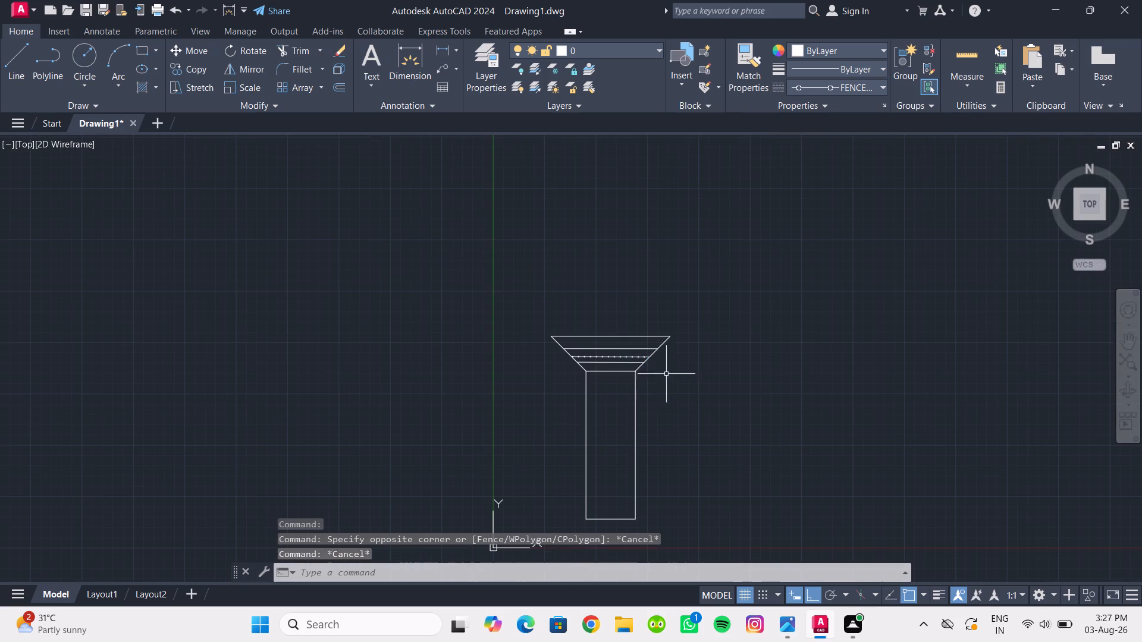
Delete the circle-patterned line between the two plain lines in the minaret's flared top.
scroll(660, 386, "down", 1)
middle_click_drag(664, 387, 678, 409)
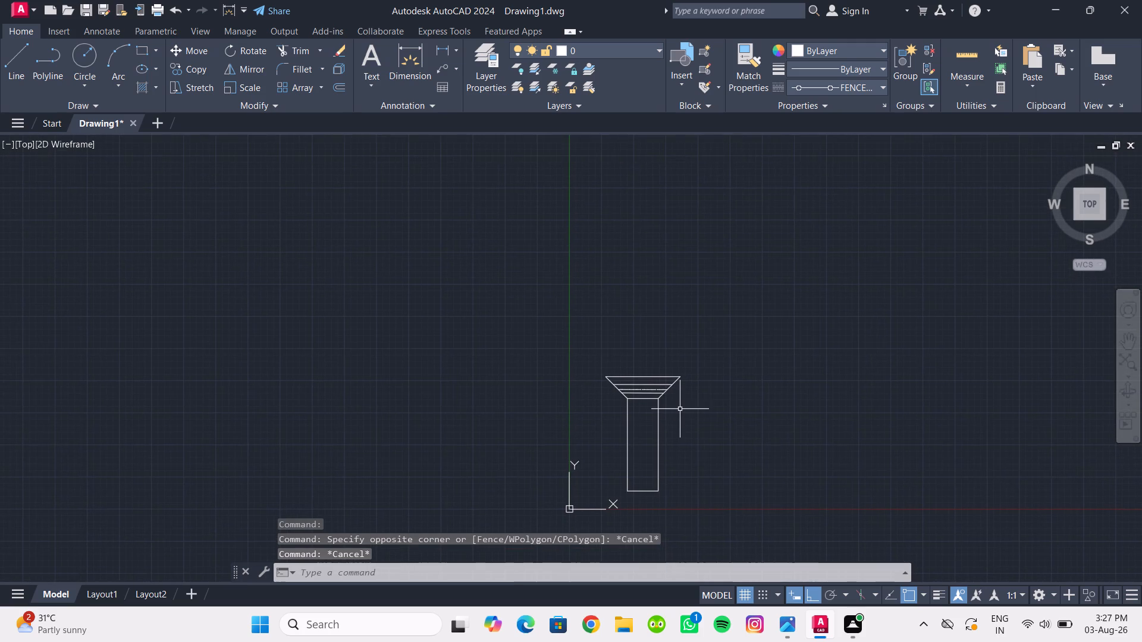
scroll(680, 409, "up", 1)
scroll(598, 373, "up", 5)
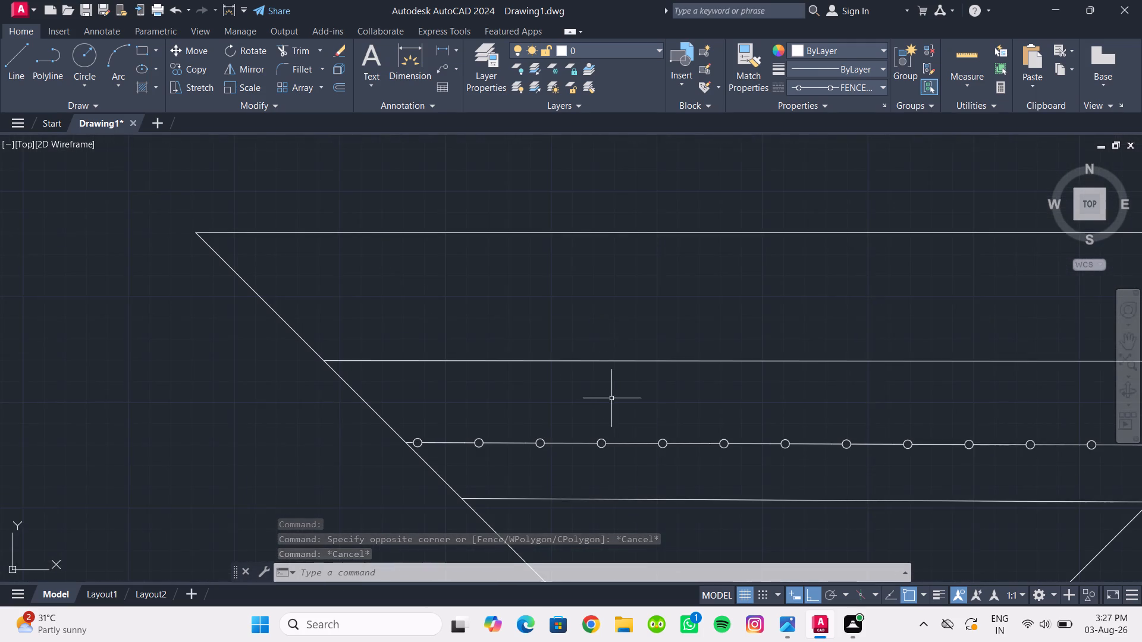
middle_click_drag(611, 398, 552, 293)
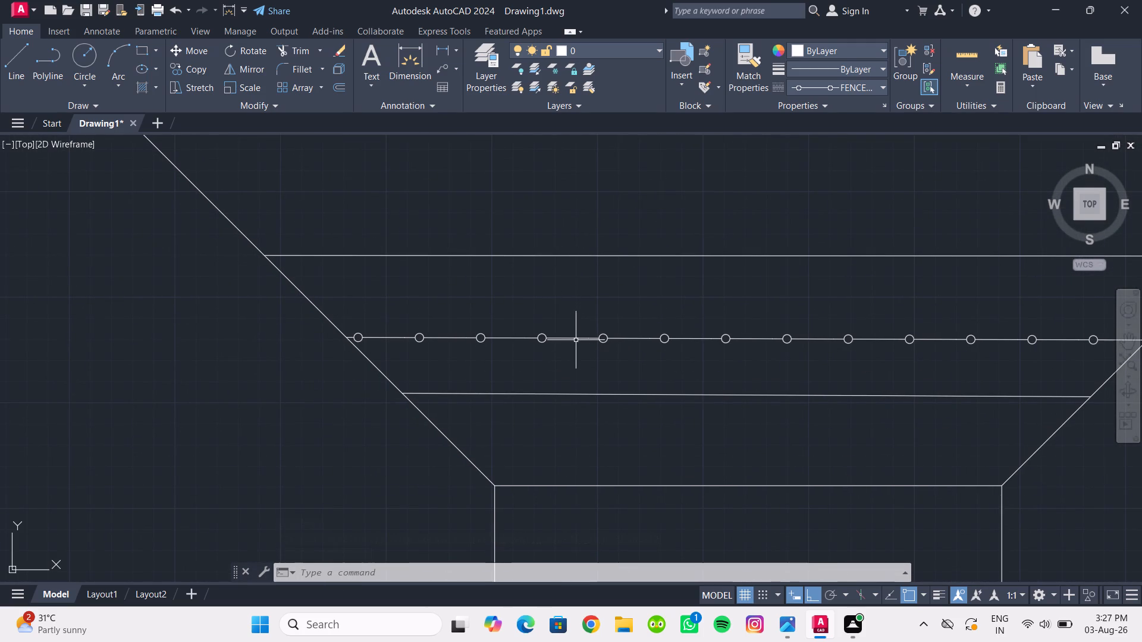
left_click(572, 337)
key("Delete")
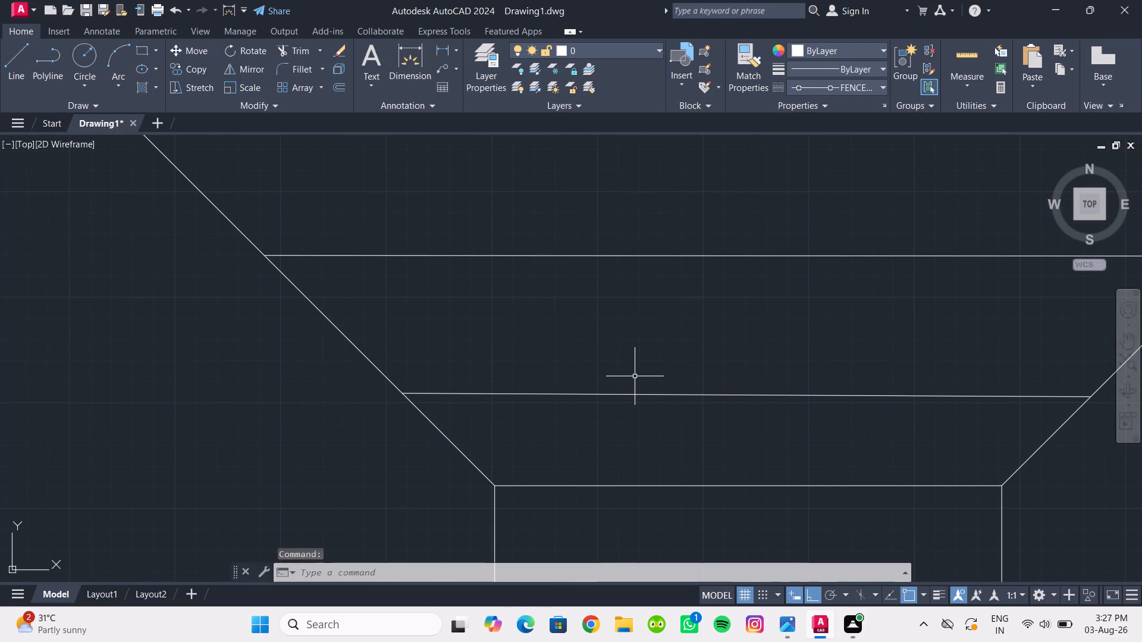
Set the current linetype to ByLayer.
left_click(838, 83)
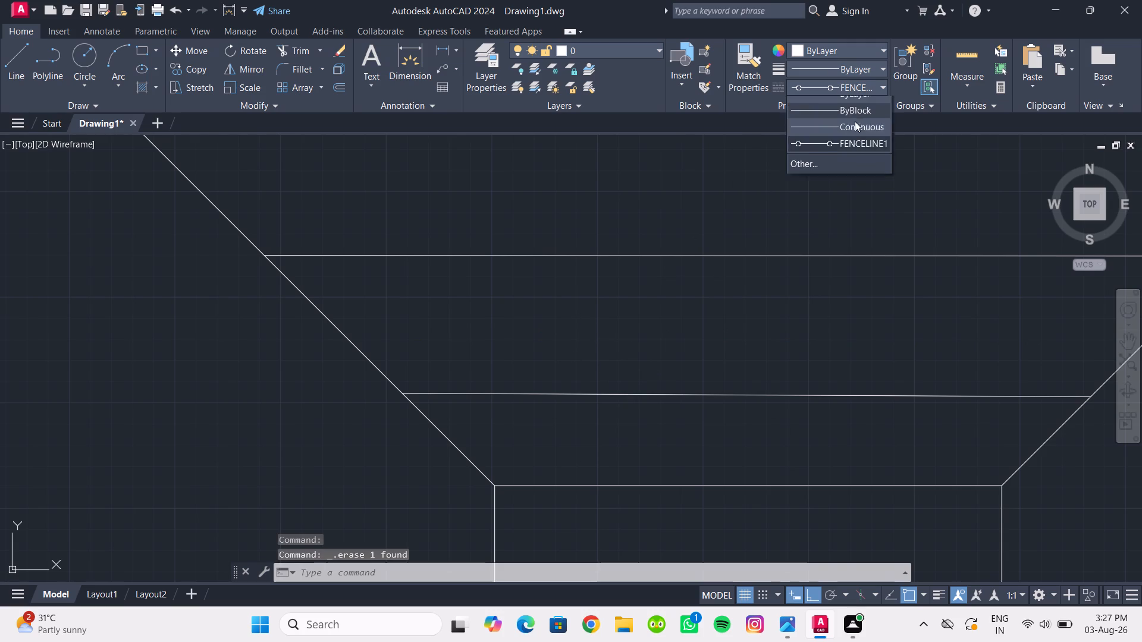
left_click(834, 110)
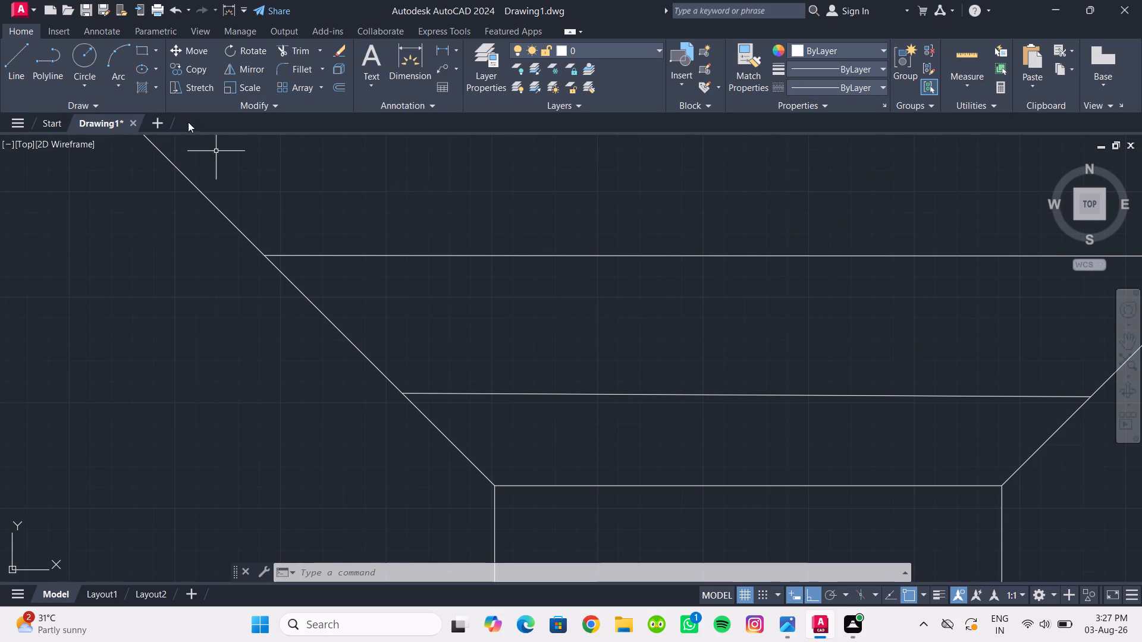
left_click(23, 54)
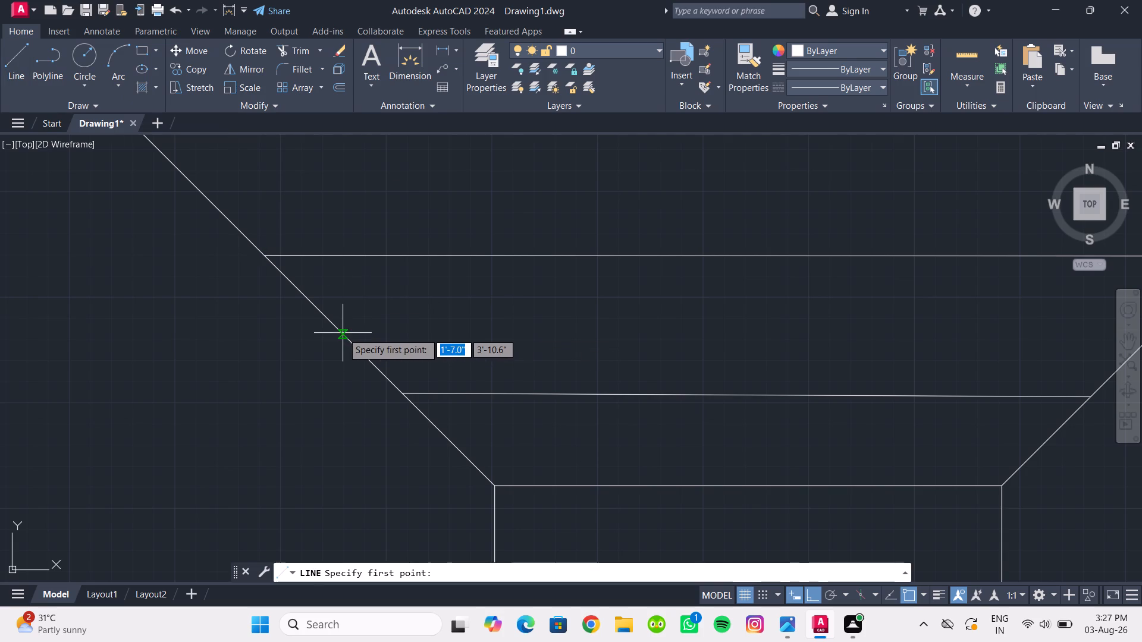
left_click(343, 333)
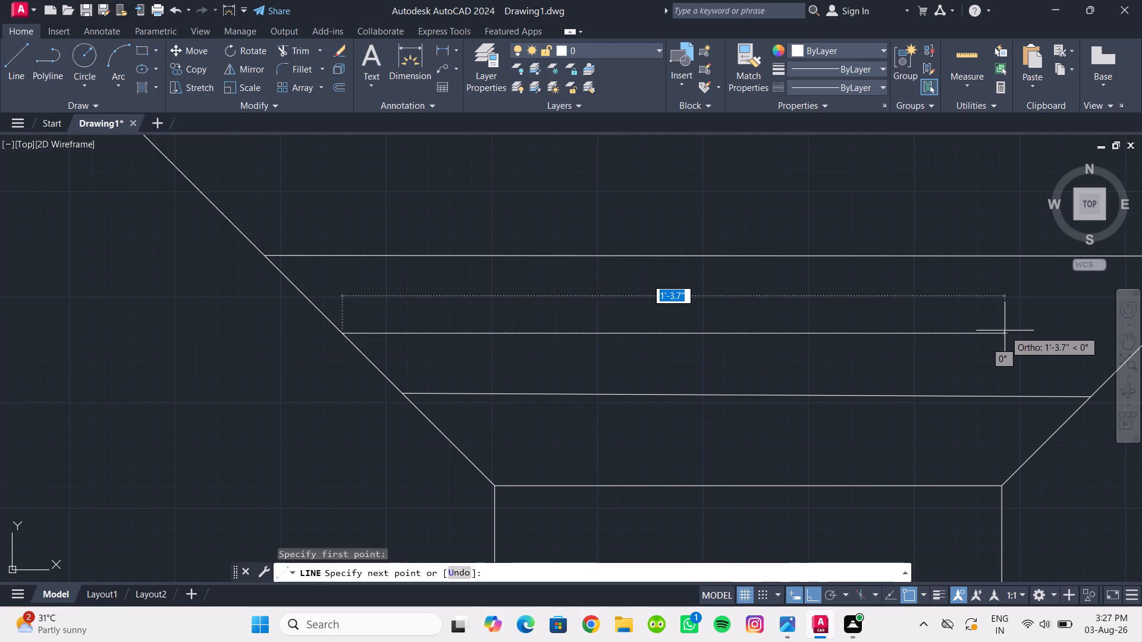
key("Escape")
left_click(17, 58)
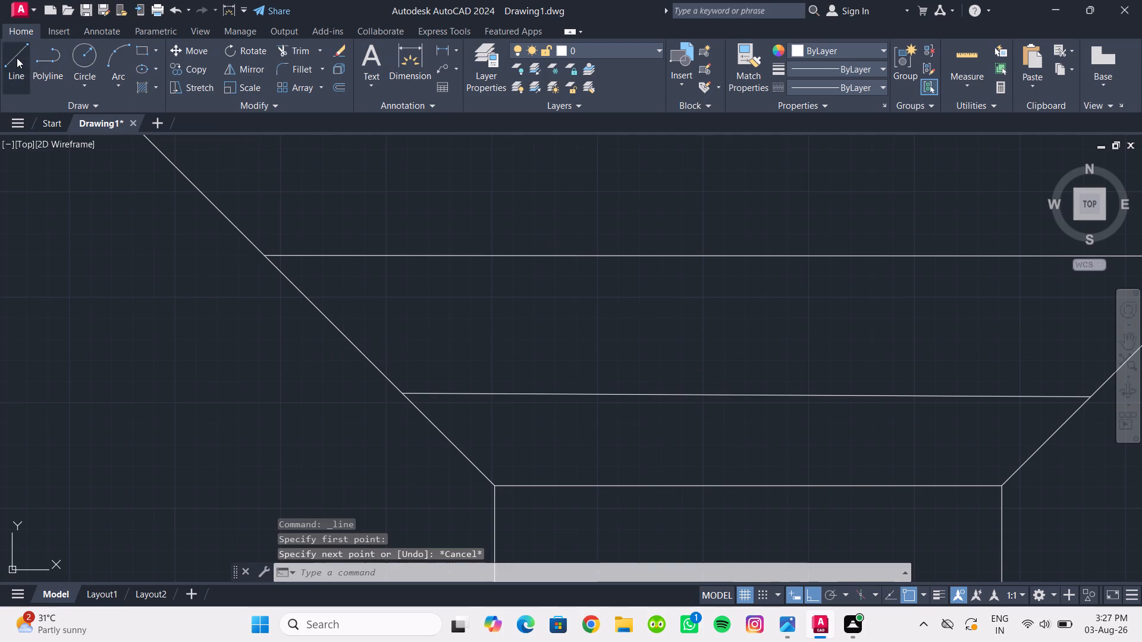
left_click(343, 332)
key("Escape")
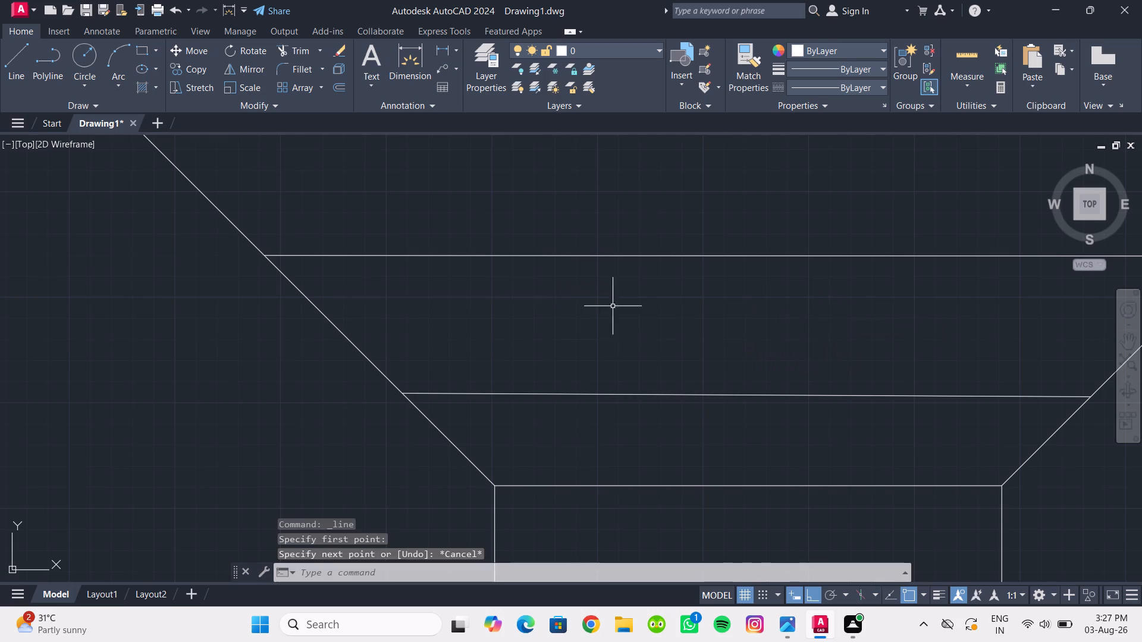
Draw a horizontal line between the flared top's two slanted sides, midway between the upper and lower inner lines.
left_click(9, 62)
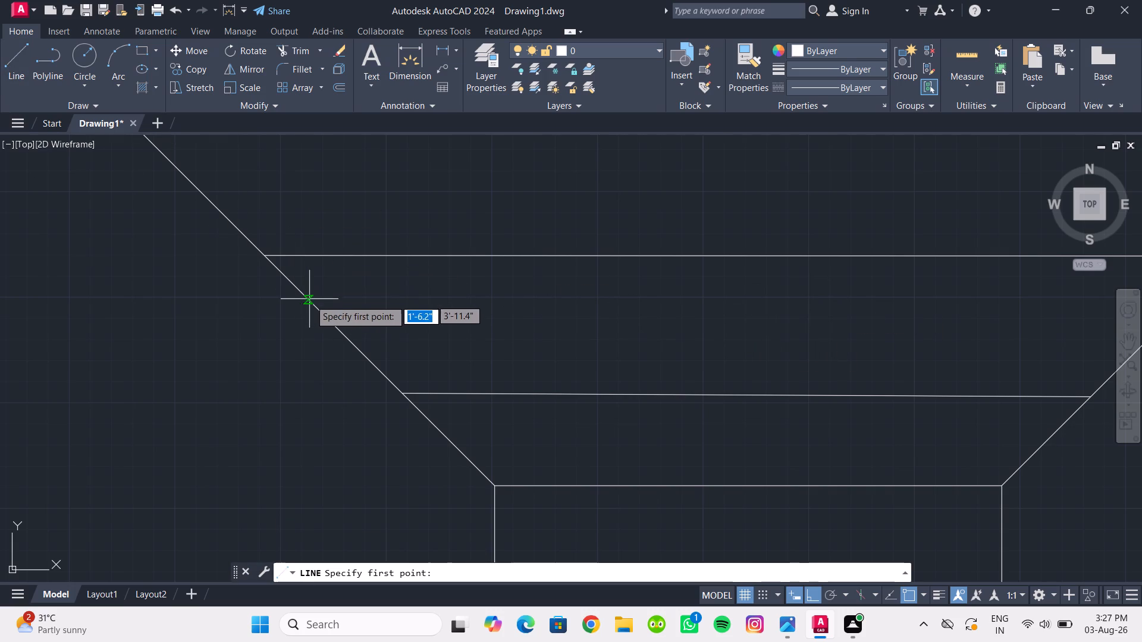
left_click(330, 328)
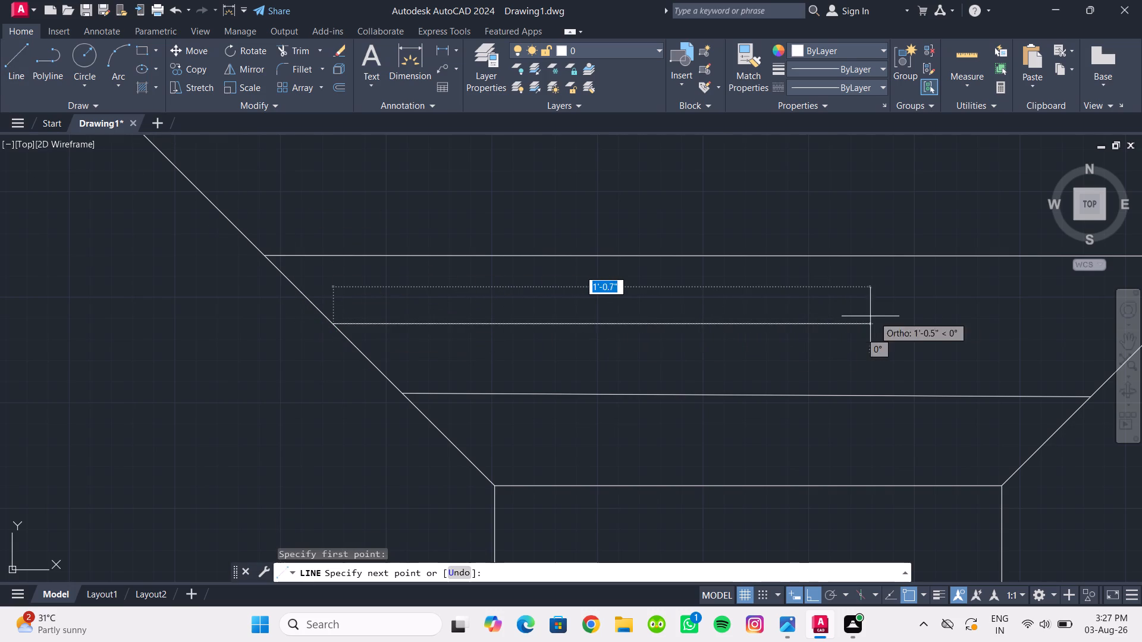
middle_click_drag(903, 316, 706, 300)
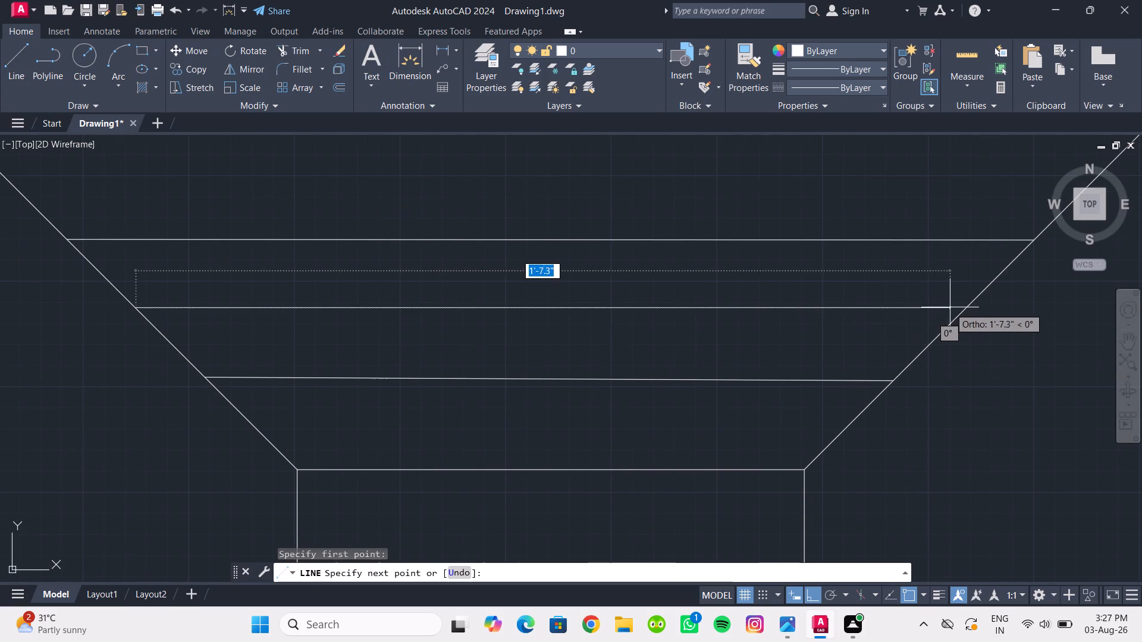
left_click(967, 307)
key("Escape")
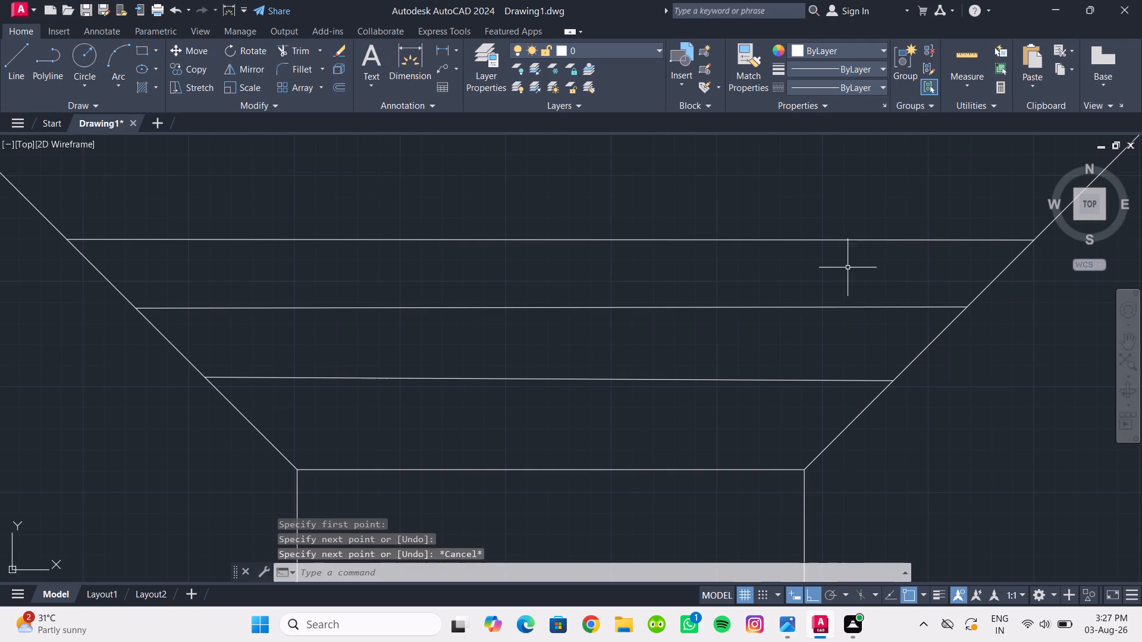
Draw a circle of about 0.1" radius centred on the left end of the flared top's middle line.
scroll(847, 267, "down", 1)
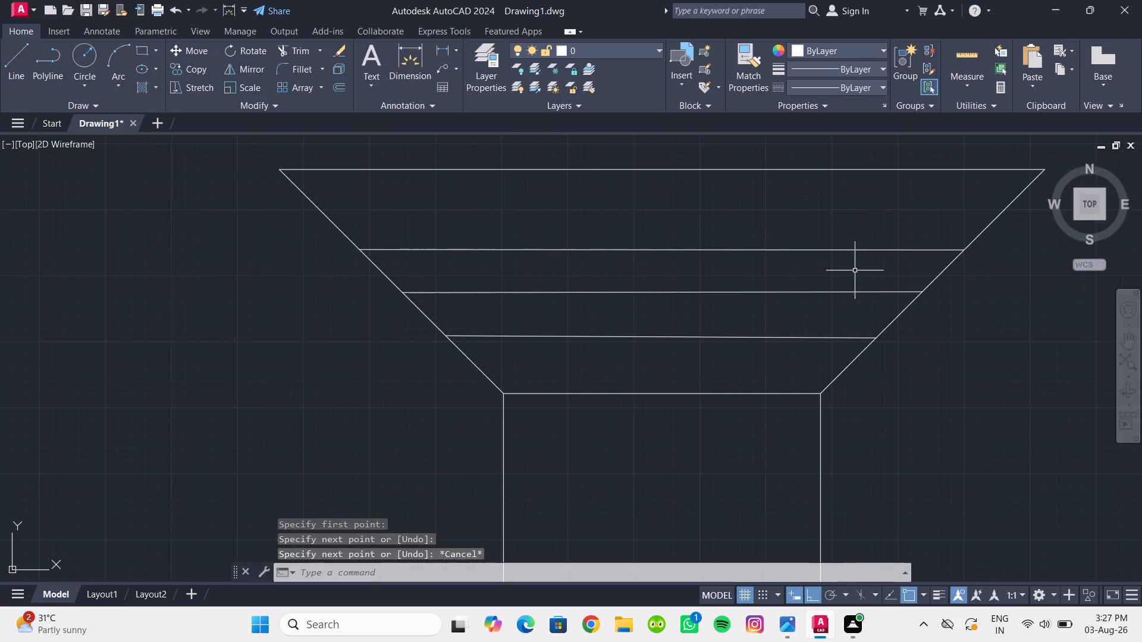
left_click(189, 69)
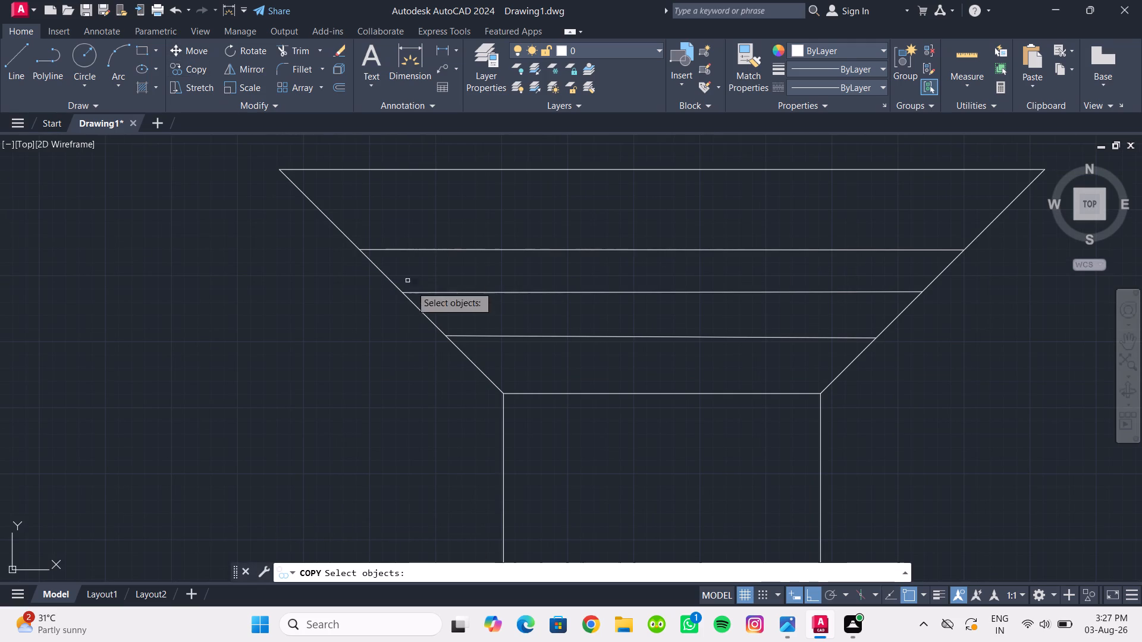
scroll(417, 297, "up", 2)
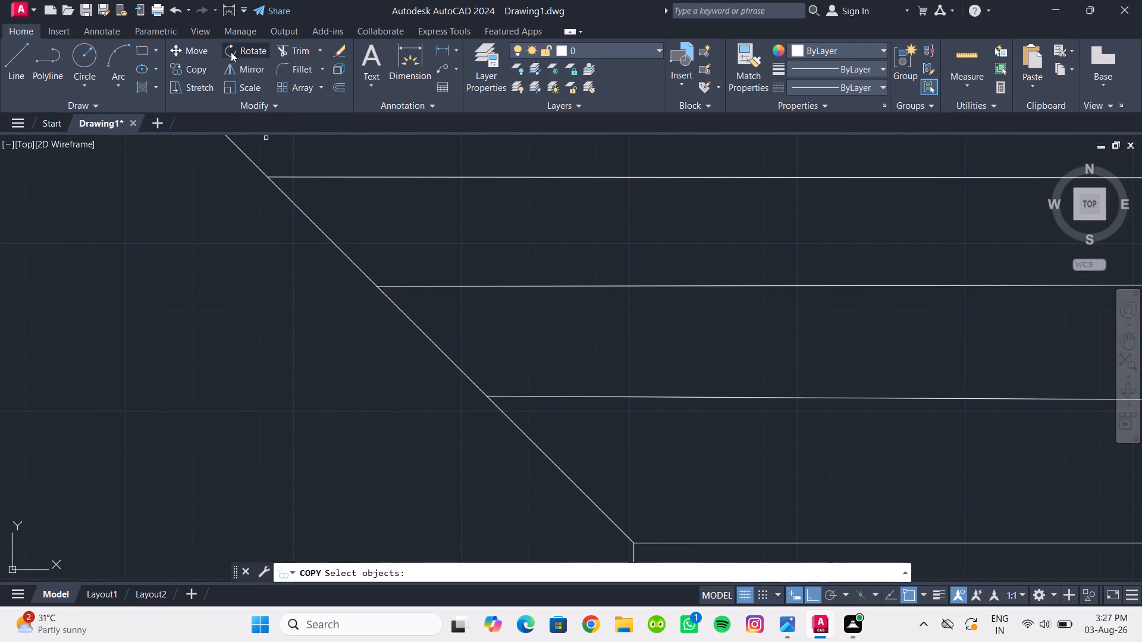
left_click(88, 58)
scroll(398, 288, "up", 3)
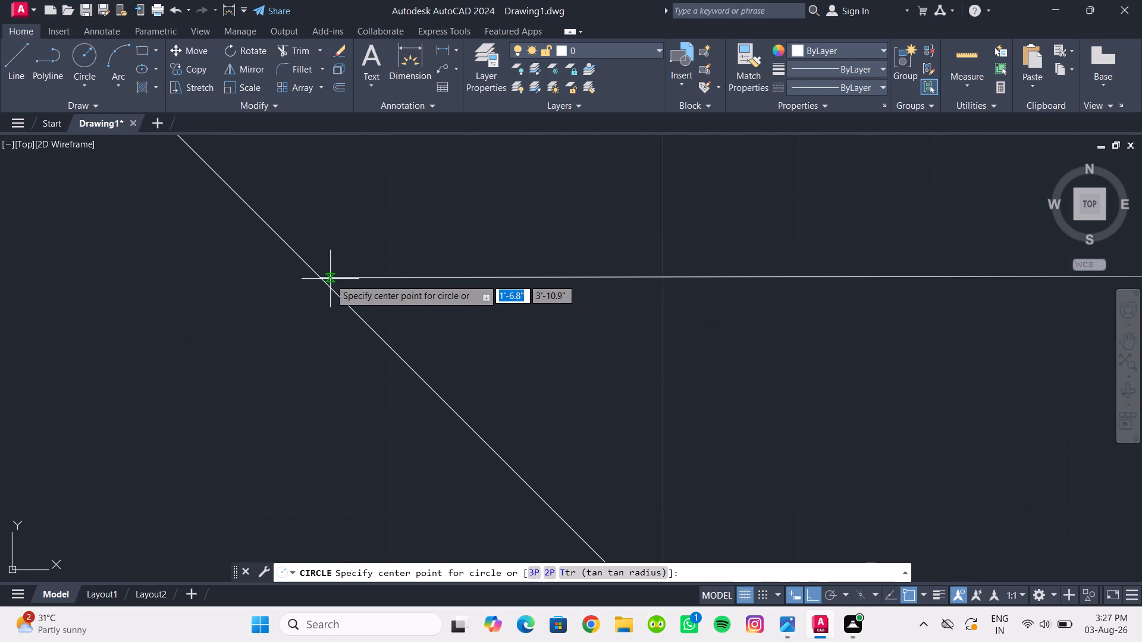
left_click(324, 279)
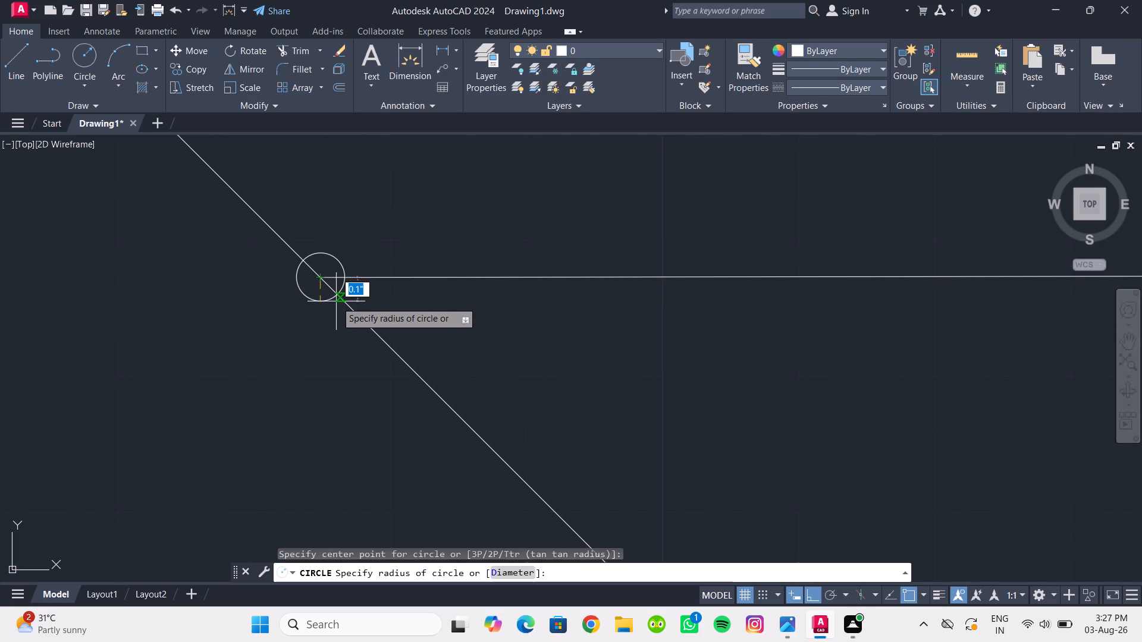
left_click(336, 301)
key("Escape")
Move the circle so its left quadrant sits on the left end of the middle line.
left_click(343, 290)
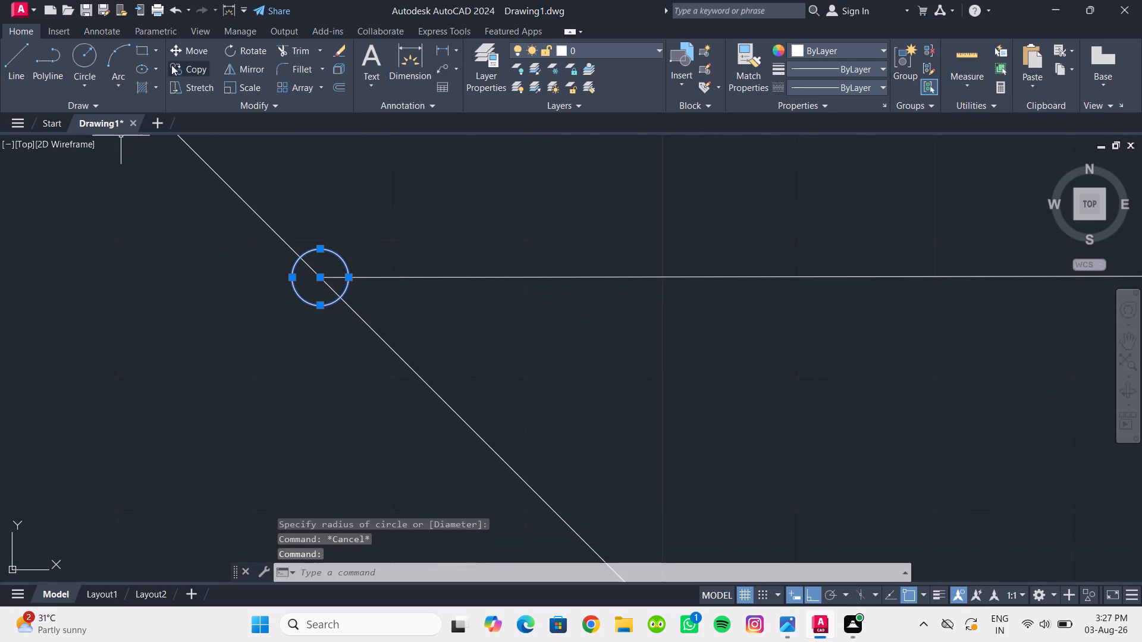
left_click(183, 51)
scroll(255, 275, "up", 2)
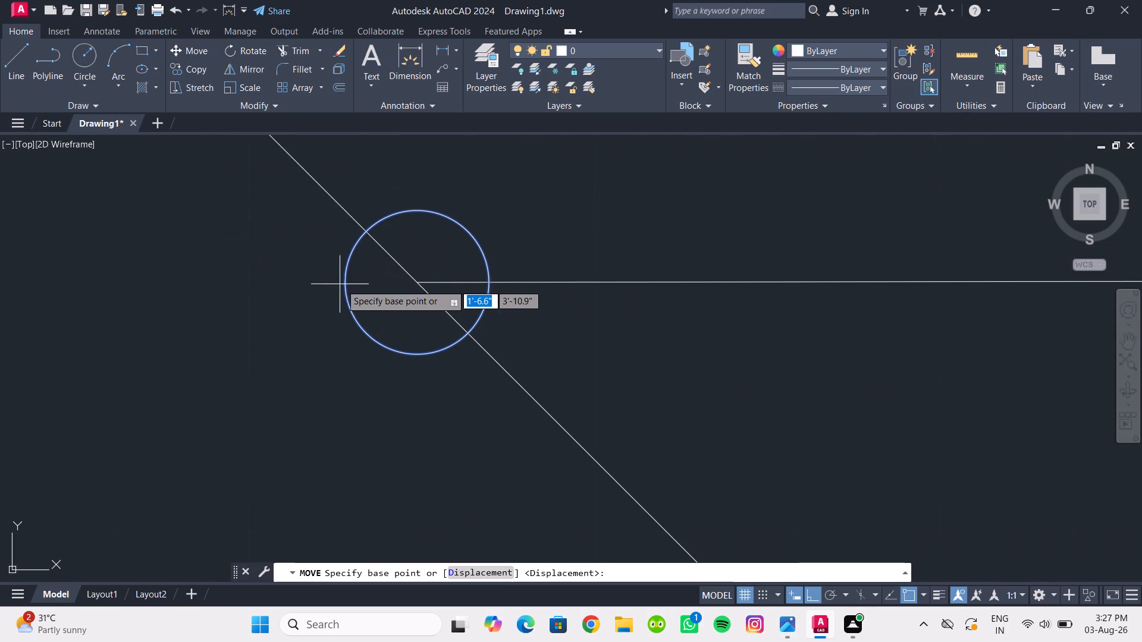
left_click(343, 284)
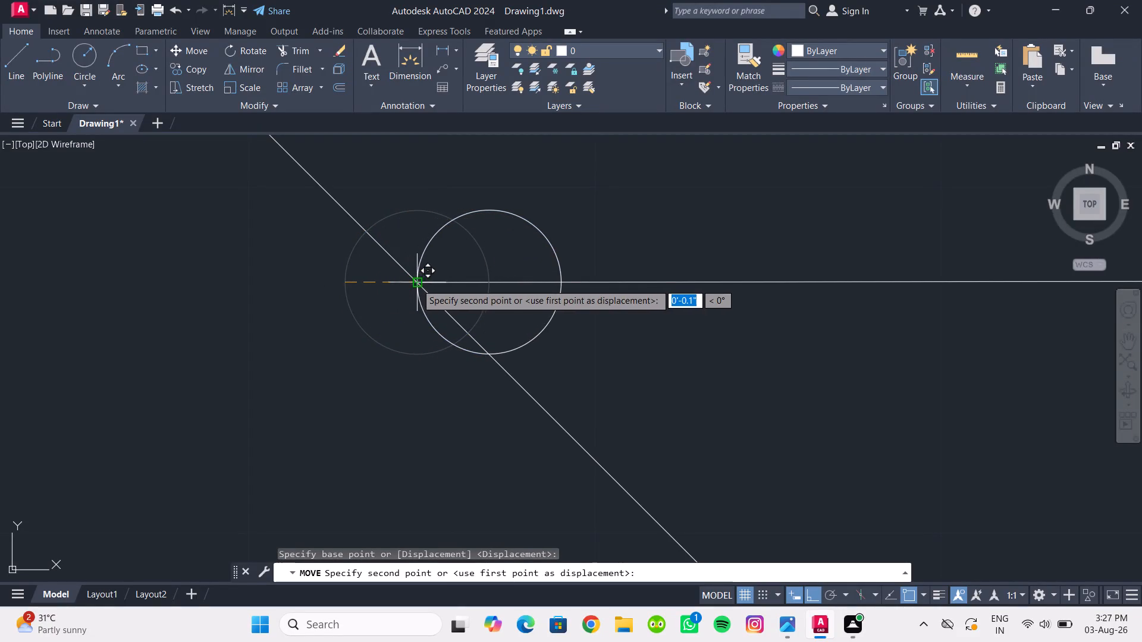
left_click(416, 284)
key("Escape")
Enlarge the circle at the middle line's left end to a radius of about 0.2" by stretching its lower quadrant.
scroll(372, 350, "down", 3)
scroll(428, 358, "down", 3)
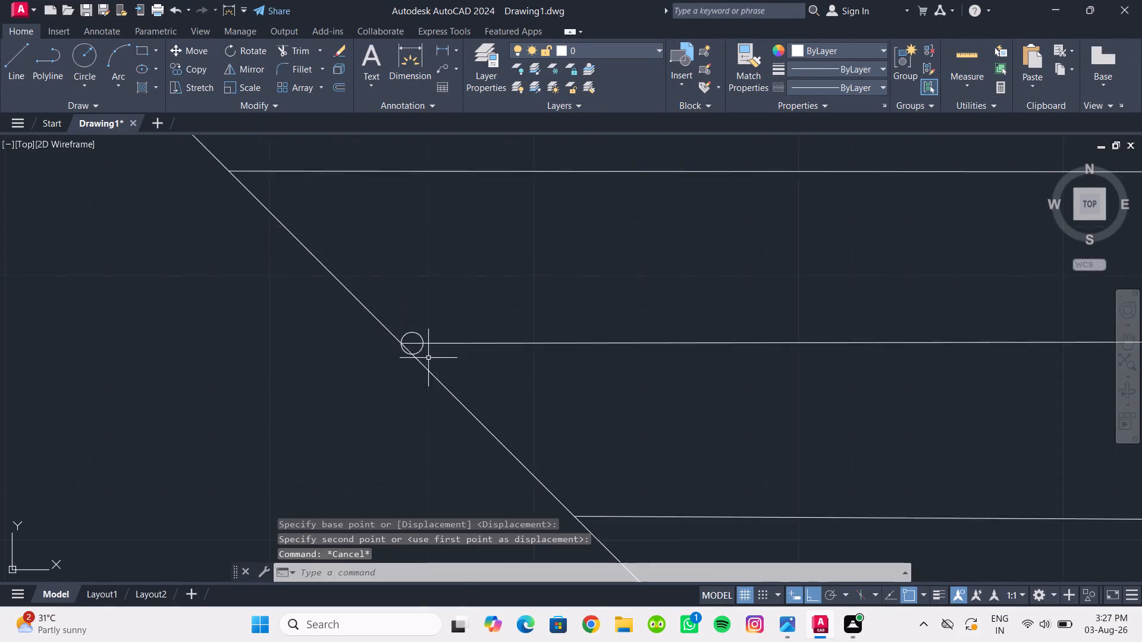
scroll(428, 363, "down", 3)
scroll(427, 362, "up", 7)
middle_click_drag(423, 427, 416, 360)
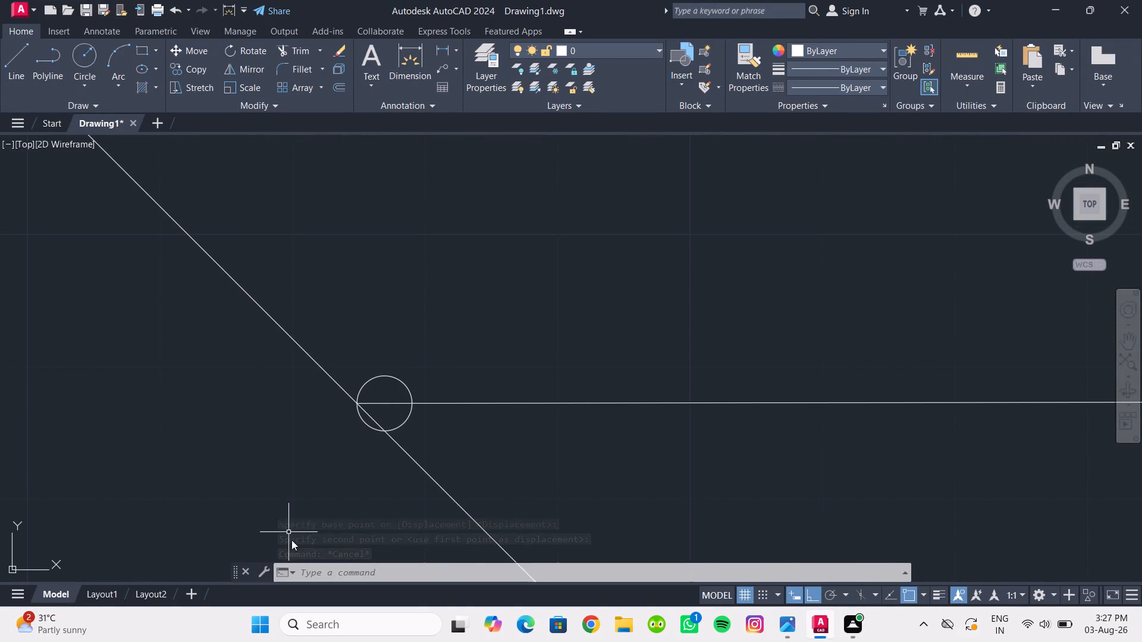
scroll(298, 548, "up", 1)
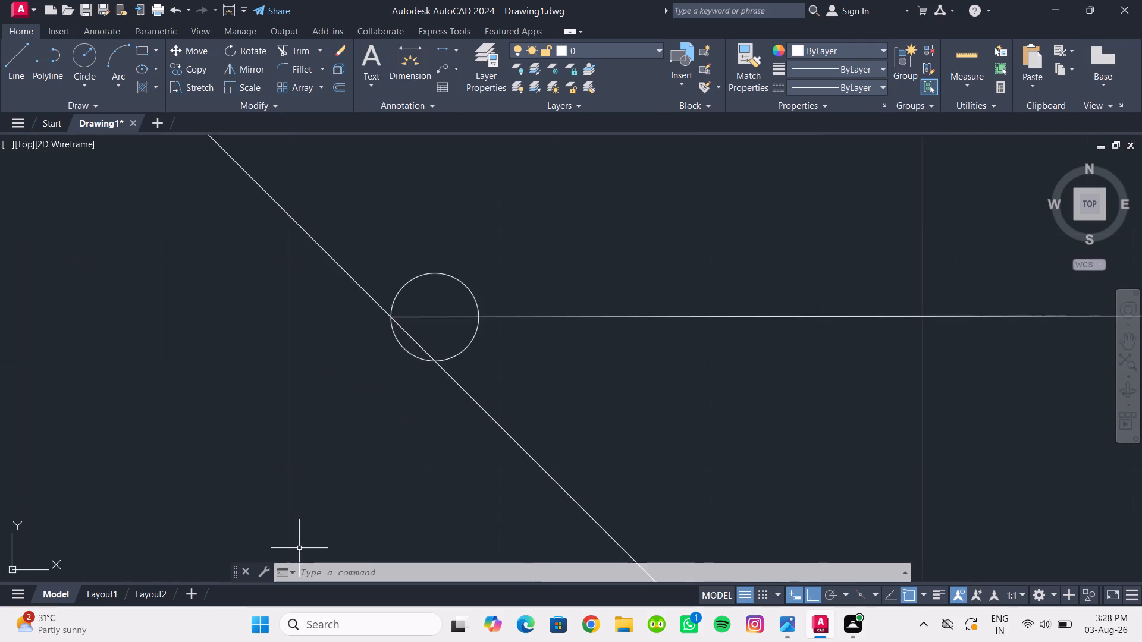
scroll(316, 524, "up", 1)
middle_click_drag(413, 383, 248, 484)
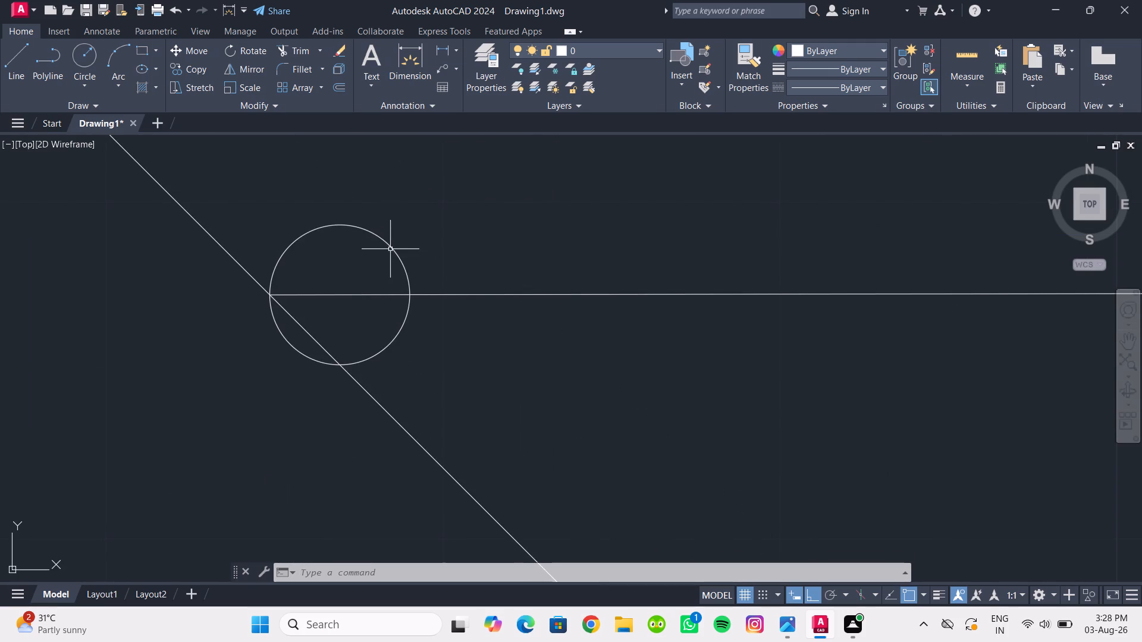
left_click(390, 249)
left_click_drag(340, 365, 343, 417)
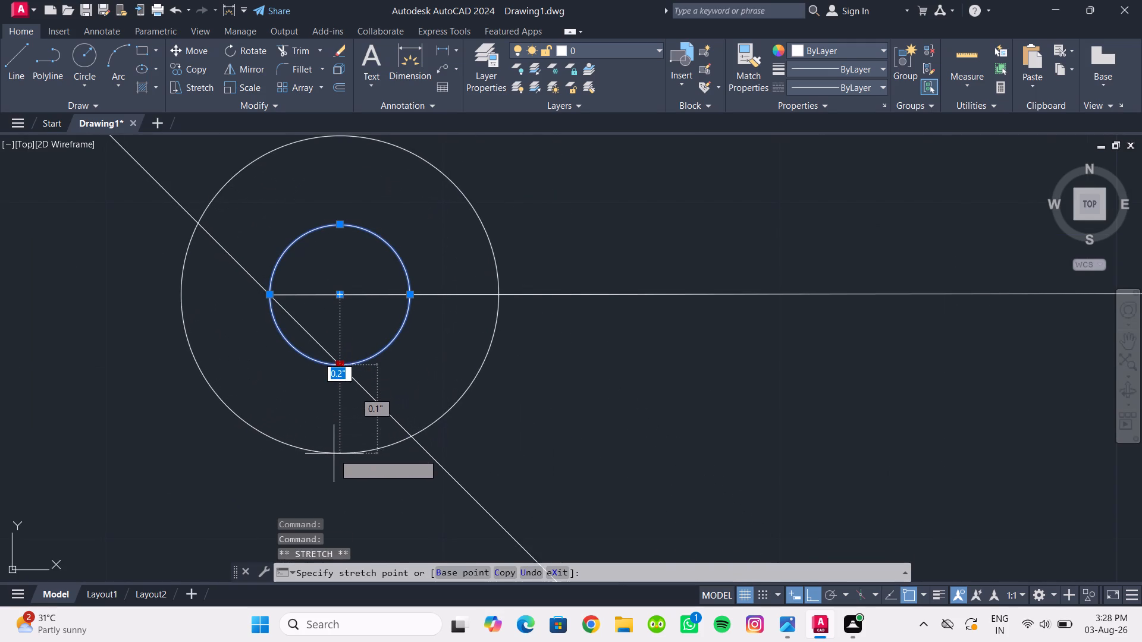
left_click(334, 454)
scroll(354, 457, "down", 6)
middle_click_drag(343, 457, 275, 368)
scroll(274, 366, "up", 2)
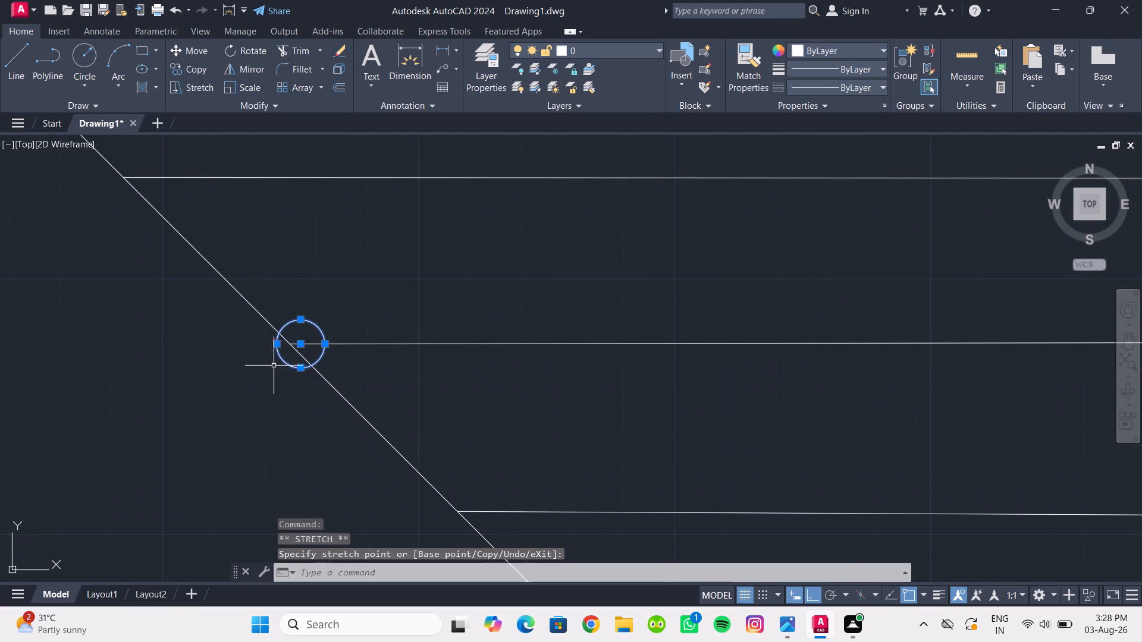
left_click(259, 372)
key("Escape")
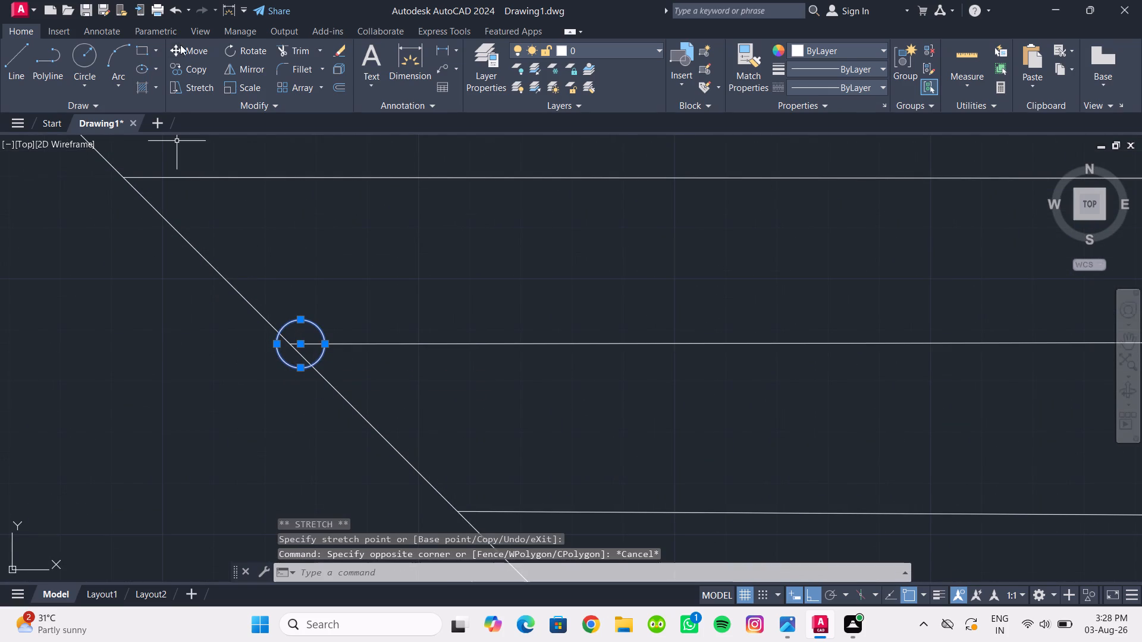
Move the enlarged circle so its left quadrant meets the left end of the middle line.
left_click(187, 53)
scroll(271, 350, "up", 1)
left_click(281, 341)
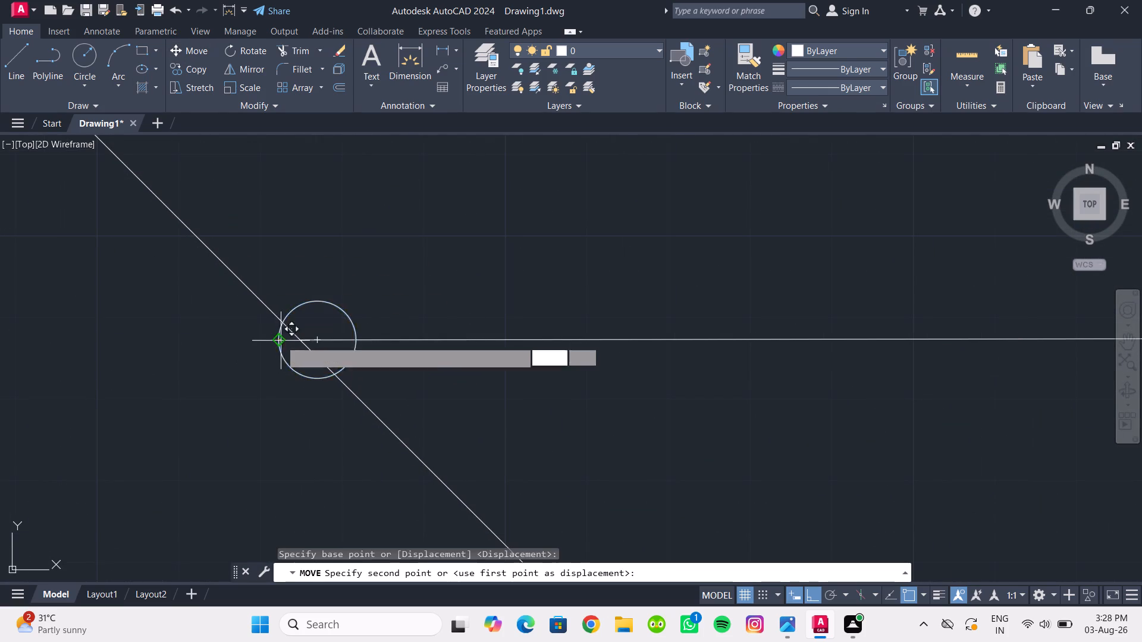
left_click(303, 341)
key("Escape")
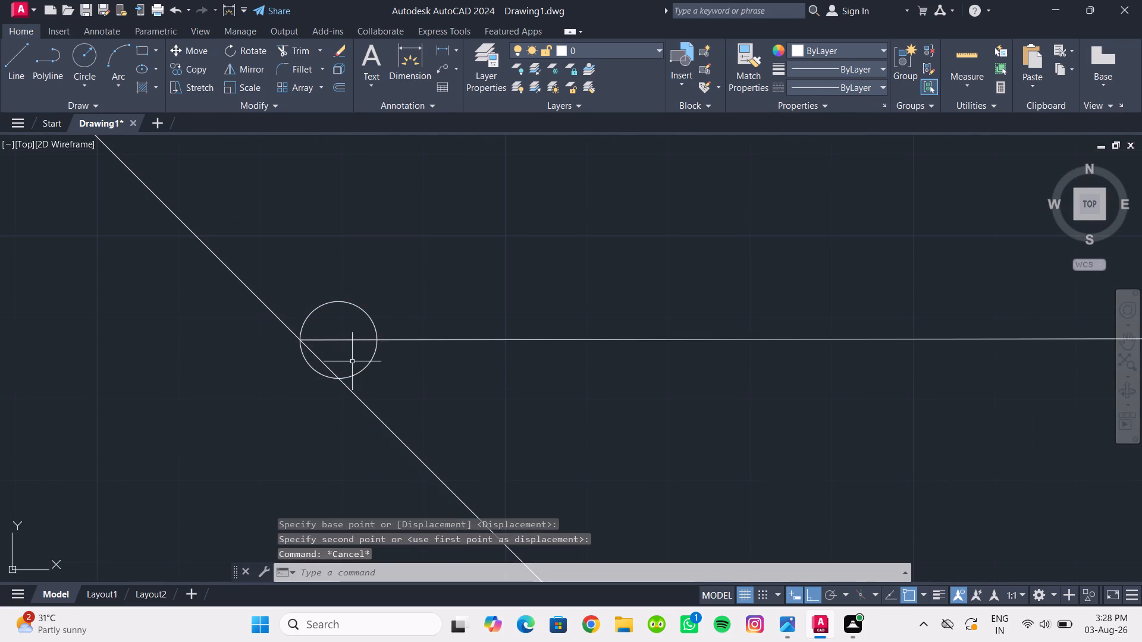
Create a path array of the circle along the flared top's middle line.
scroll(349, 364, "down", 1)
middle_click_drag(344, 363, 234, 363)
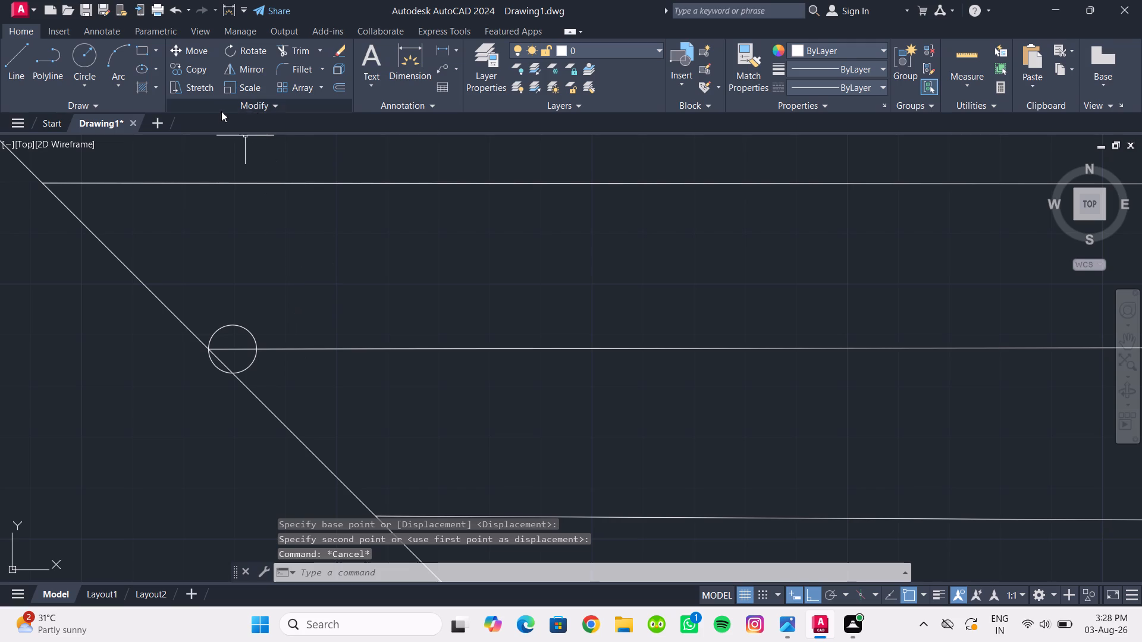
left_click(318, 92)
left_click(316, 142)
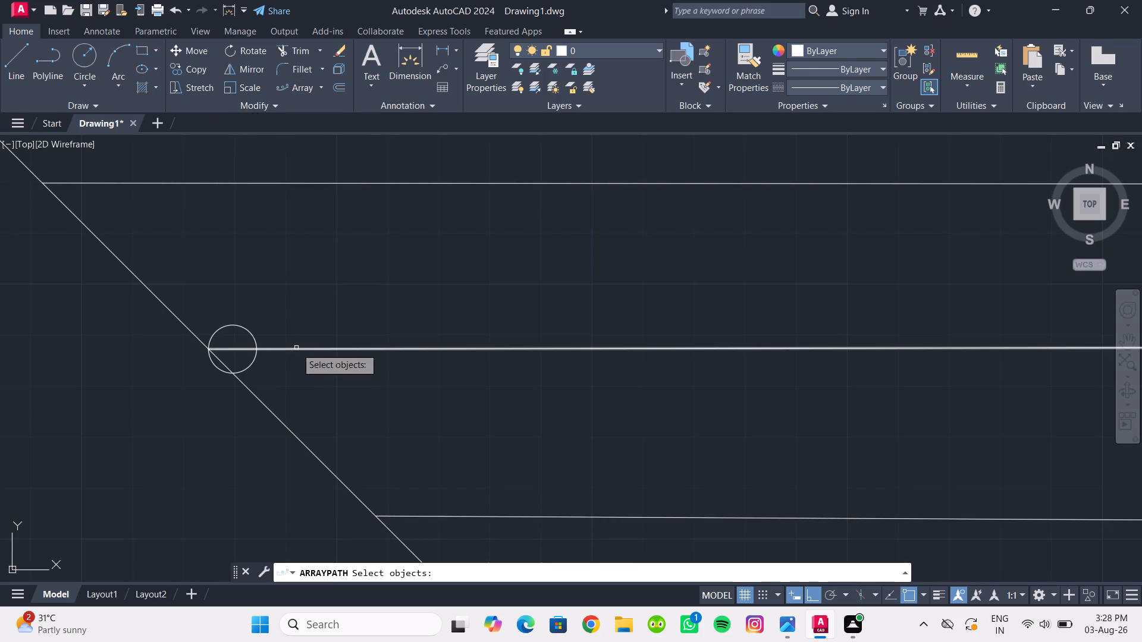
left_click(252, 332)
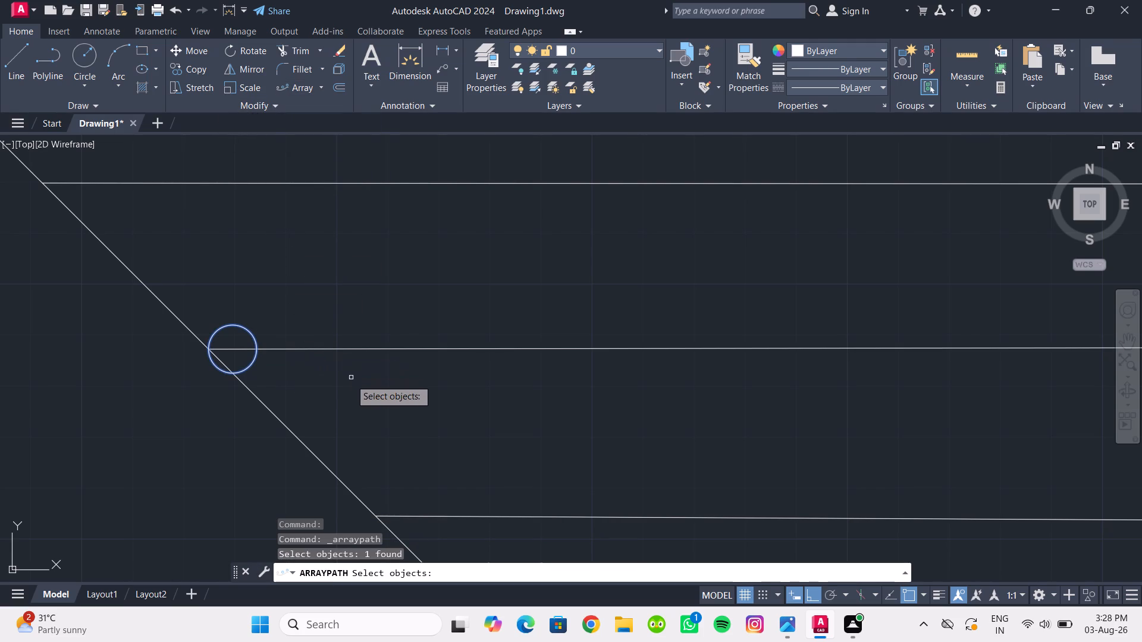
key("Return")
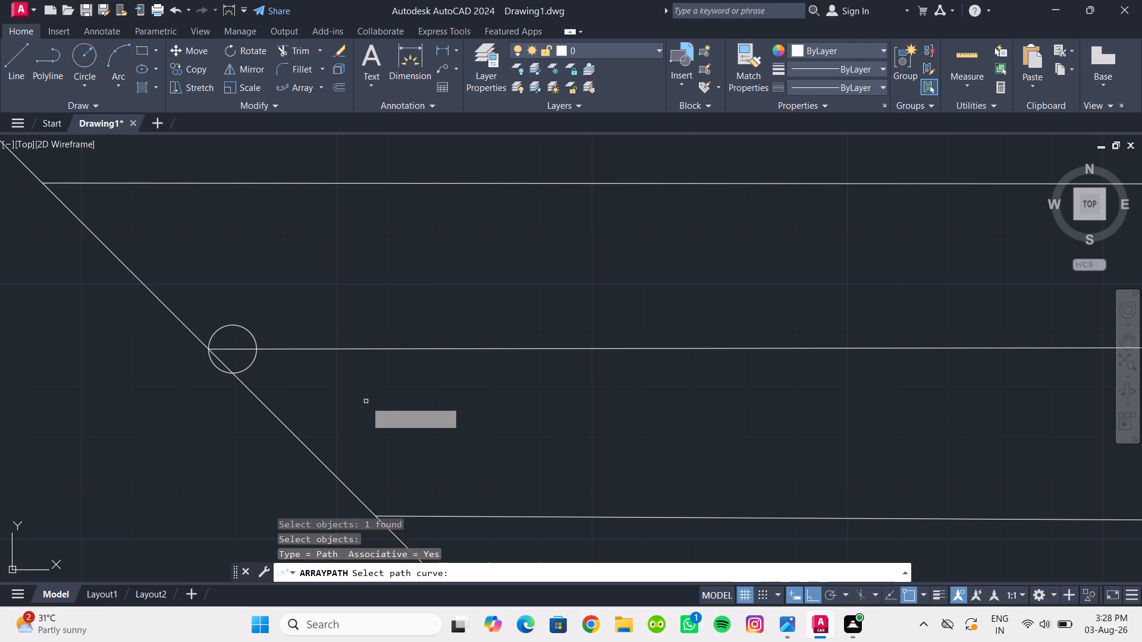
left_click(315, 348)
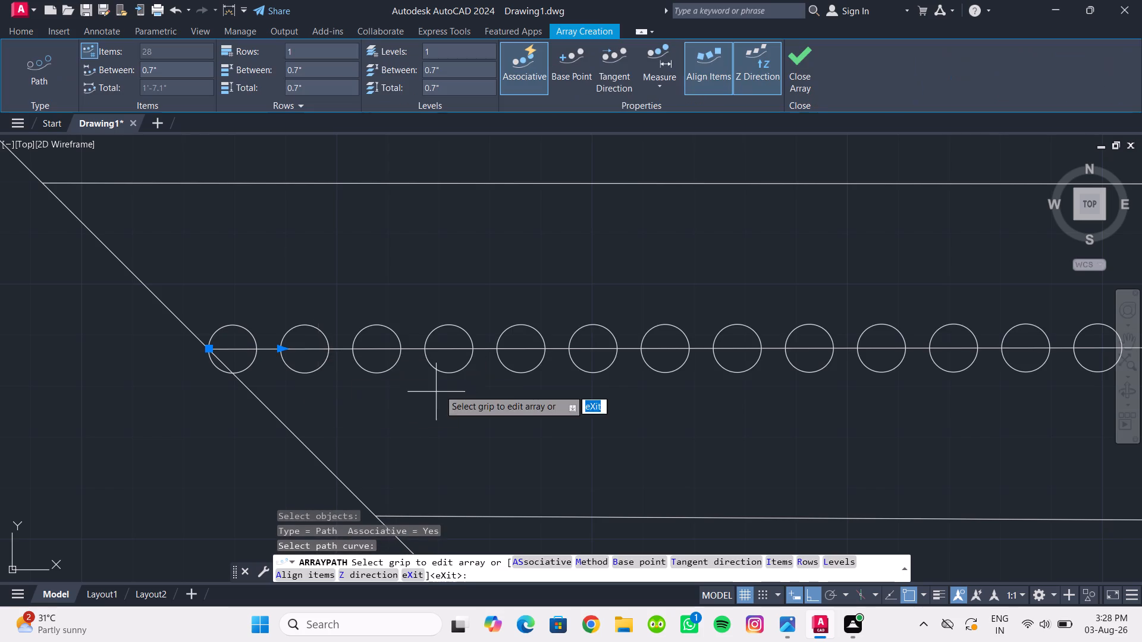
scroll(456, 386, "down", 3)
middle_click_drag(521, 405, 409, 386)
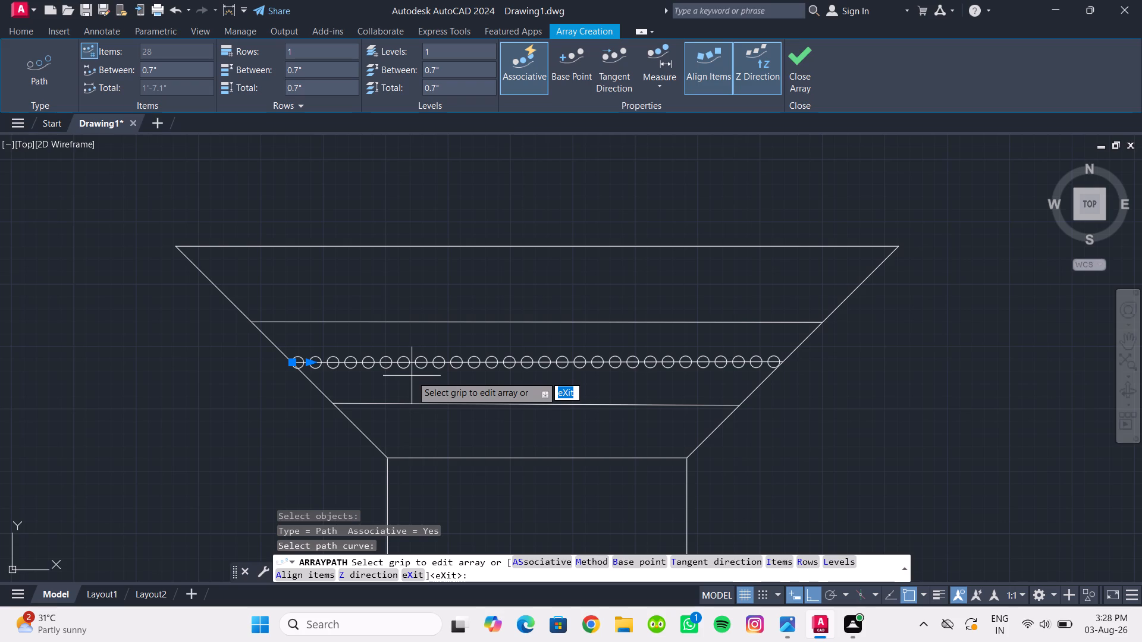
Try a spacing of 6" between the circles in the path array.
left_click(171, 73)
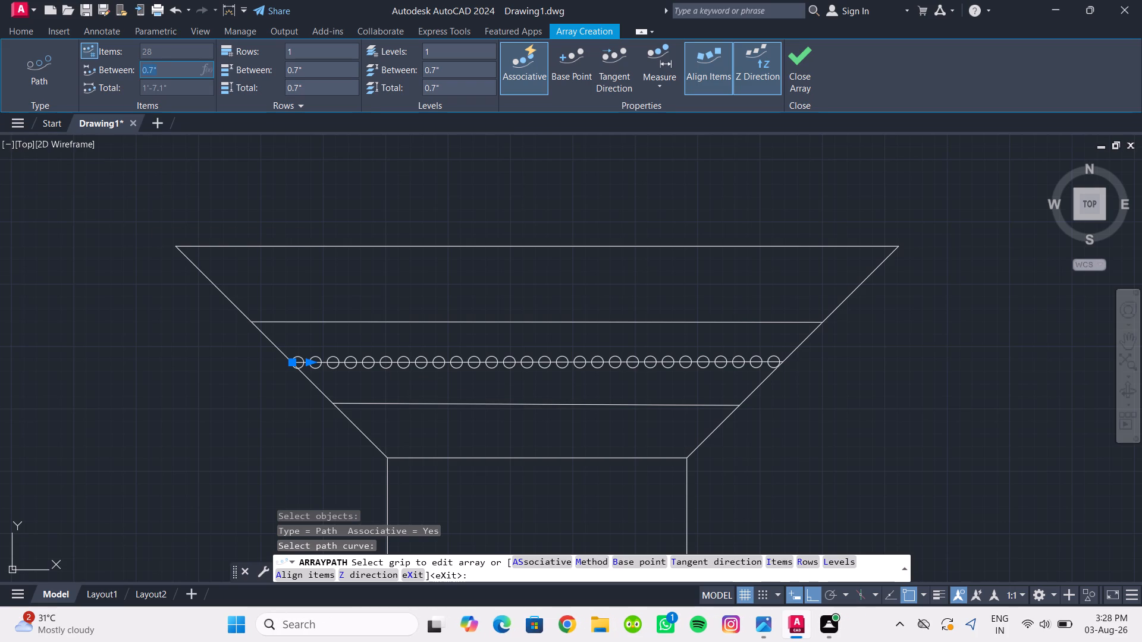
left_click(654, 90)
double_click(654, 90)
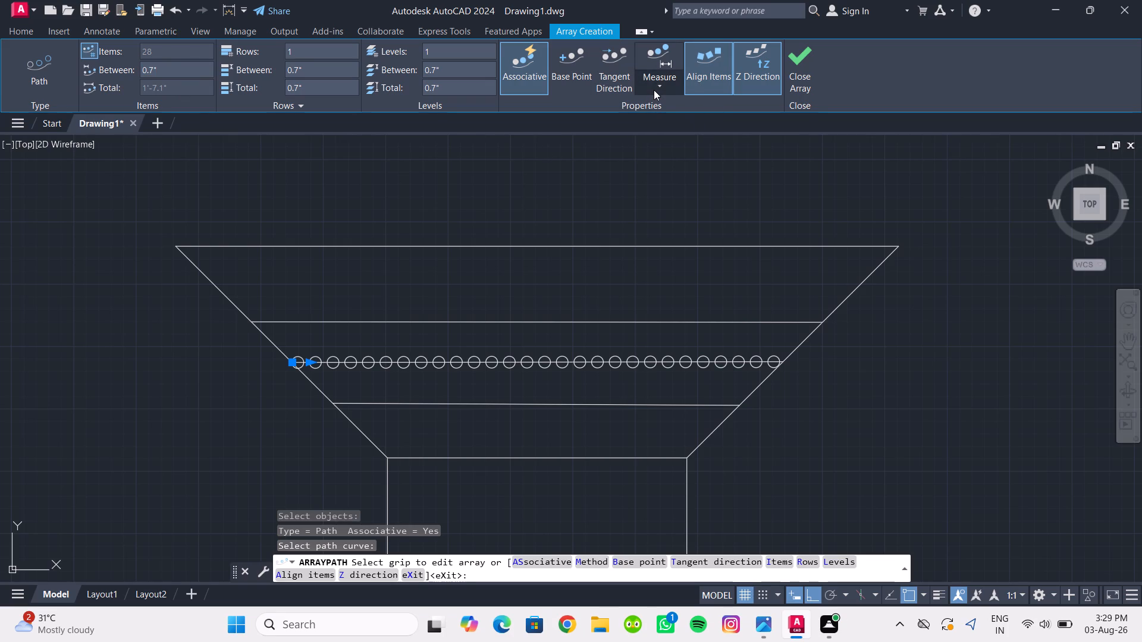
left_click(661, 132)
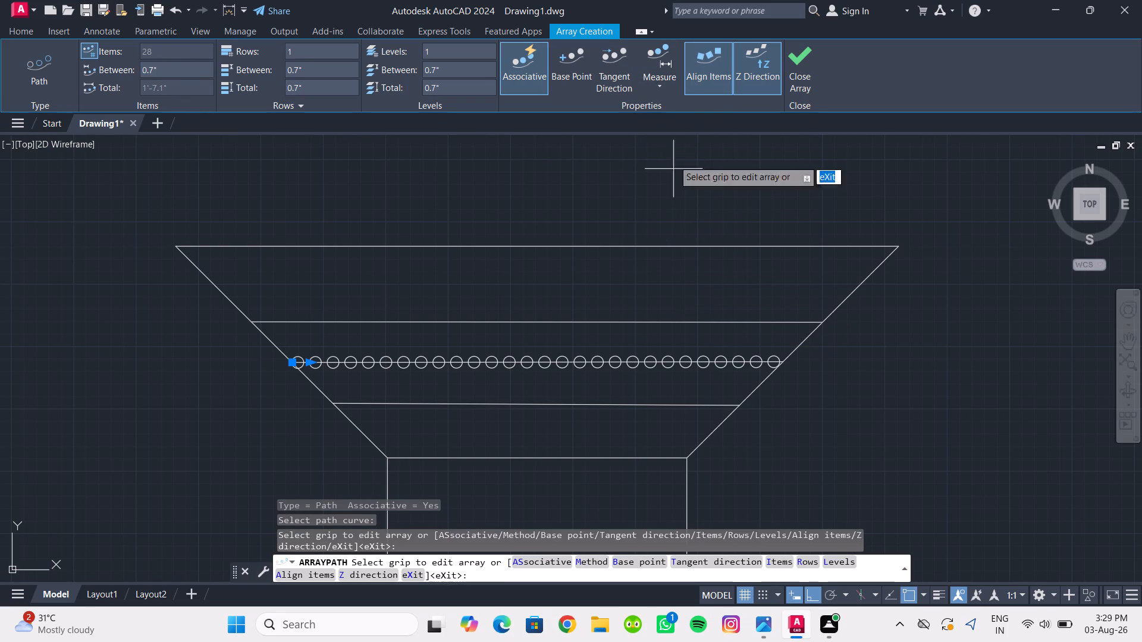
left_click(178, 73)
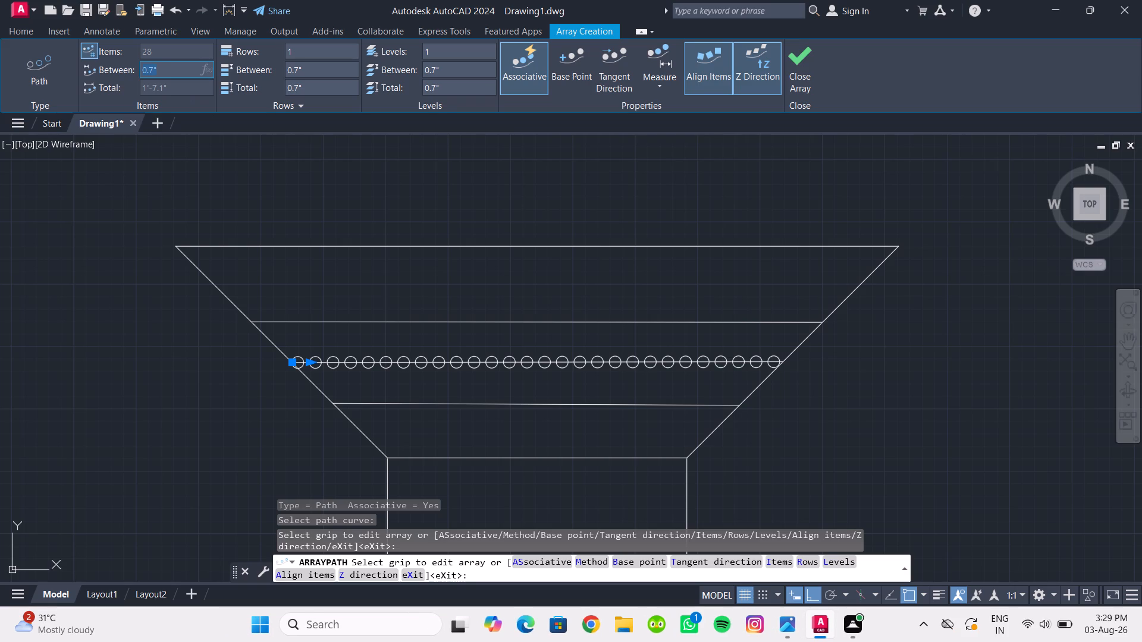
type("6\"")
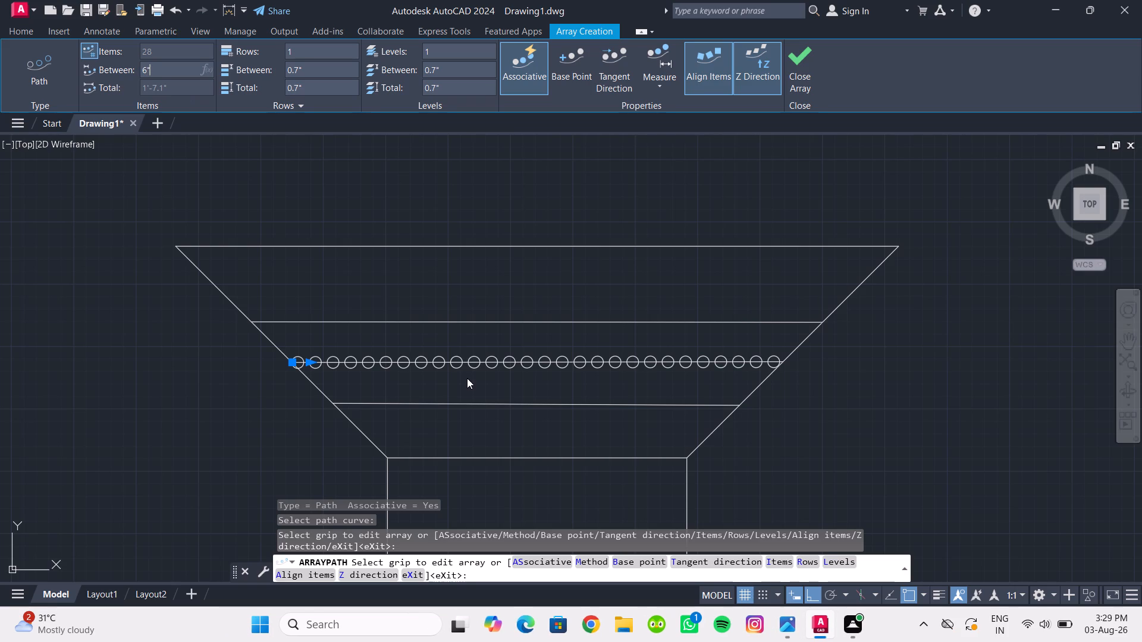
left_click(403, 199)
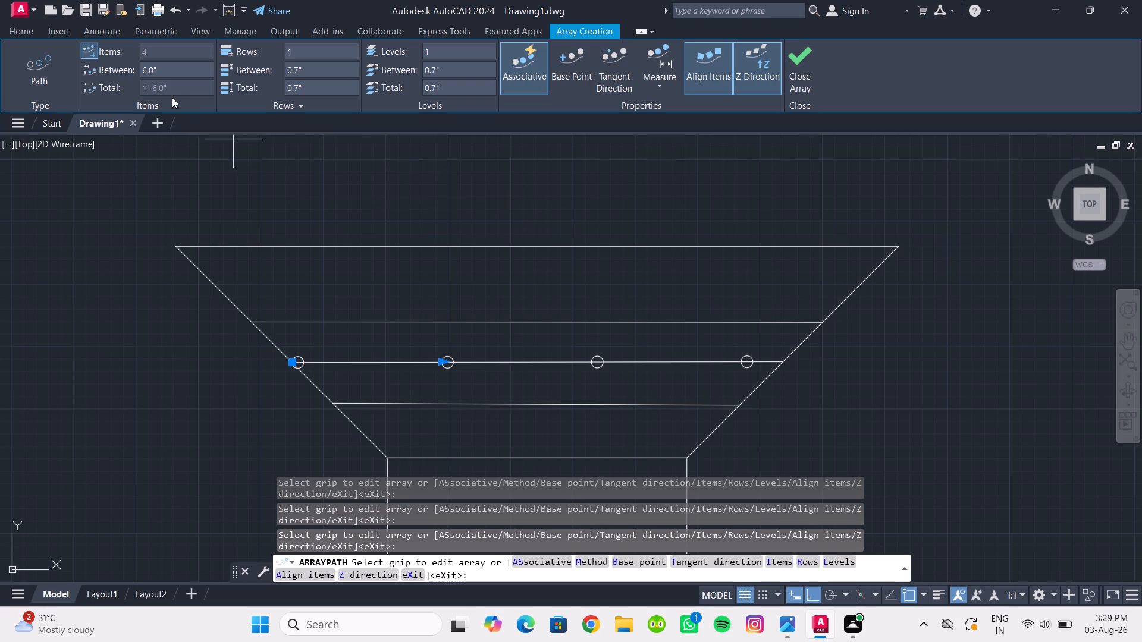
Set the spacing between the arrayed circles to 0.5" and finish the path array as non-associative.
left_click(175, 70)
type("0.")
key("Return")
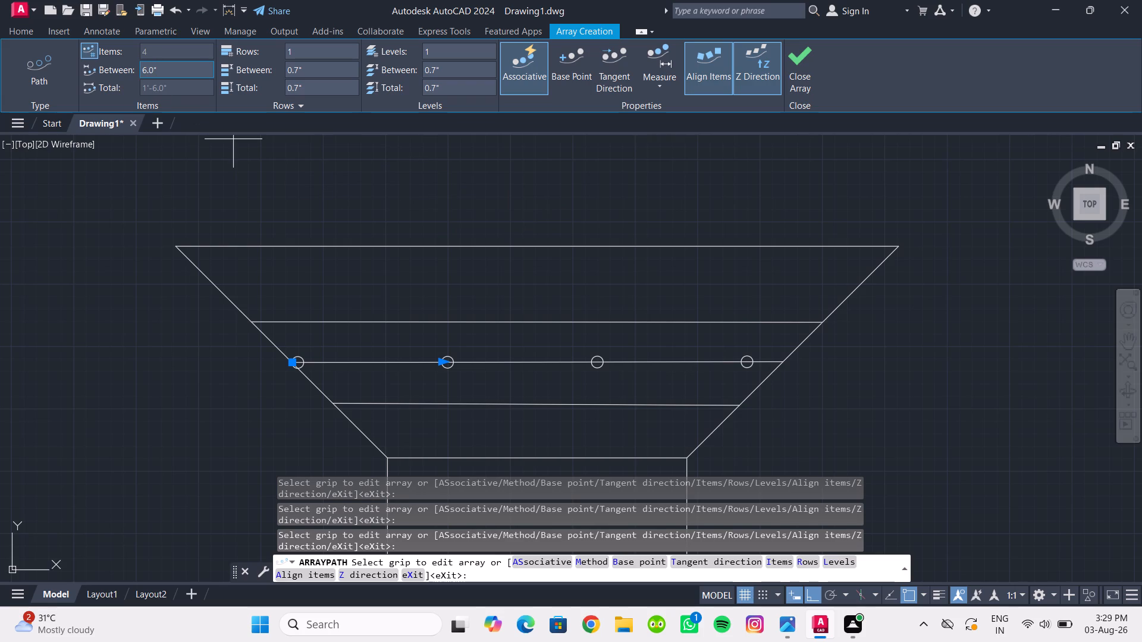
left_click(175, 71)
type("0.5\"")
left_click(379, 199)
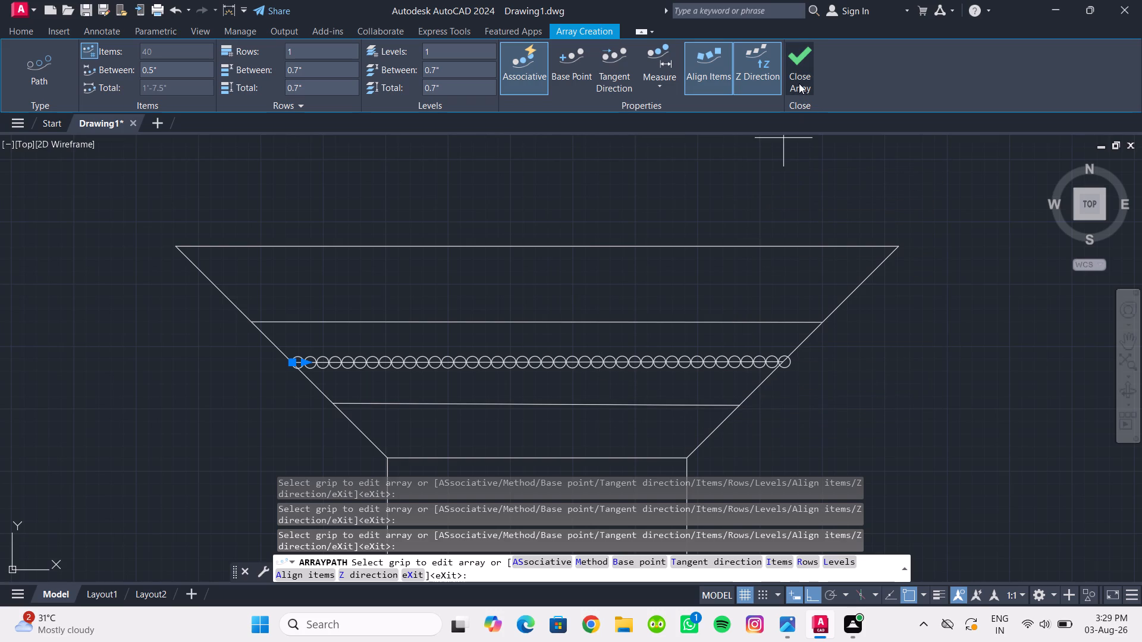
left_click(539, 87)
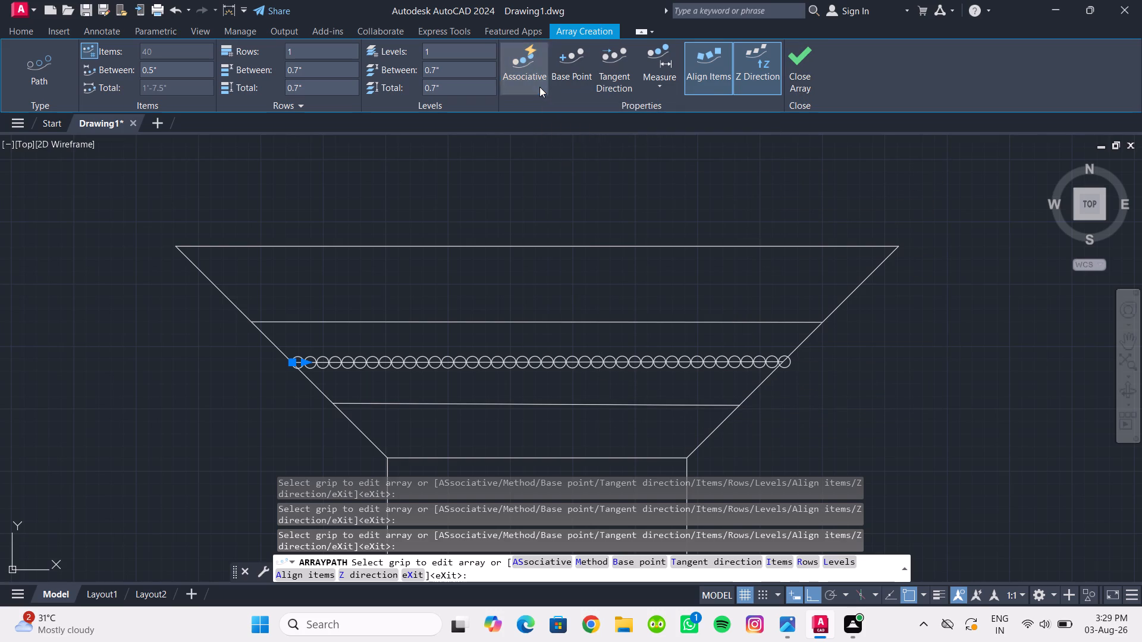
left_click(792, 78)
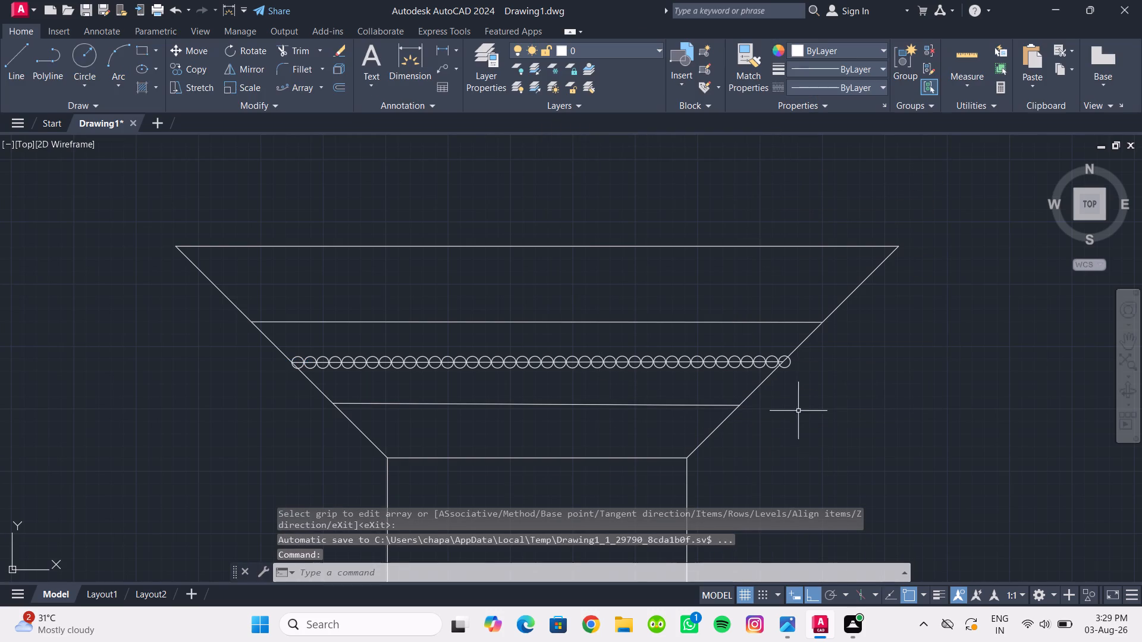
Delete the middle line running through the row of circles.
scroll(788, 379, "up", 4)
scroll(698, 294, "up", 1)
left_click(695, 284)
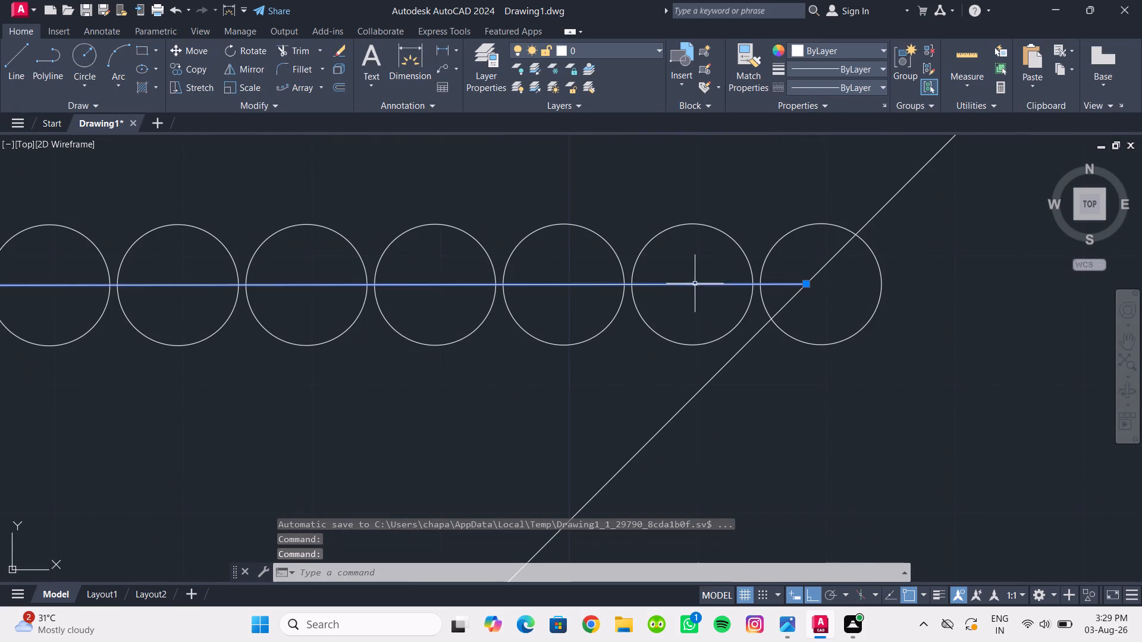
key("Delete")
Trim the part of the row's last circle that extends beyond the flared top's right slanted edge.
scroll(990, 405, "down", 6)
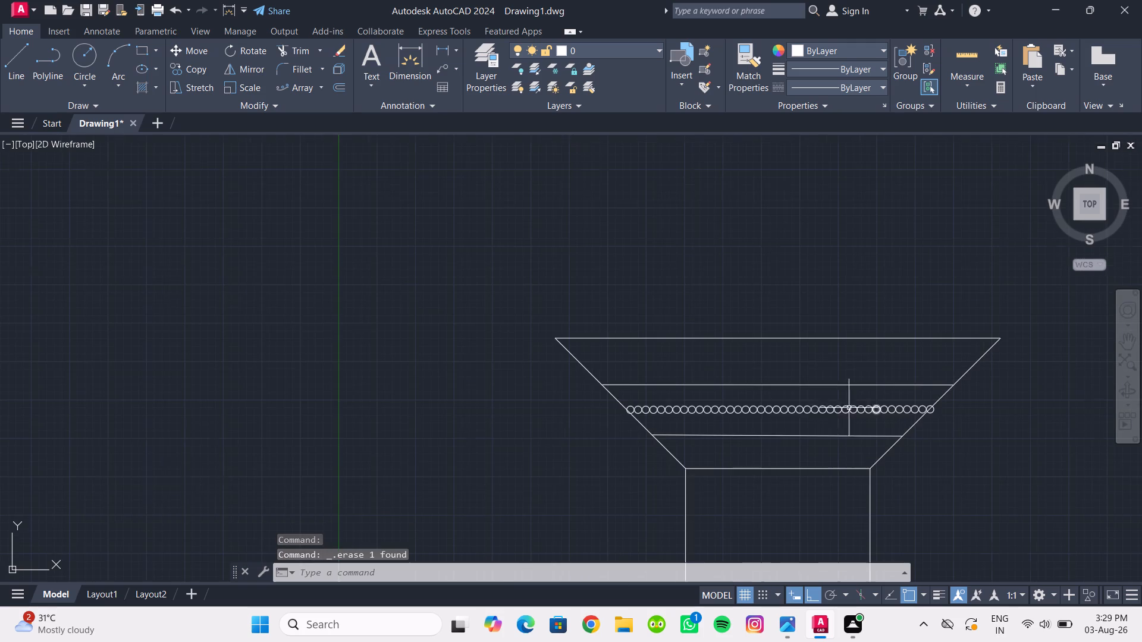
middle_click_drag(824, 415, 699, 375)
scroll(815, 374, "up", 5)
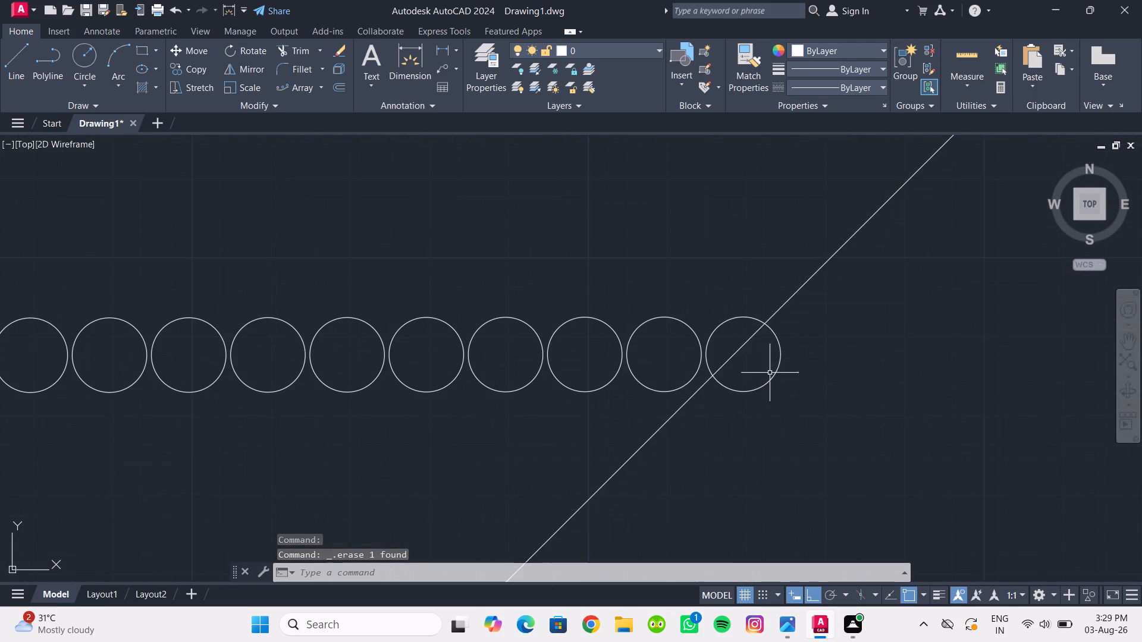
type("TR")
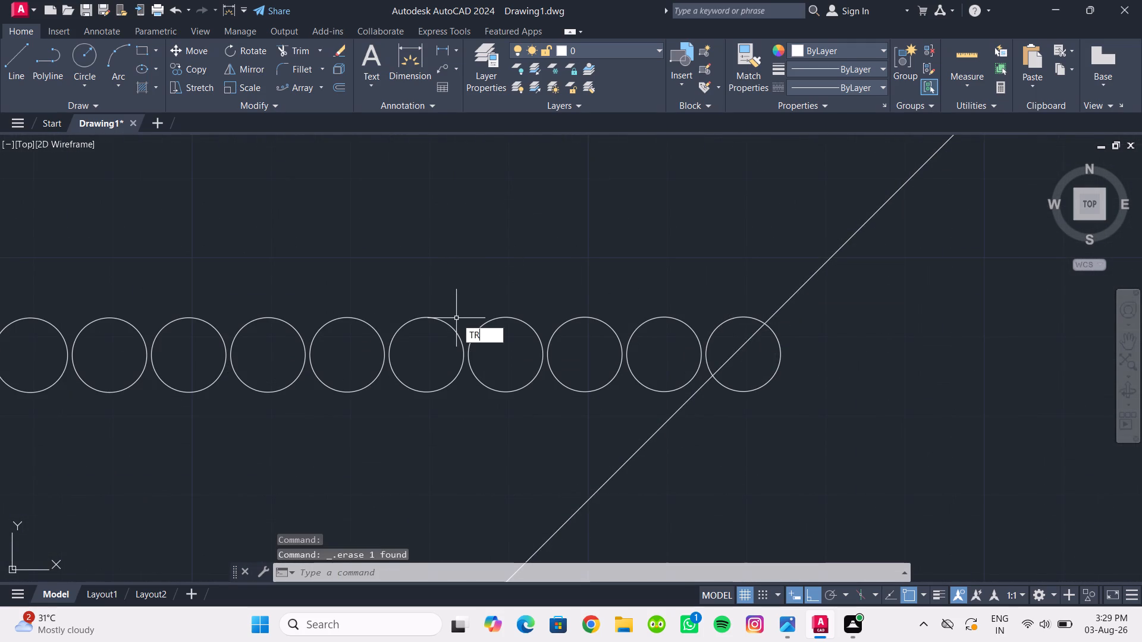
key("Return")
left_click(736, 394)
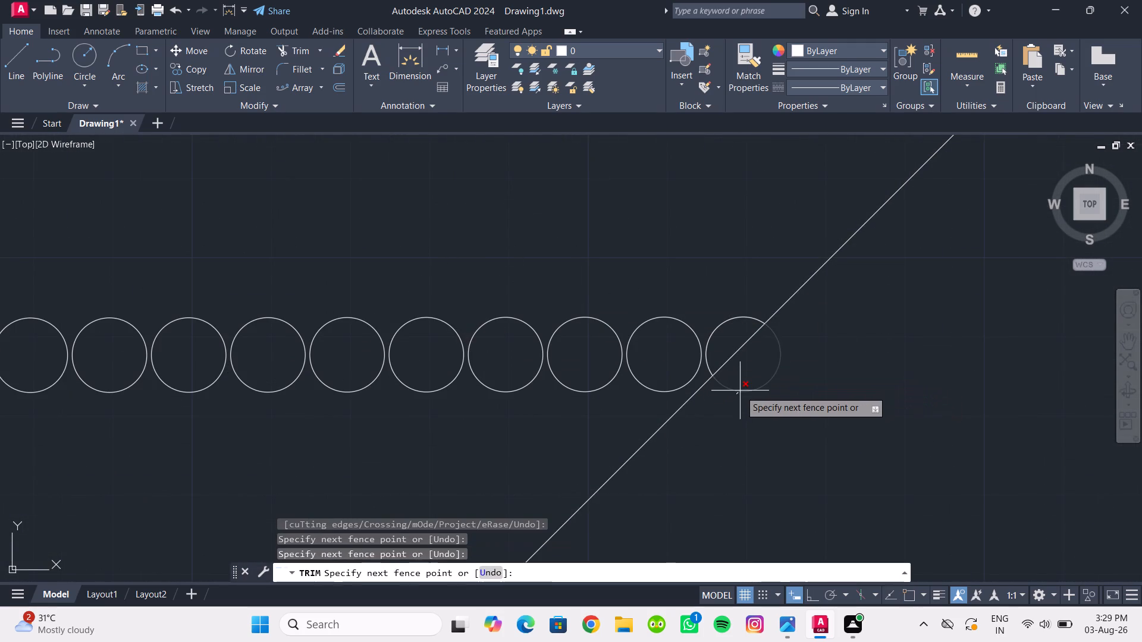
left_click(741, 390)
scroll(727, 409, "down", 3)
scroll(761, 453, "down", 2)
middle_click_drag(764, 445, 836, 404)
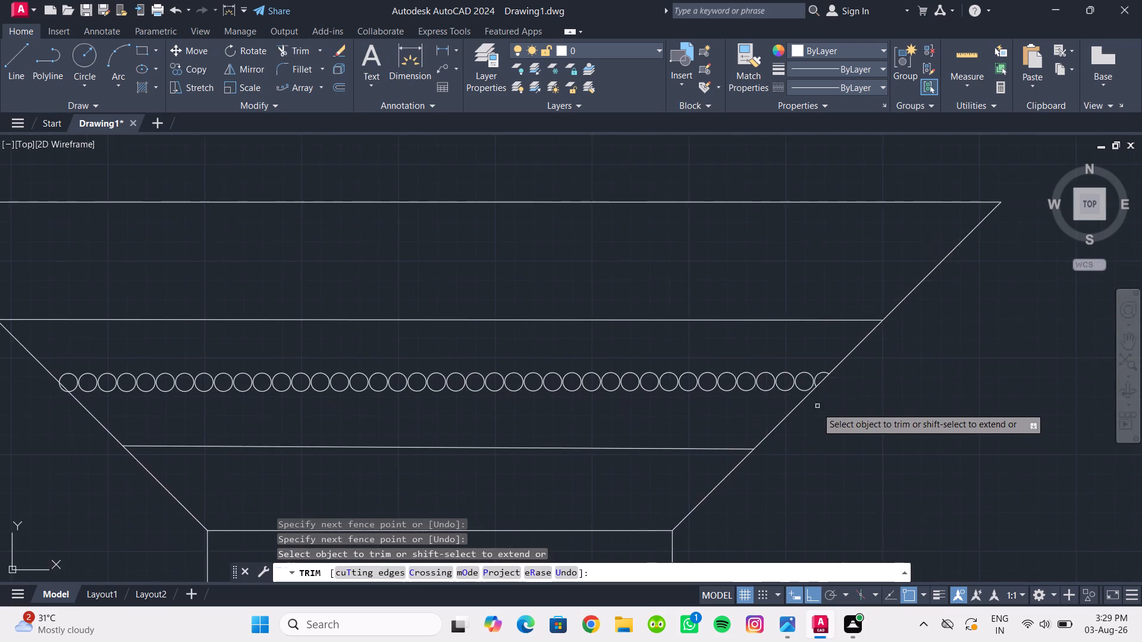
scroll(816, 410, "down", 2)
middle_click_drag(814, 411, 776, 353)
scroll(768, 370, "down", 2)
middle_click_drag(767, 372, 721, 350)
scroll(741, 376, "up", 2)
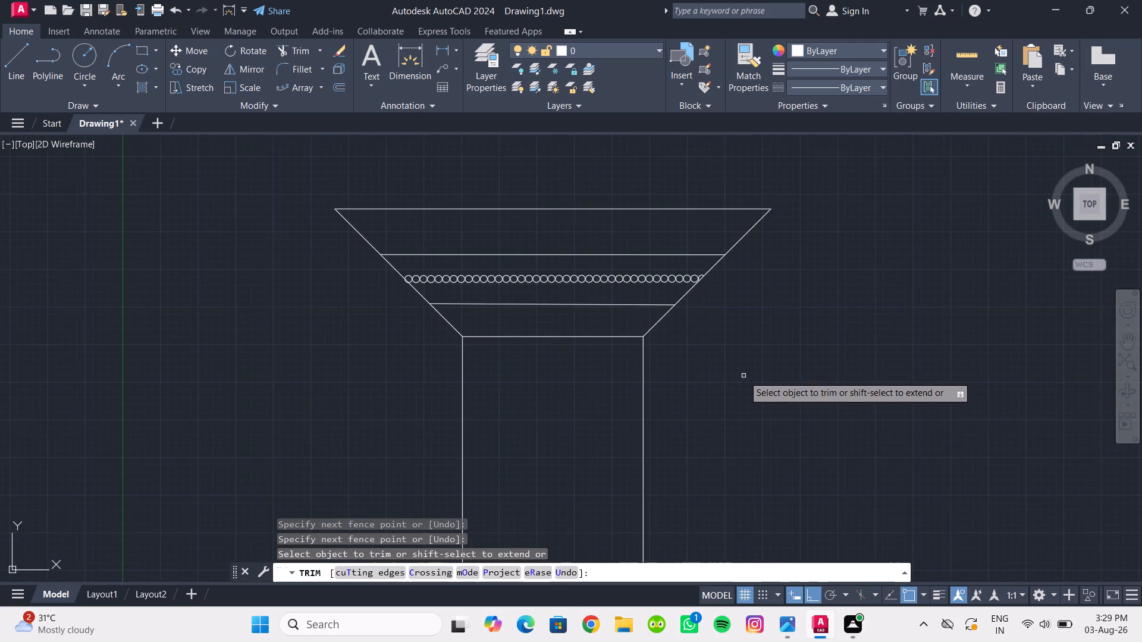
middle_click_drag(743, 376, 744, 445)
key("Escape")
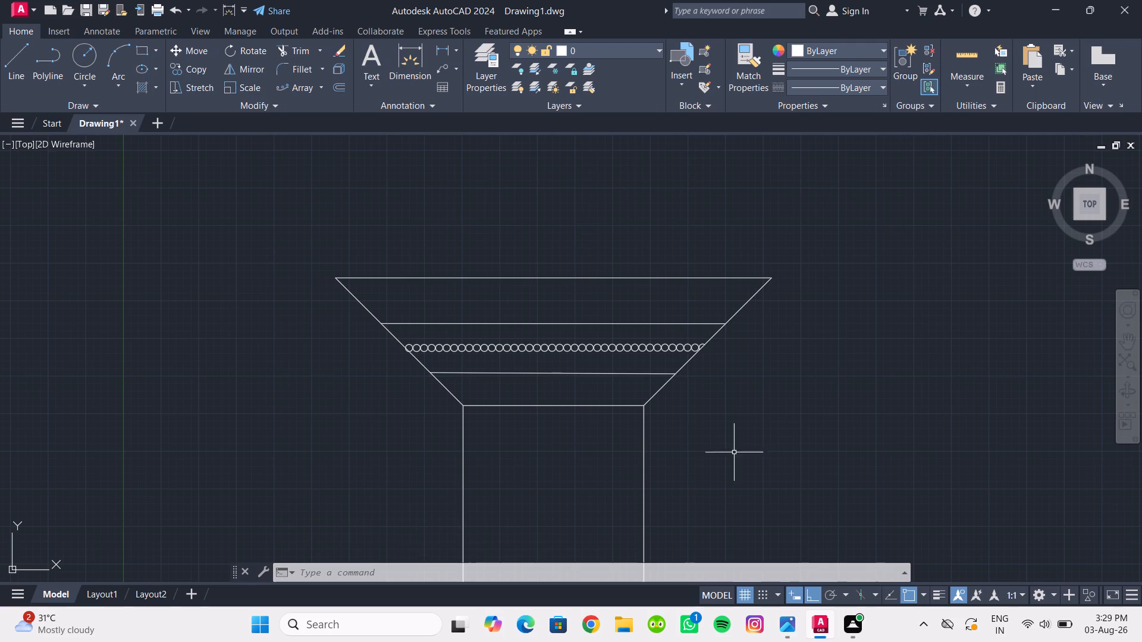
Move the flared top's uppermost horizontal line slightly down by its midpoint, keeping it between the slanted edges' upper ends and the next line.
scroll(684, 460, "down", 2)
middle_click_drag(656, 419, 599, 404)
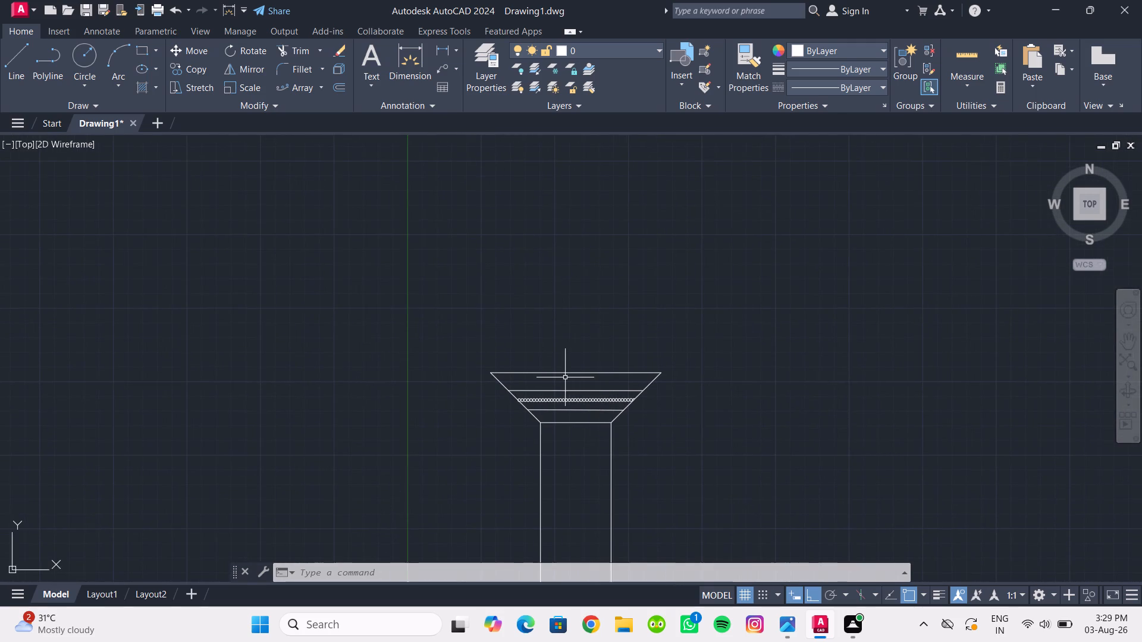
scroll(565, 377, "up", 2)
left_click(556, 366)
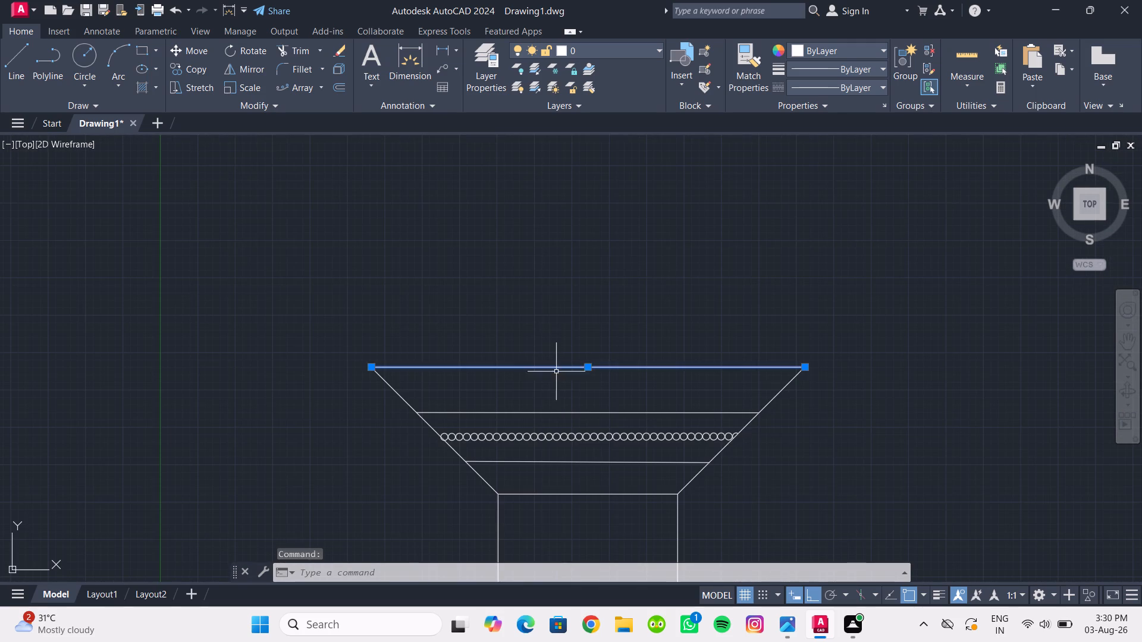
scroll(577, 393, "up", 1)
left_click(592, 355)
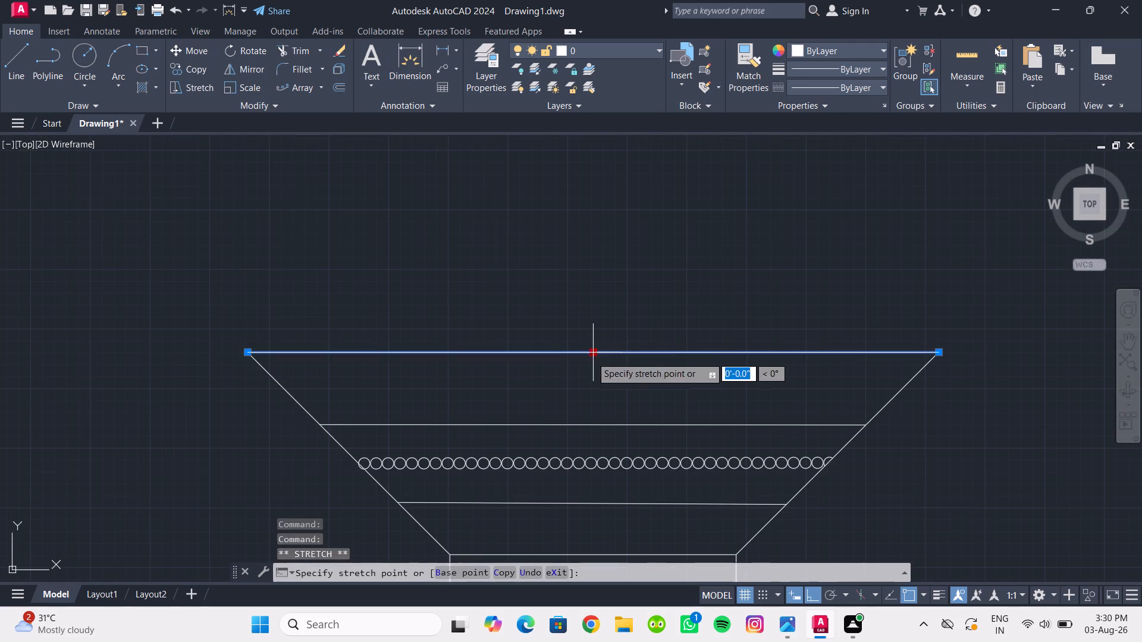
left_click(591, 372)
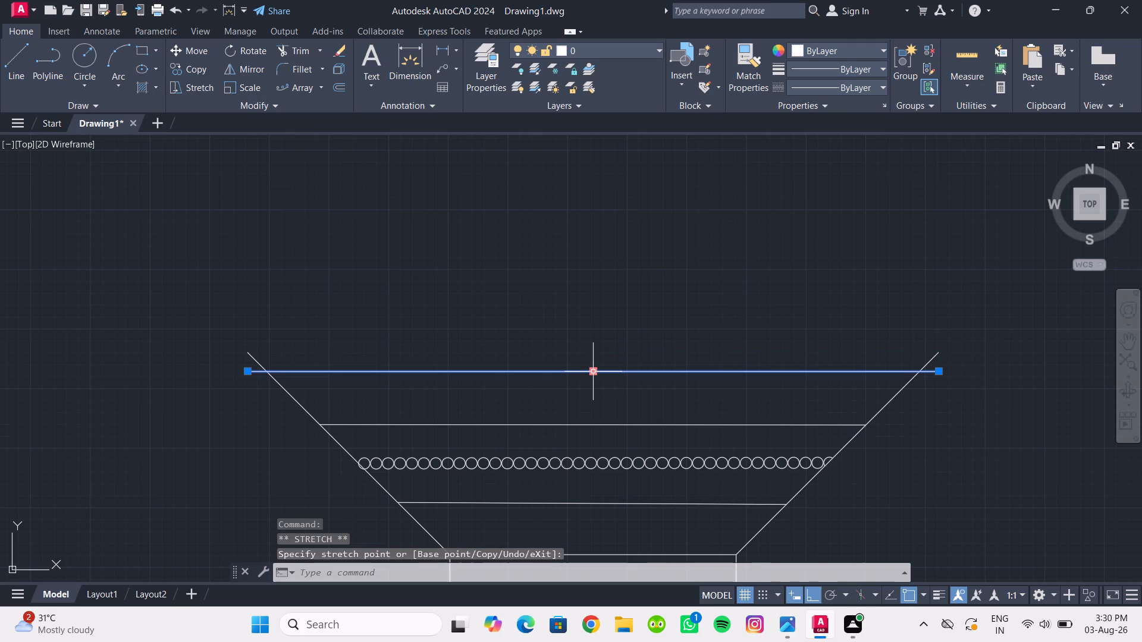
key("Escape")
key("Escape")
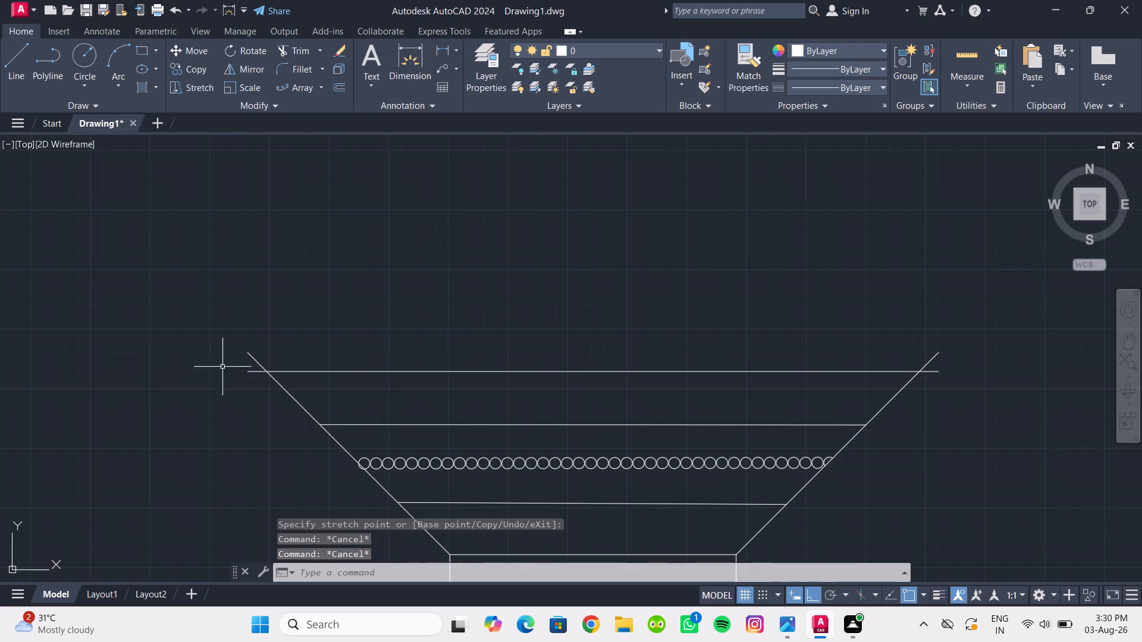
Trim the overhanging ends of the uppermost line and the slanted edges at both upper corners of the flared top.
key("t")
key("r")
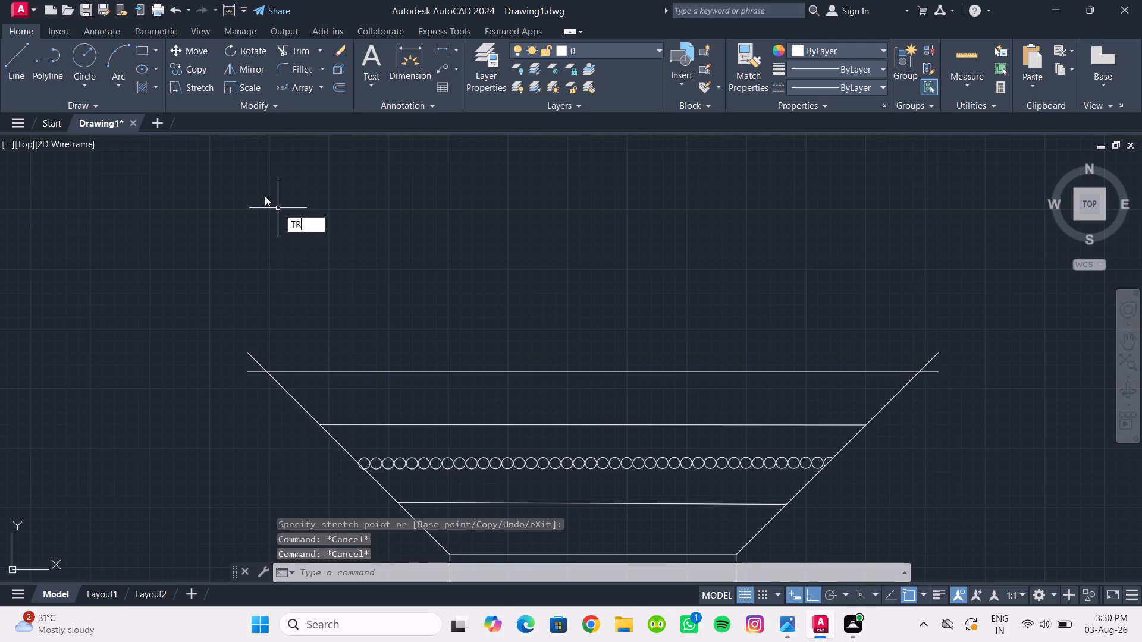
key("backslash")
scroll(235, 316, "up", 2)
middle_click_drag(288, 348, 271, 330)
type("TR")
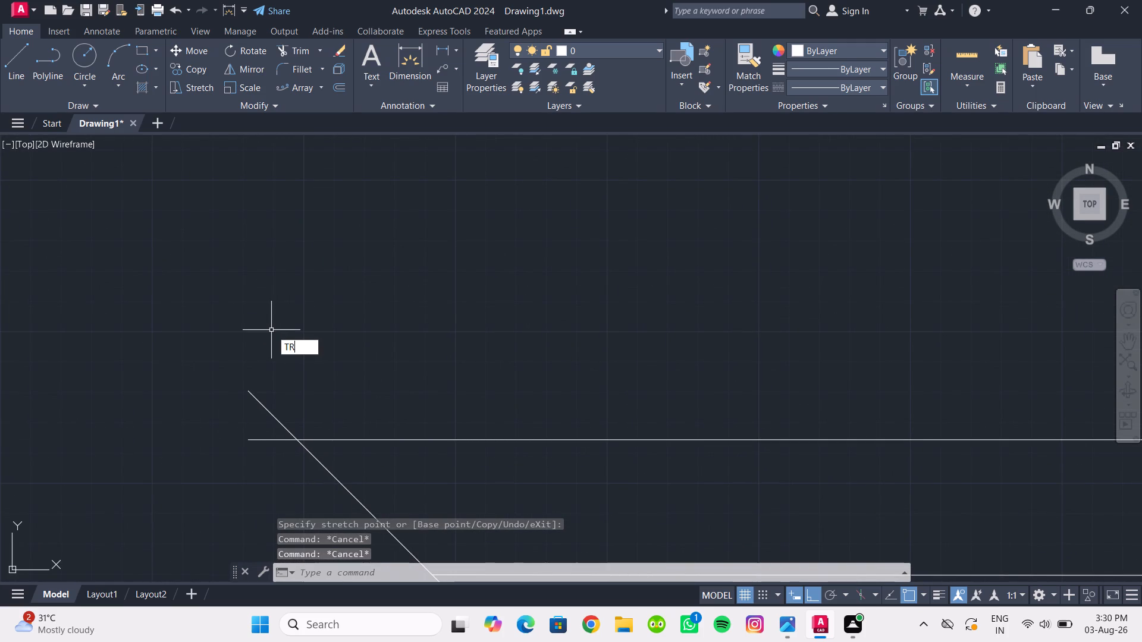
key("Return")
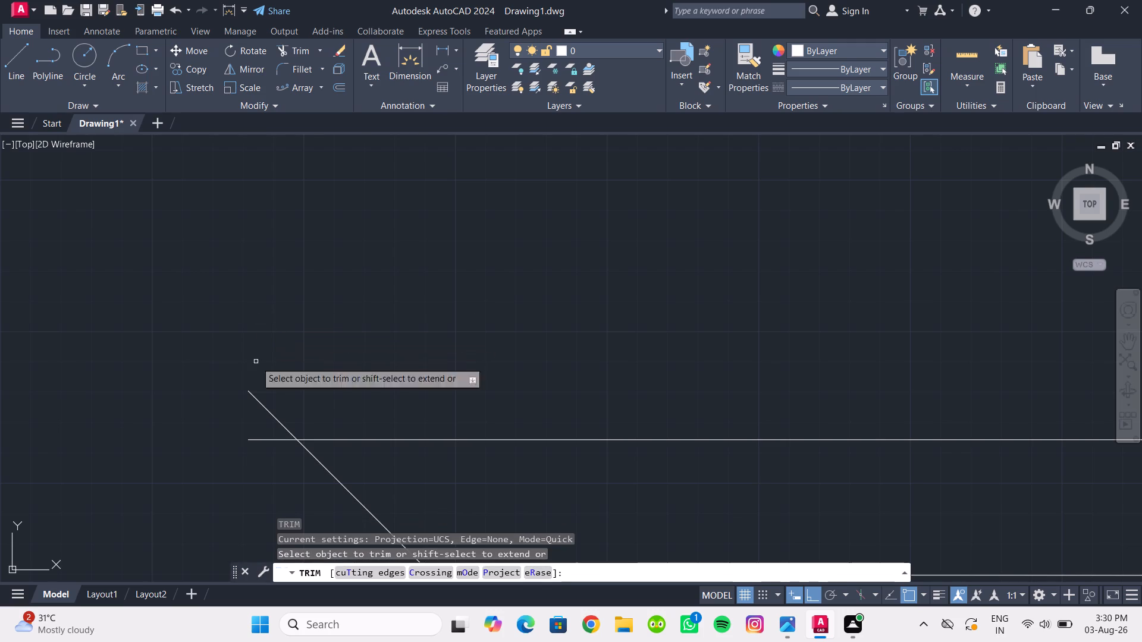
left_click_drag(261, 450, 263, 387)
scroll(365, 365, "down", 2)
middle_click_drag(365, 364, 139, 304)
left_click_drag(786, 345, 777, 320)
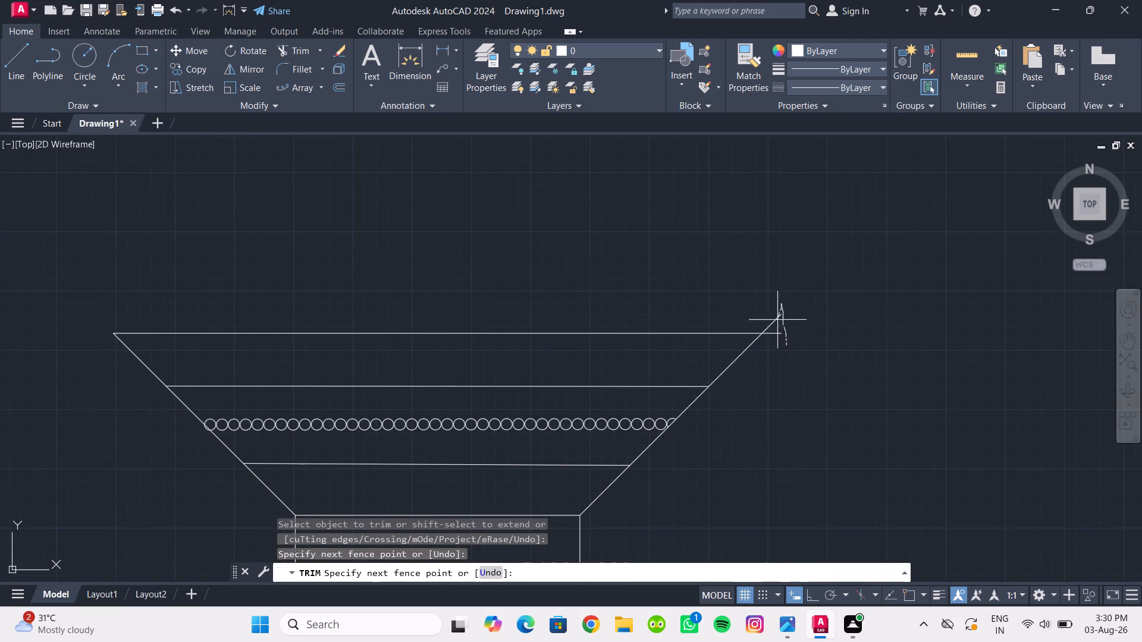
left_click_drag(777, 320, 777, 338)
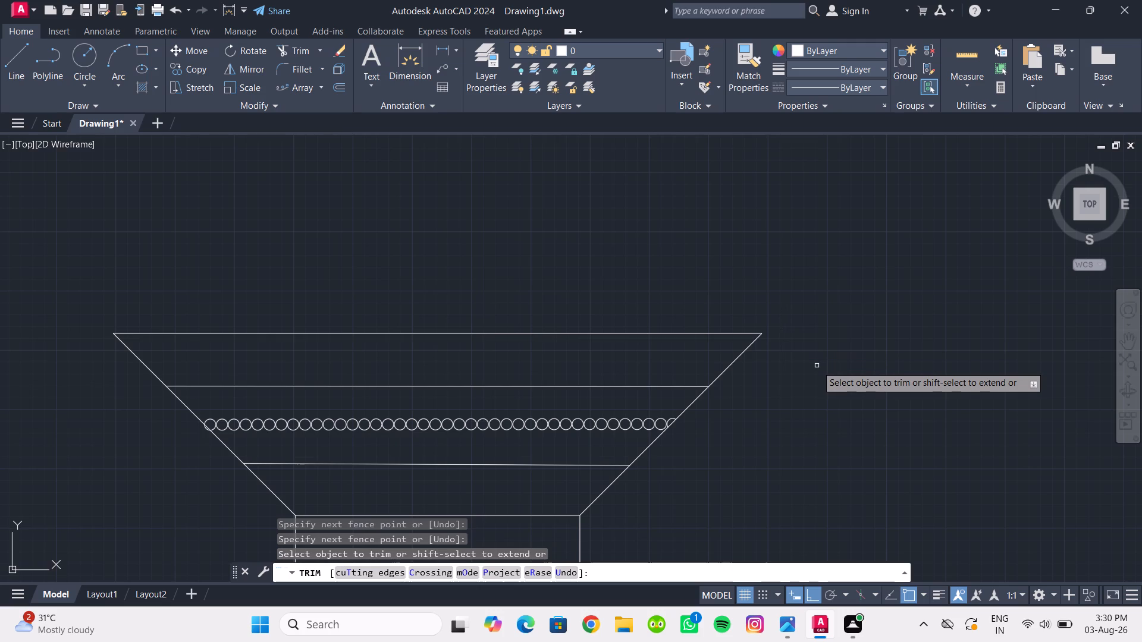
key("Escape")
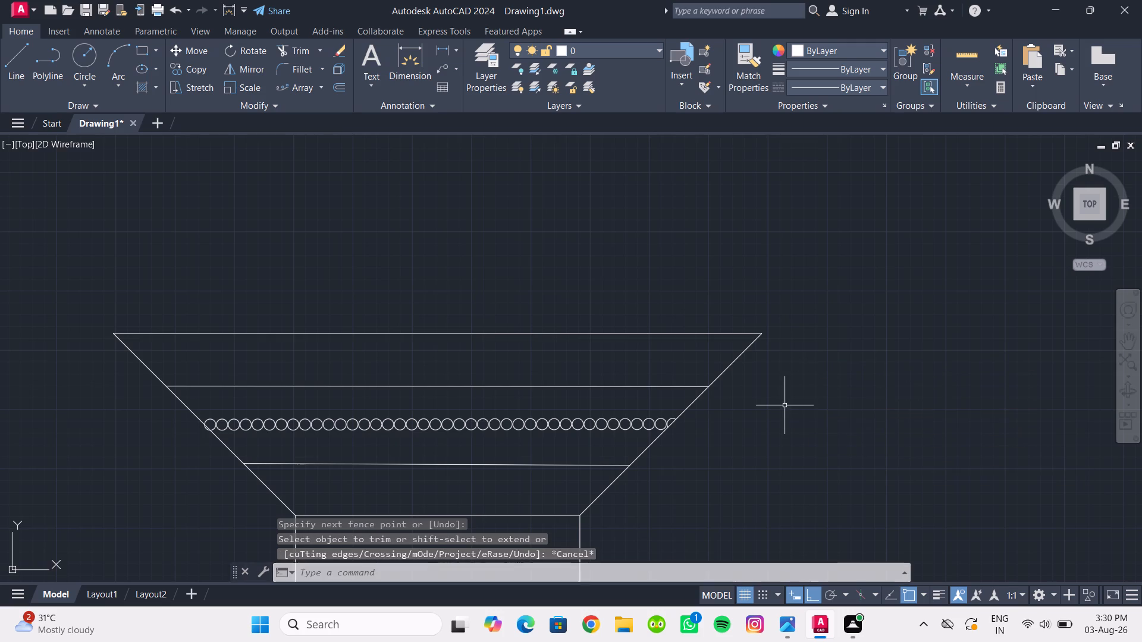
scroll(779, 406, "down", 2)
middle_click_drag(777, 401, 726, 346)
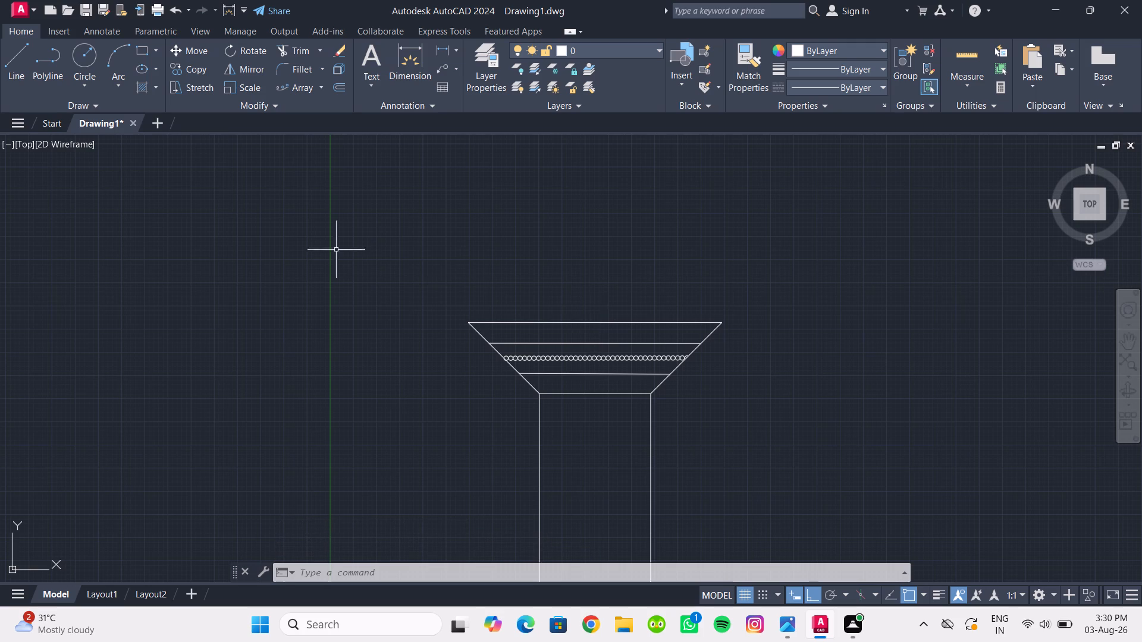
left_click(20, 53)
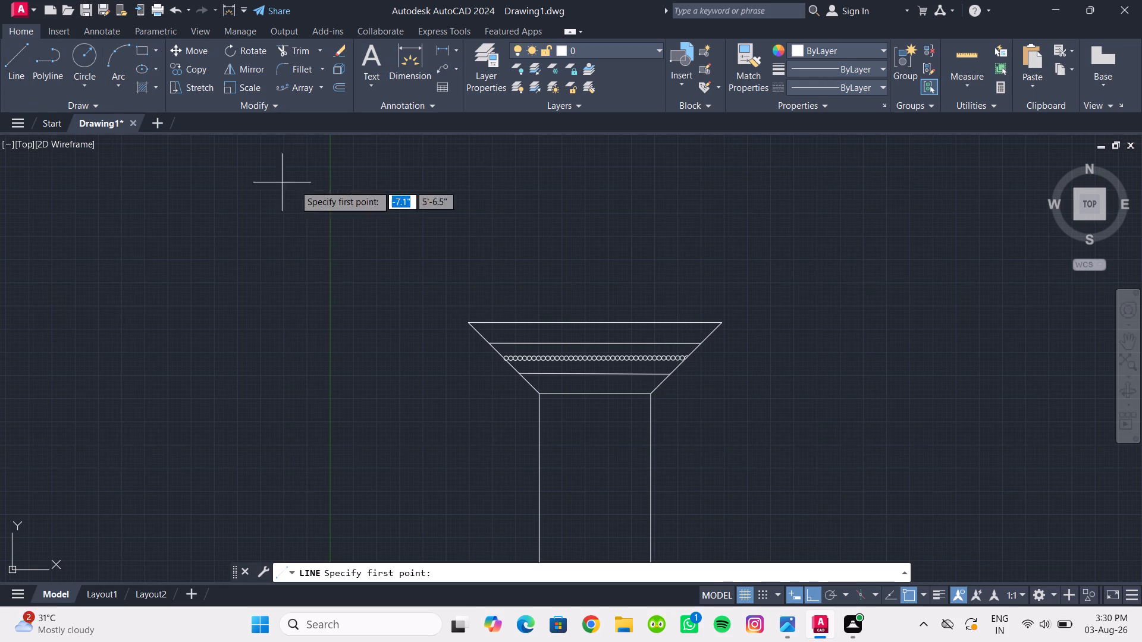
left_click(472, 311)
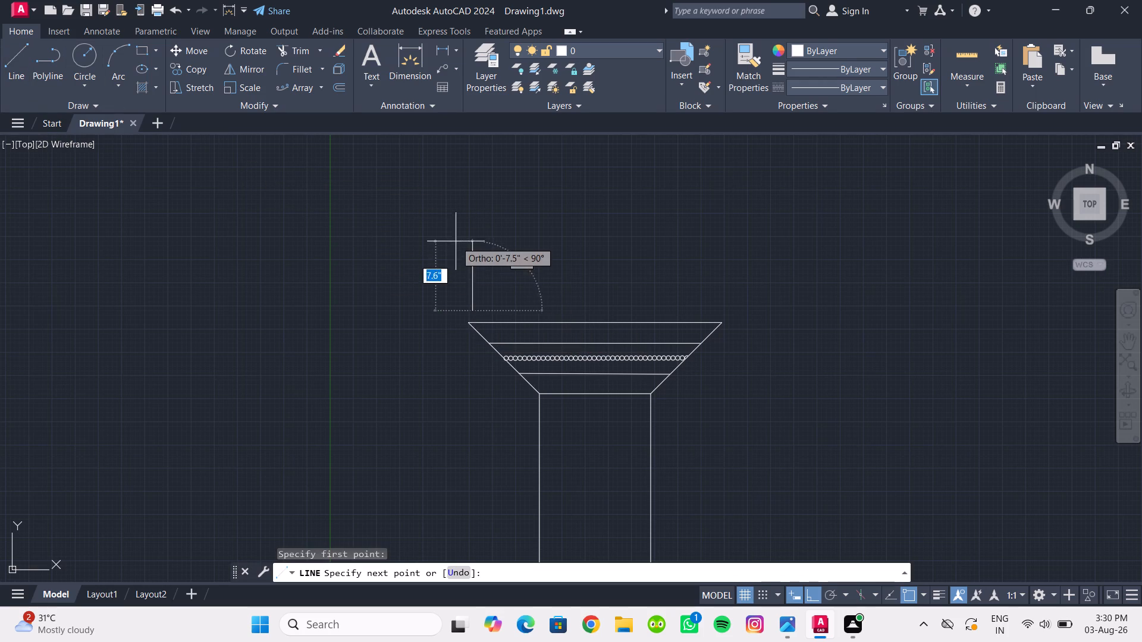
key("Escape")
Draw a vertical line 1'3" long straight up from the flared top's upper-left corner.
key("space")
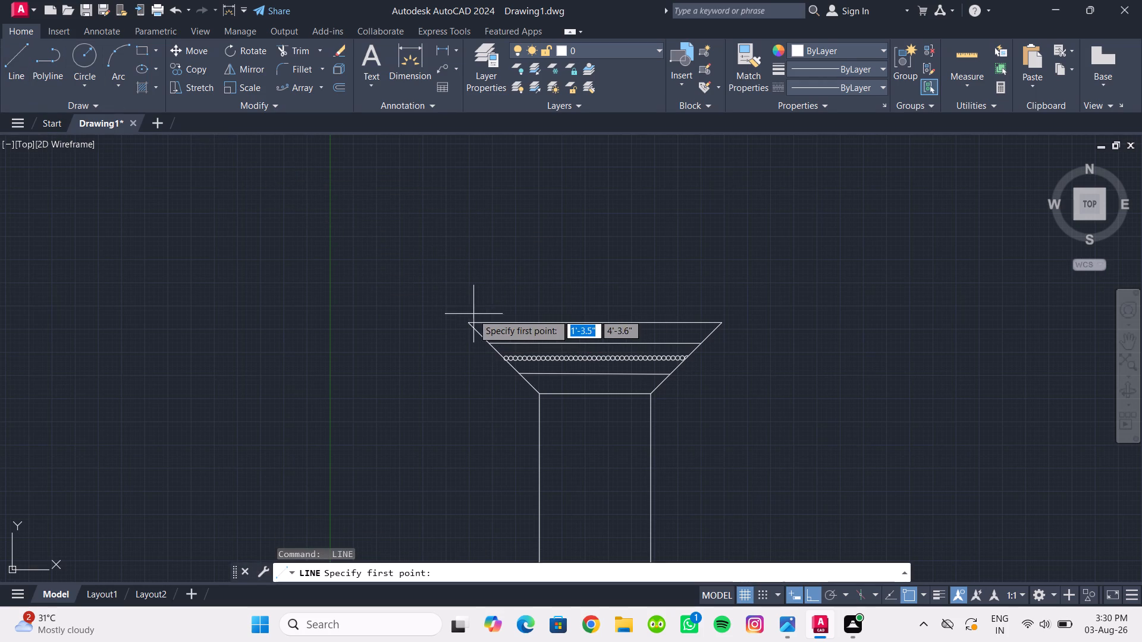
left_click(470, 319)
scroll(467, 196, "down", 1)
middle_click_drag(467, 196, 467, 197)
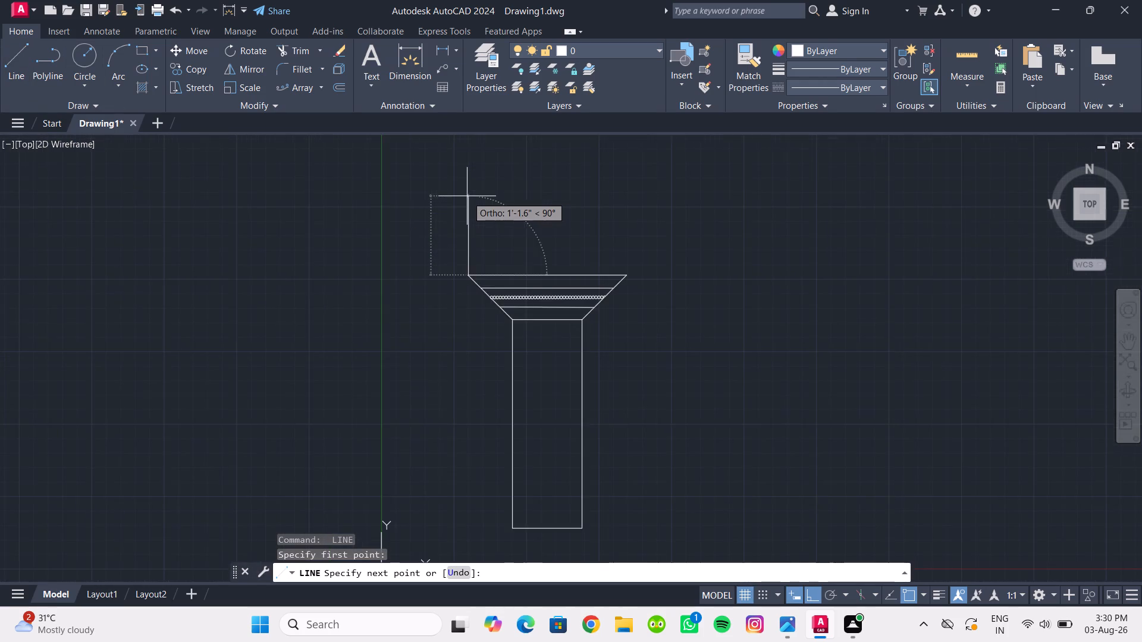
middle_click_drag(467, 197, 456, 256)
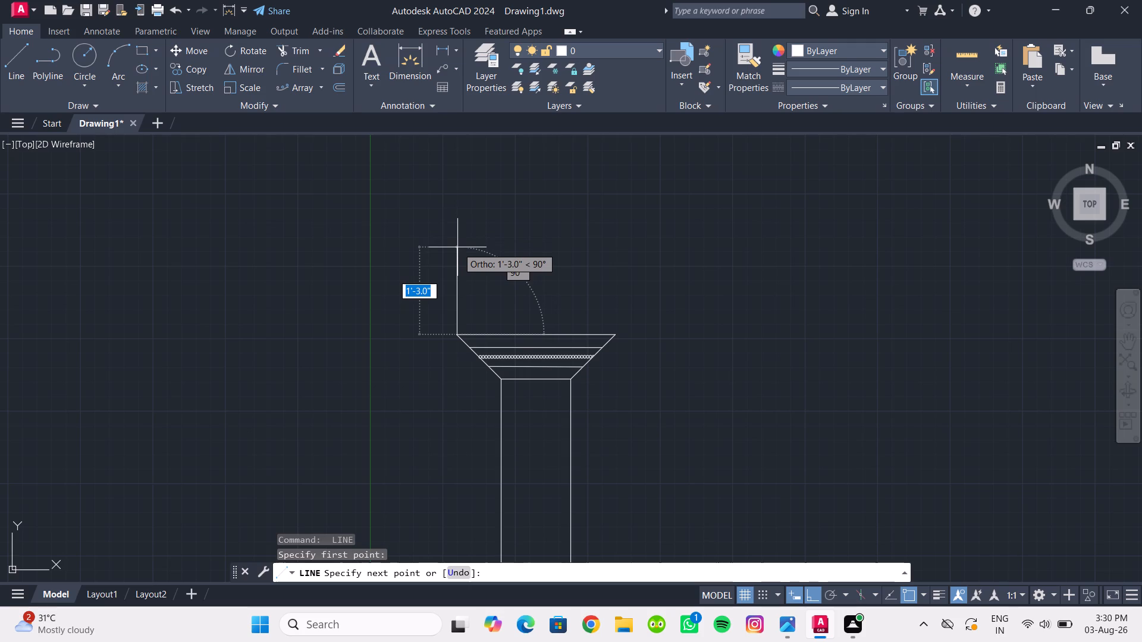
type("1'3")
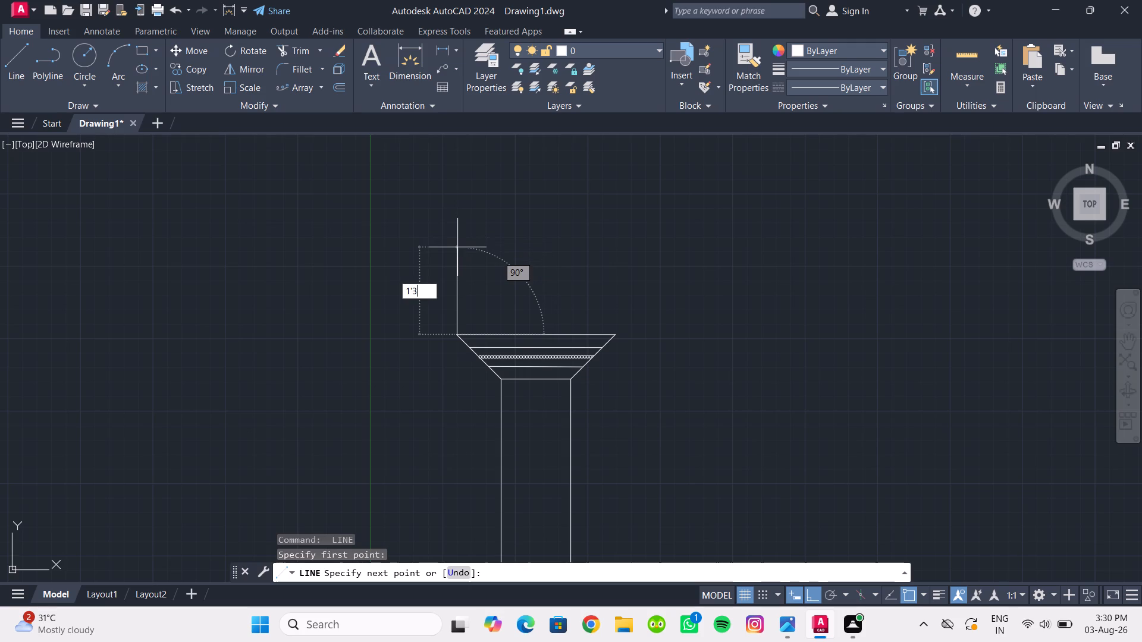
key("Return")
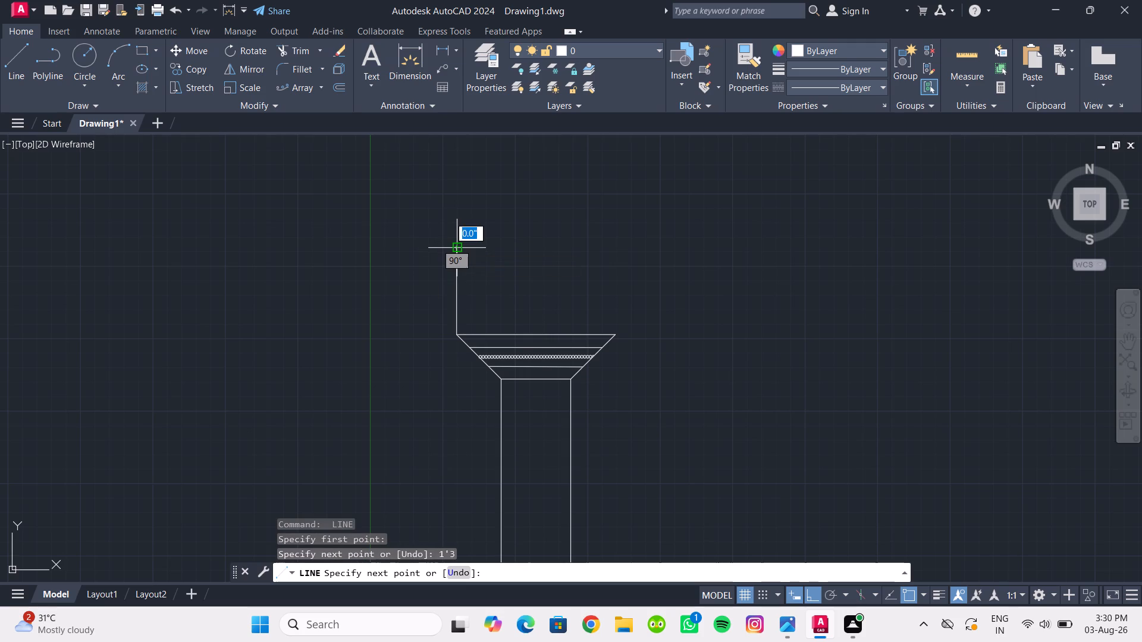
Turn Ortho off and add a short line about 3" long, rising inward at about 13° from the vertical line's upper end.
scroll(457, 247, "up", 1)
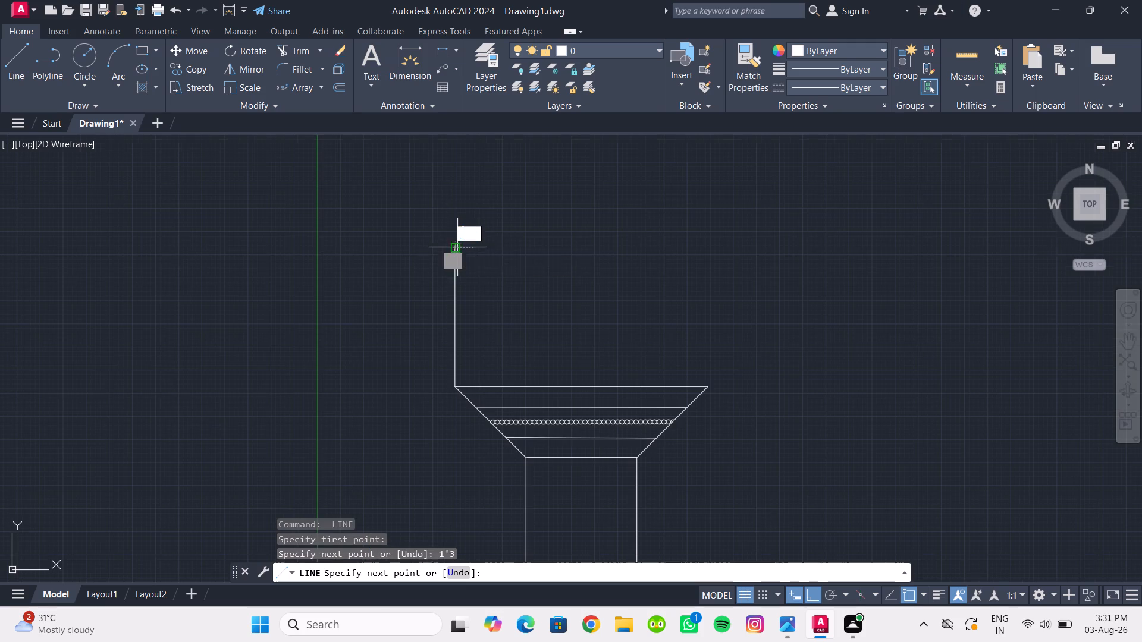
left_click(813, 588)
scroll(481, 232, "up", 2)
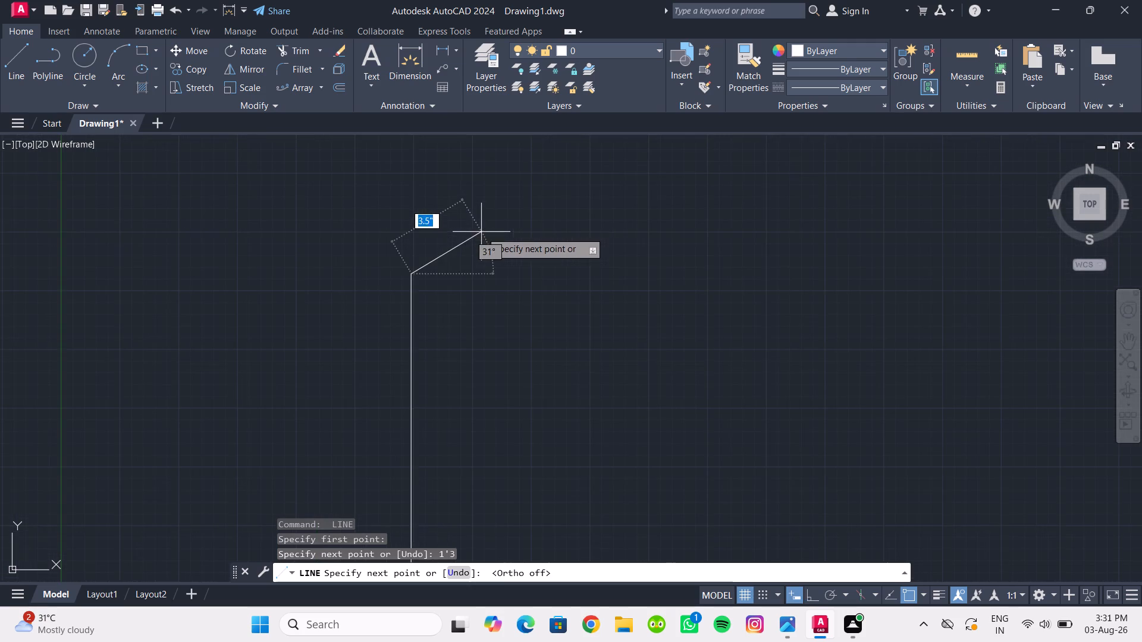
middle_click_drag(481, 232, 456, 248)
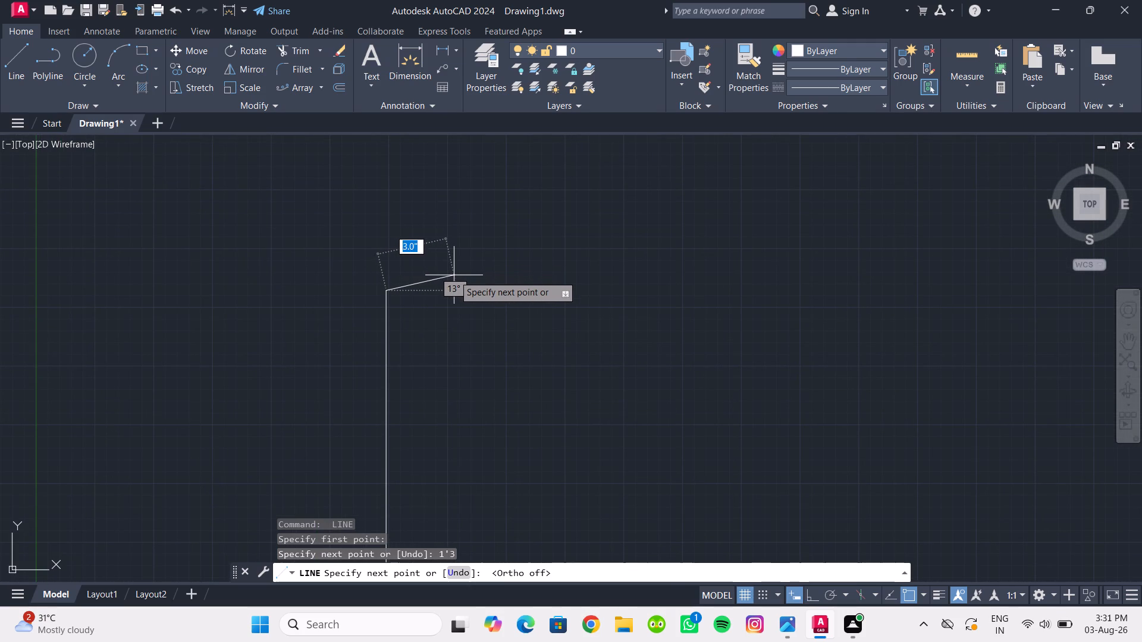
left_click(454, 275)
scroll(601, 272, "down", 2)
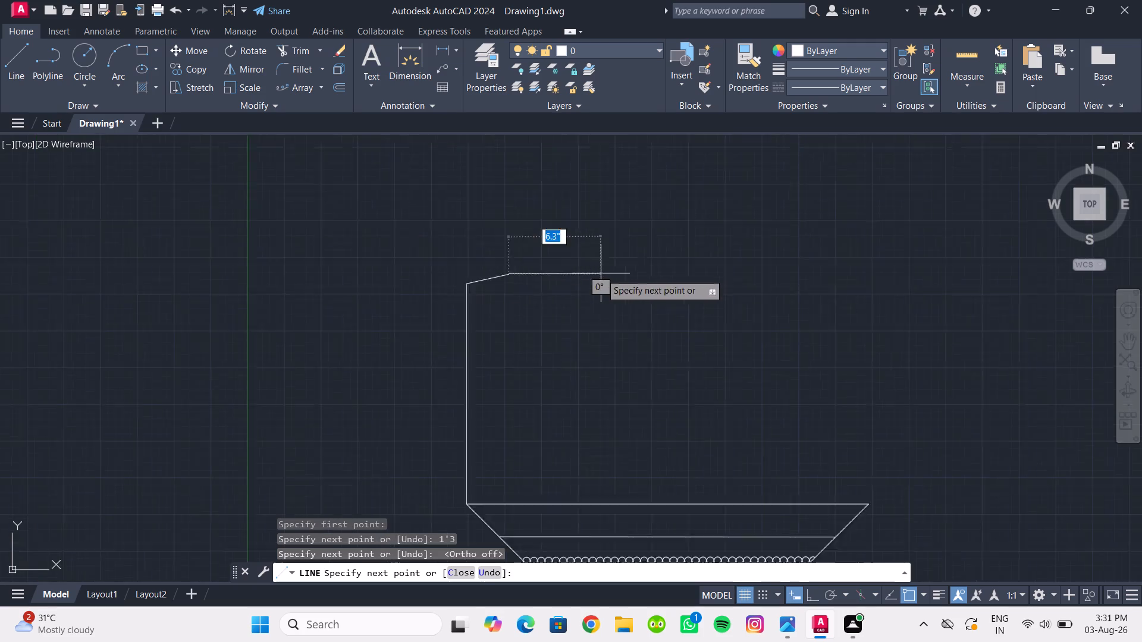
middle_click_drag(601, 273, 498, 246)
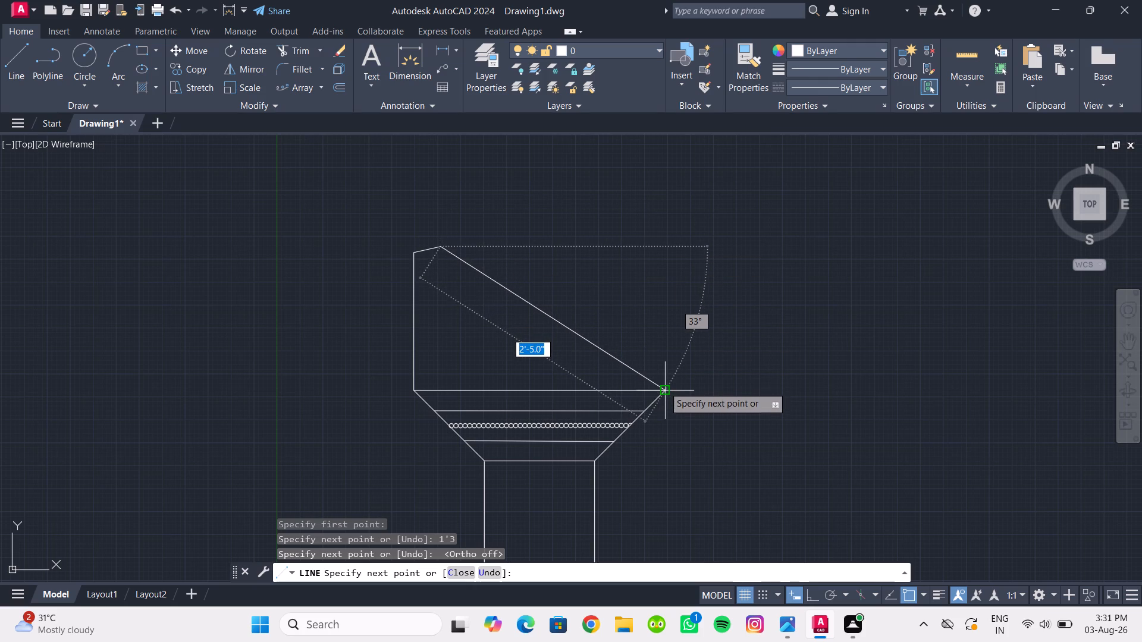
scroll(665, 391, "up", 4)
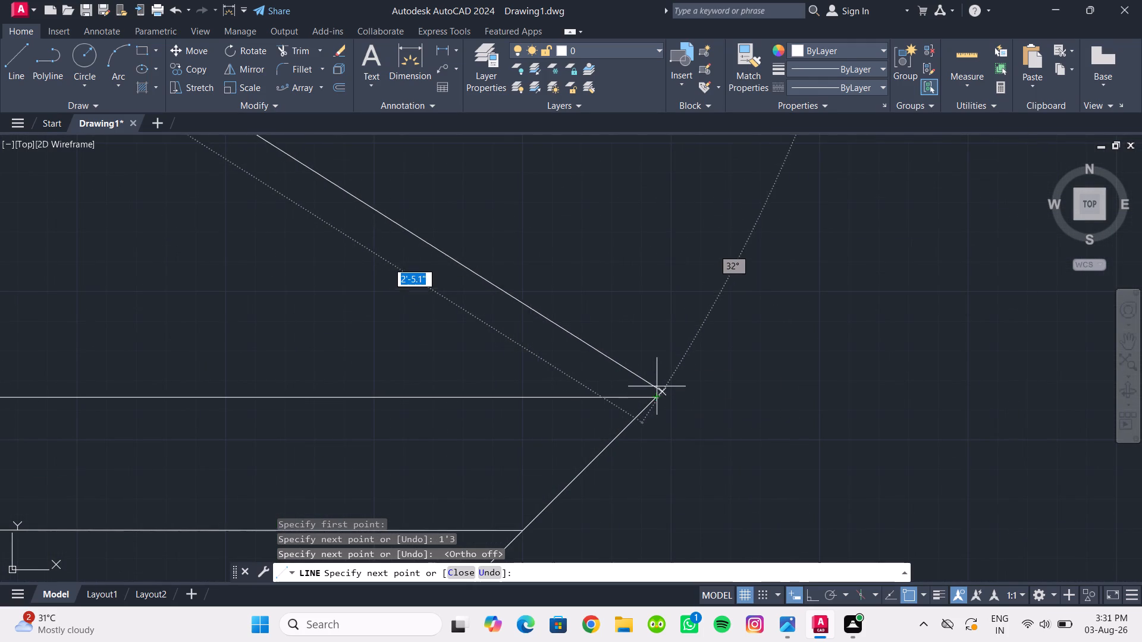
scroll(636, 216, "down", 5)
middle_click_drag(635, 216, 626, 304)
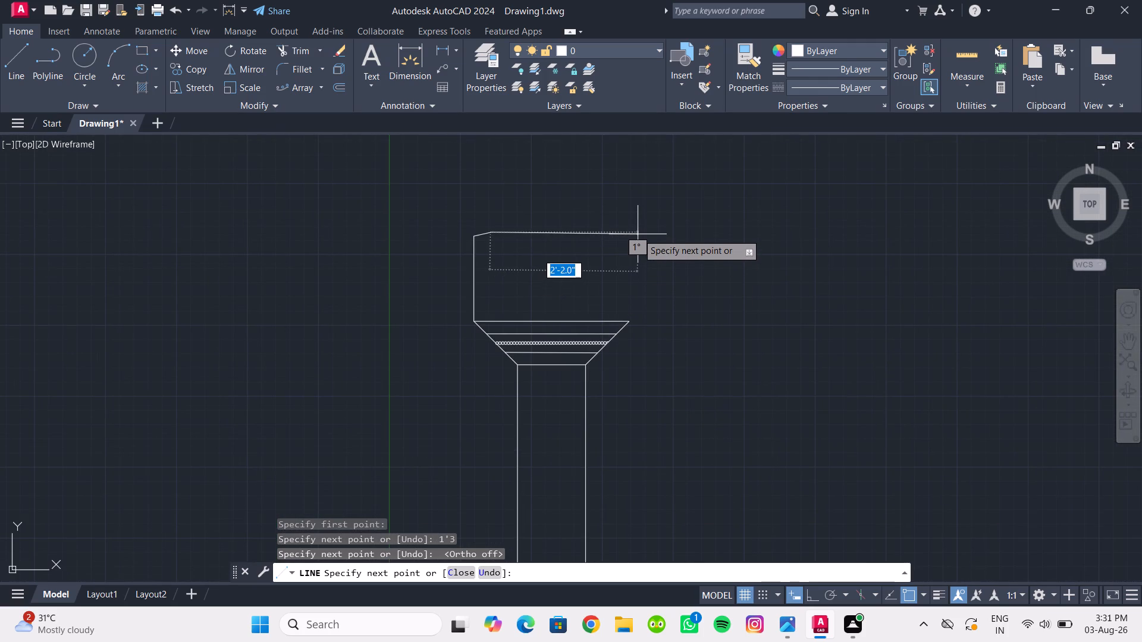
key("Escape")
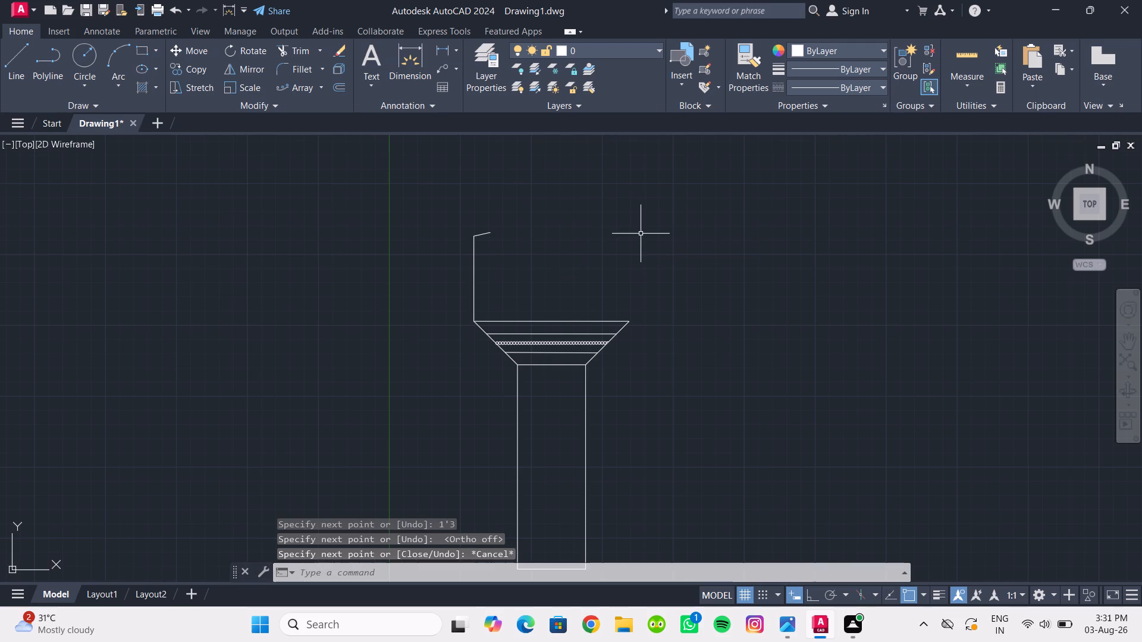
With dynamic input off and Ortho on, draw a horizontal line from the short slanted line's end to roughly above the flared top's upper-right corner.
key("F12")
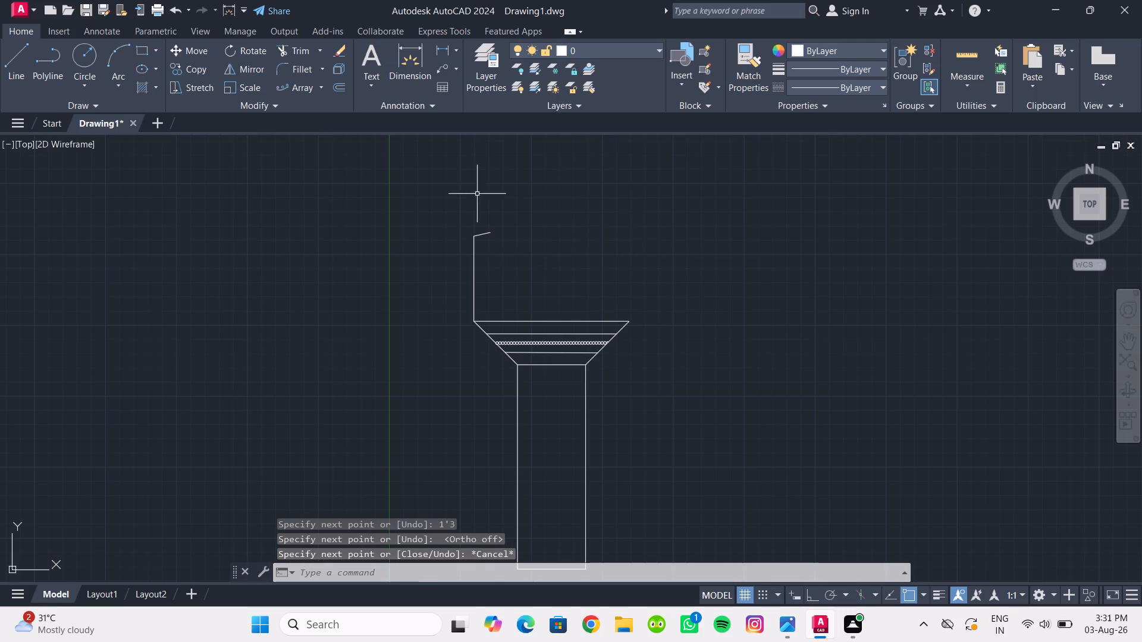
left_click(29, 62)
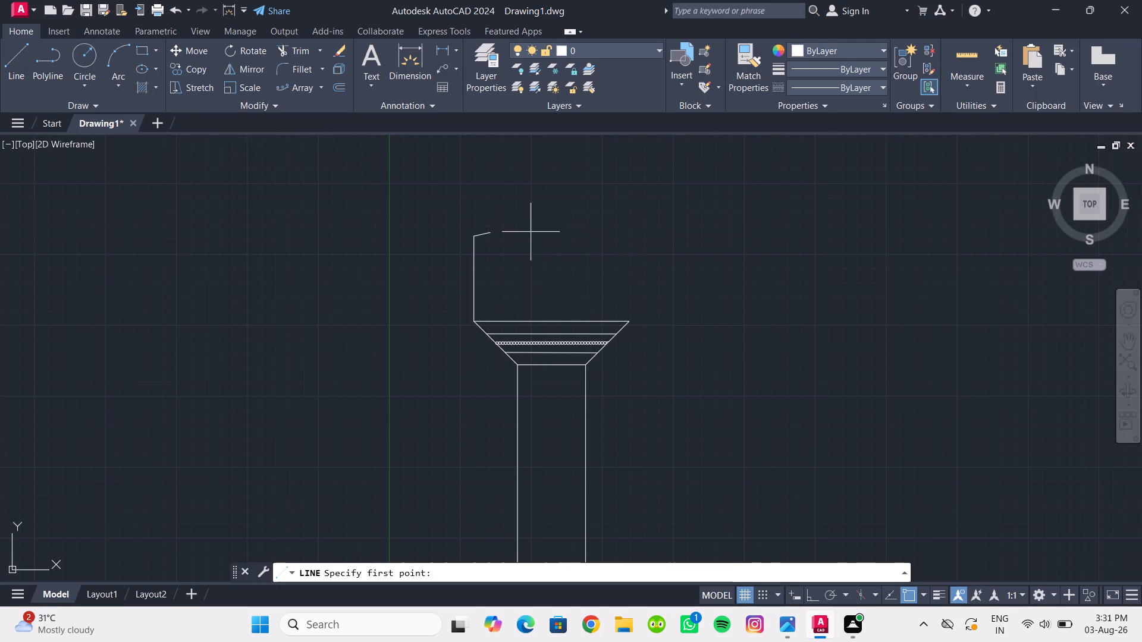
left_click(490, 232)
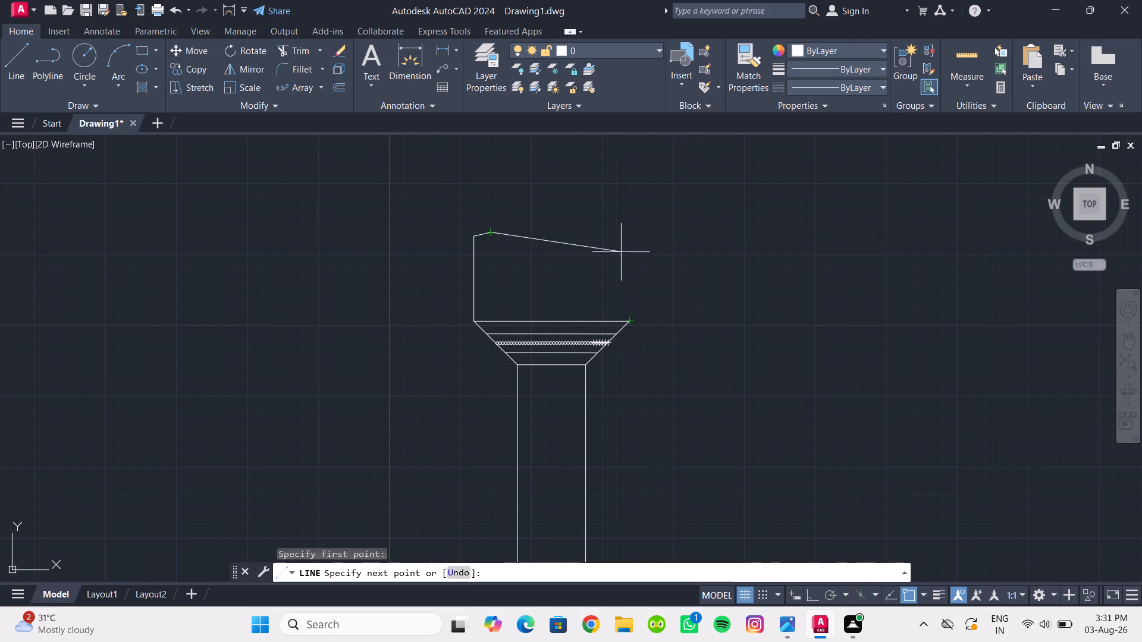
scroll(604, 326, "up", 2)
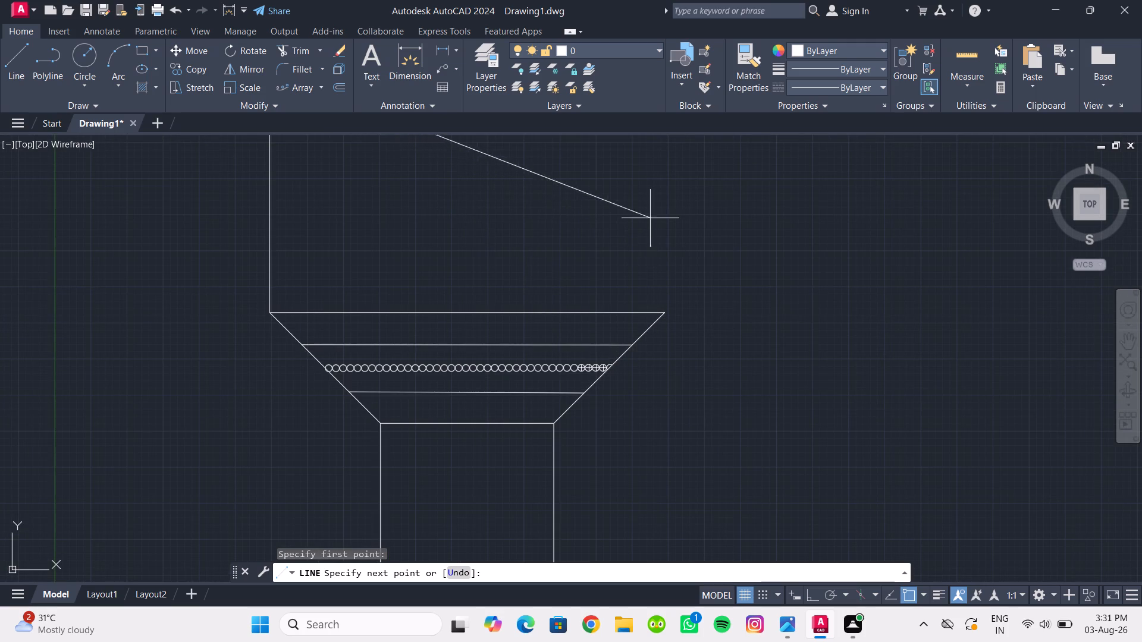
scroll(611, 355, "up", 3)
scroll(608, 370, "down", 7)
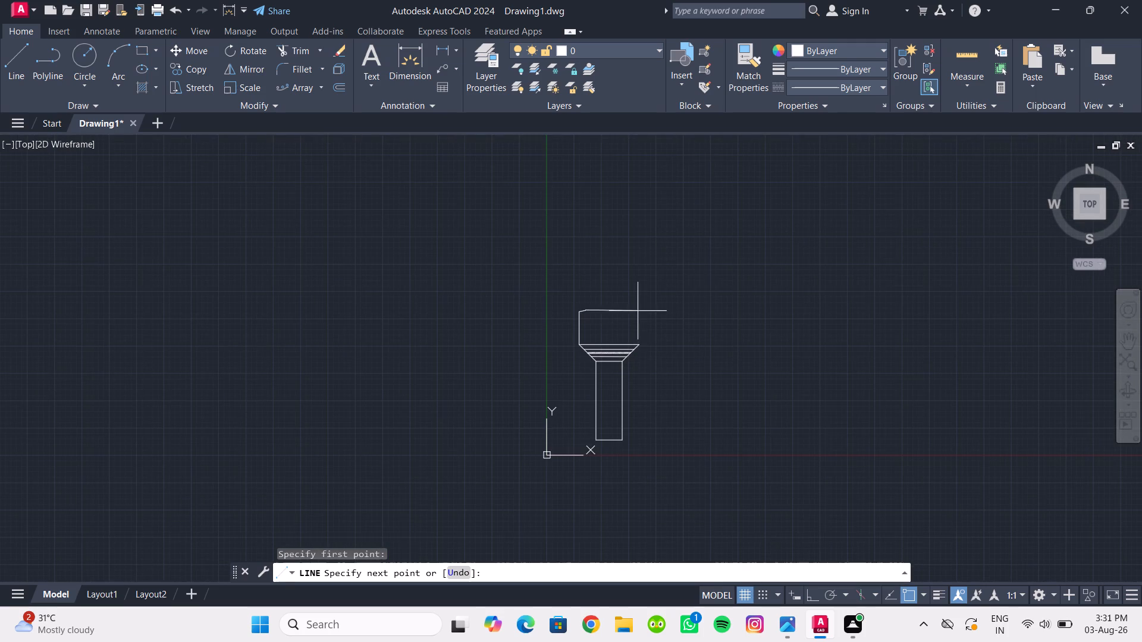
scroll(629, 324, "up", 5)
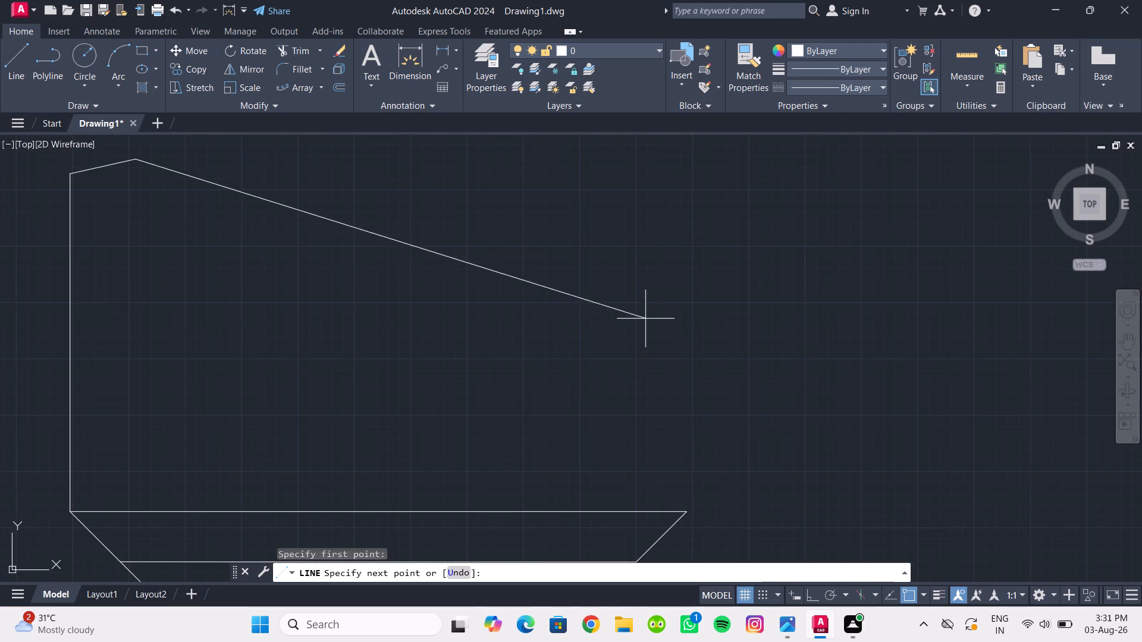
scroll(629, 265, "down", 3)
left_click(812, 593)
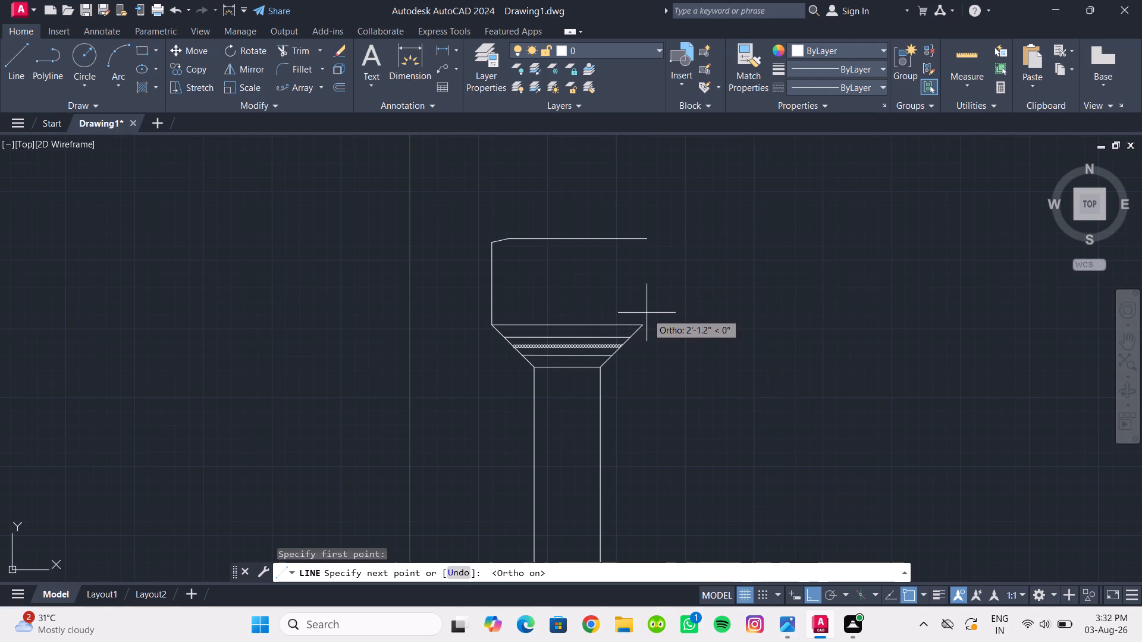
left_click(639, 242)
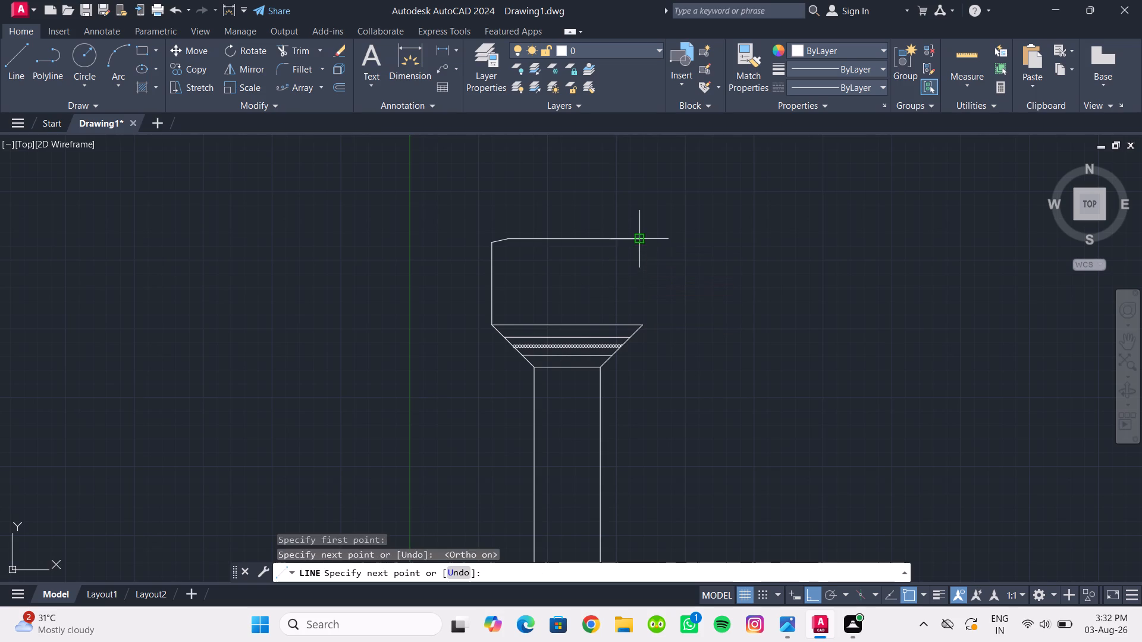
Continue the line down to the flared top's upper-right corner and end it there.
left_click(644, 321)
scroll(647, 332, "up", 4)
scroll(647, 330, "down", 1)
key("Escape")
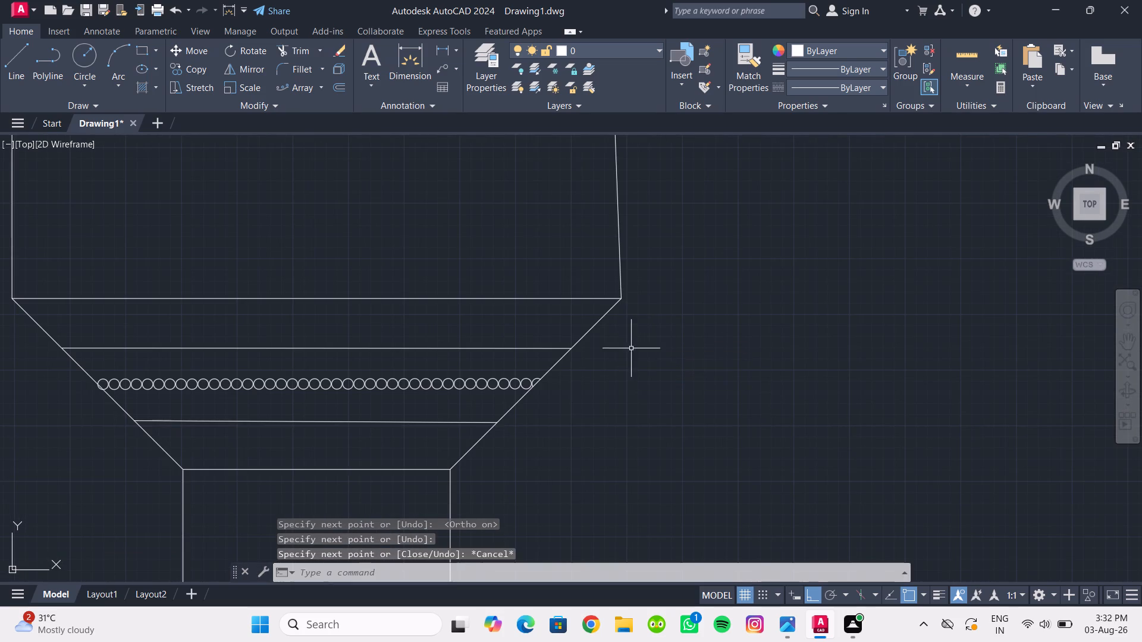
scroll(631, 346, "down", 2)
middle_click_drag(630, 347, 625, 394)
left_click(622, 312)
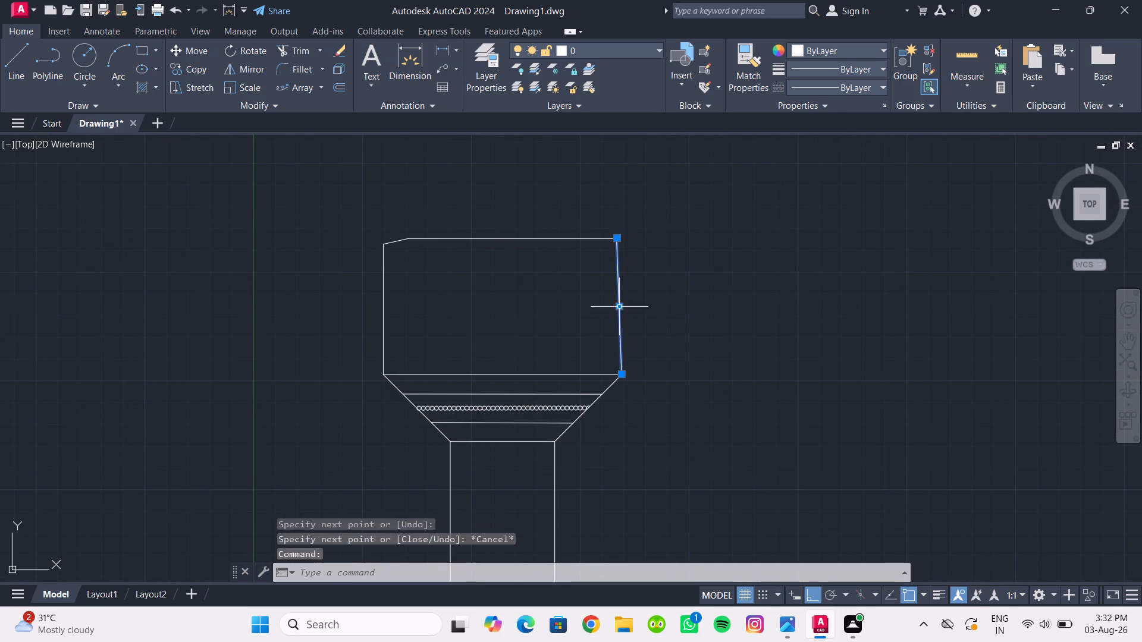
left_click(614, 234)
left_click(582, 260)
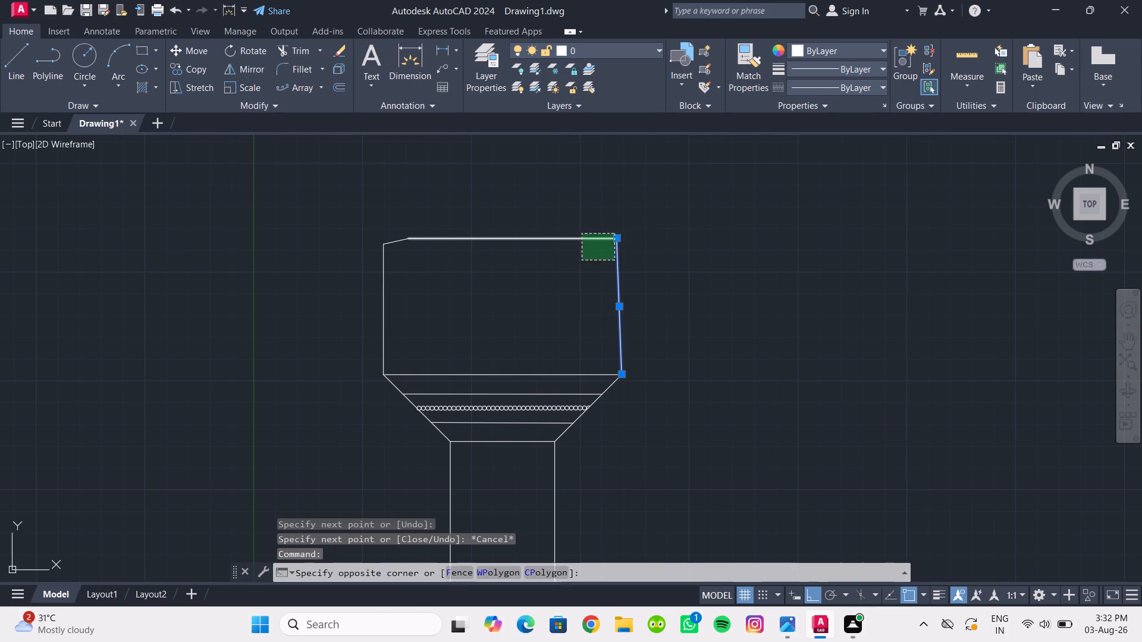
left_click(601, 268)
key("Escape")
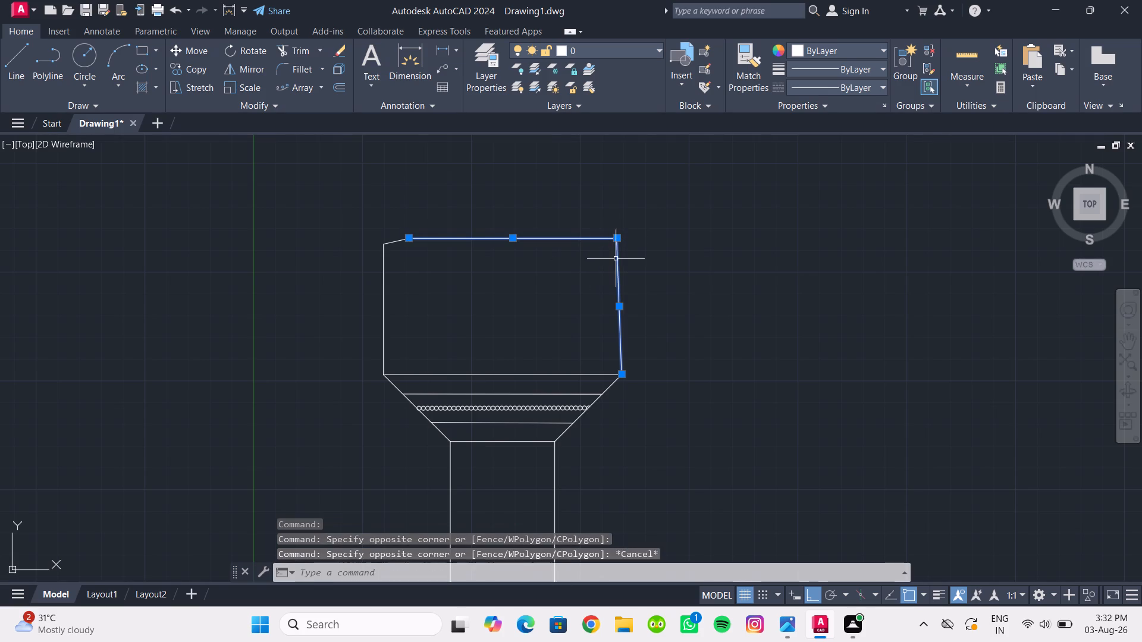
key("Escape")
Stretch the right side line's upper end slightly outward so the line stands vertical above the flared top's upper-right corner.
left_click(616, 260)
left_click(615, 241)
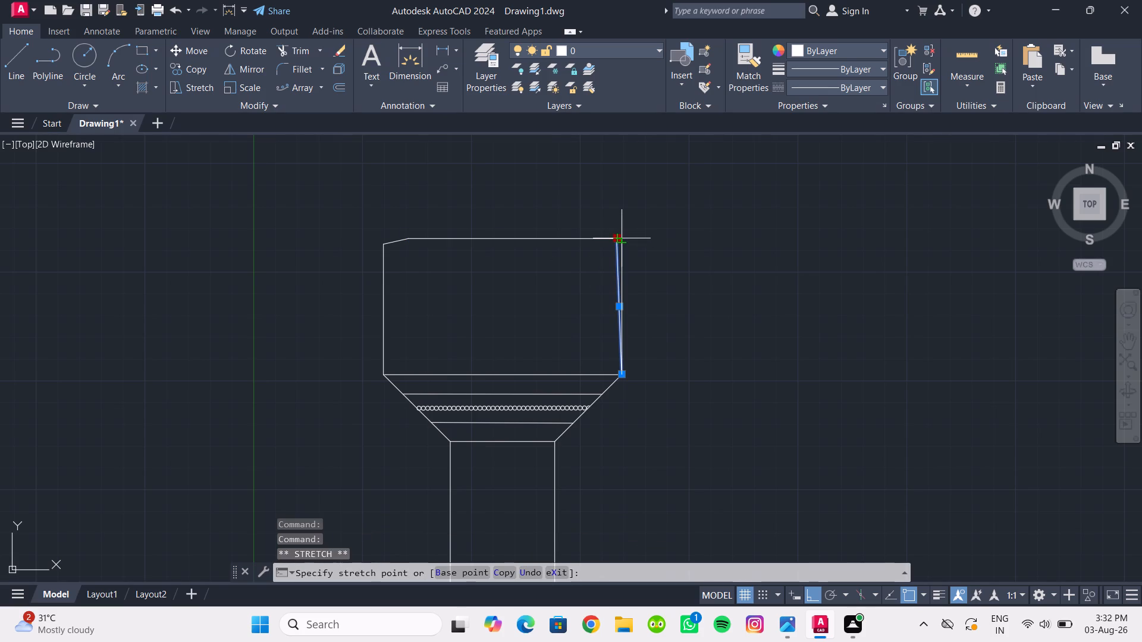
left_click(625, 241)
key("Escape")
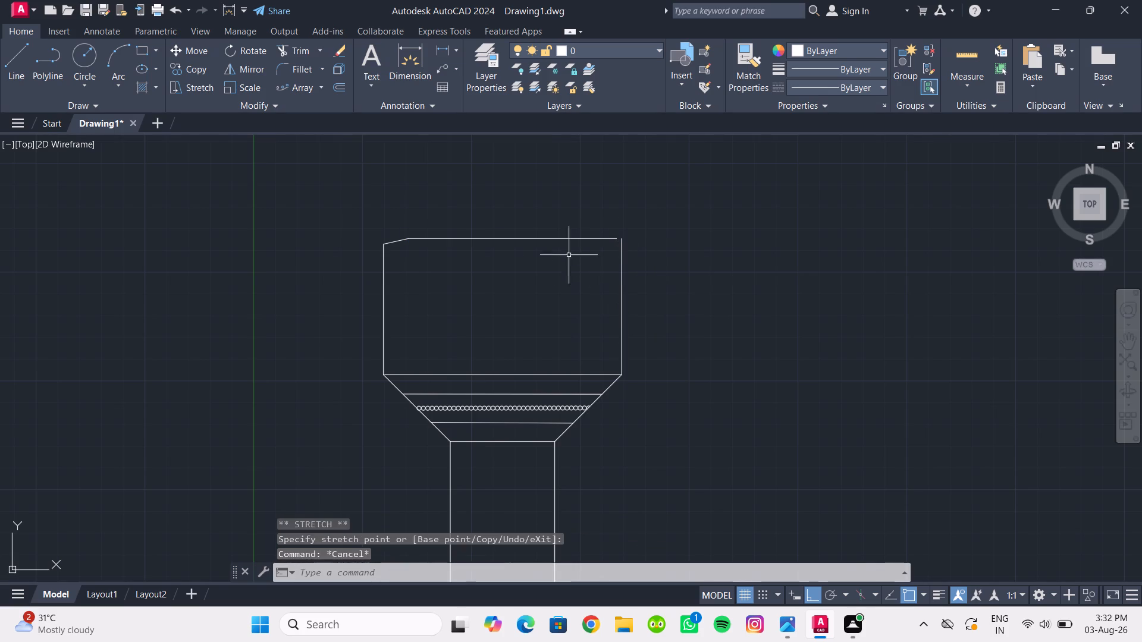
Draw a horizontal guide line from the left side line's upper end across to the right side line.
middle_click_drag(568, 240, 511, 224)
scroll(563, 238, "up", 1)
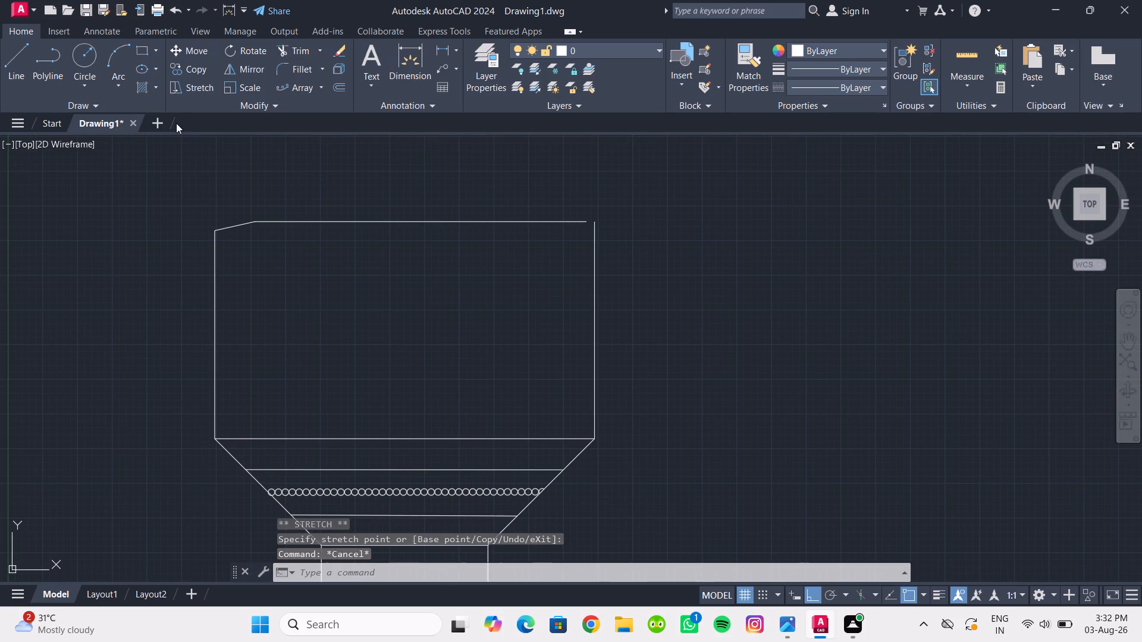
left_click(18, 64)
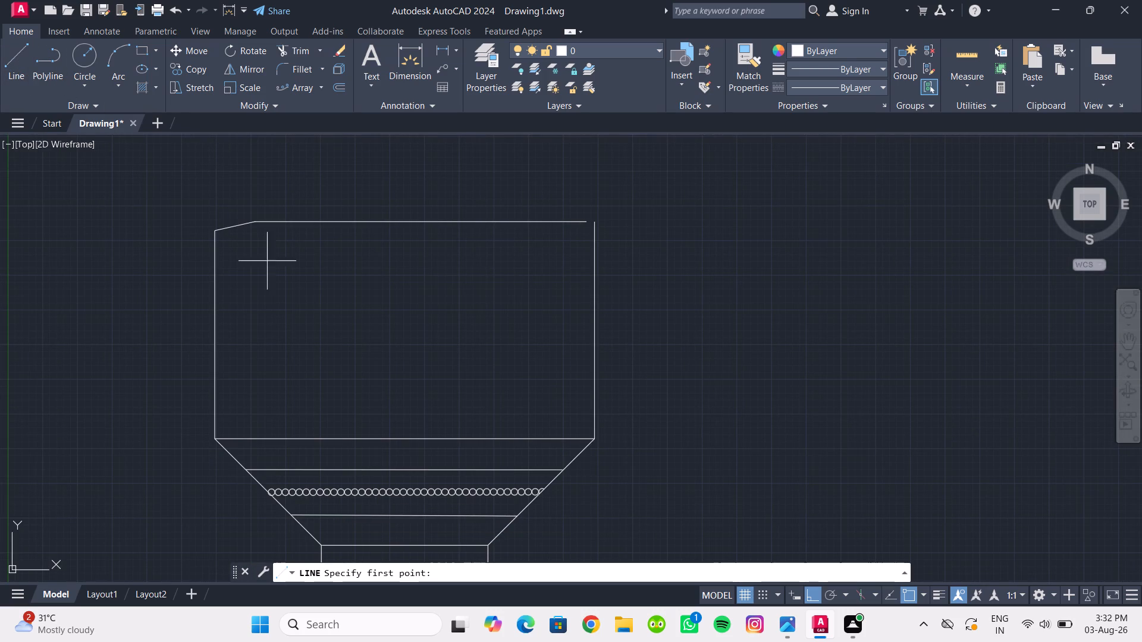
left_click(218, 234)
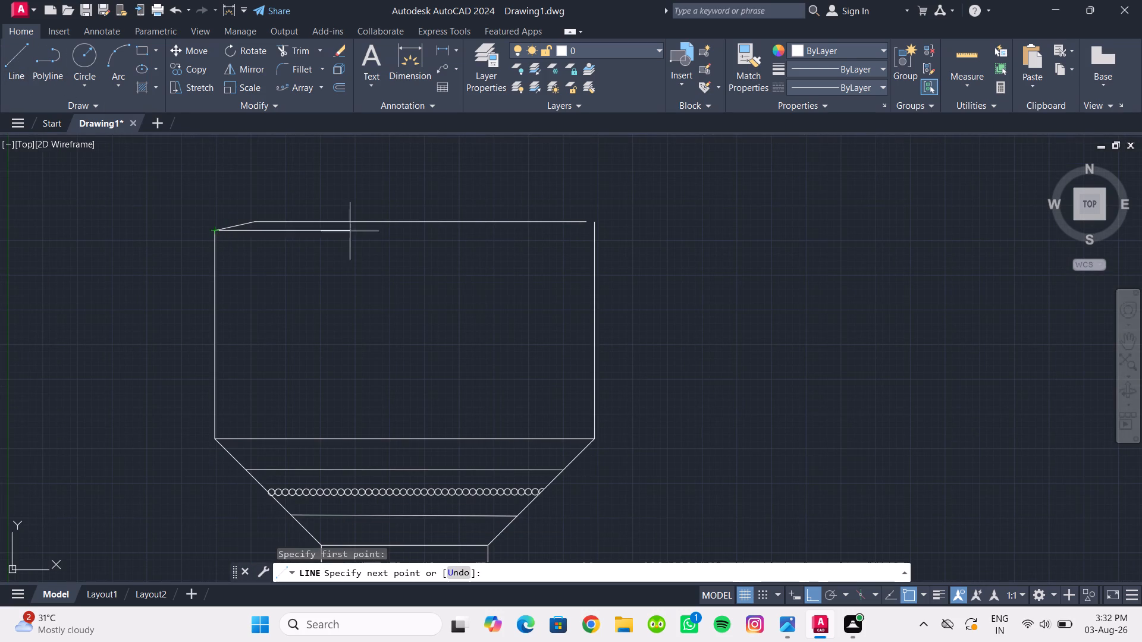
scroll(598, 239, "up", 4)
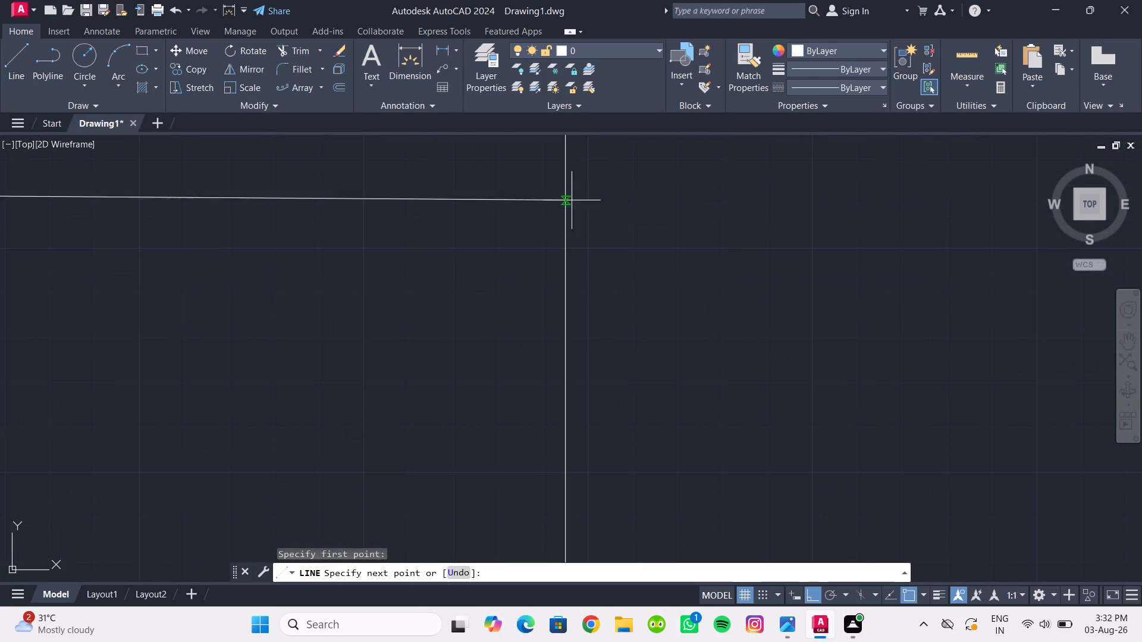
left_click(566, 185)
scroll(542, 206, "down", 1)
middle_click_drag(542, 207, 592, 339)
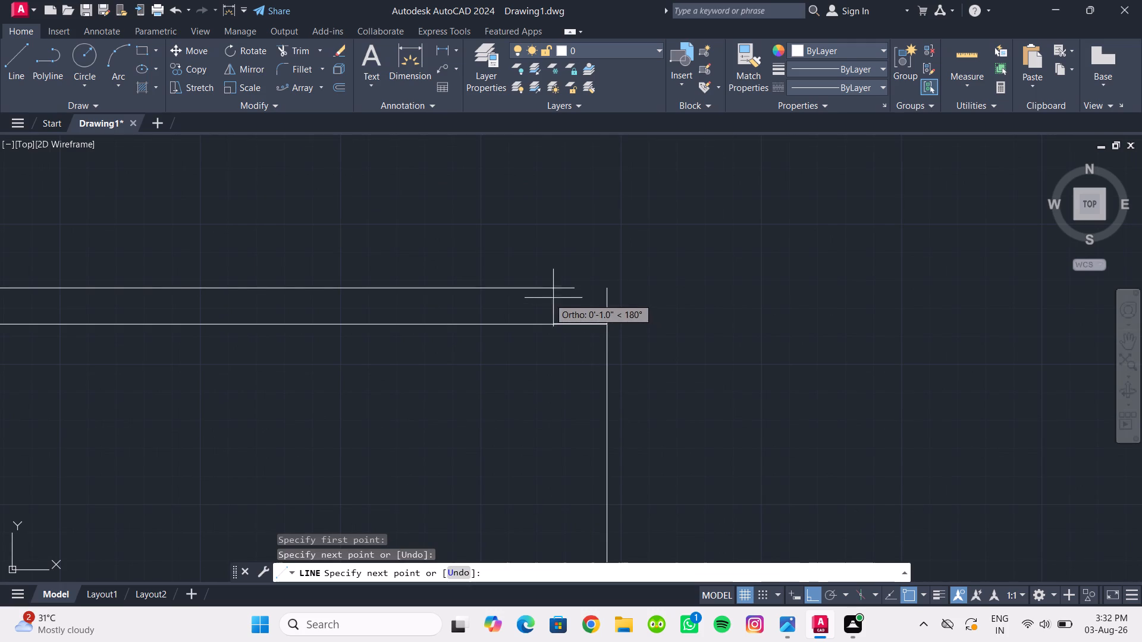
With Ortho off, polar tracking and dynamic input on, add a line about 3" long at 167° up to the top line and end it.
left_click(812, 593)
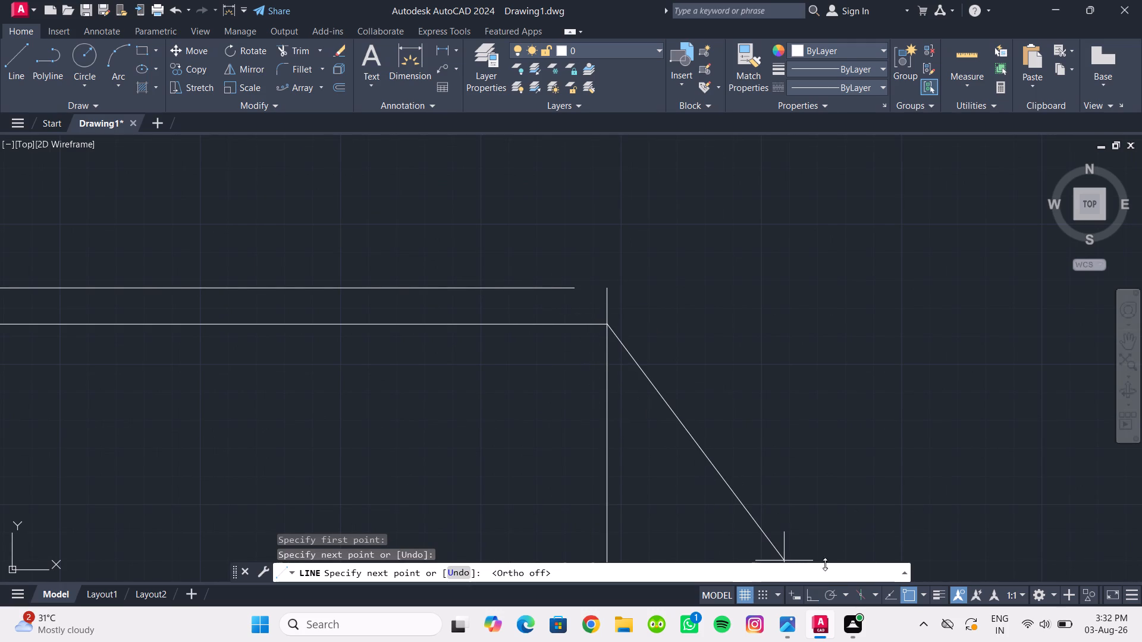
left_click(830, 591)
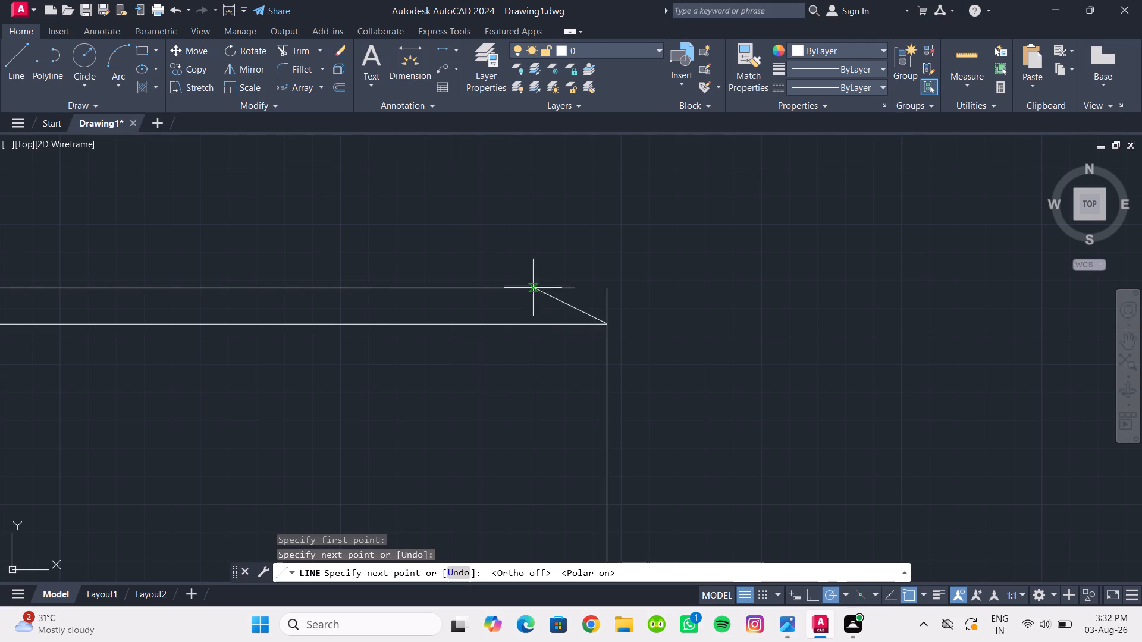
scroll(570, 370, "down", 2)
middle_click_drag(570, 370, 582, 346)
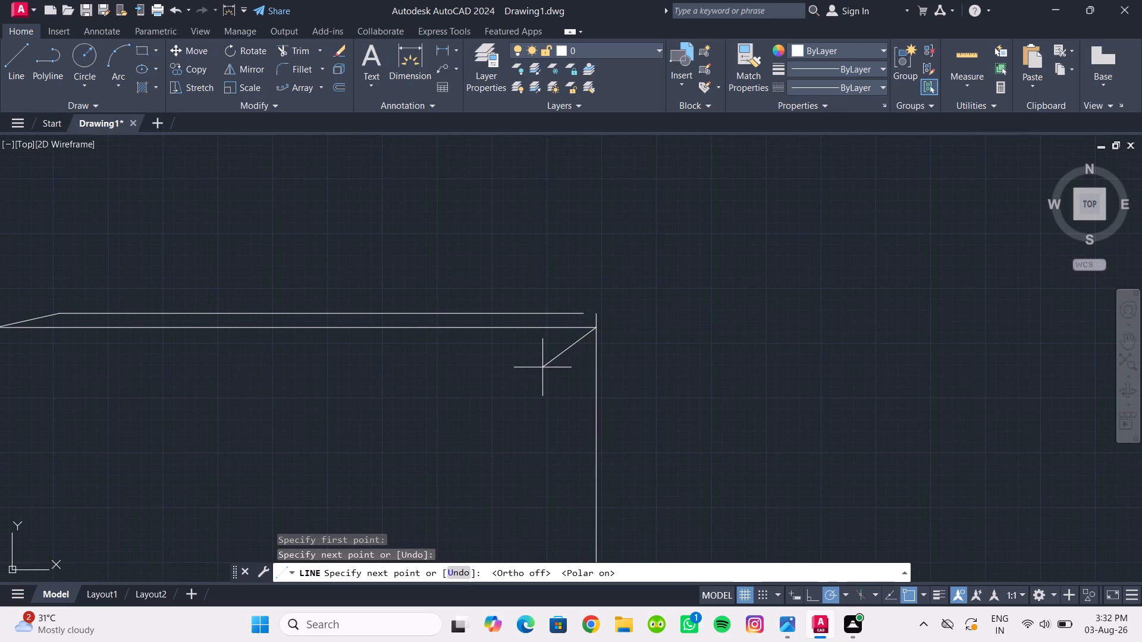
key("F12")
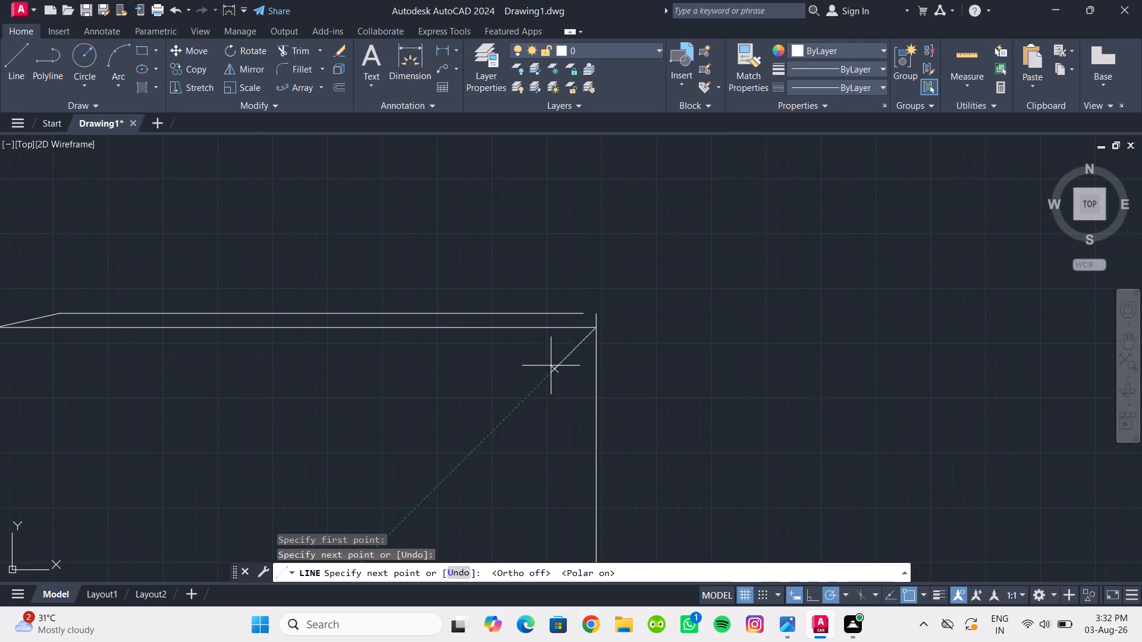
scroll(553, 308, "up", 4)
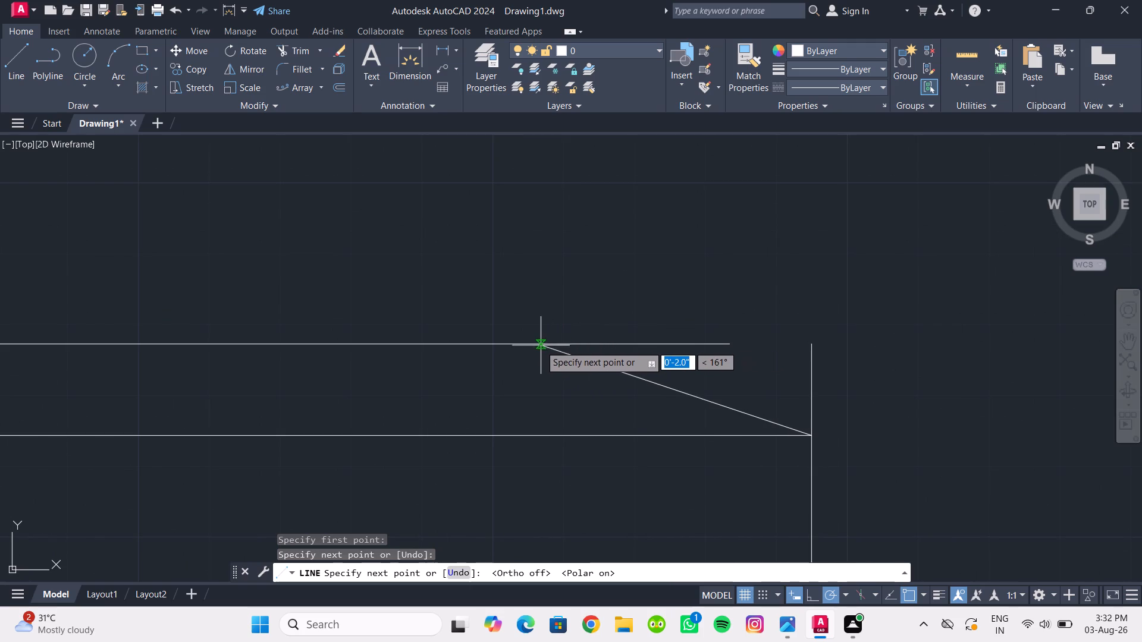
left_click(401, 345)
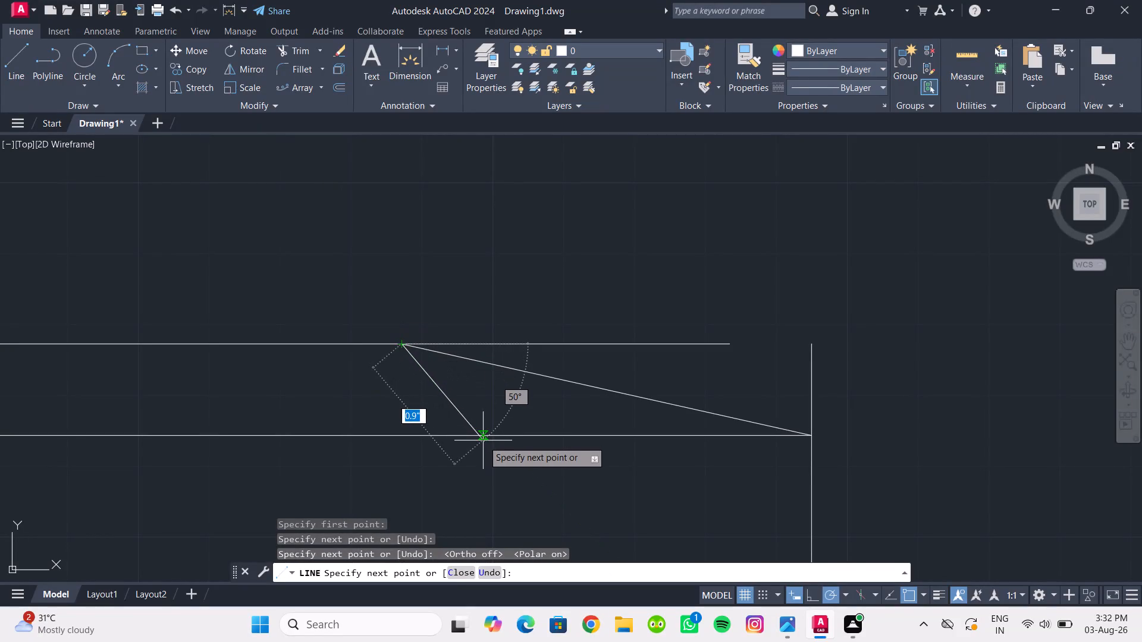
key("Escape")
key("Escape")
Trim the top line's overhang past the new slanted line and the right side line's stub above its corner.
type("TR")
key("Return")
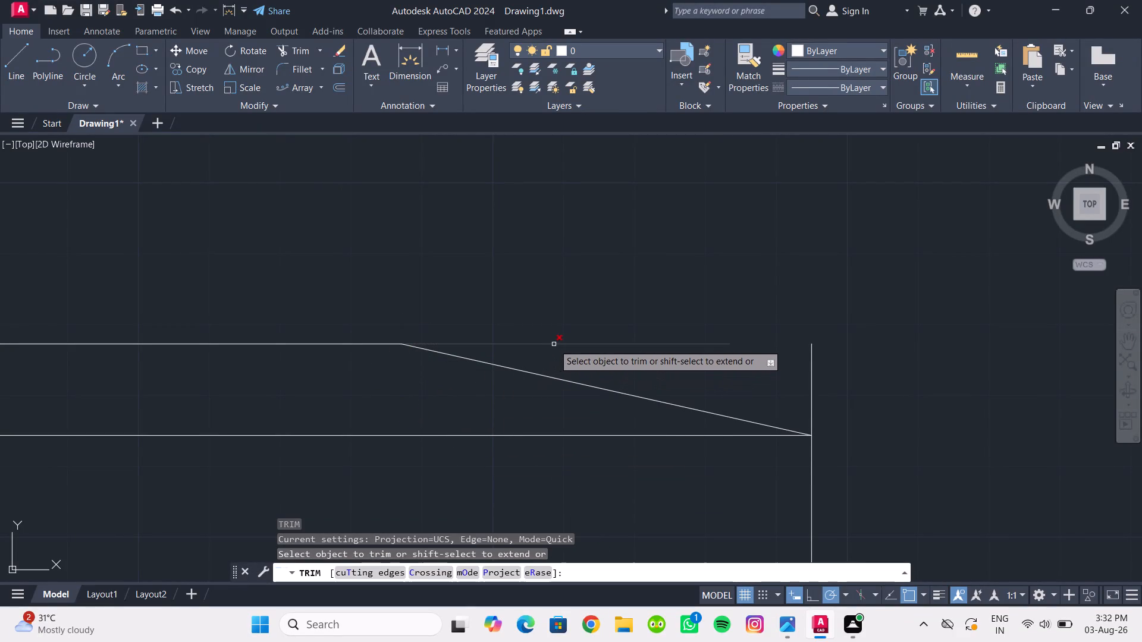
left_click(557, 344)
left_click(812, 389)
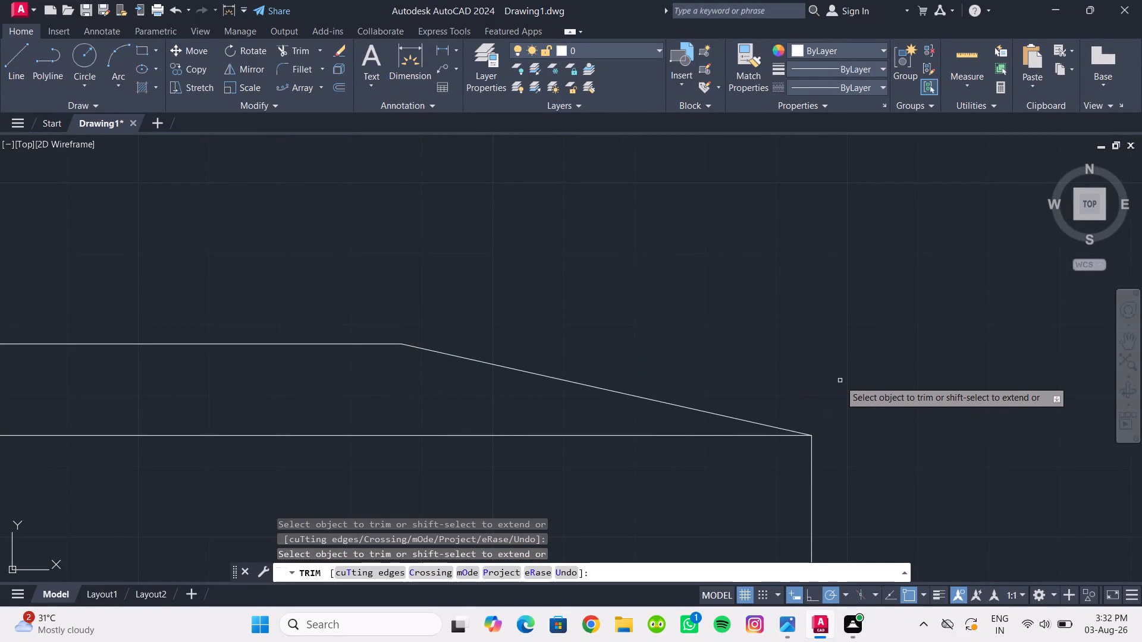
scroll(840, 384, "down", 5)
middle_click_drag(785, 445, 799, 417)
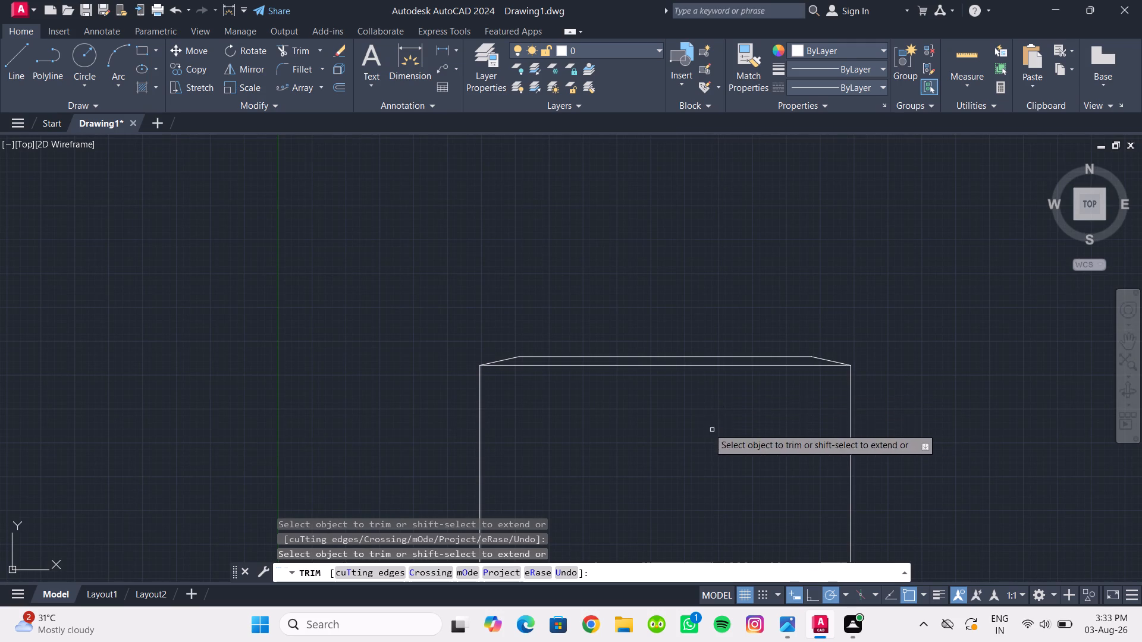
key("Escape")
Erase the horizontal guide line between the upper ends of the two side lines.
left_click(633, 366)
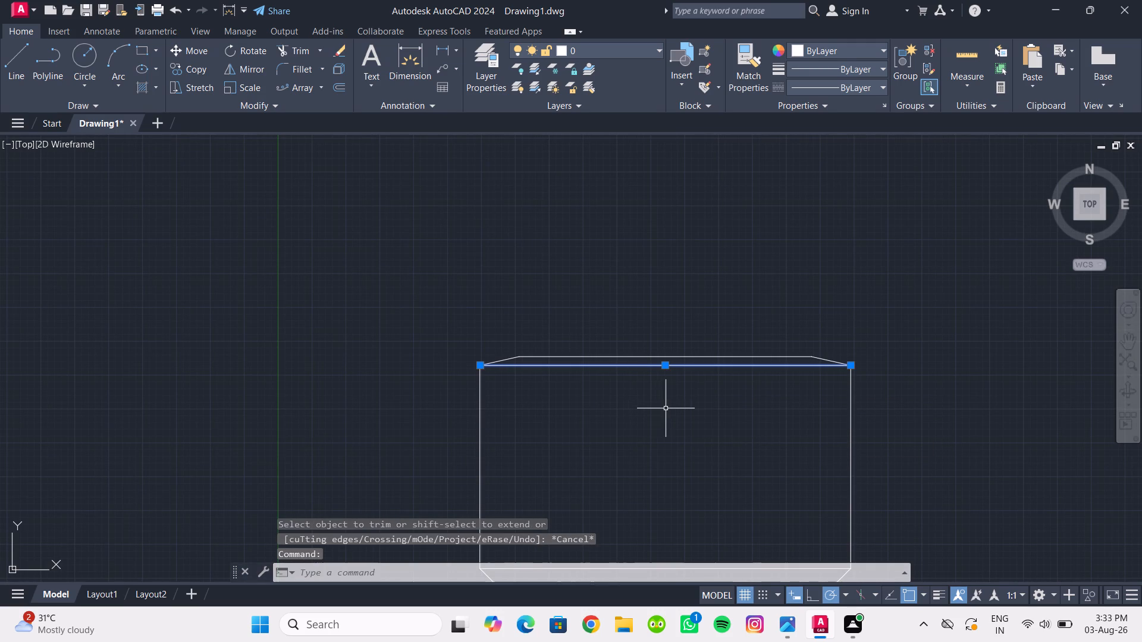
key("Delete")
Join the top horizontal line and its two slanted end lines into one polyline.
scroll(667, 407, "down", 2)
middle_click_drag(670, 407, 669, 364)
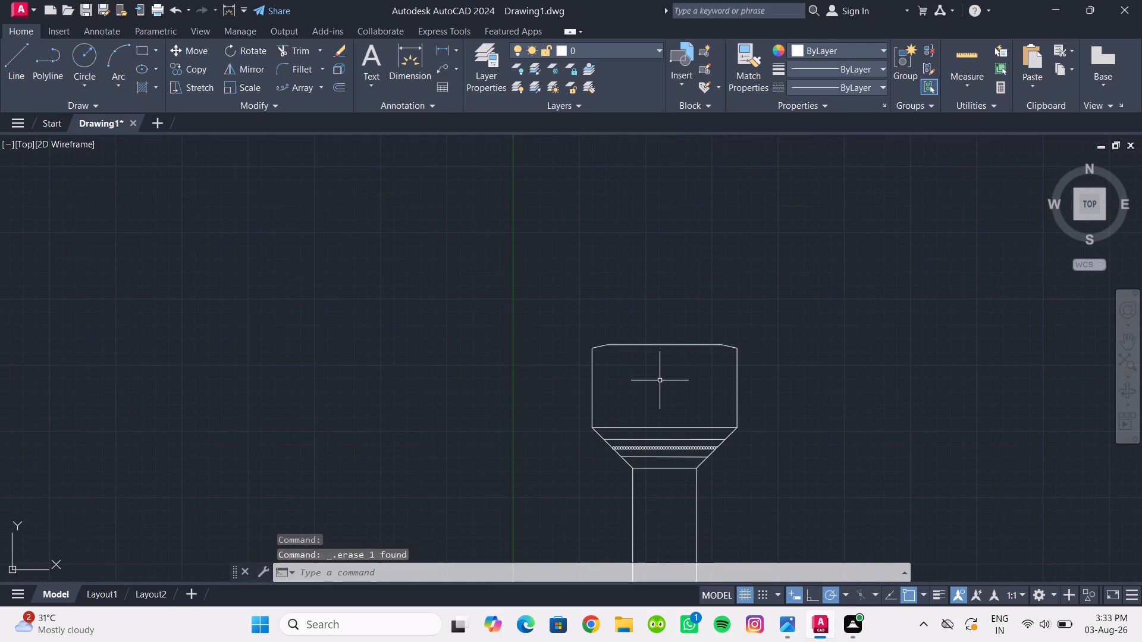
scroll(660, 380, "up", 1)
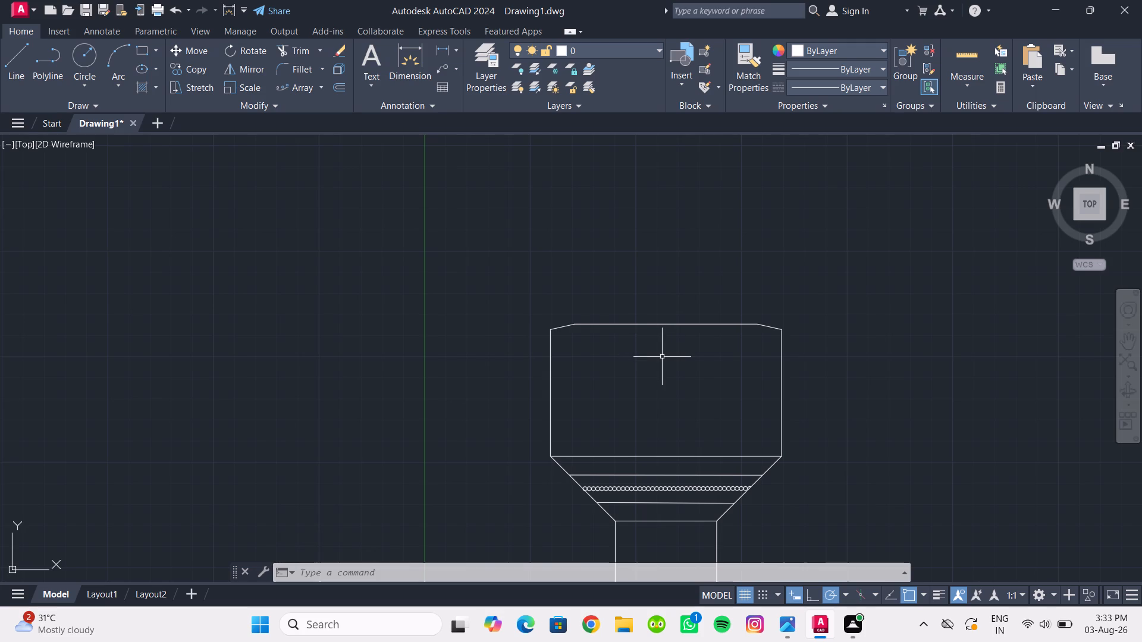
scroll(662, 357, "up", 1)
middle_click_drag(663, 359, 636, 340)
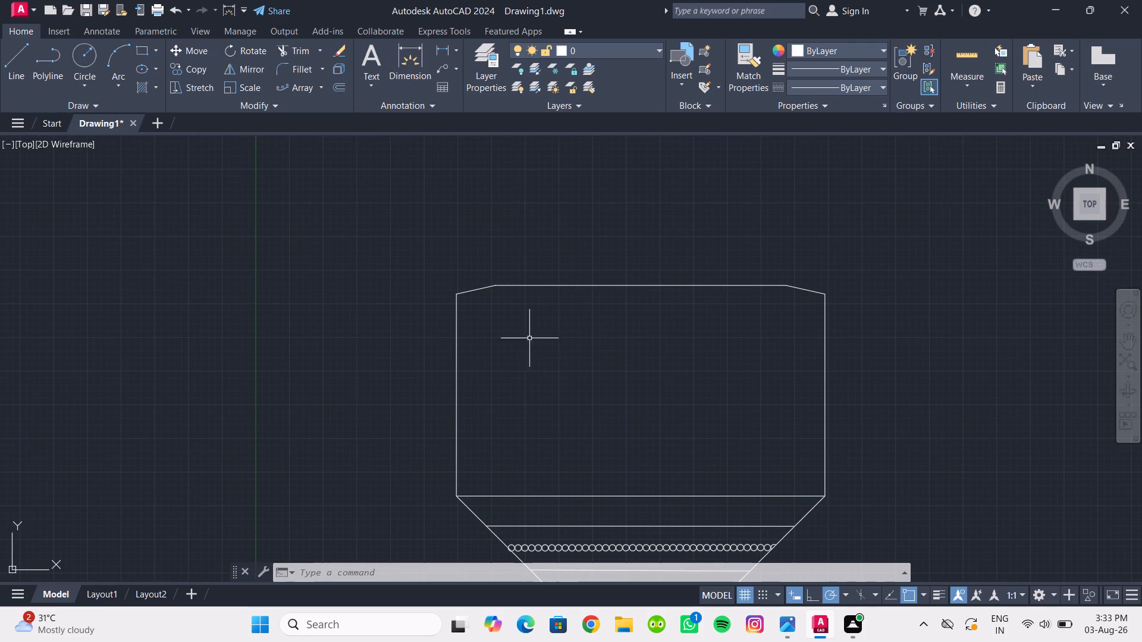
left_click_drag(470, 270, 630, 322)
left_click_drag(793, 333, 786, 328)
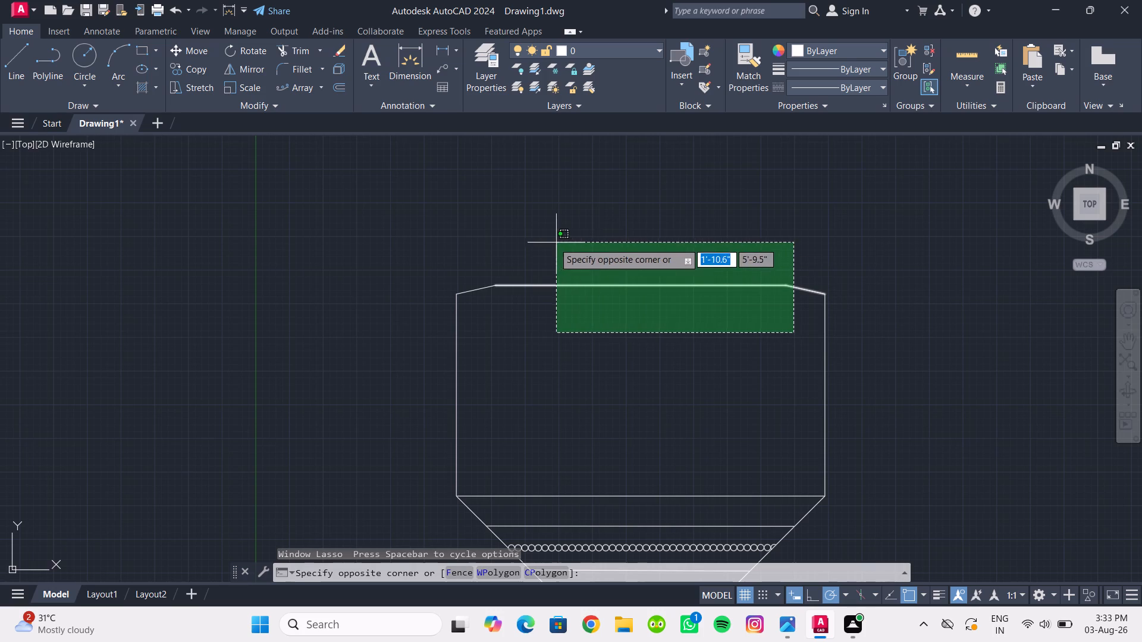
left_click(479, 232)
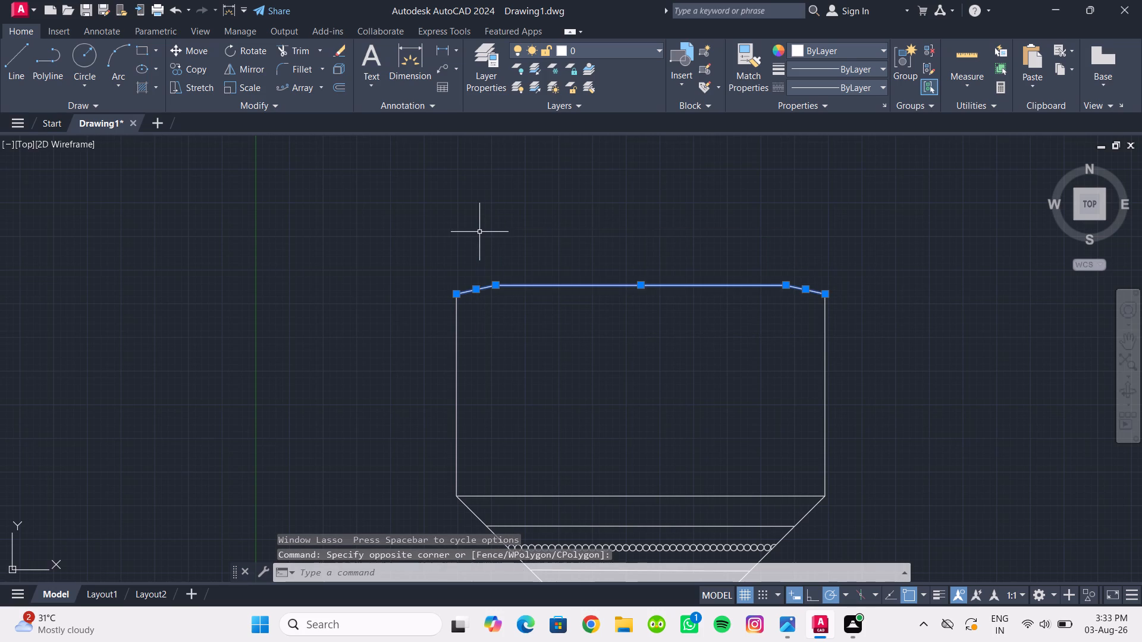
key("j")
key("Return")
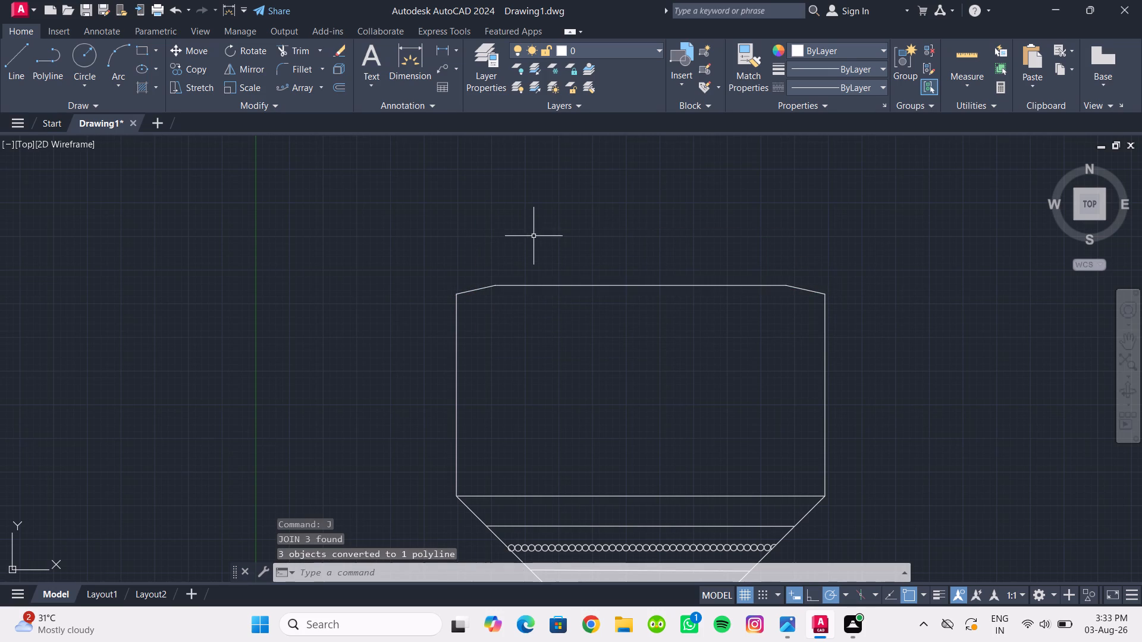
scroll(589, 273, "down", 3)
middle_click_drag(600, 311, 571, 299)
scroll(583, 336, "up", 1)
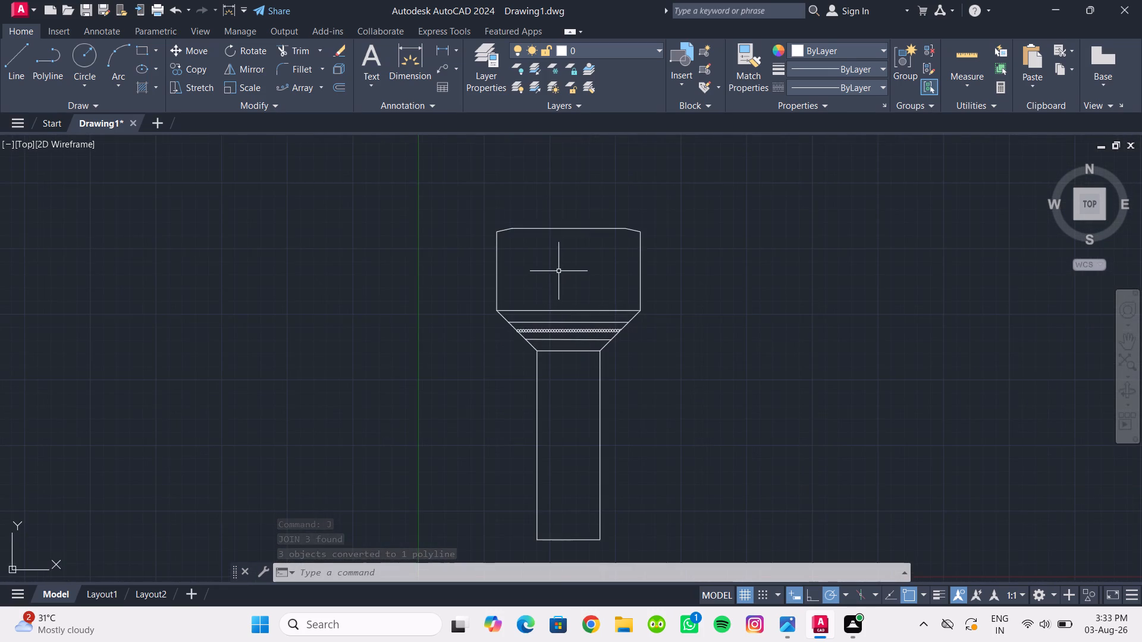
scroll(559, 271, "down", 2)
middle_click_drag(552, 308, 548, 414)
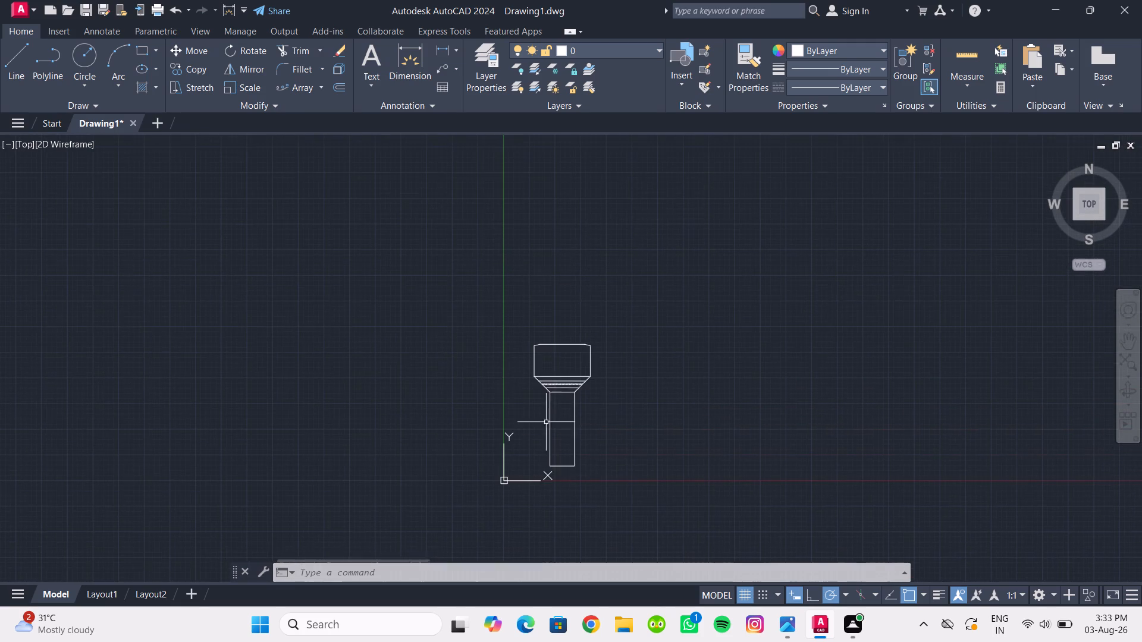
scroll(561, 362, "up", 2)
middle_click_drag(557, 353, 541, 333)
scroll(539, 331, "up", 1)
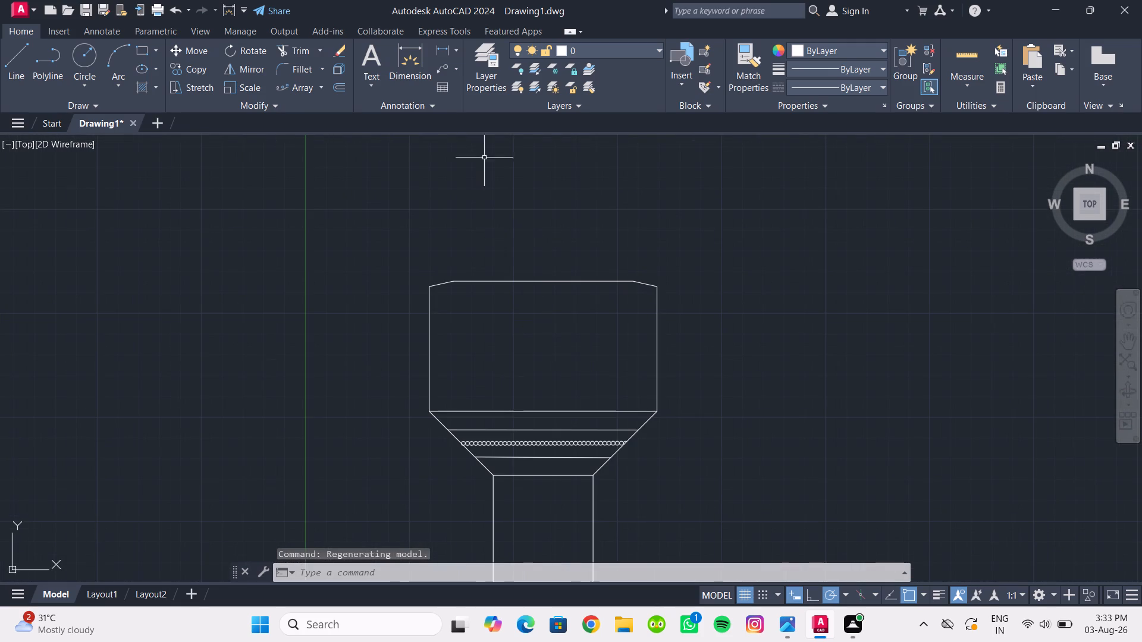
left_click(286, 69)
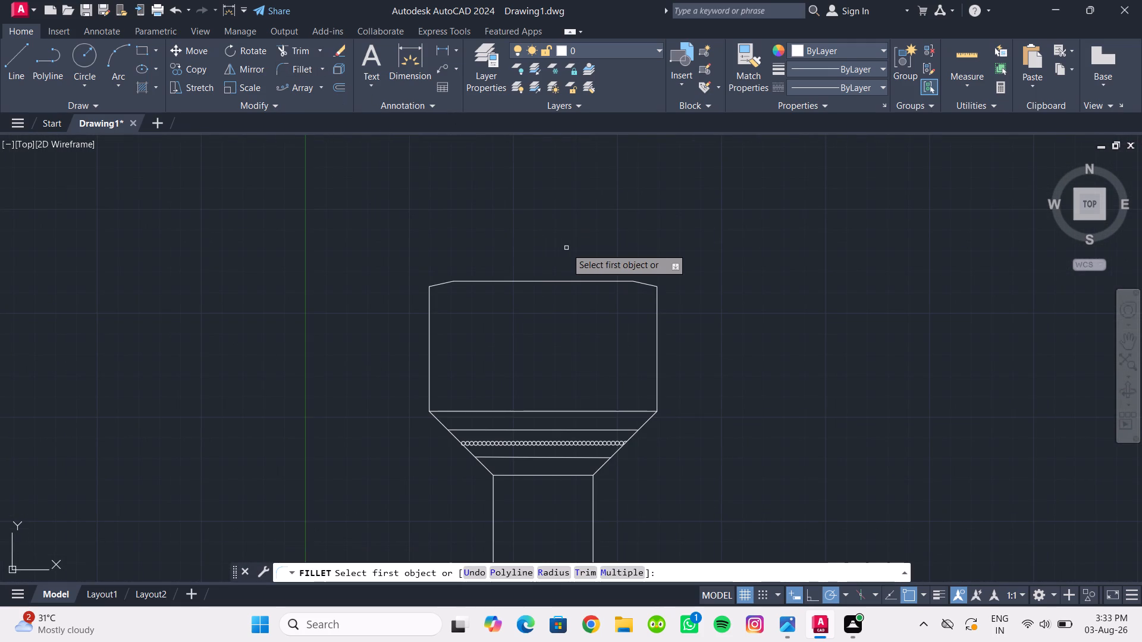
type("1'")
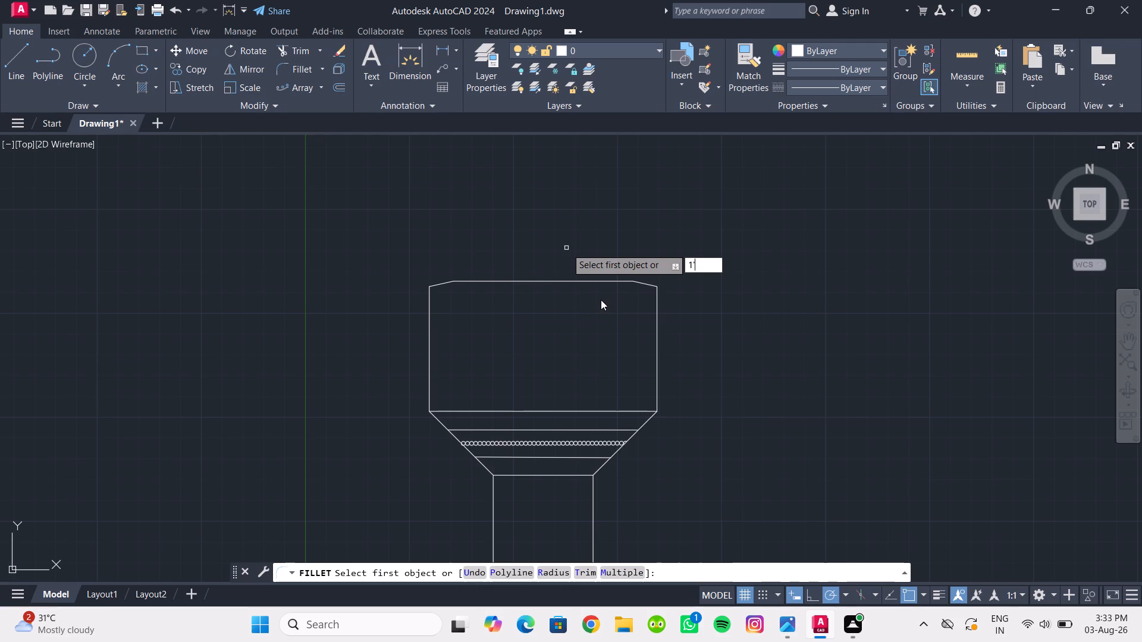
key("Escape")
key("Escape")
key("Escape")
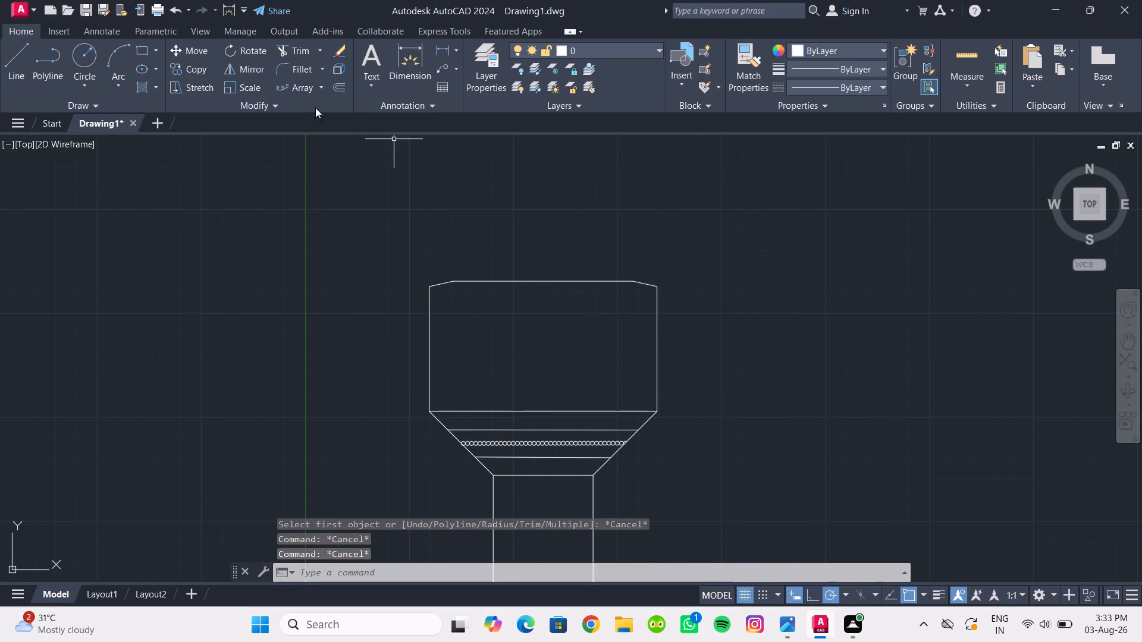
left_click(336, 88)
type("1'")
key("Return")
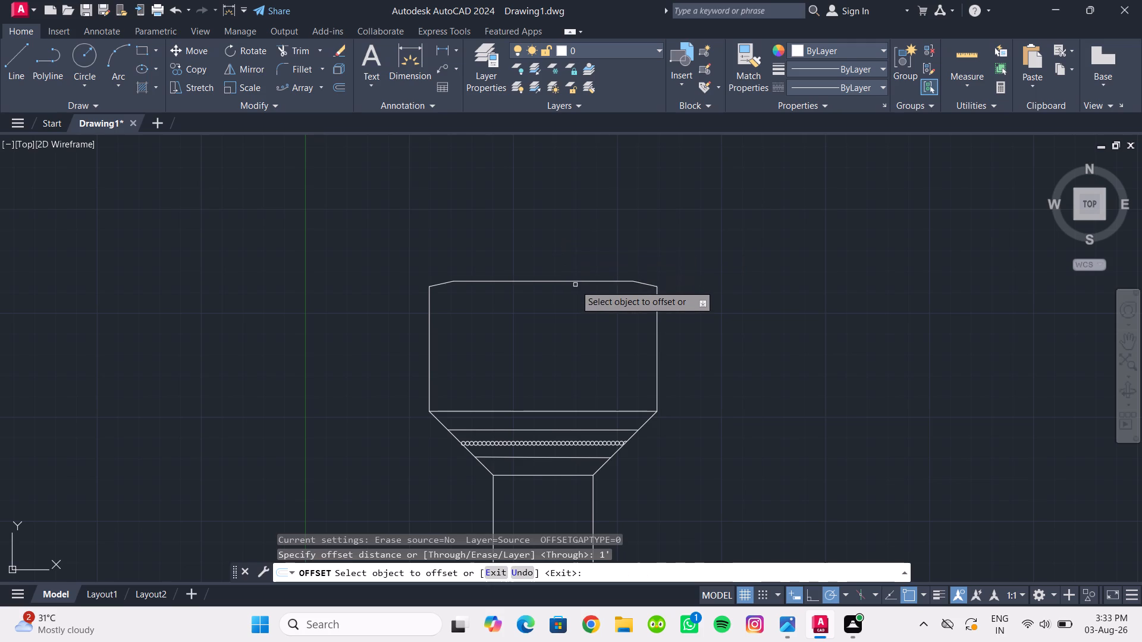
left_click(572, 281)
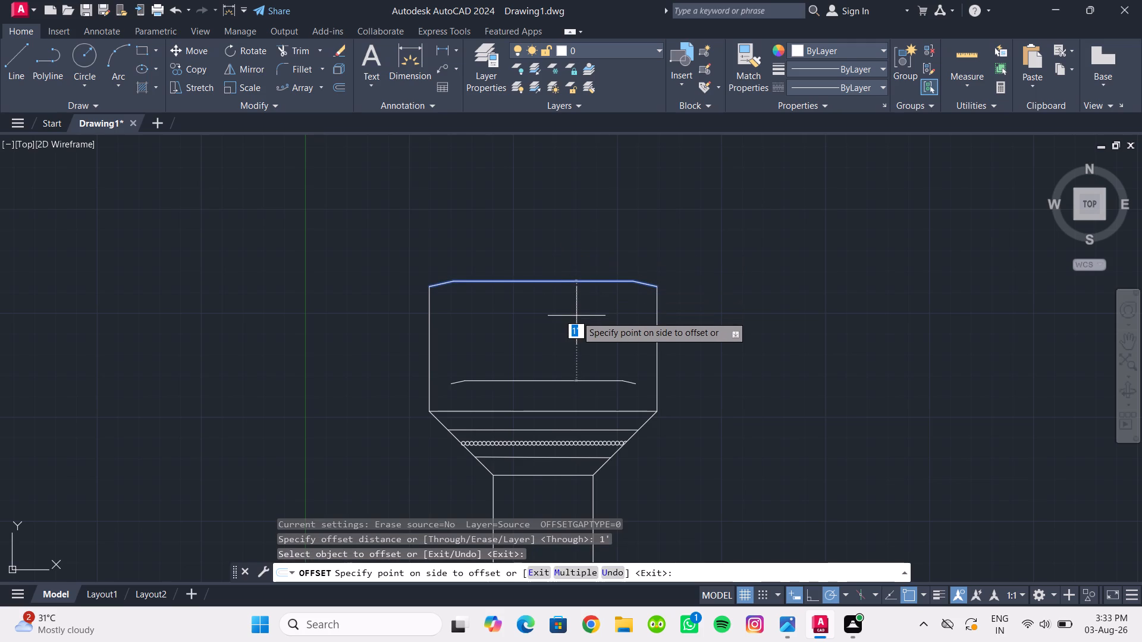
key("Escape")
Offset the joined top polyline 2" downward, inside the section above the flared top.
left_click(338, 90)
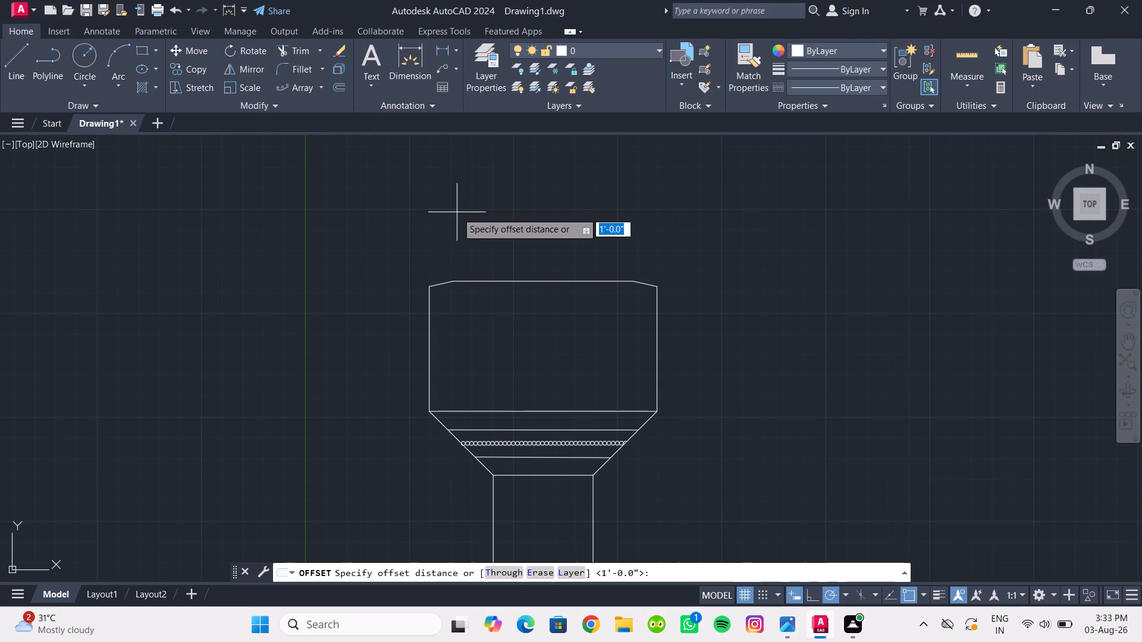
type("5\"")
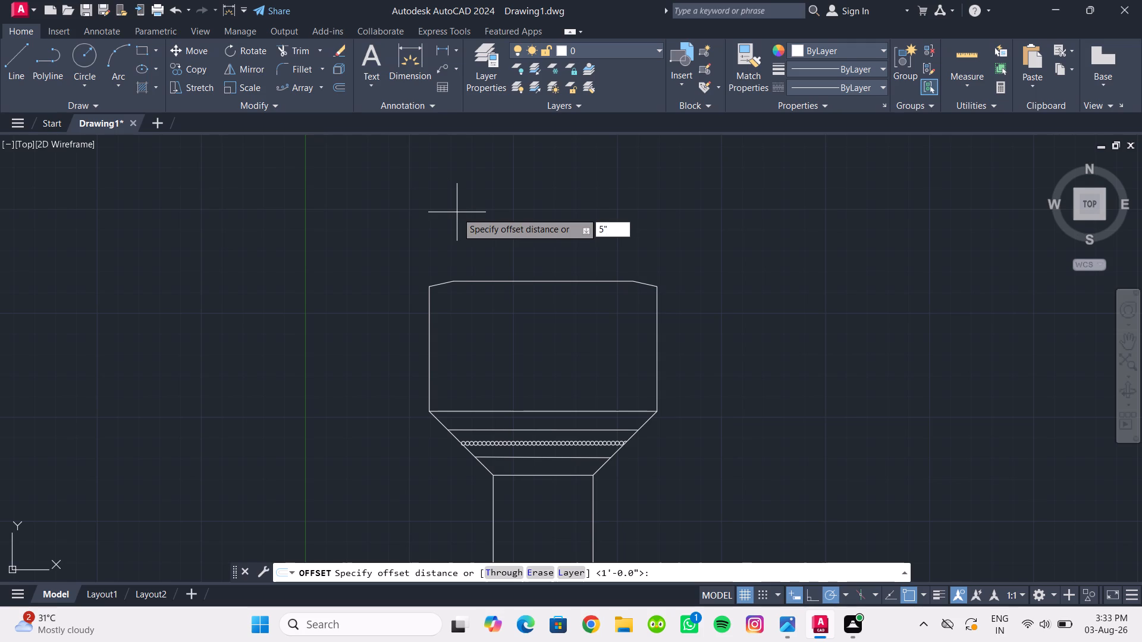
key("BackSpace")
key("BackSpace")
key("BackSpace")
type("2\"")
key("Return")
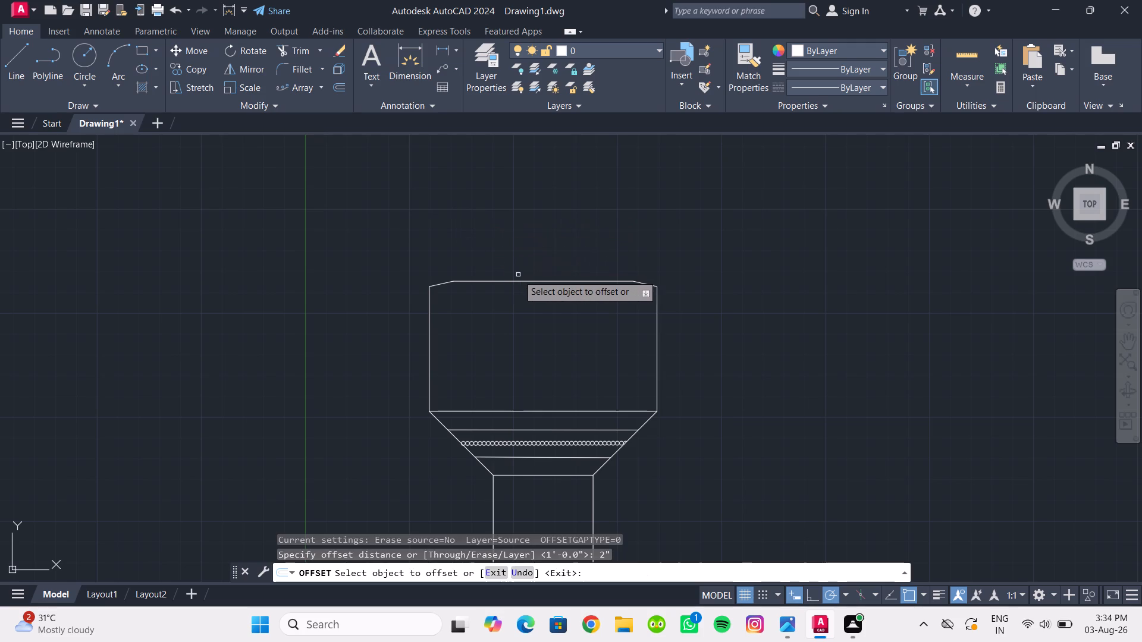
left_click(522, 280)
left_click(532, 332)
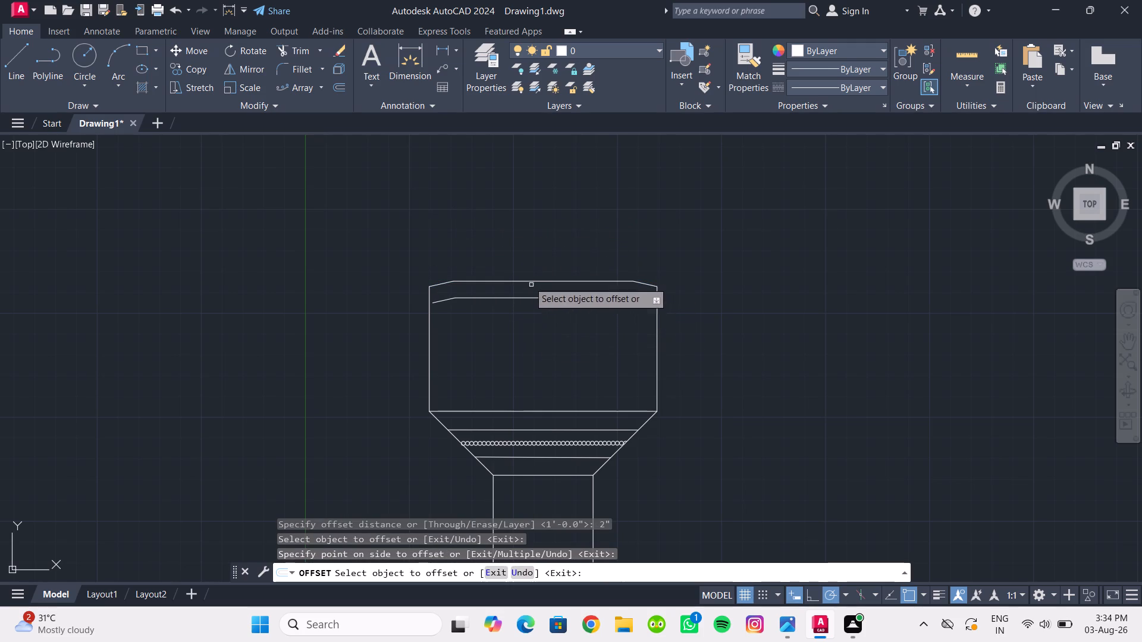
Offset the chamfered top polyline 3" downward, inside the section above the flared top.
left_click(338, 90)
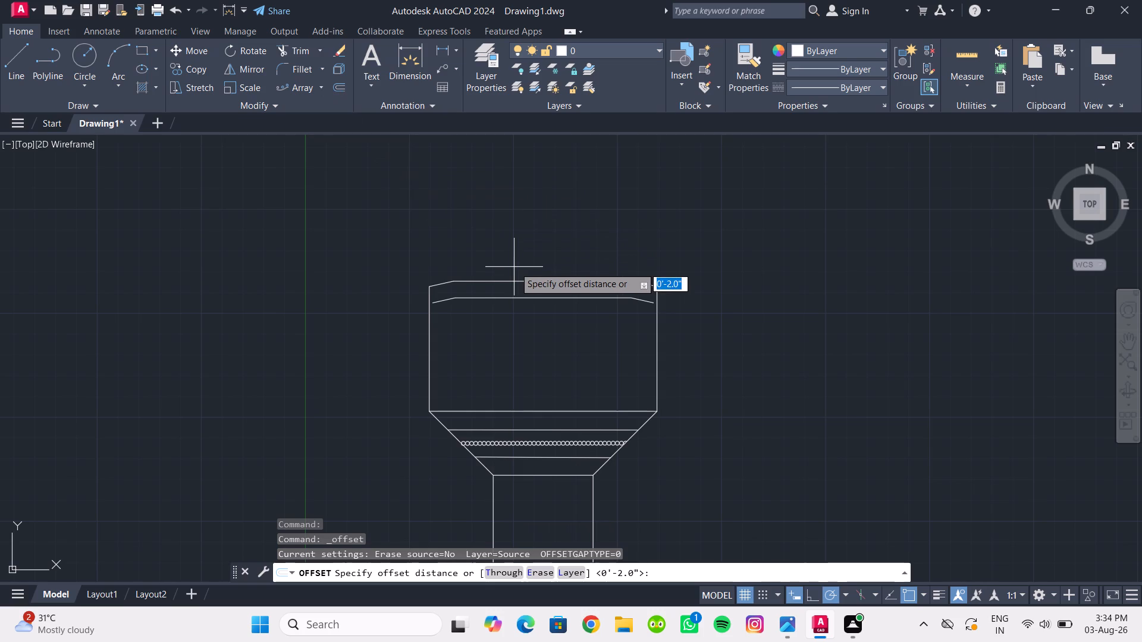
type("3\"")
key("Return")
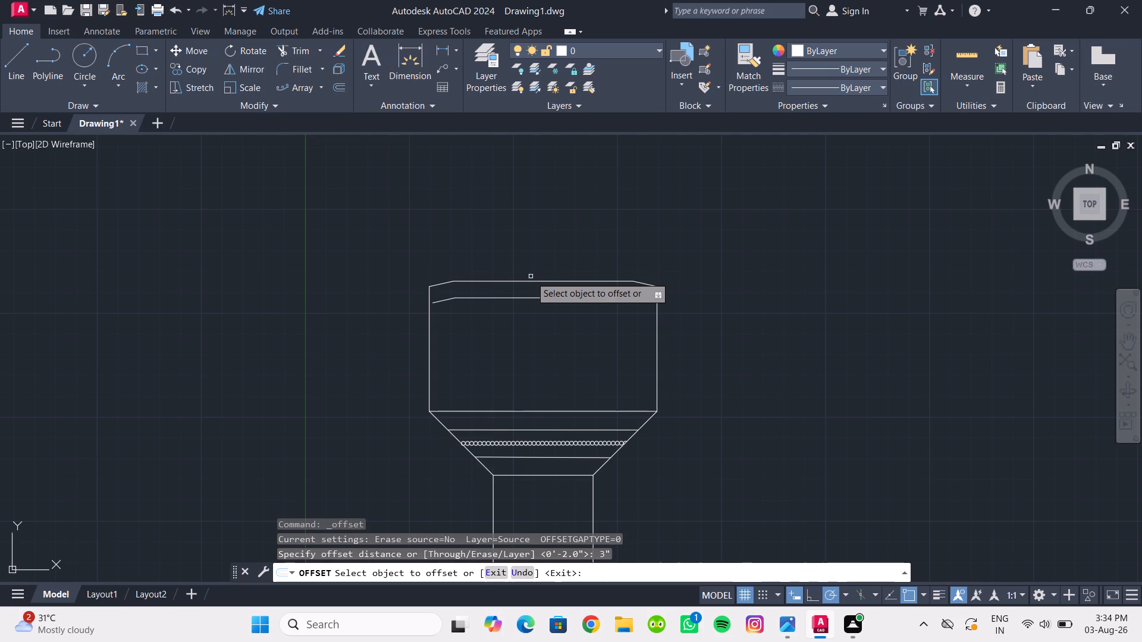
left_click(532, 282)
left_click(551, 326)
key("Escape")
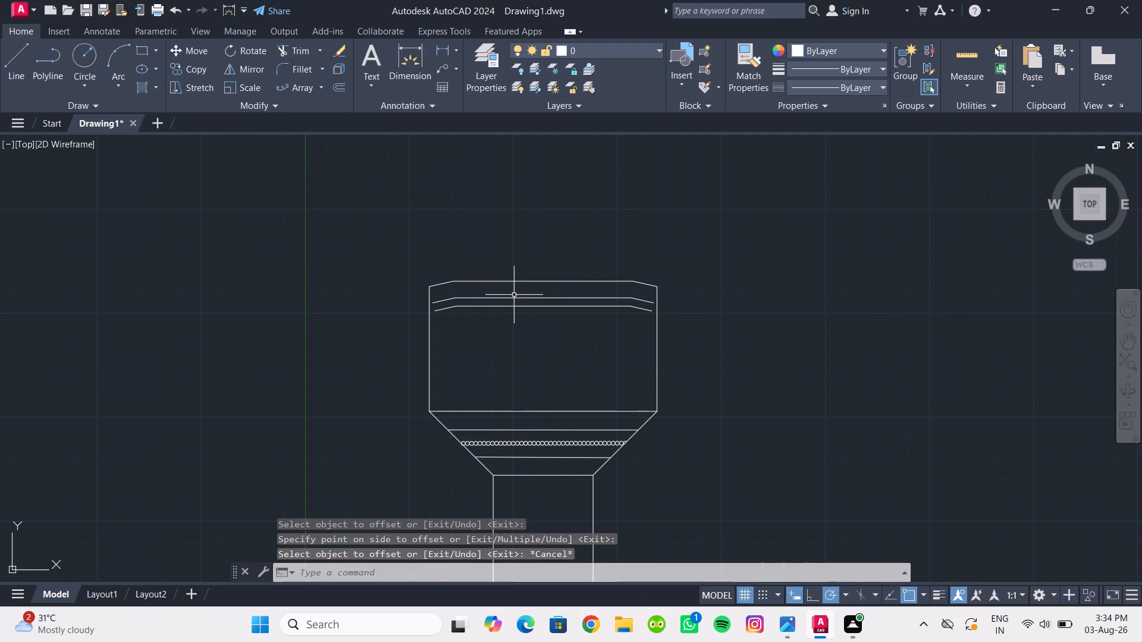
Erase the 2" offset copy lying between the top polyline and its 3" offset copy.
left_click(514, 301)
left_click(551, 330)
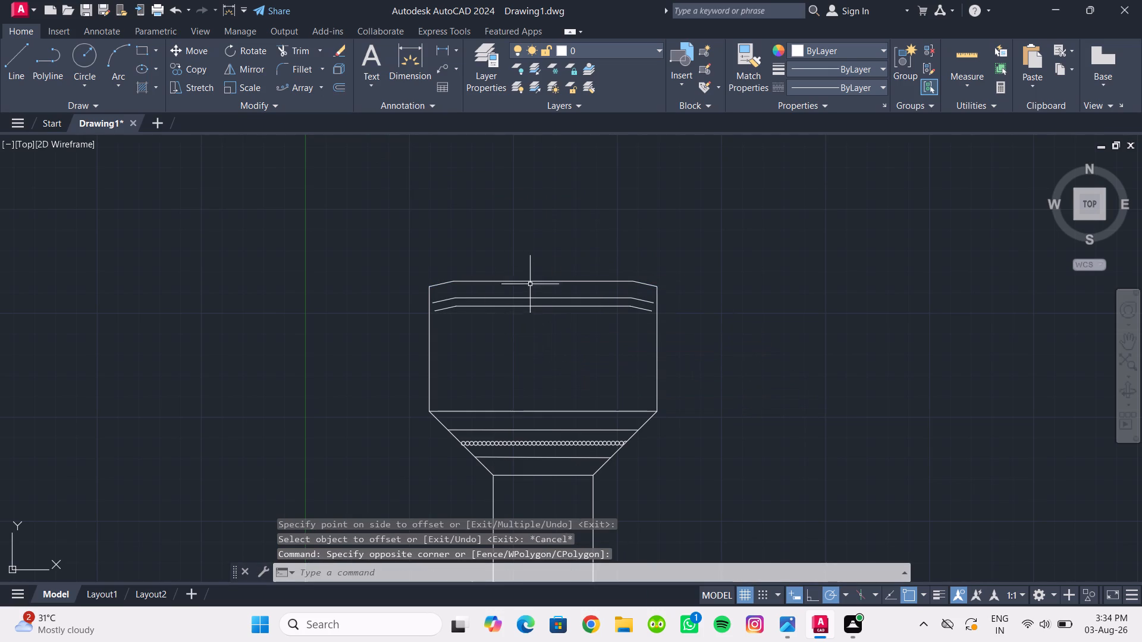
left_click(533, 295)
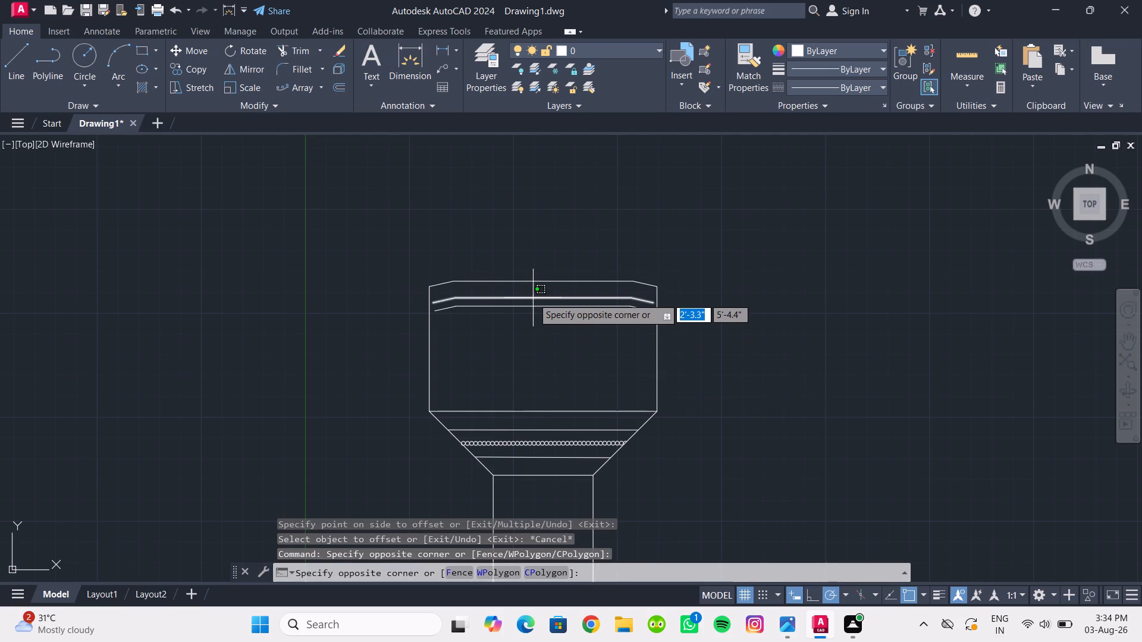
scroll(522, 295, "up", 4)
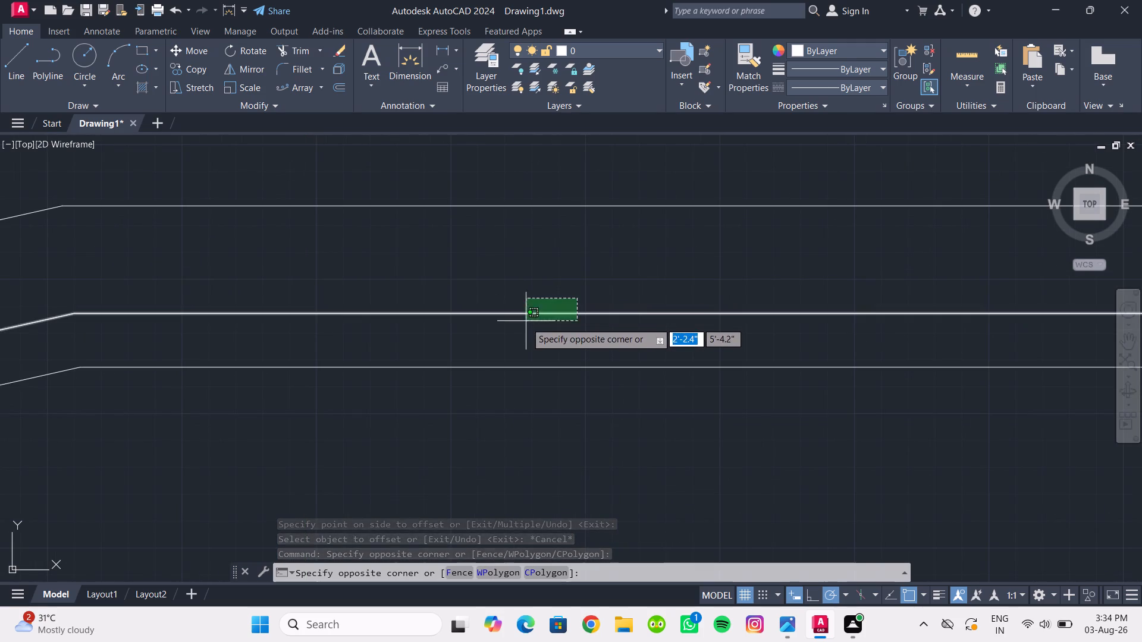
left_click(525, 325)
key("Delete")
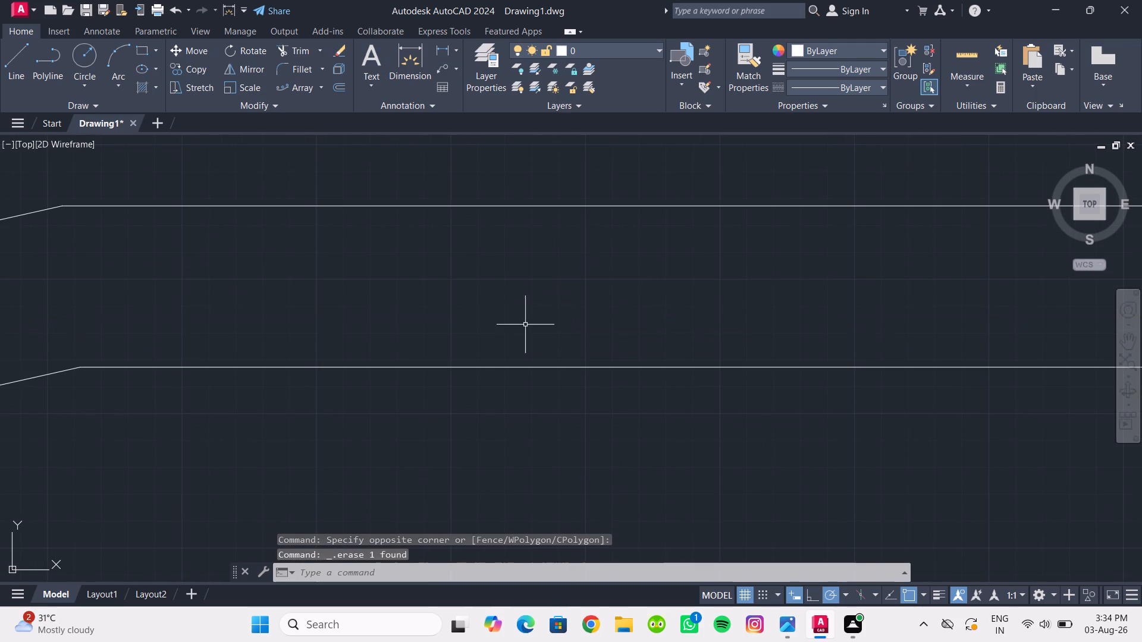
Extend both slanted ends of the 3" offset polyline out to the two vertical side lines.
scroll(566, 314, "down", 3)
key("e")
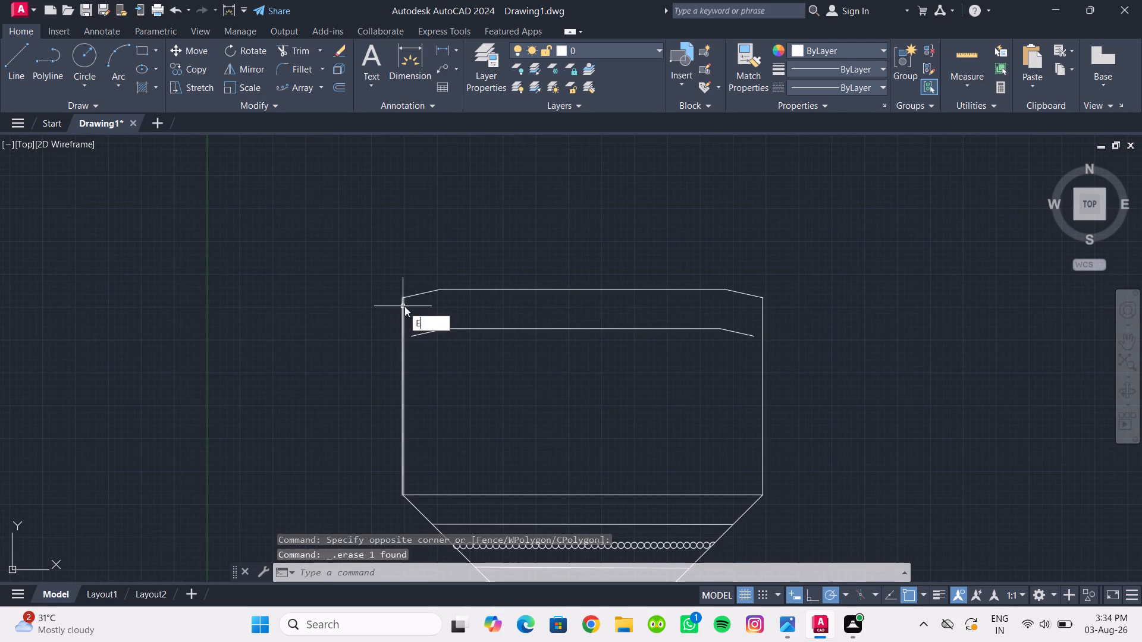
key("x")
key("Return")
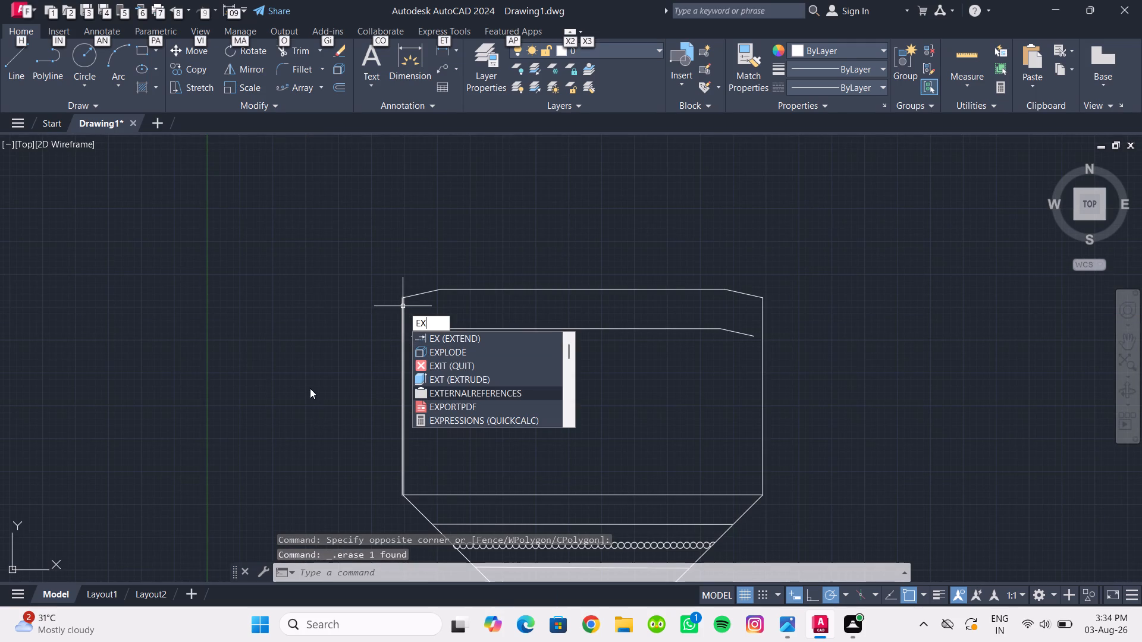
key("Return")
key("Return")
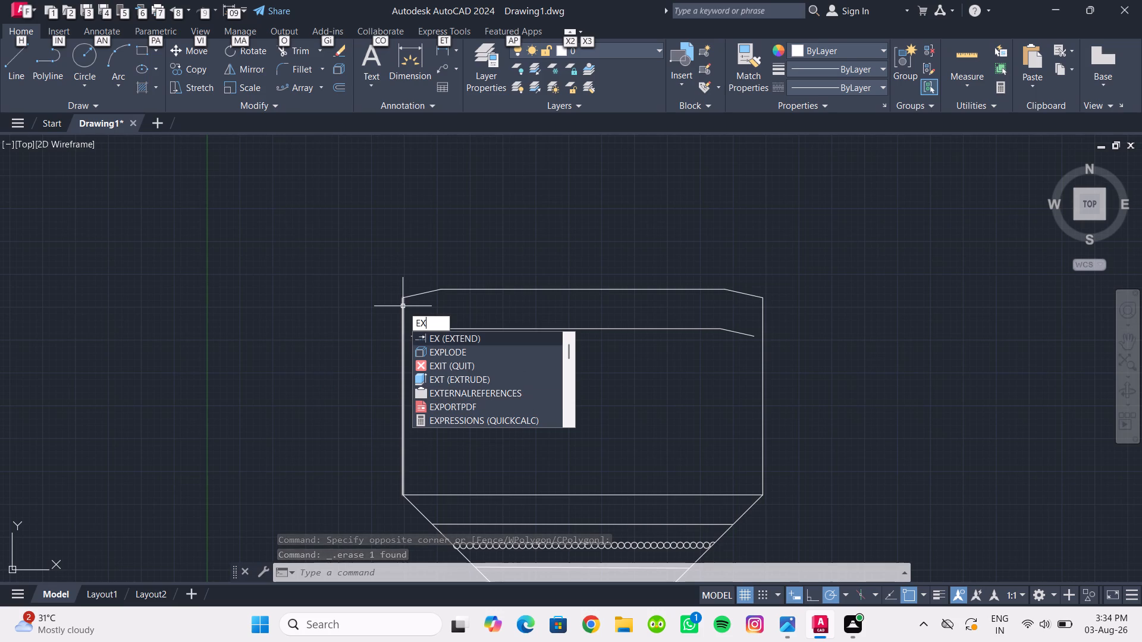
left_click(447, 341)
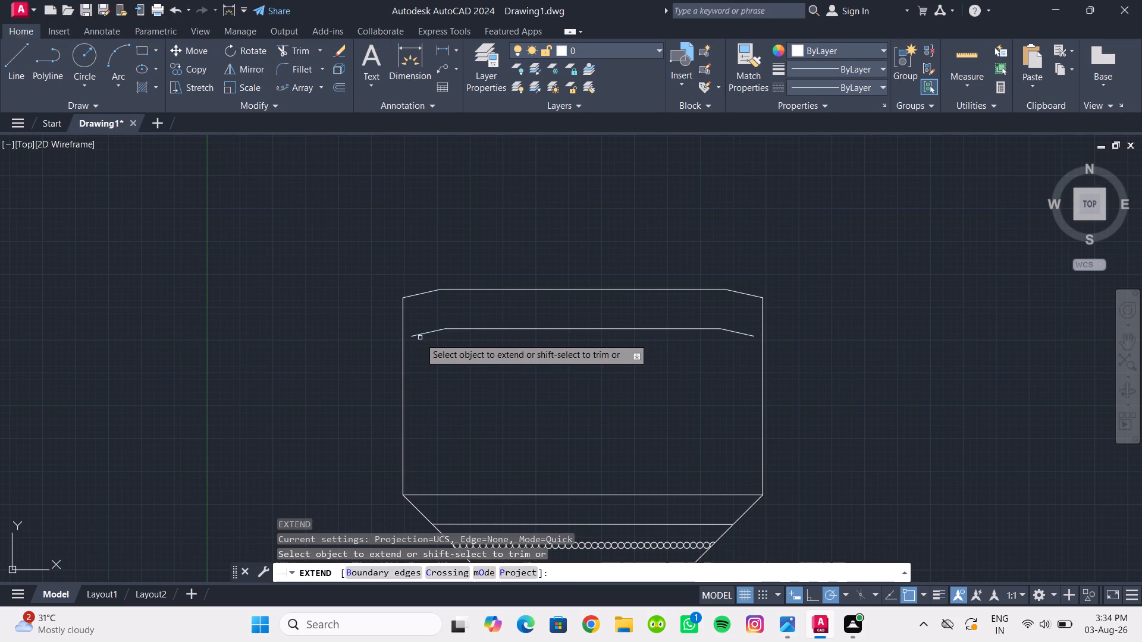
left_click(418, 337)
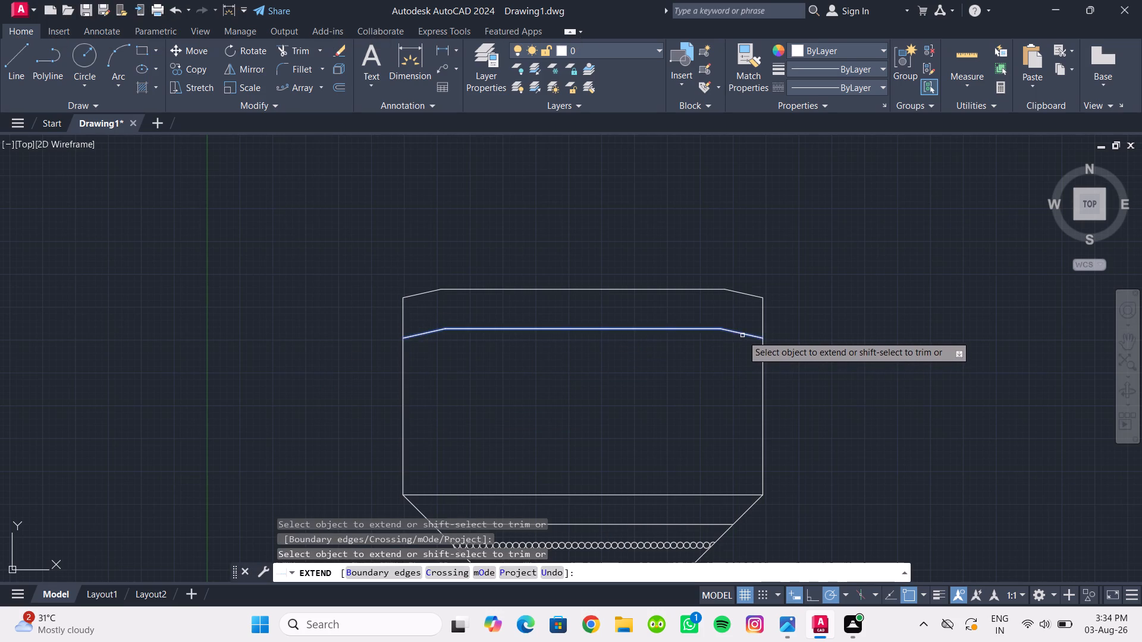
left_click(742, 335)
key("Escape")
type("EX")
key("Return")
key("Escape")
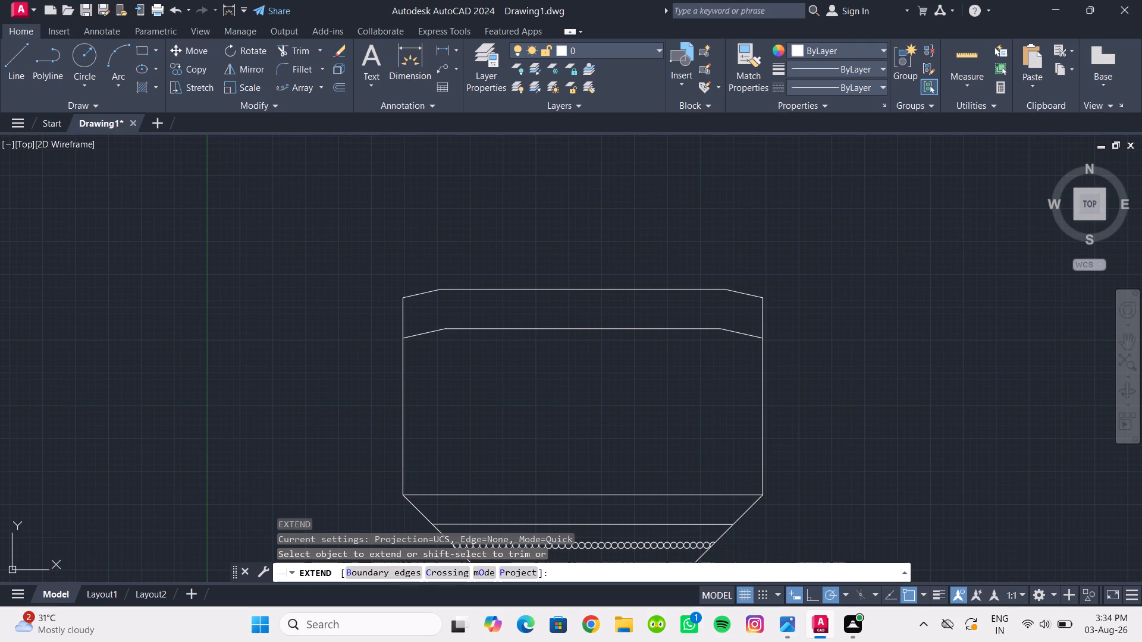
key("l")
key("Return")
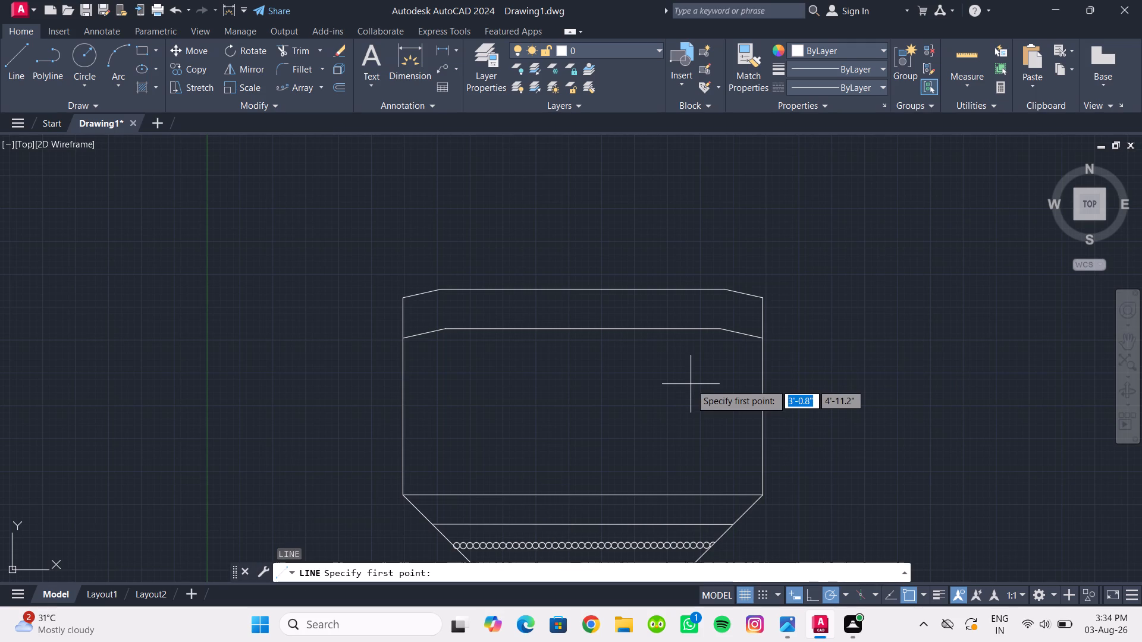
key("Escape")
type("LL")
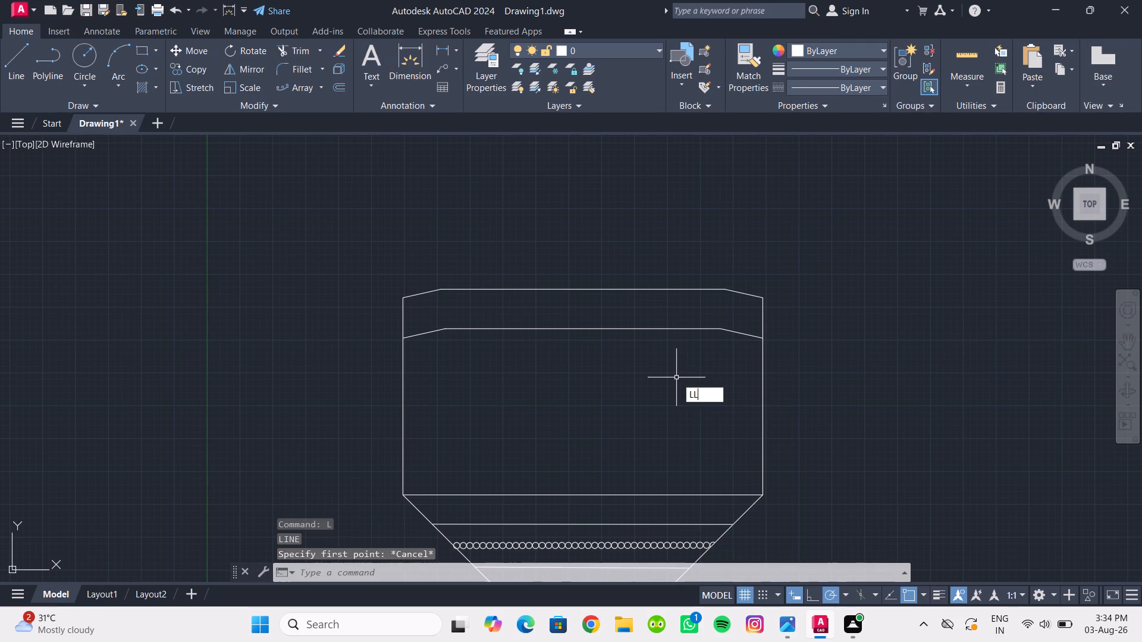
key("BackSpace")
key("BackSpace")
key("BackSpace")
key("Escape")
Draw a horizontal line across the section from the left side line's midpoint to the right side line.
scroll(596, 382, "down", 2)
middle_click_drag(595, 383, 557, 366)
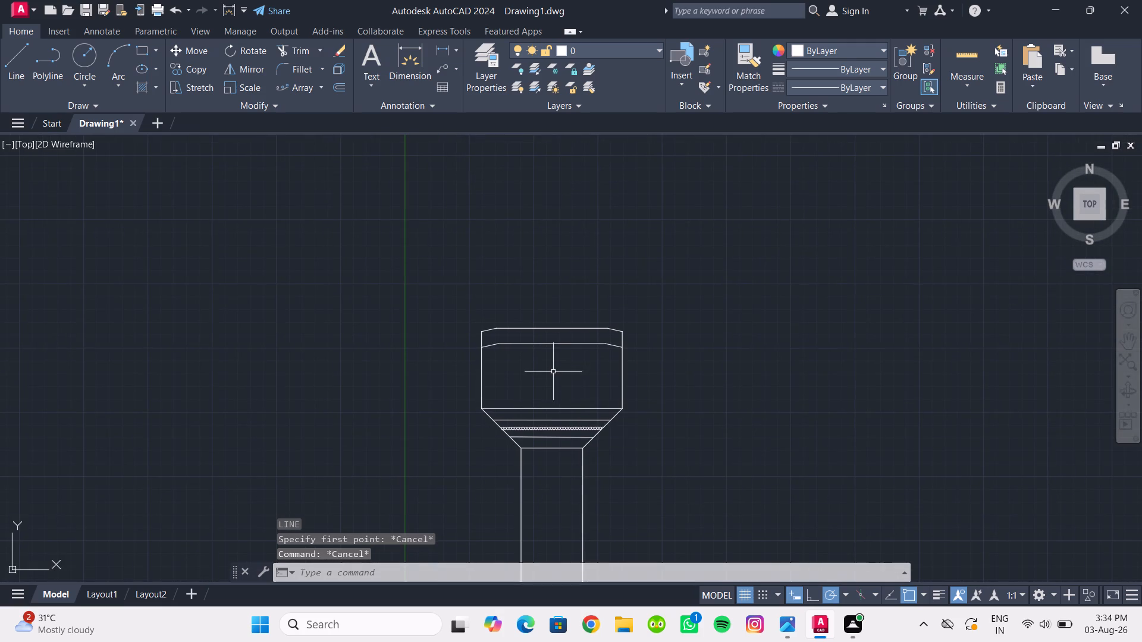
scroll(549, 371, "up", 1)
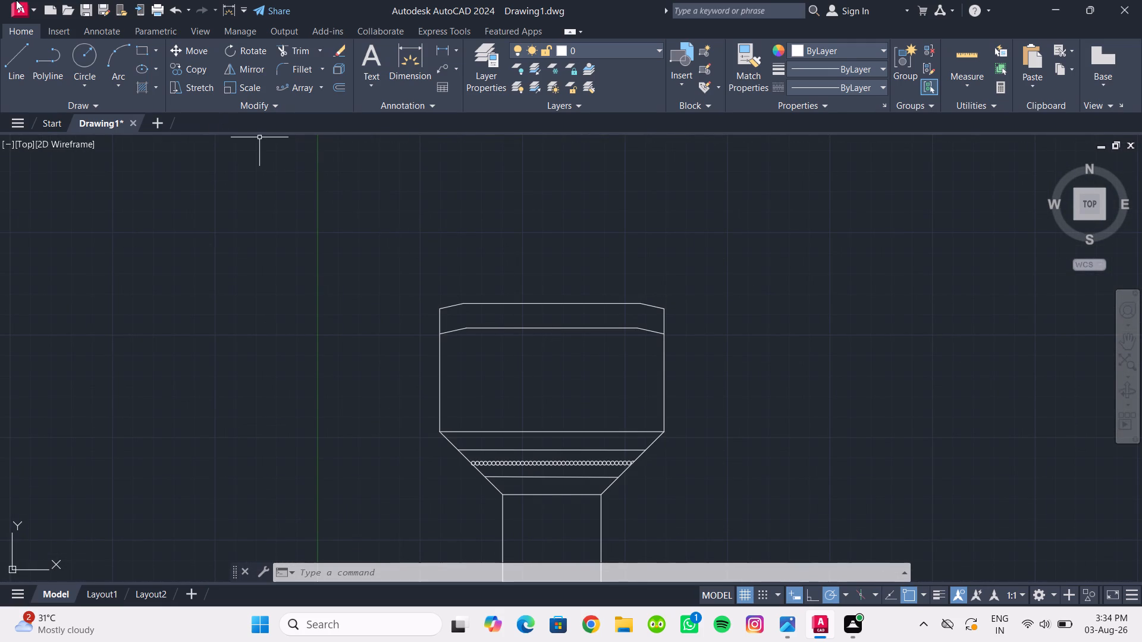
left_click(20, 50)
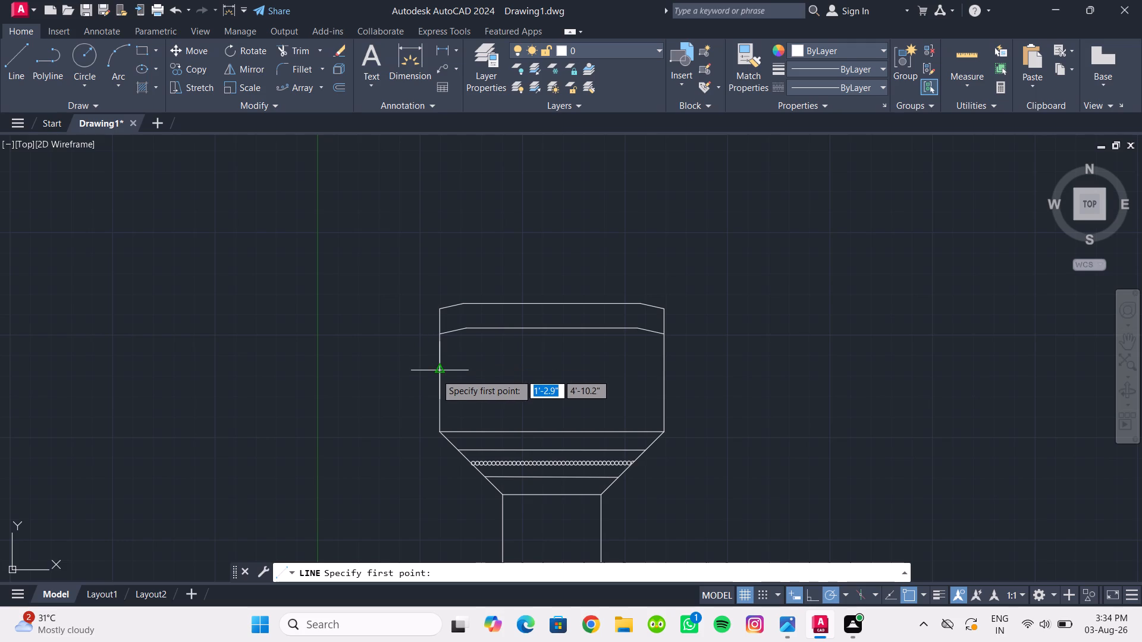
left_click(436, 374)
left_click(668, 370)
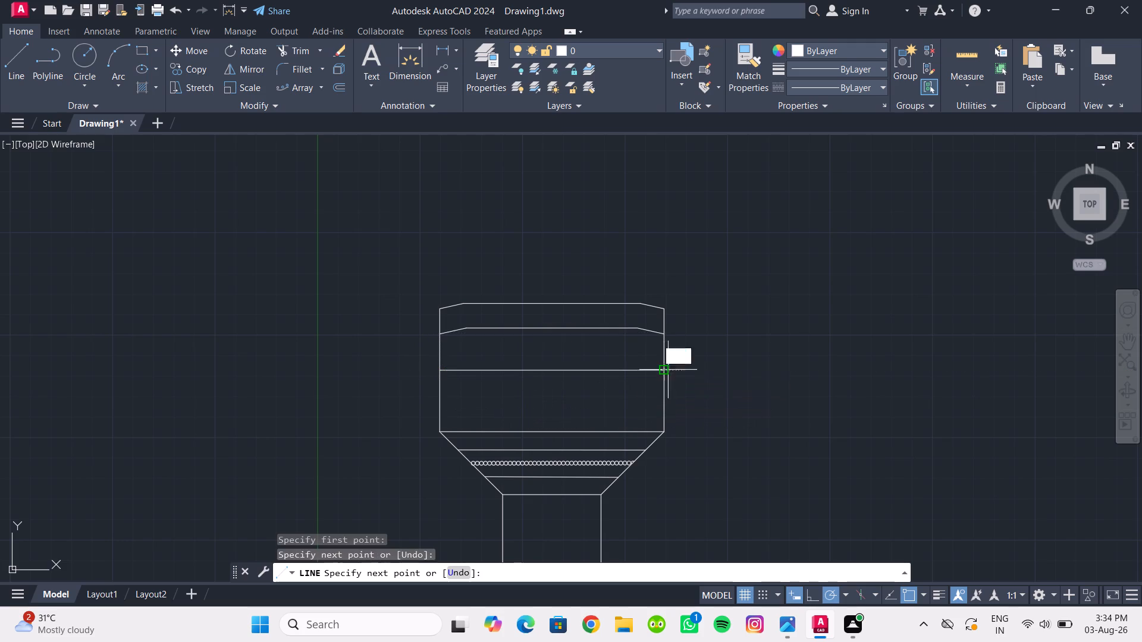
key("Escape")
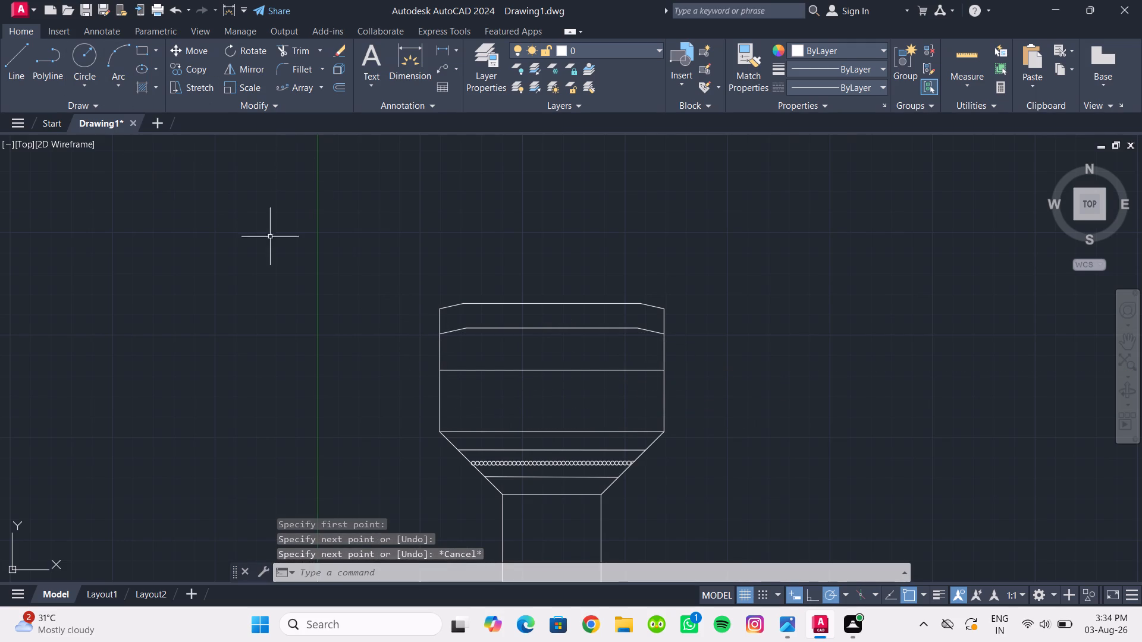
Offset the new mid-height horizontal line 3" downward.
left_click(19, 64)
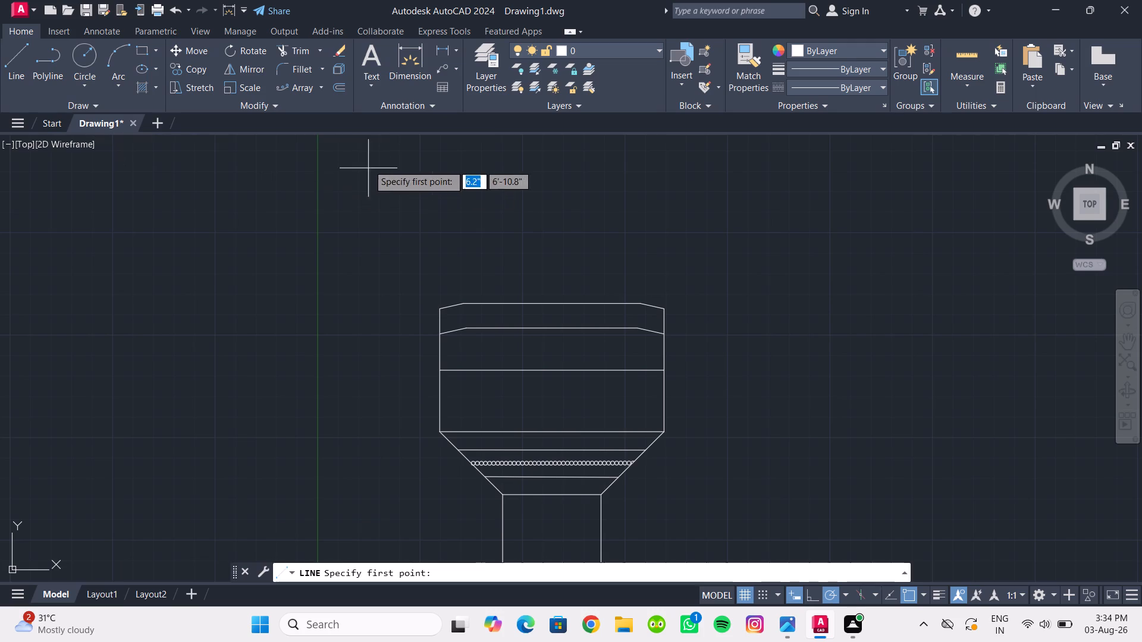
key("Escape")
left_click(338, 89)
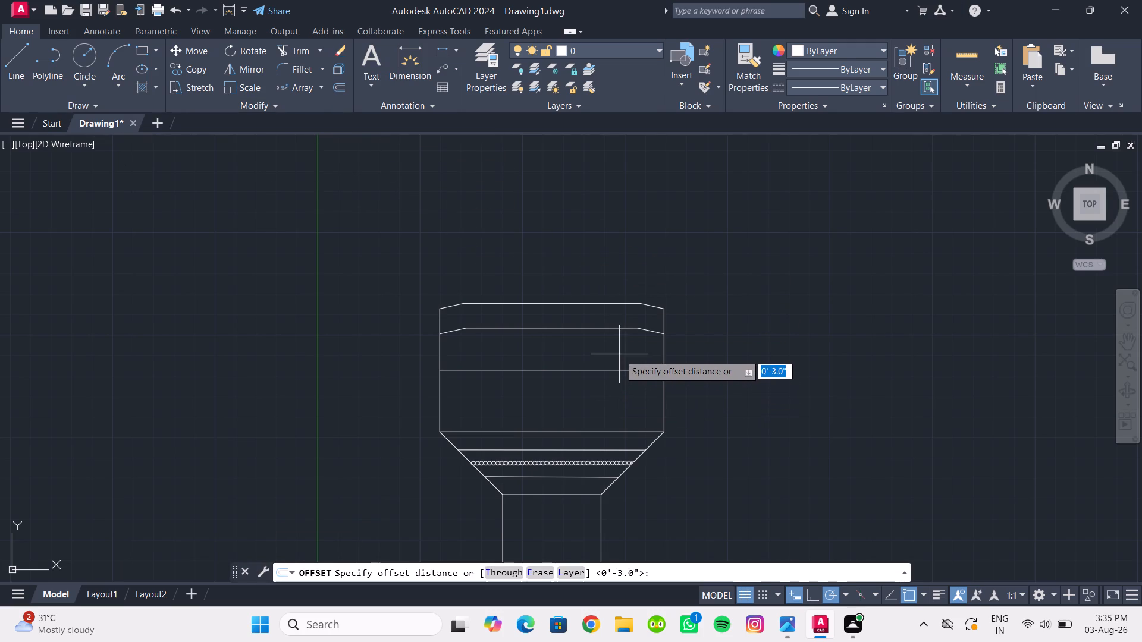
key("Return")
left_click(586, 368)
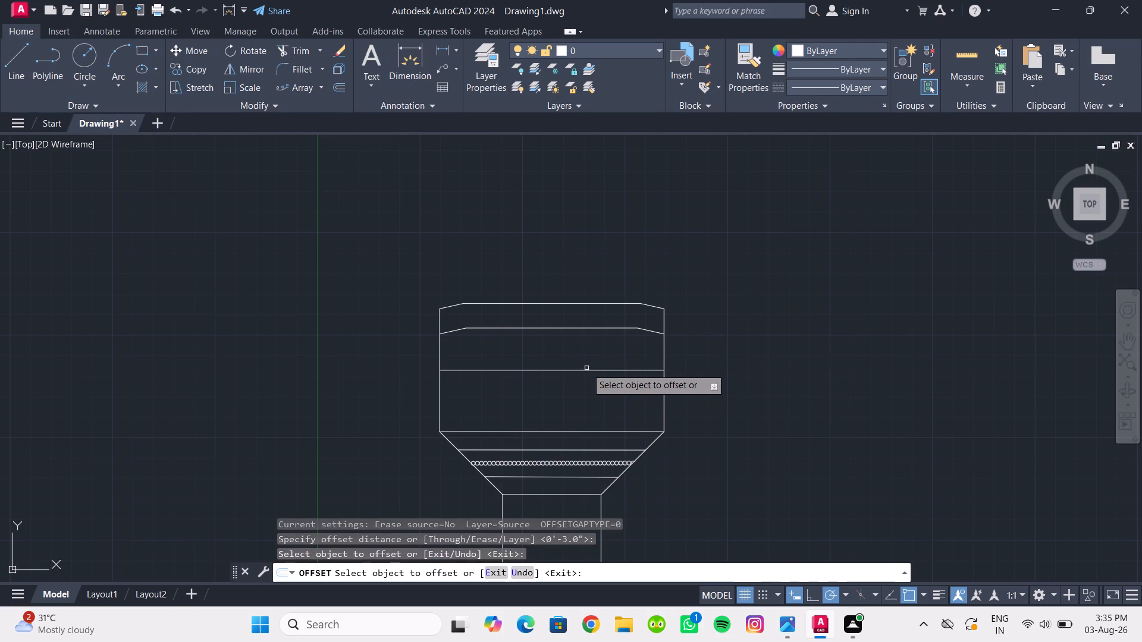
left_click(588, 370)
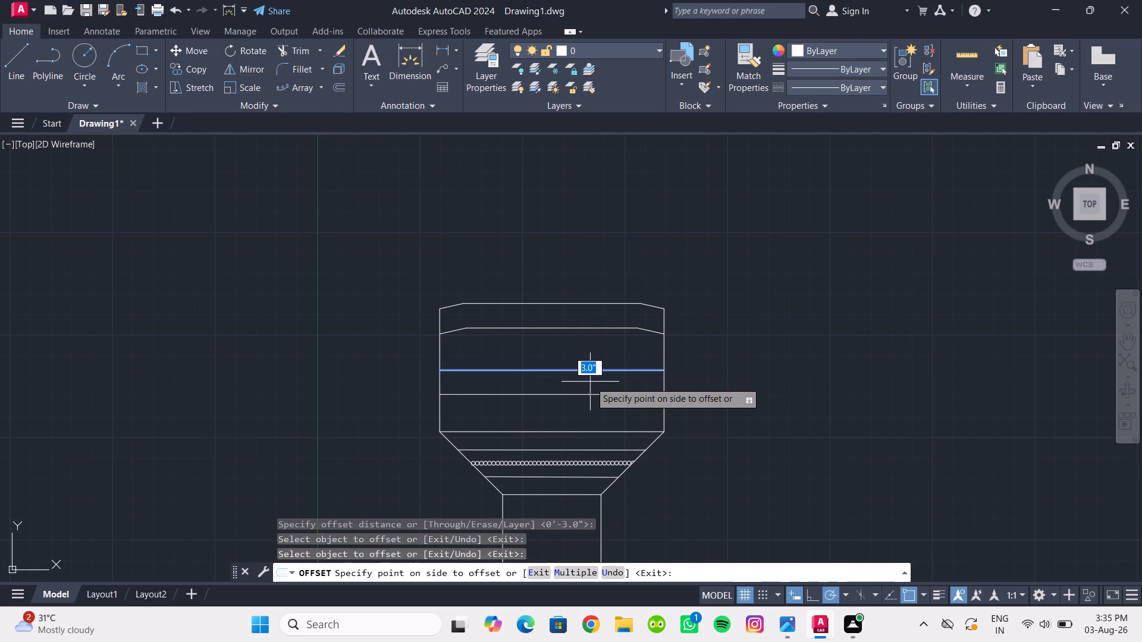
left_click(590, 382)
key("Escape")
Move the mid-height line and its 3" offset copy together slightly straight up, with Ortho turned on.
left_click_drag(604, 406, 592, 391)
left_click(567, 350)
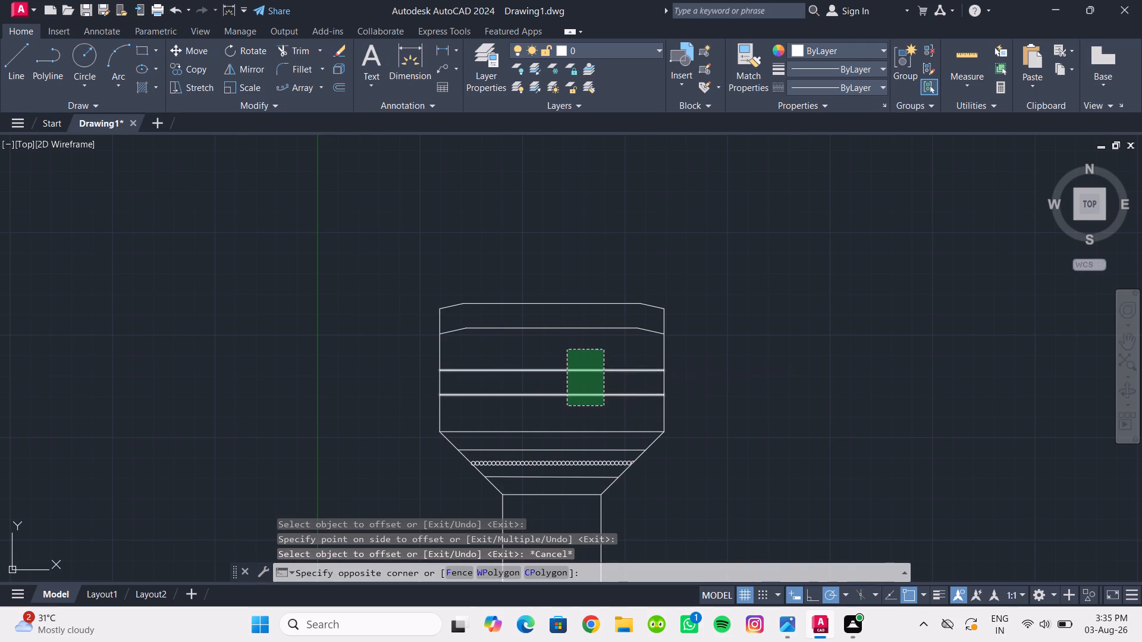
scroll(454, 378, "up", 1)
middle_click_drag(456, 381, 456, 350)
scroll(448, 360, "up", 1)
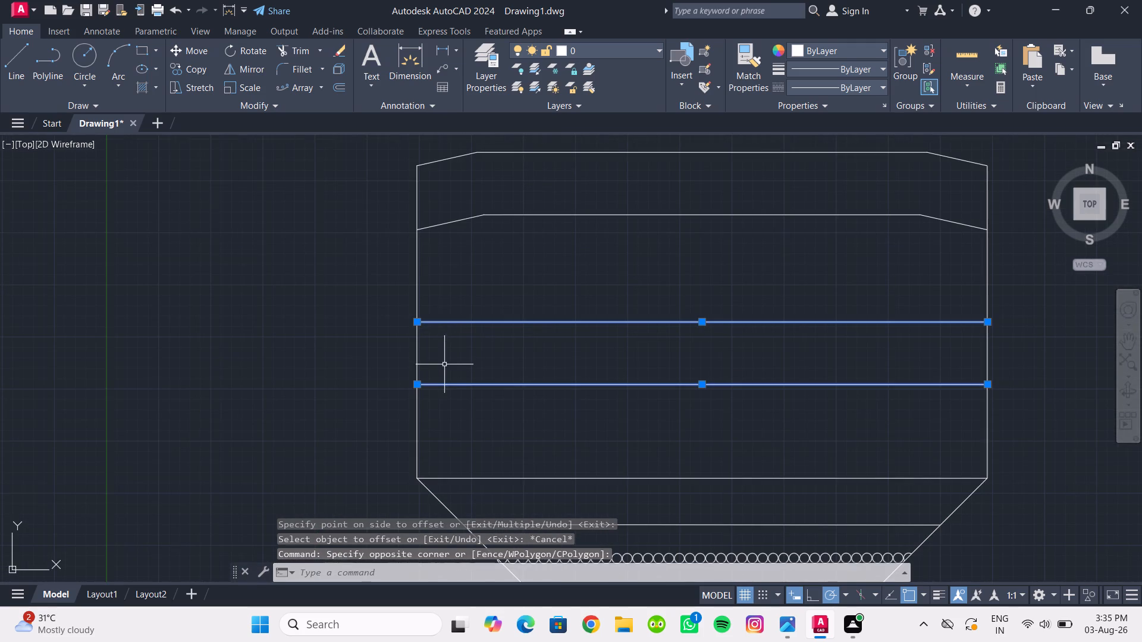
left_click(189, 40)
left_click(188, 48)
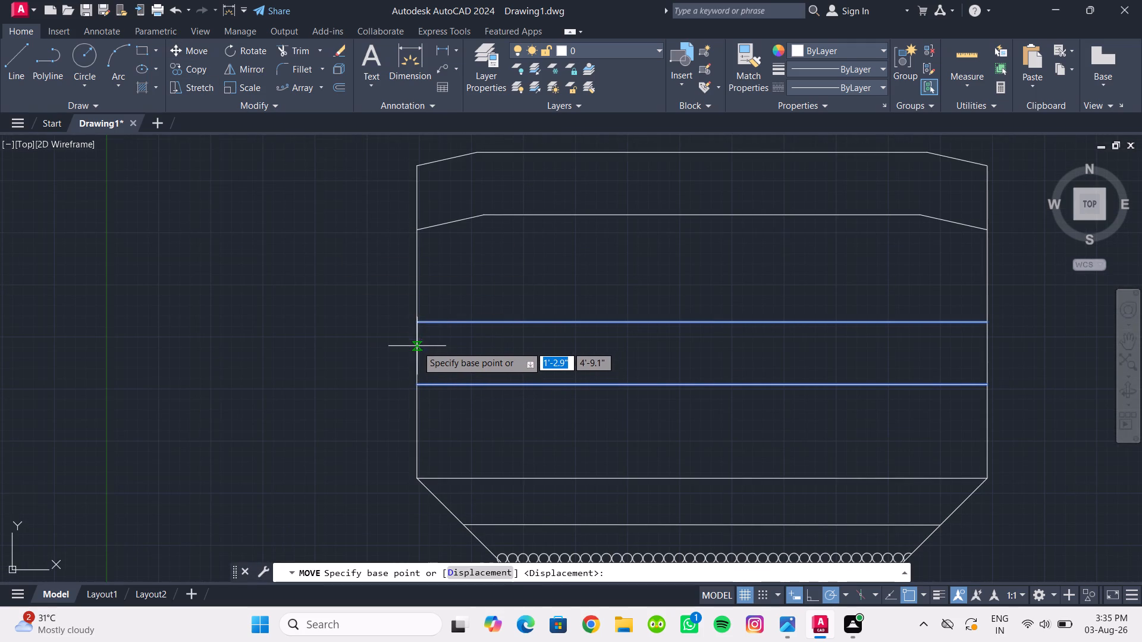
left_click(419, 381)
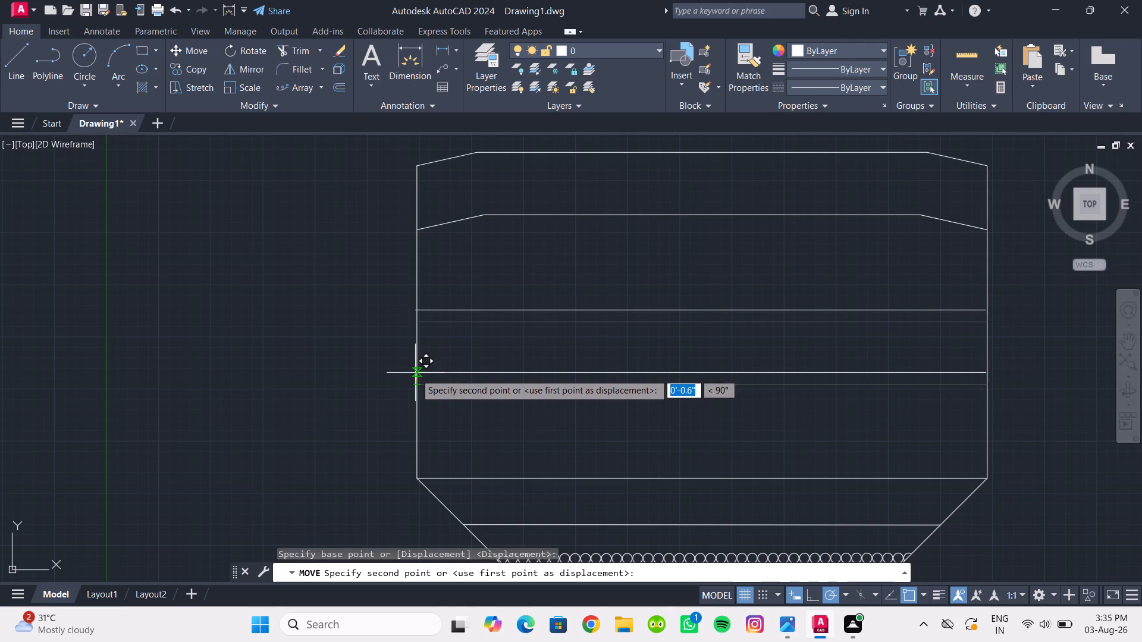
left_click(808, 591)
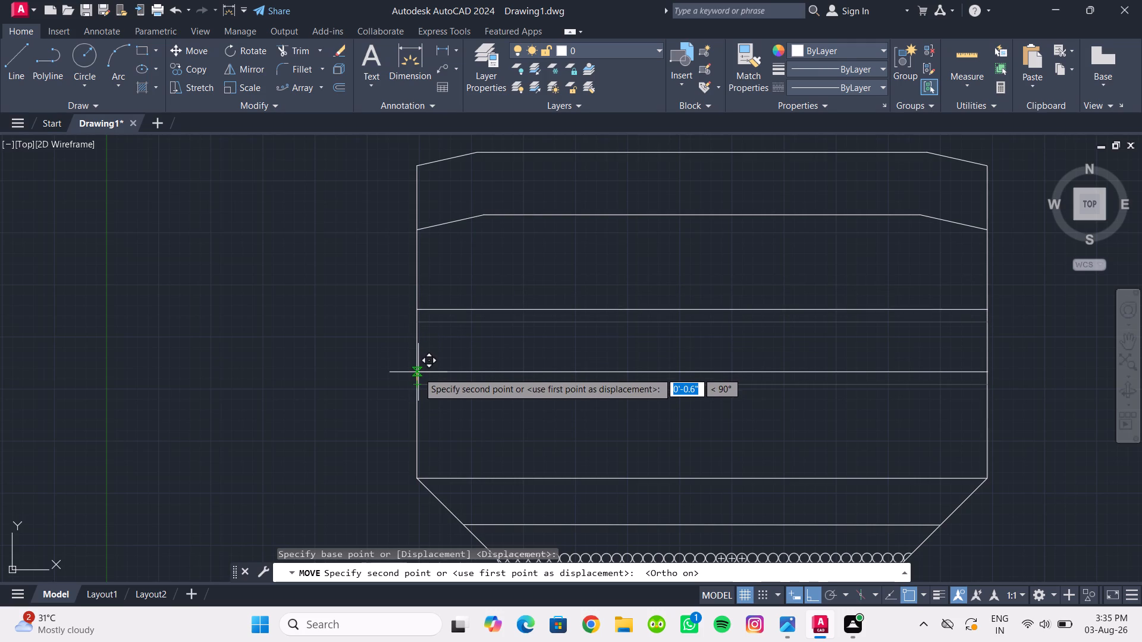
scroll(419, 380, "up", 2)
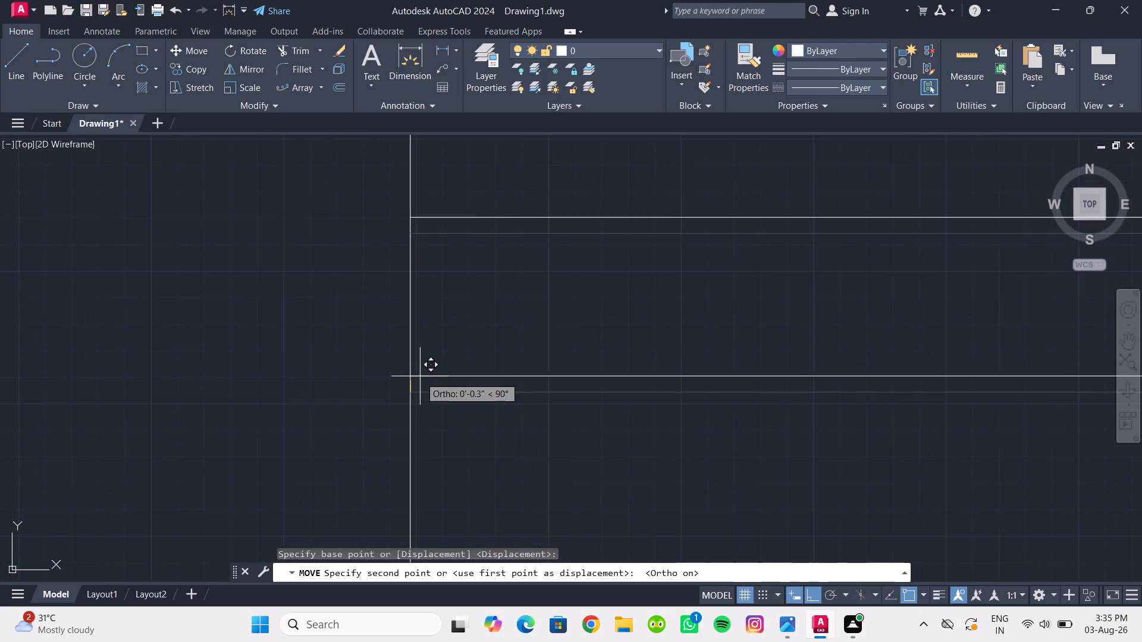
left_click(415, 363)
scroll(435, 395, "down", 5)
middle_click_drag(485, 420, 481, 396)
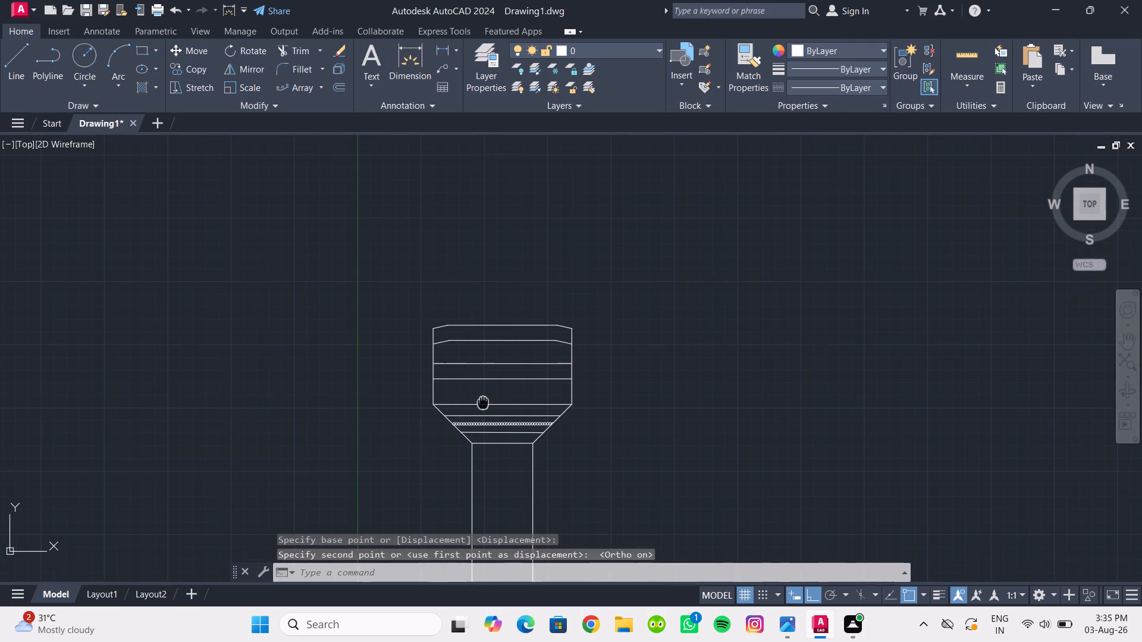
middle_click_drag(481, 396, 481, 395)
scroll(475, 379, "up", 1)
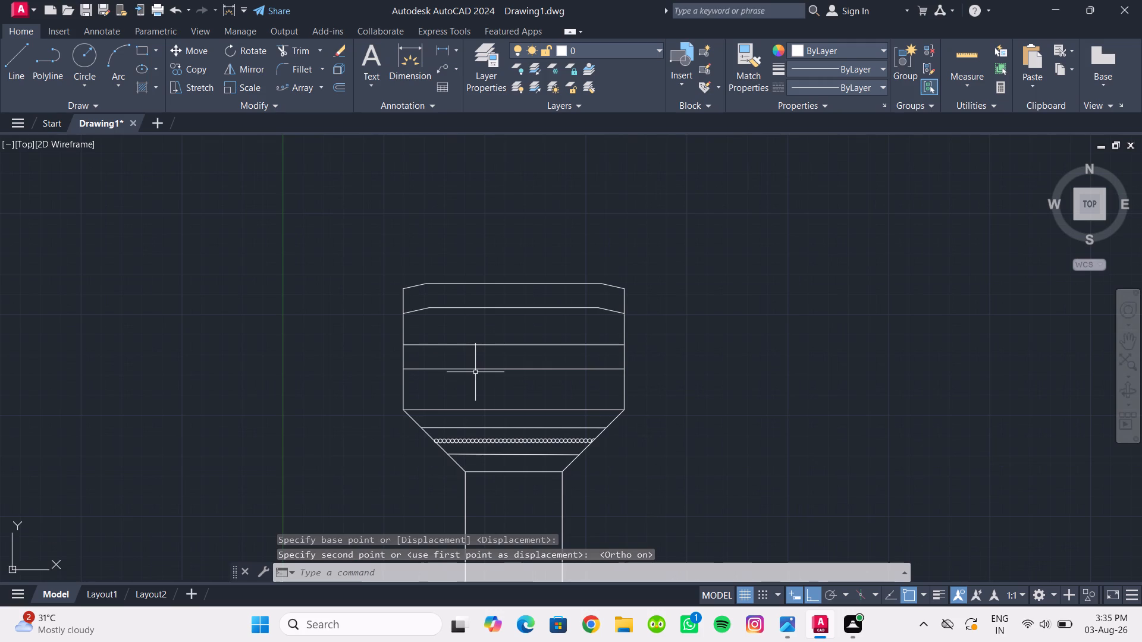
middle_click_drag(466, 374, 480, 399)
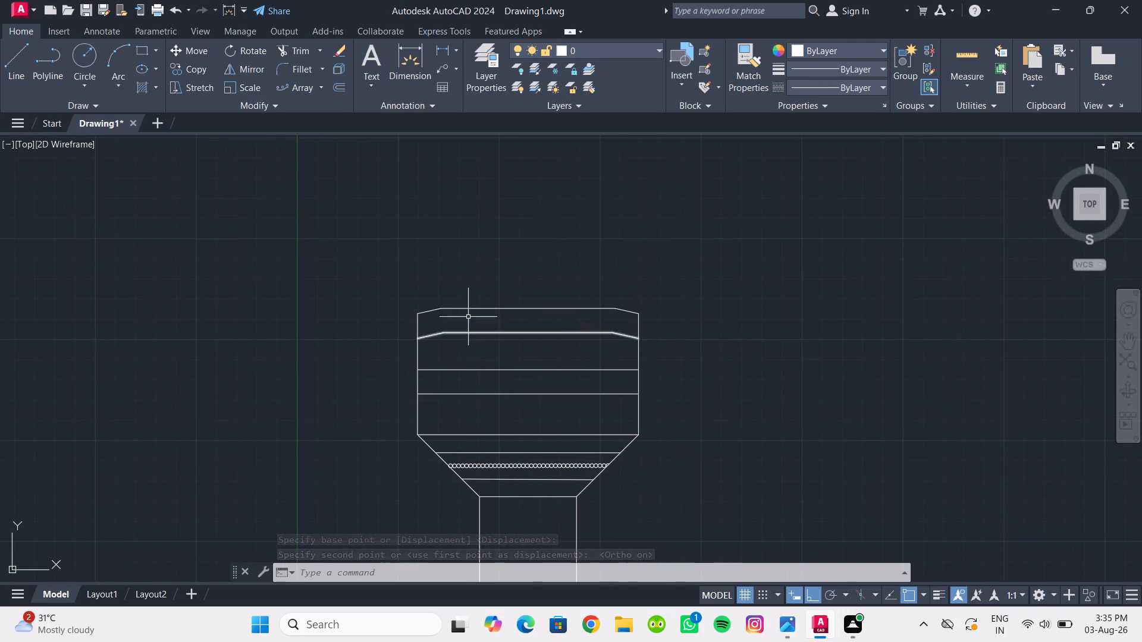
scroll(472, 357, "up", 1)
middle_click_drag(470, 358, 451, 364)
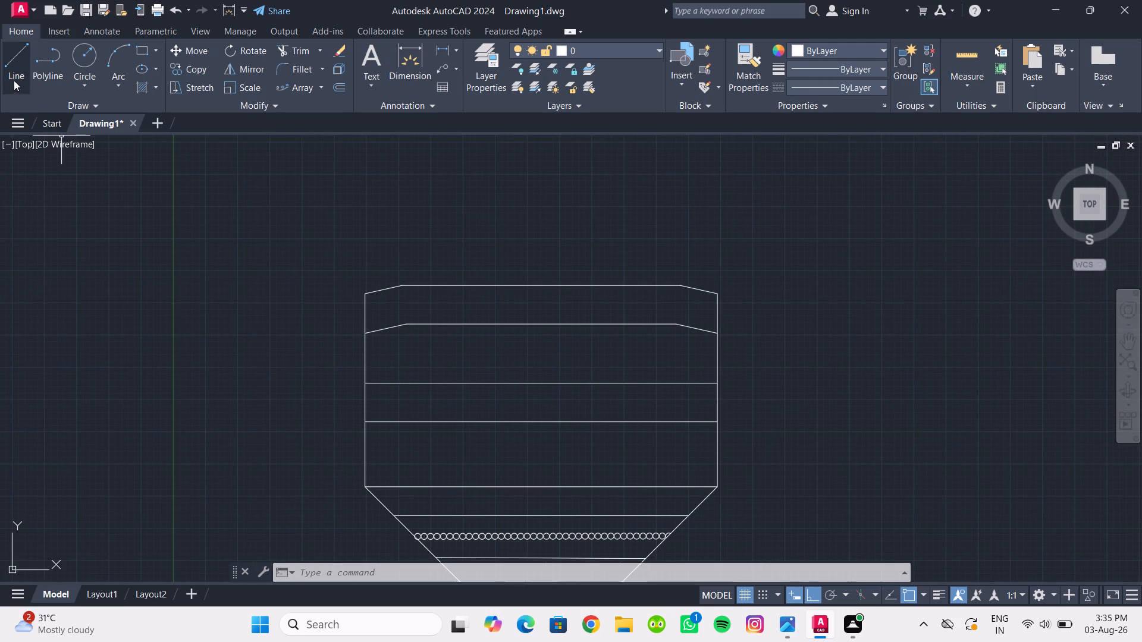
Draw two vertical lines about 2.6" tall, rising from the section's base line near its left side line.
left_click(14, 80)
middle_click_drag(447, 454, 447, 425)
scroll(434, 446, "up", 1)
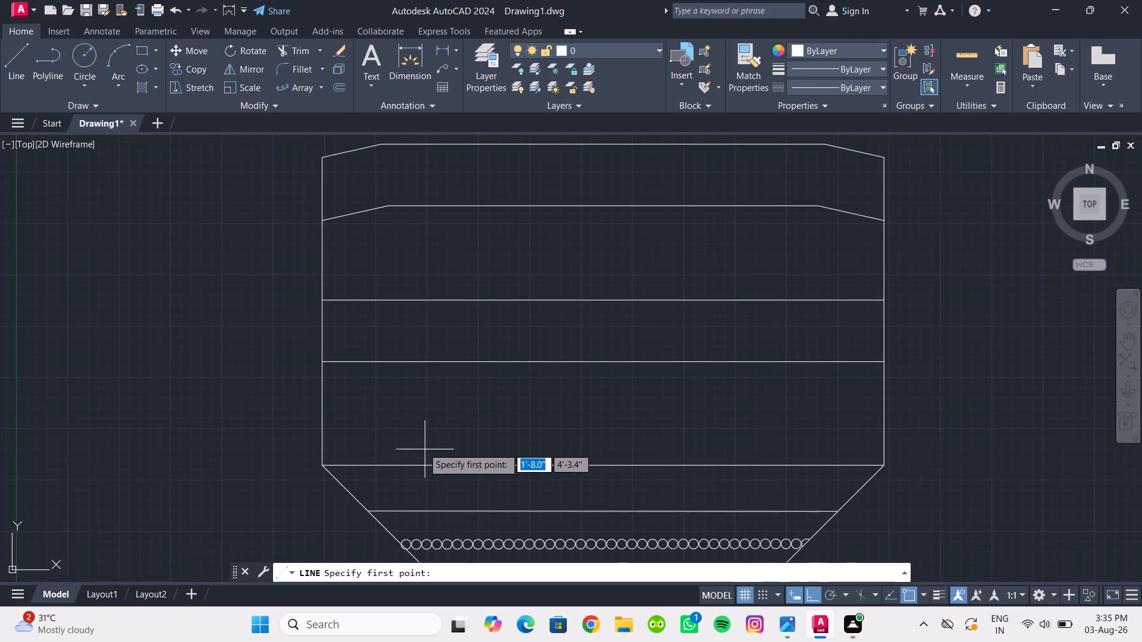
left_click(351, 462)
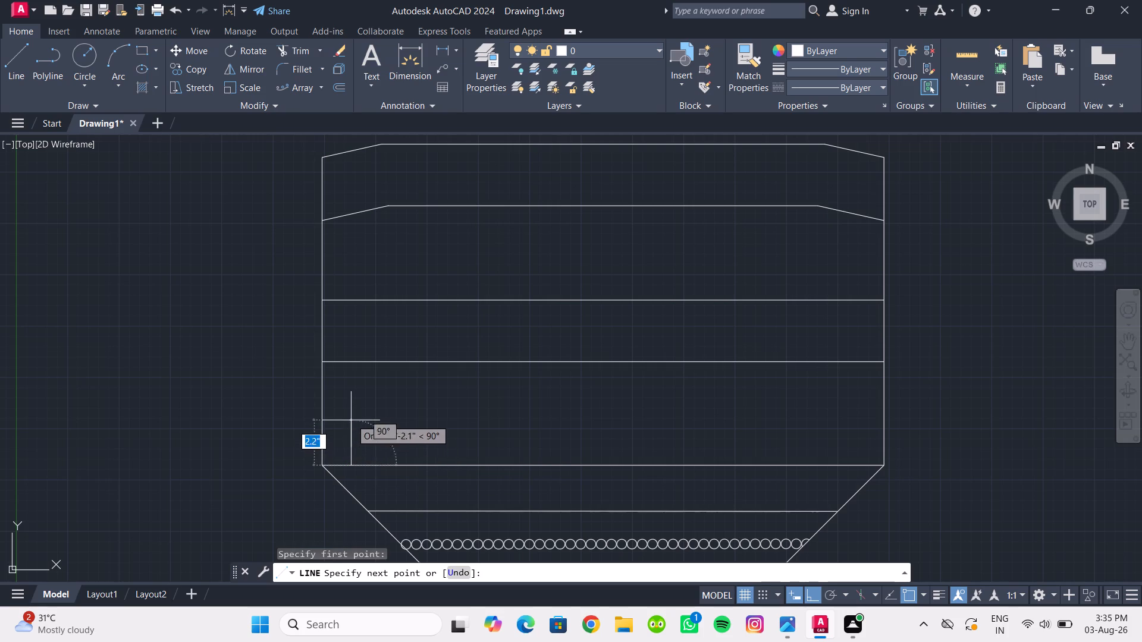
left_click(353, 412)
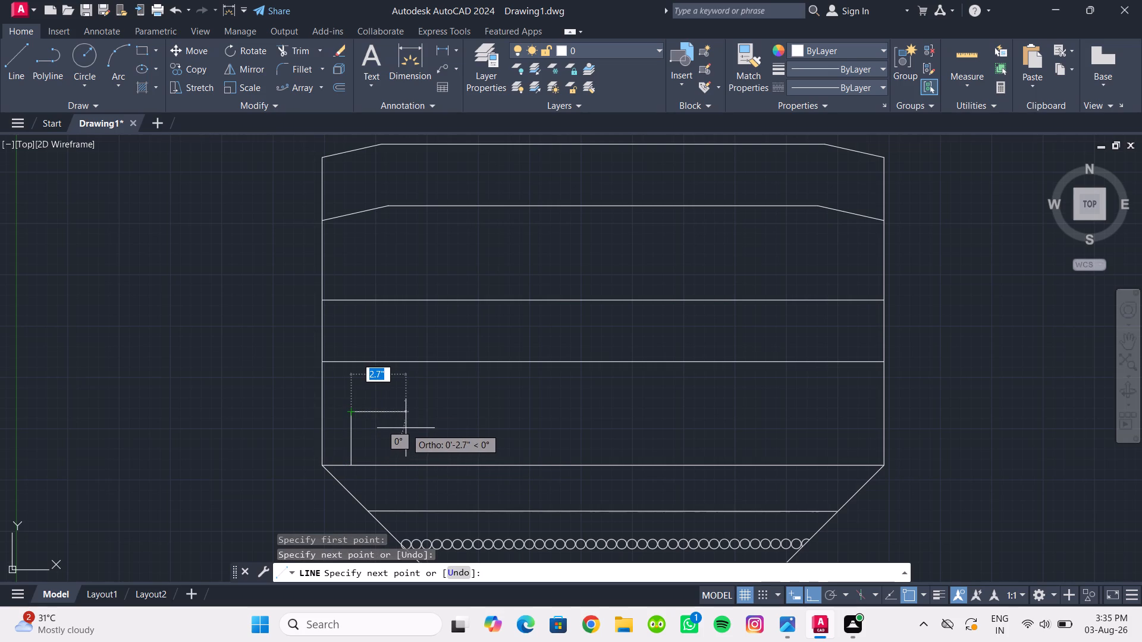
key("Escape")
key("space")
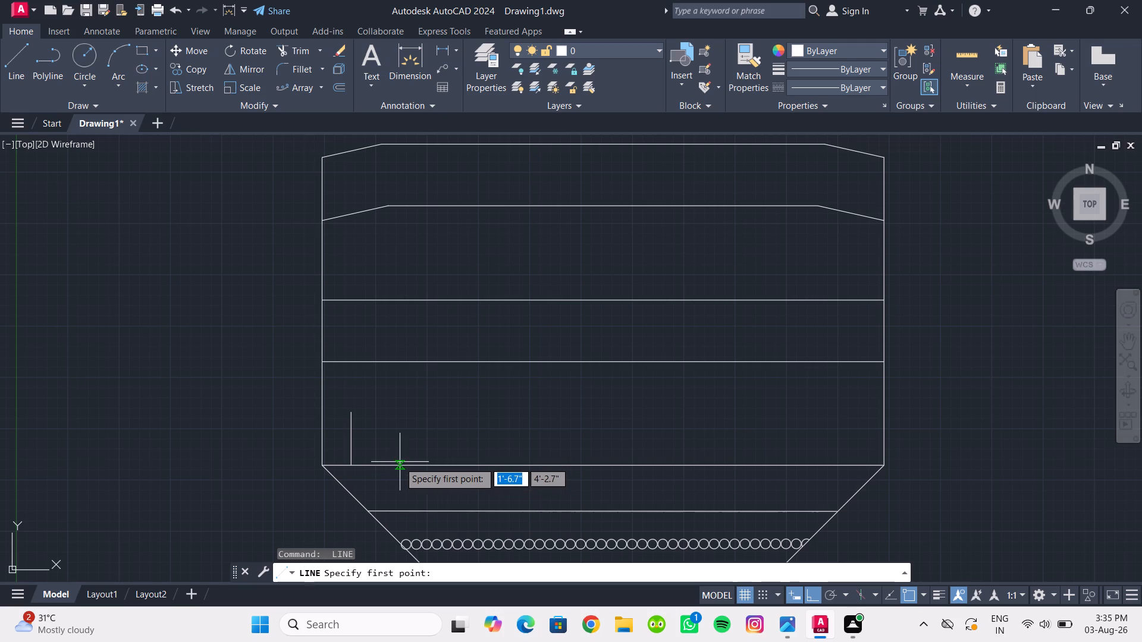
left_click_drag(389, 462, 390, 454)
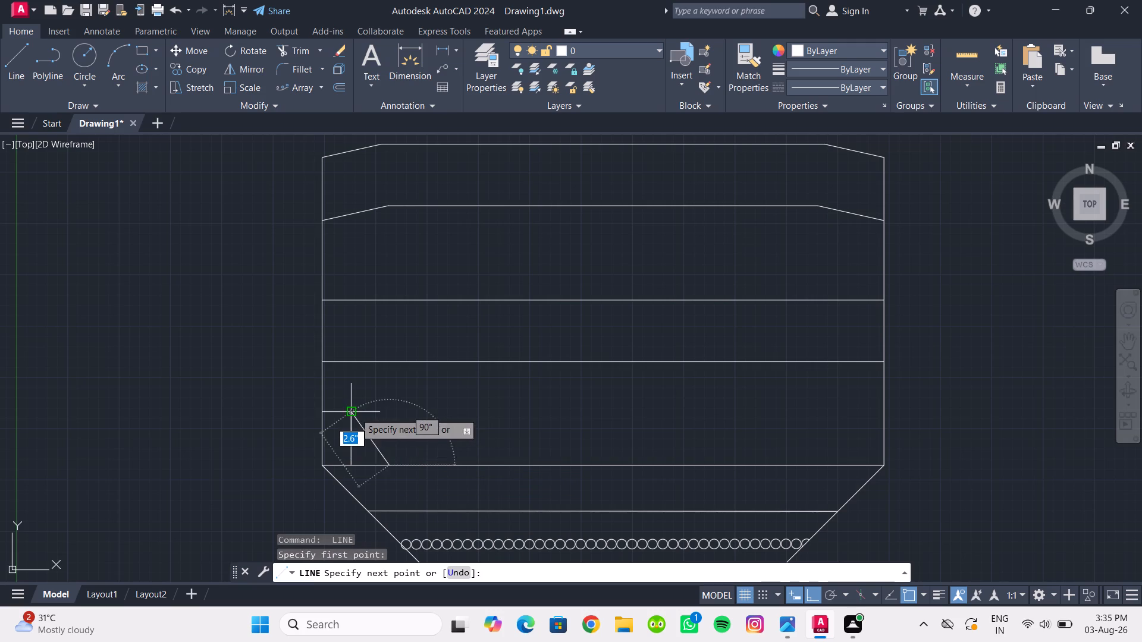
left_click(388, 412)
key("Escape")
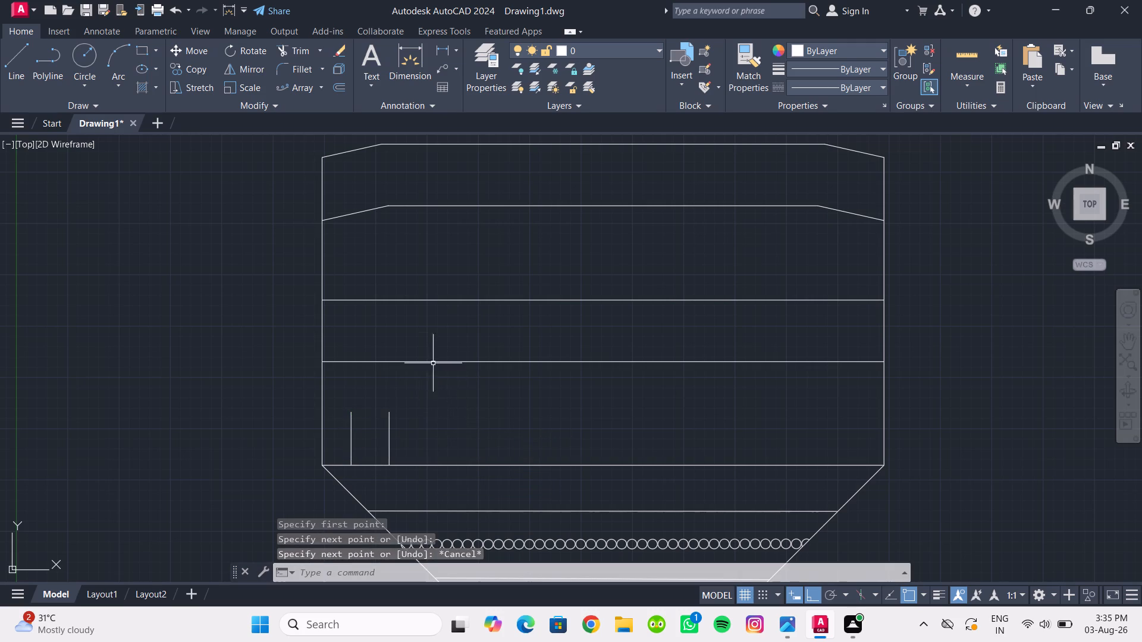
Fillet the tops of the two short vertical lines together to form a round-headed arch.
left_click(295, 73)
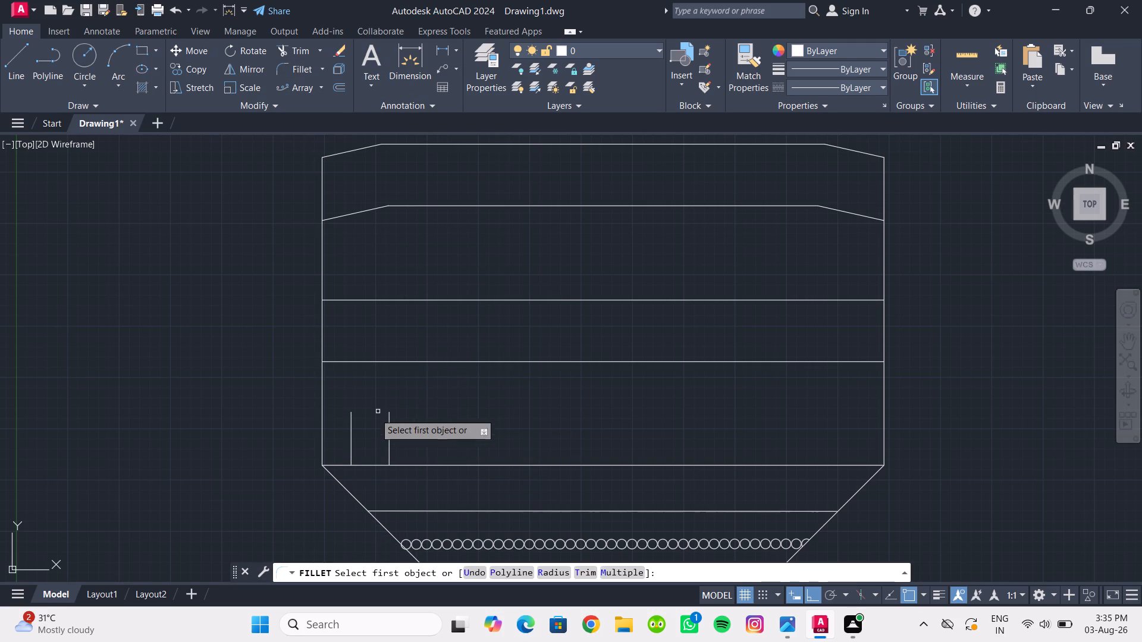
left_click(347, 420)
left_click(352, 421)
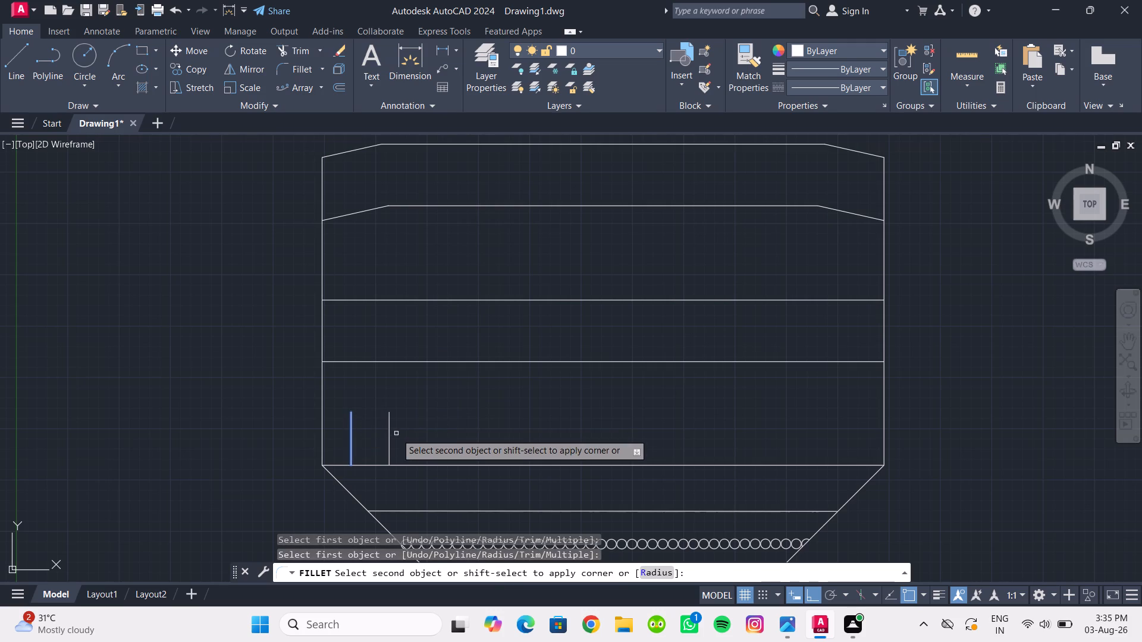
left_click(388, 423)
scroll(466, 424, "down", 1)
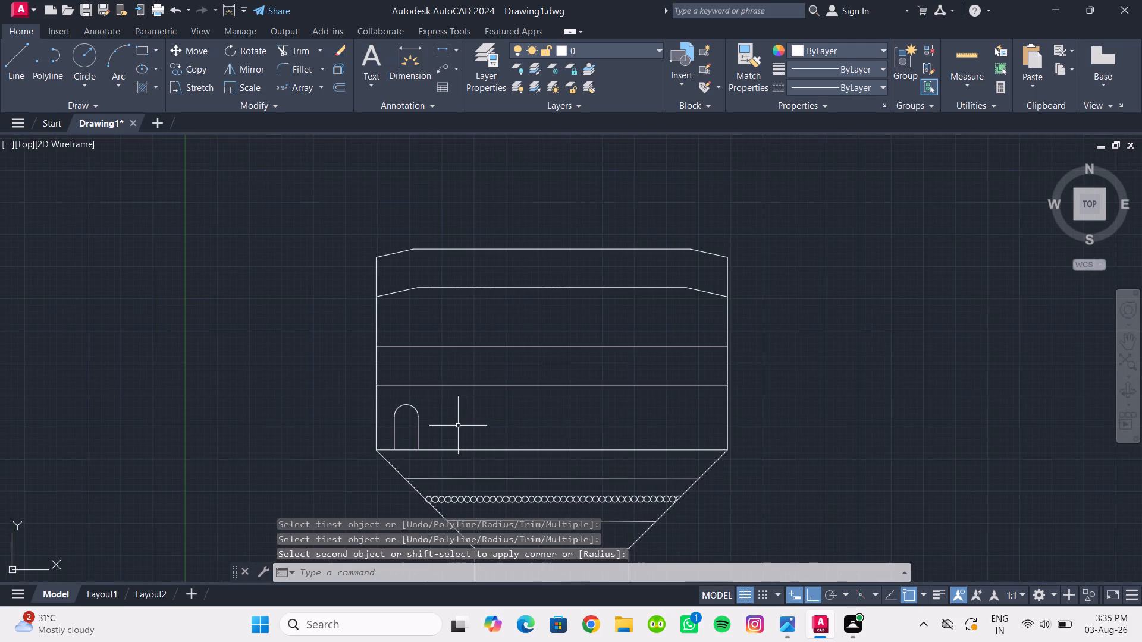
key("Escape")
Copy the arch six times along the base line at roughly 3" to 4" spacing, ending near the right side line.
scroll(437, 426, "up", 2)
left_click_drag(443, 446, 432, 440)
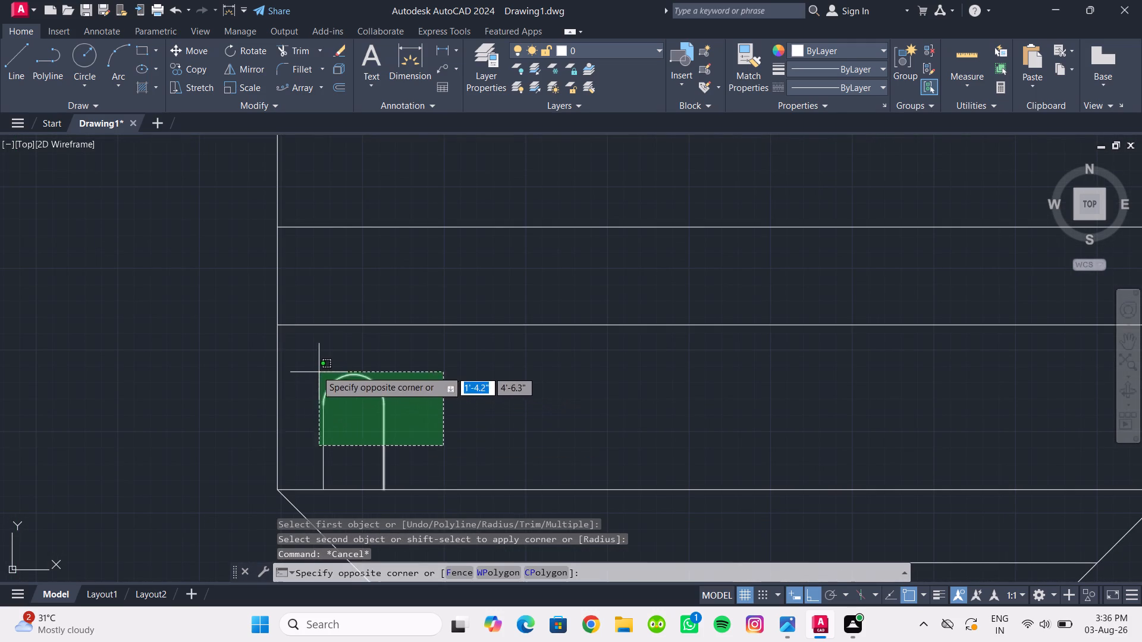
left_click(306, 369)
scroll(460, 429, "down", 2)
middle_click_drag(459, 428, 384, 370)
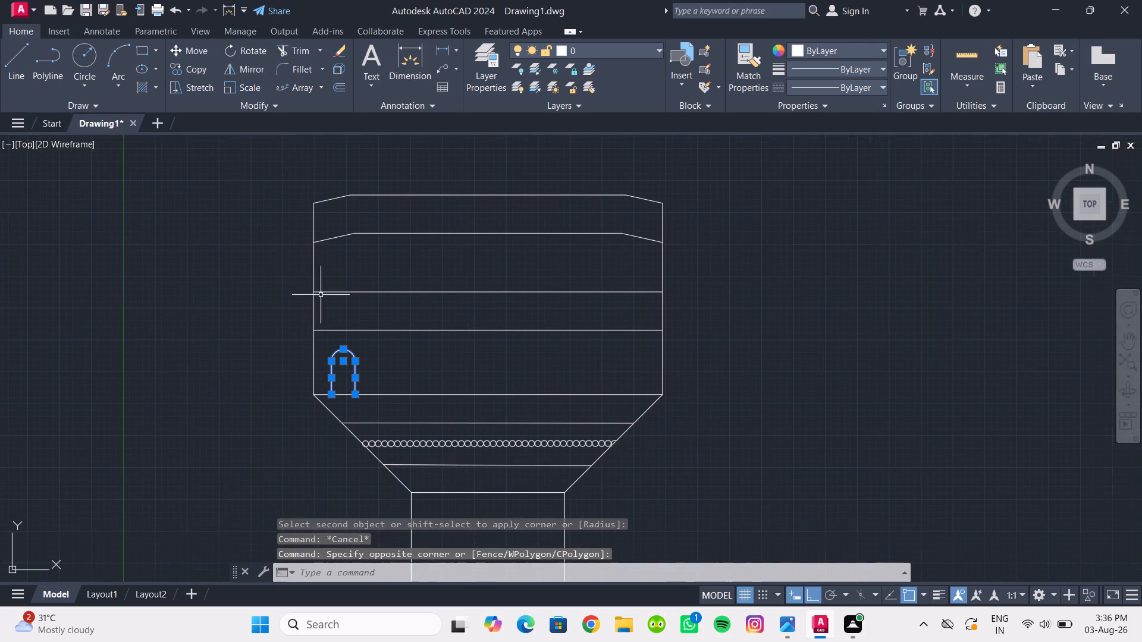
left_click(197, 71)
scroll(328, 396, "up", 1)
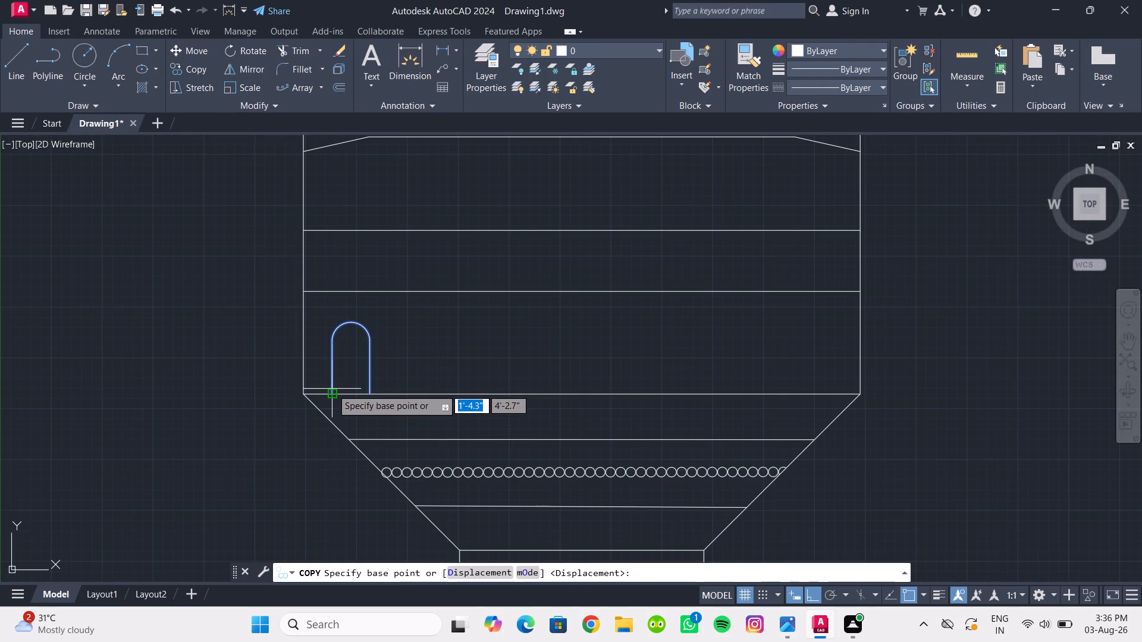
left_click(332, 391)
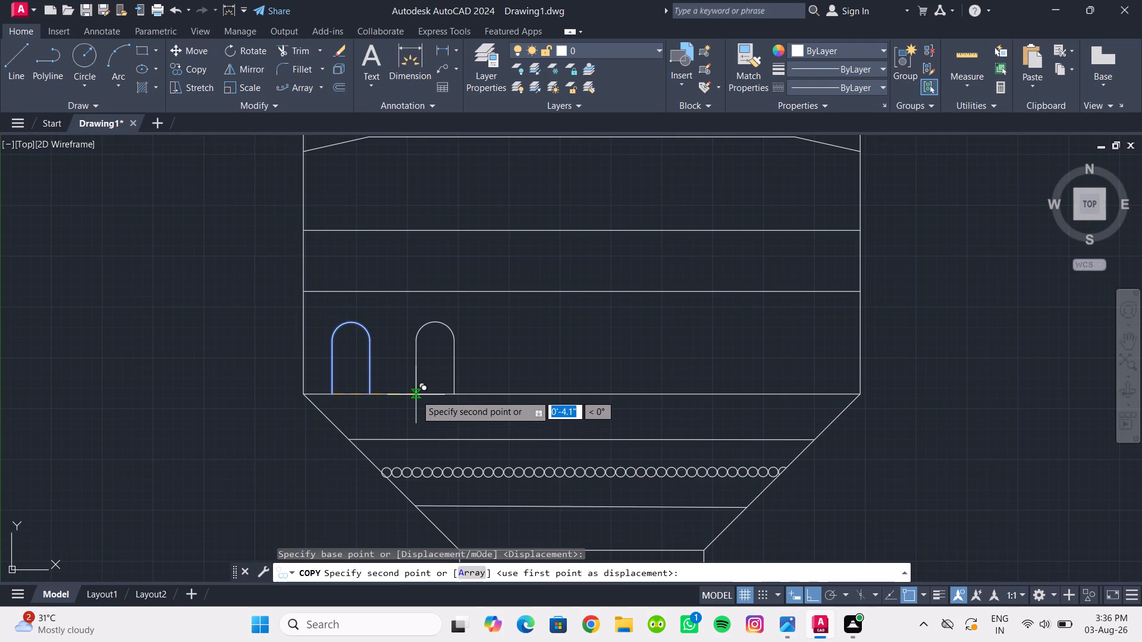
left_click(416, 395)
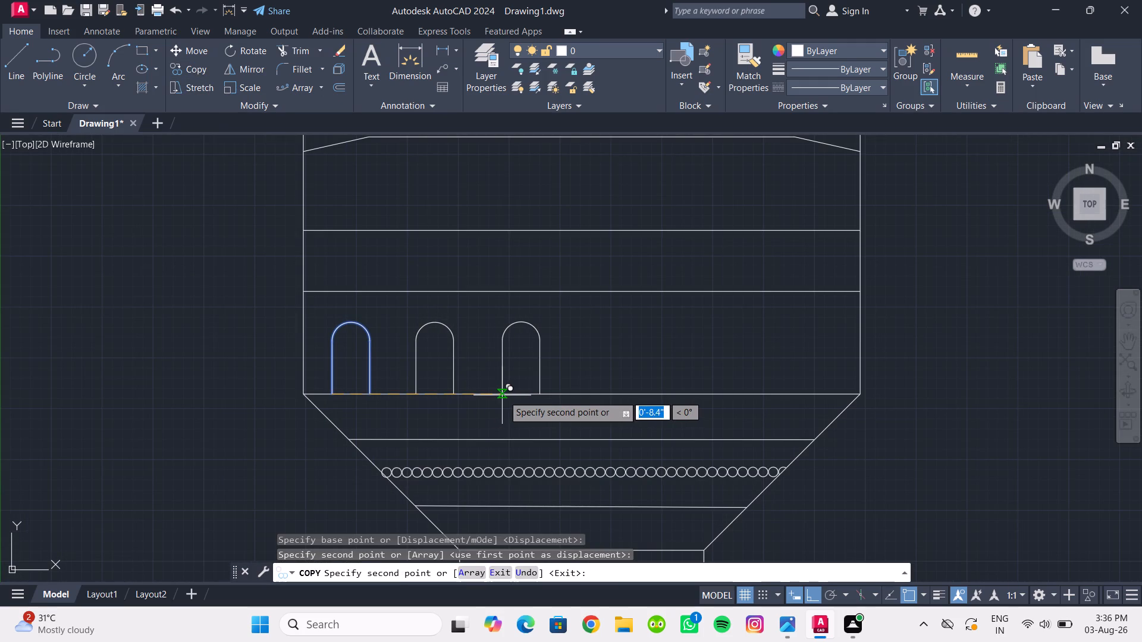
left_click(504, 395)
left_click(587, 395)
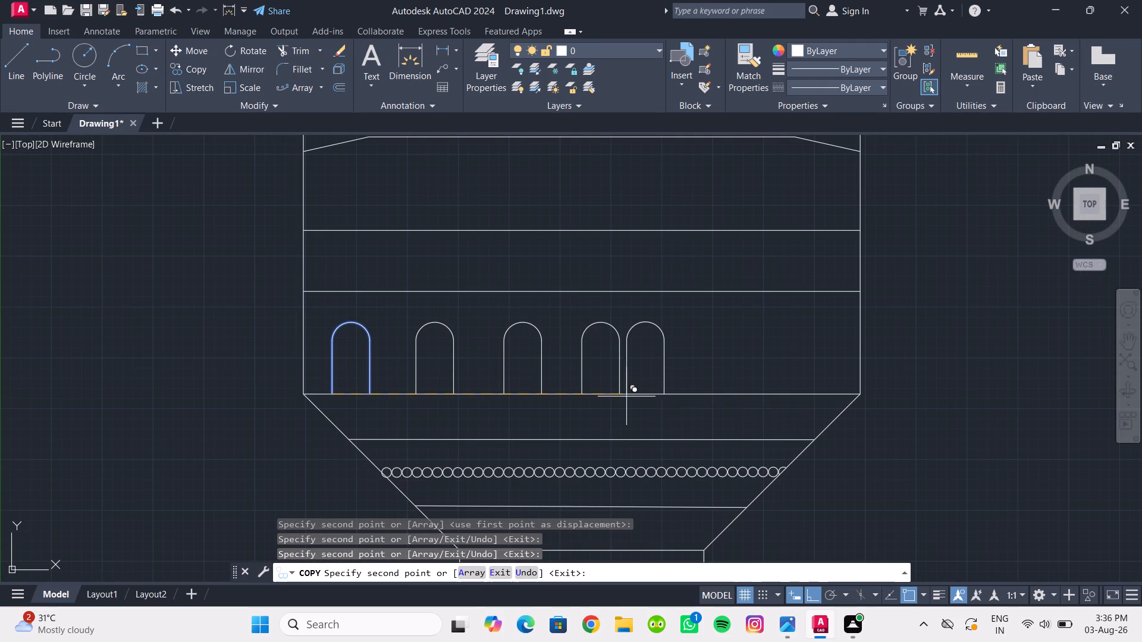
left_click(664, 396)
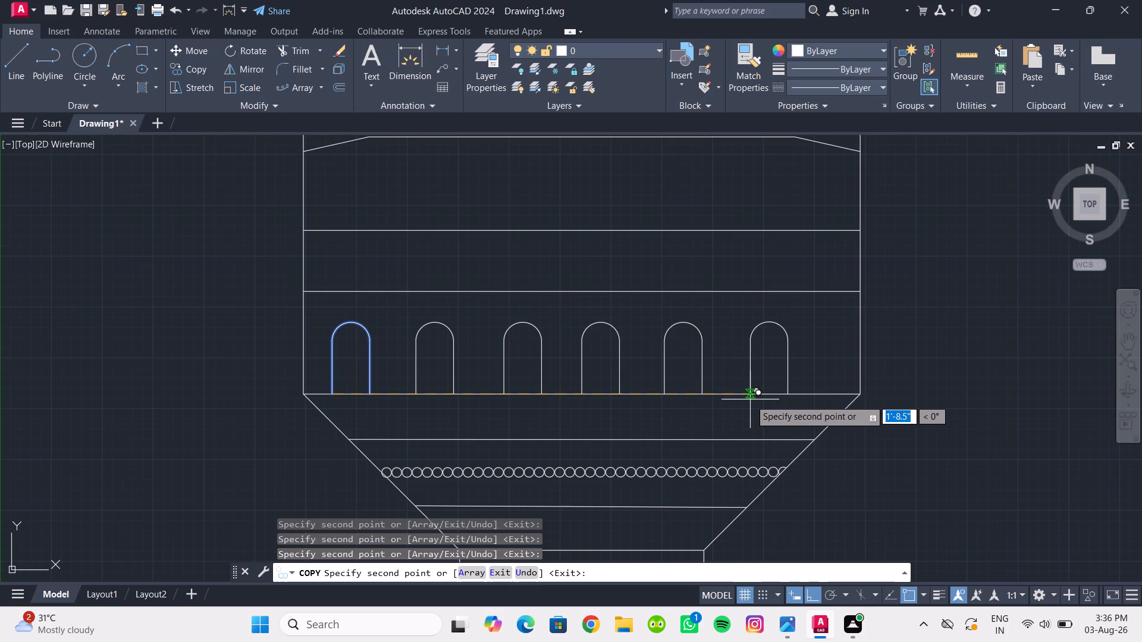
left_click(735, 400)
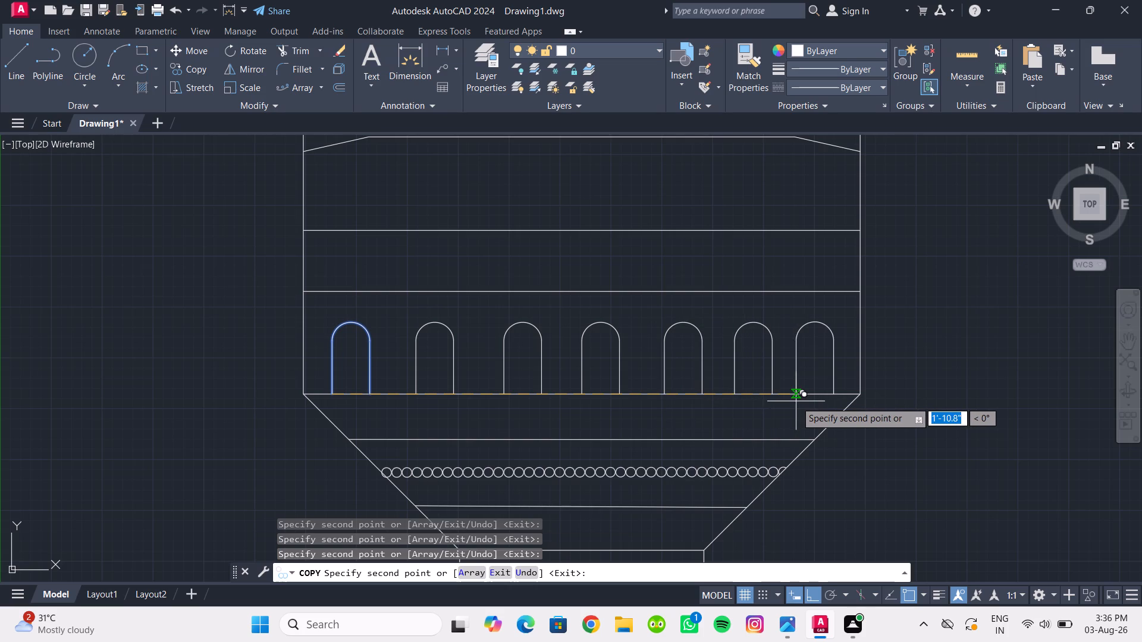
left_click(800, 401)
key("Escape")
scroll(777, 404, "down", 3)
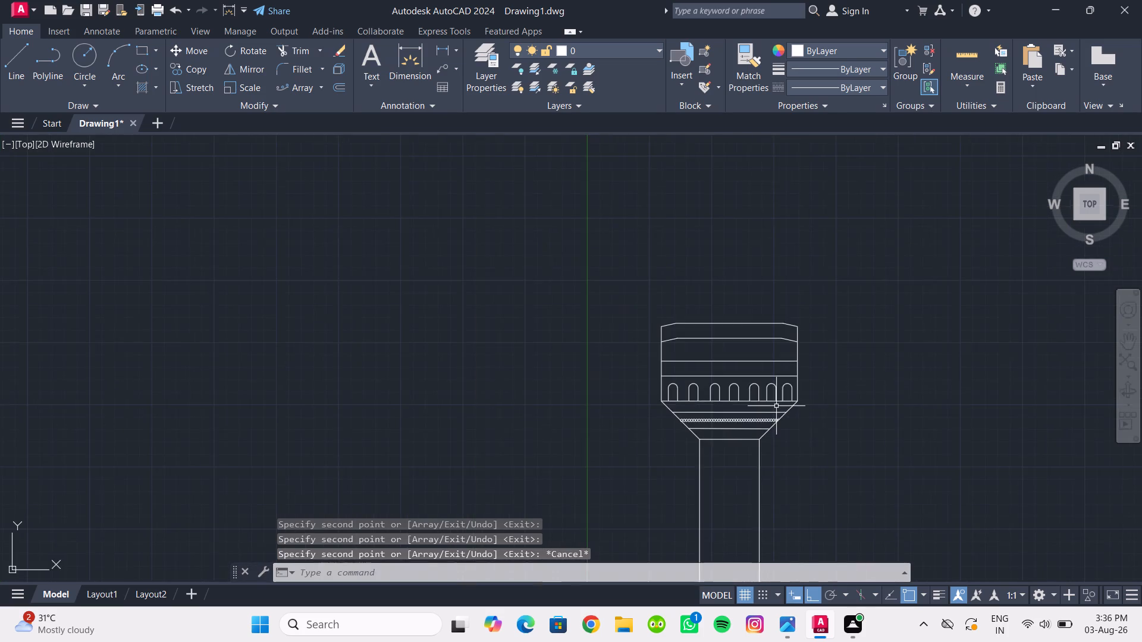
Examine the whole minaret and the new arch row at different zoom levels.
middle_click_drag(776, 408, 552, 361)
scroll(555, 363, "down", 3)
middle_click_drag(570, 380, 506, 353)
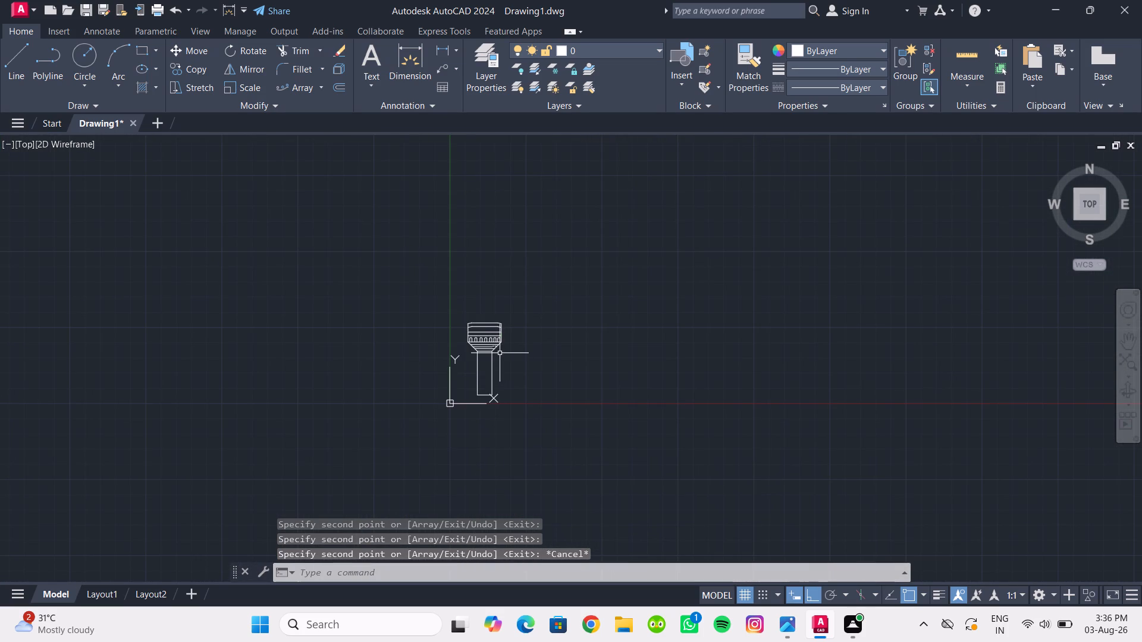
scroll(532, 359, "down", 2)
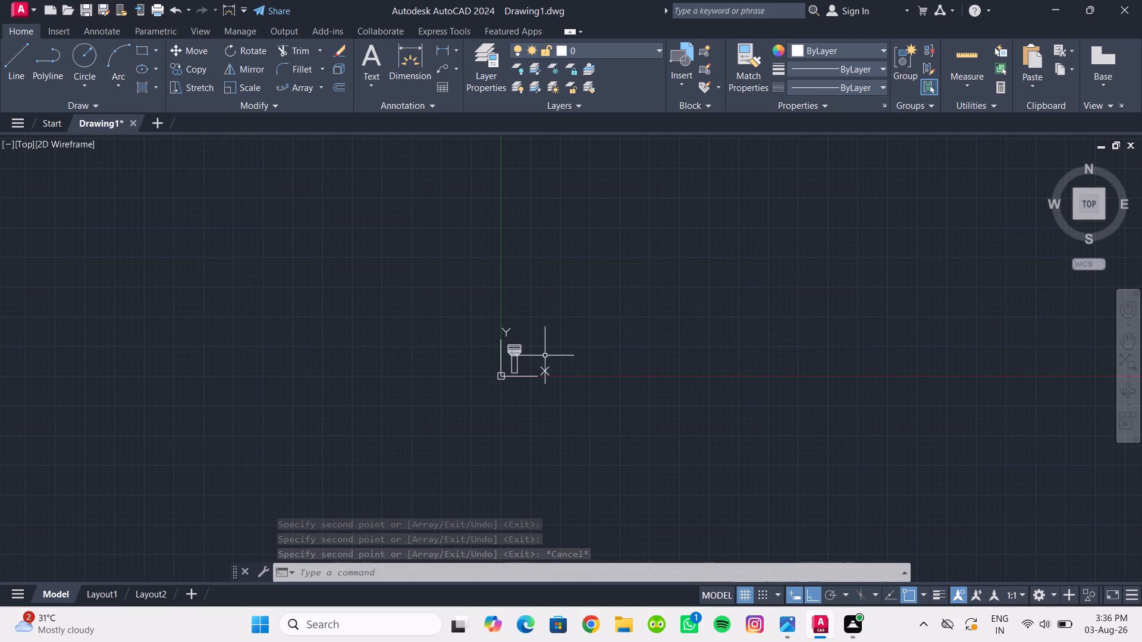
scroll(545, 355, "up", 1)
middle_click_drag(545, 355, 556, 401)
scroll(529, 408, "up", 1)
middle_click_drag(523, 402, 517, 391)
scroll(485, 366, "up", 2)
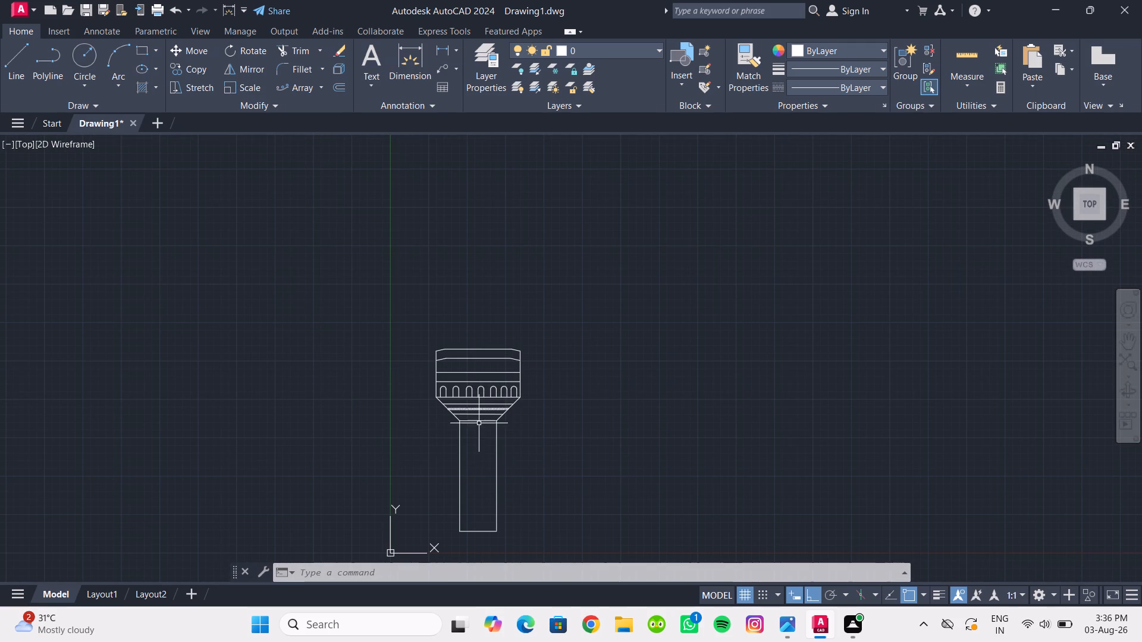
scroll(469, 395, "up", 3)
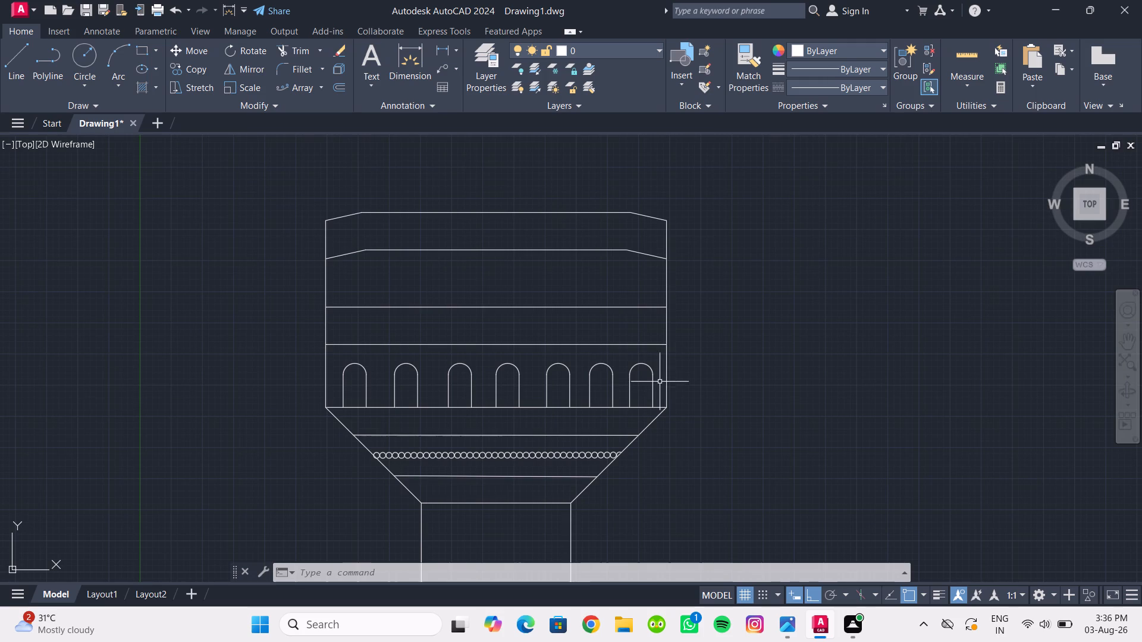
Copy the row of seven arches straight up onto the upper of the two horizontal band lines.
left_click_drag(661, 387, 644, 381)
left_click(337, 363)
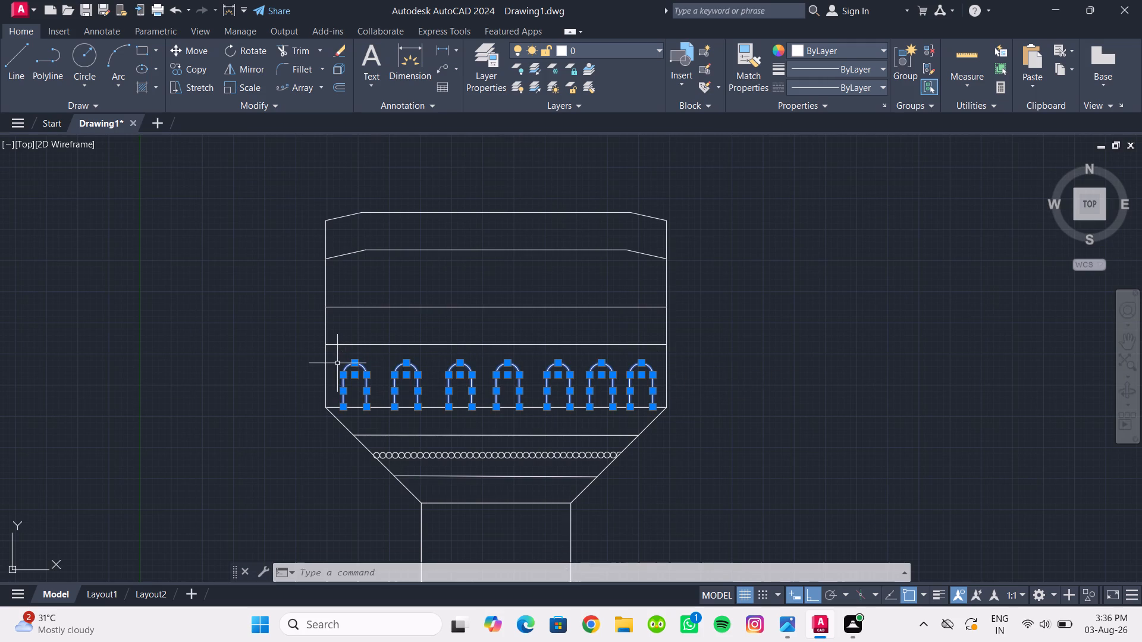
left_click(190, 71)
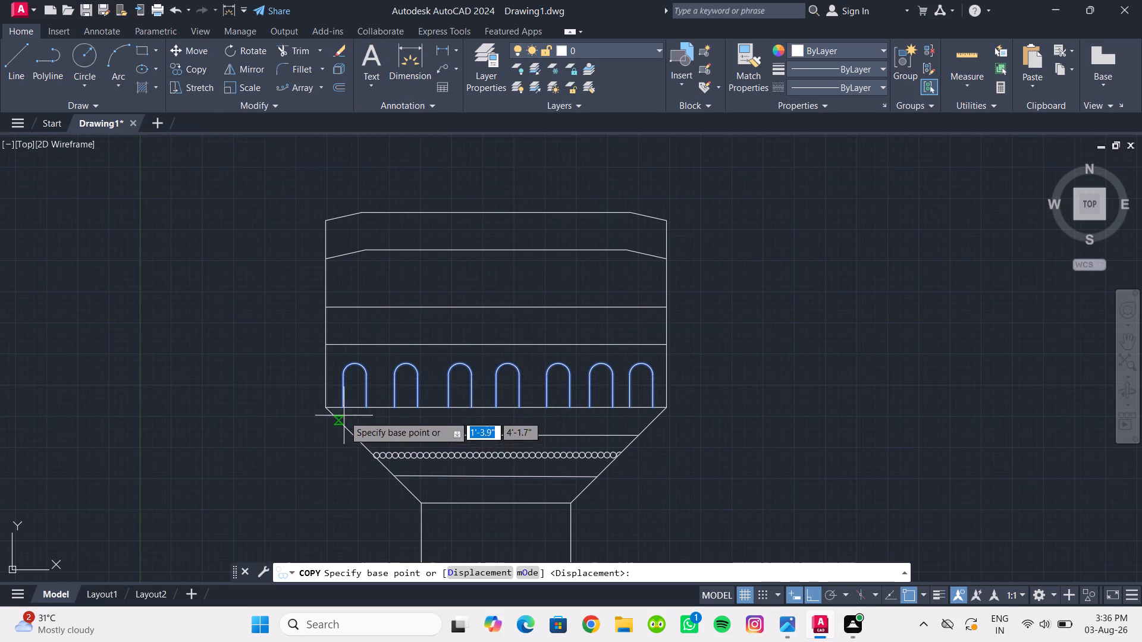
scroll(341, 411, "up", 1)
left_click(341, 407)
left_click(343, 248)
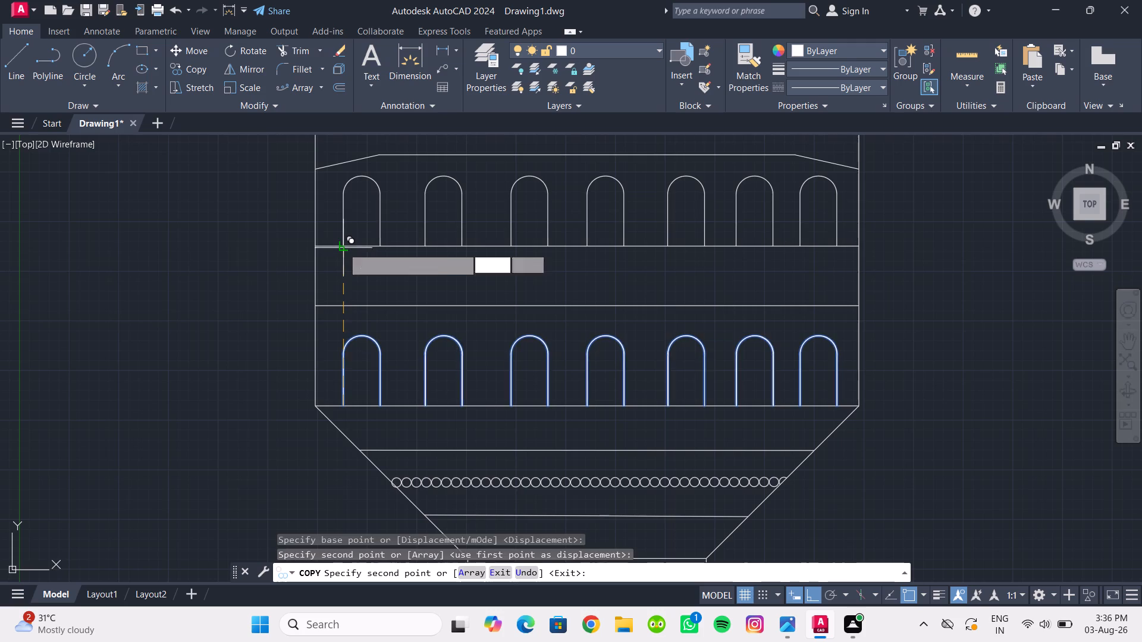
key("Escape")
Measure the vertical gap between the section's chamfered top edge and its offset line with a linear dimension.
scroll(538, 407, "down", 2)
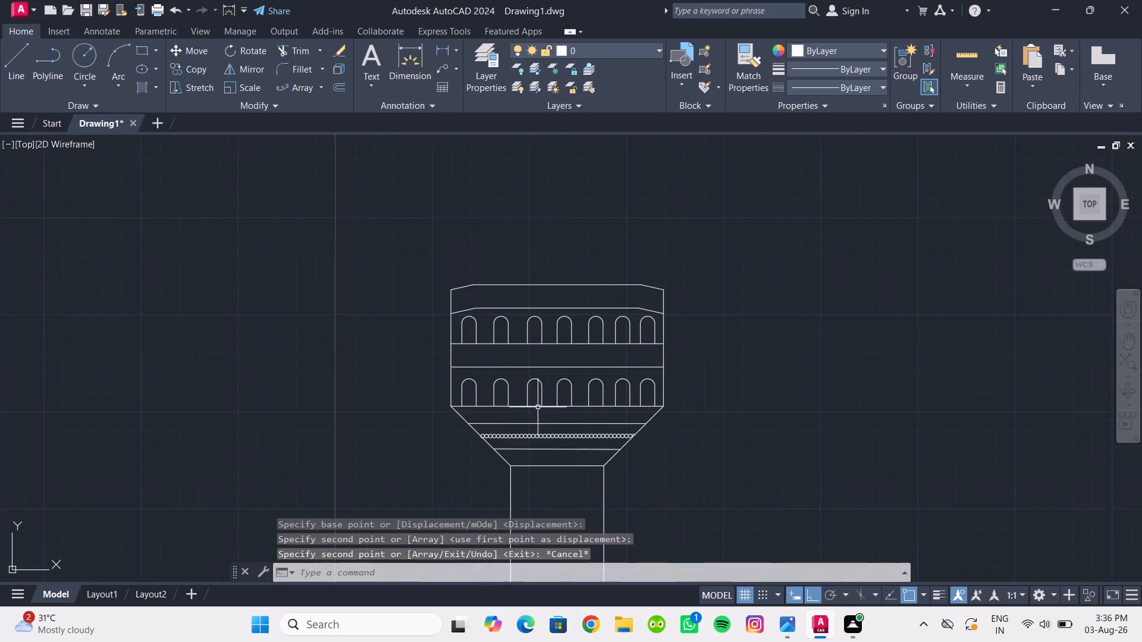
middle_click_drag(538, 407, 517, 388)
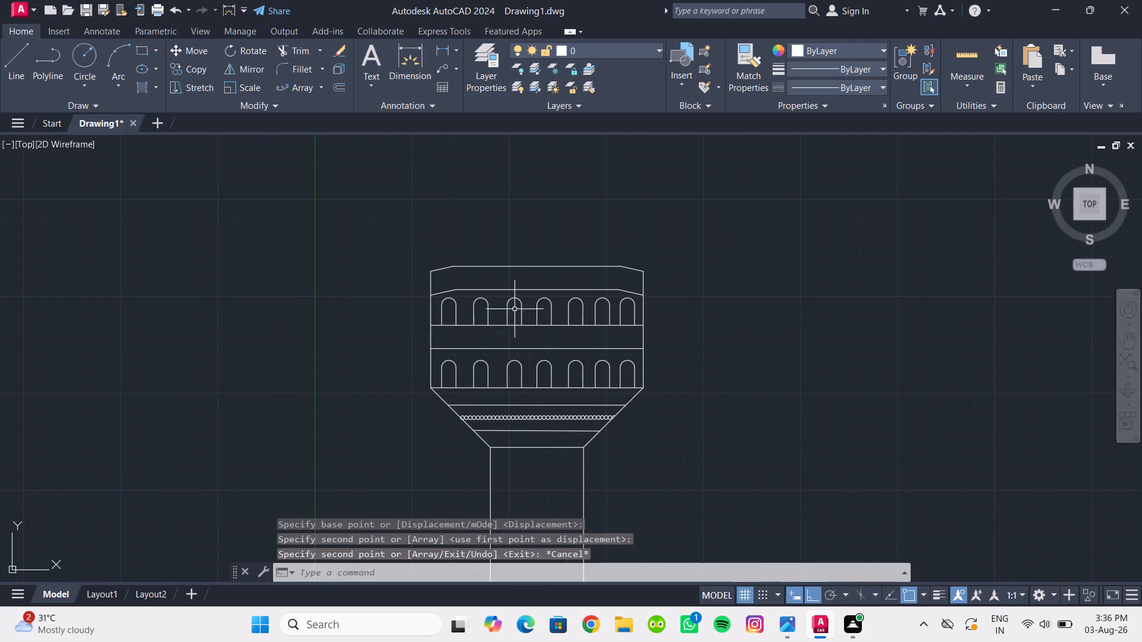
middle_click_drag(504, 288, 516, 348)
scroll(516, 344, "up", 1)
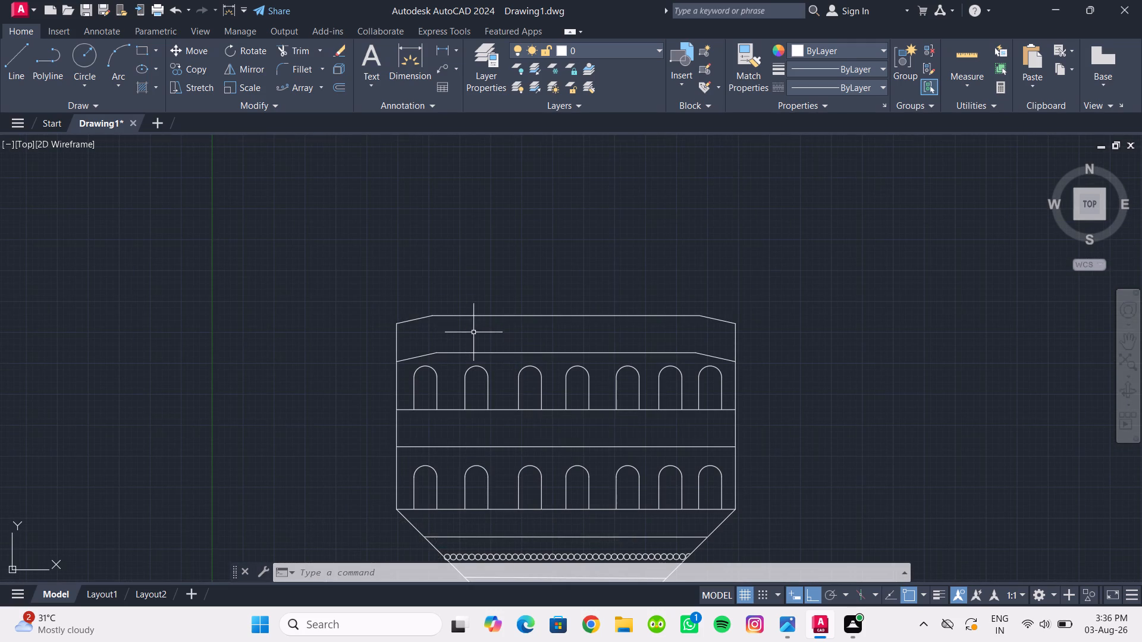
scroll(501, 358, "up", 1)
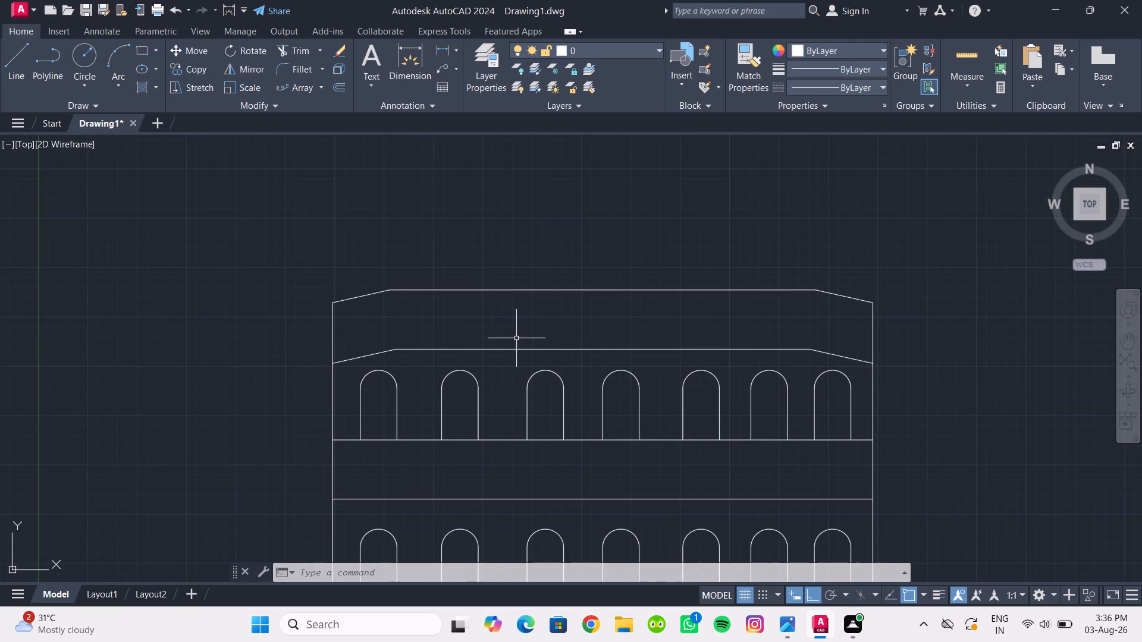
middle_click_drag(516, 337, 500, 339)
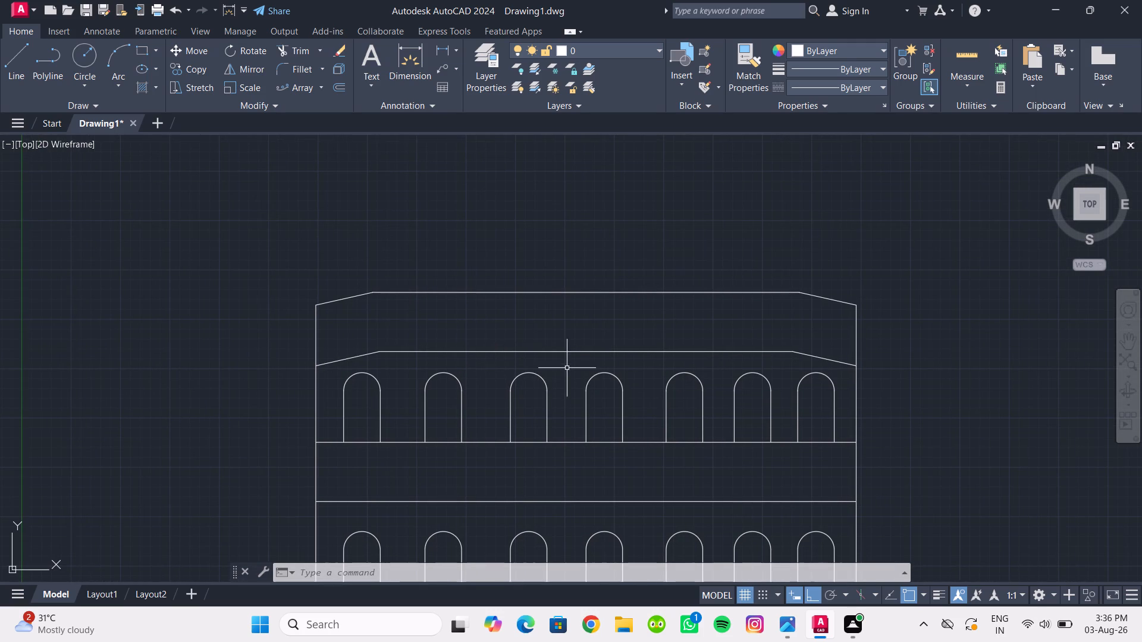
left_click(439, 57)
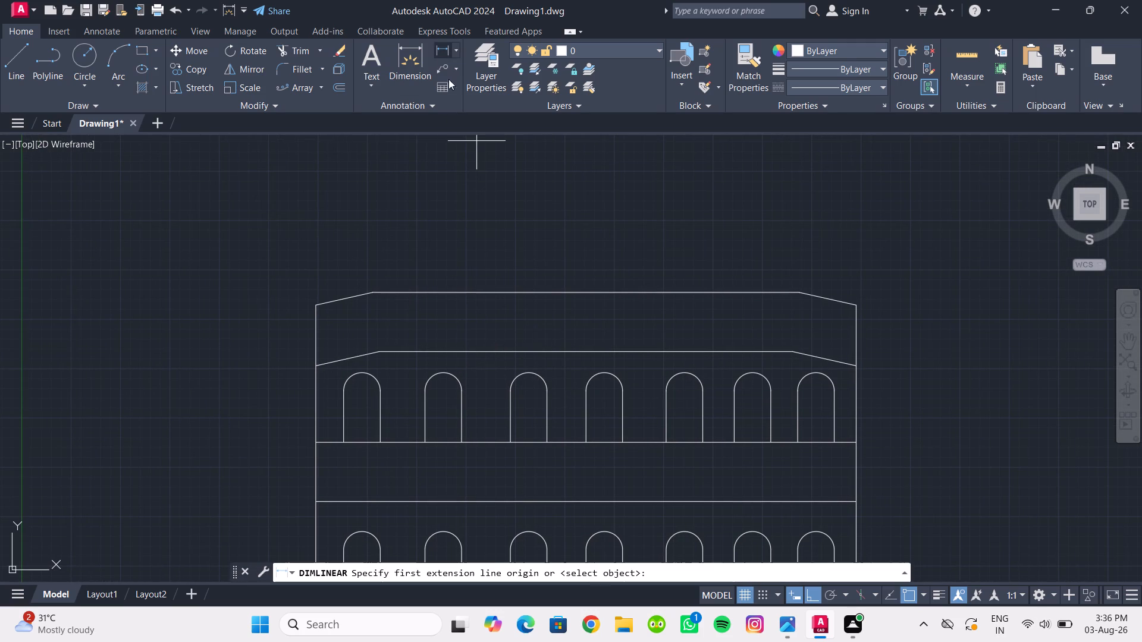
left_click(541, 289)
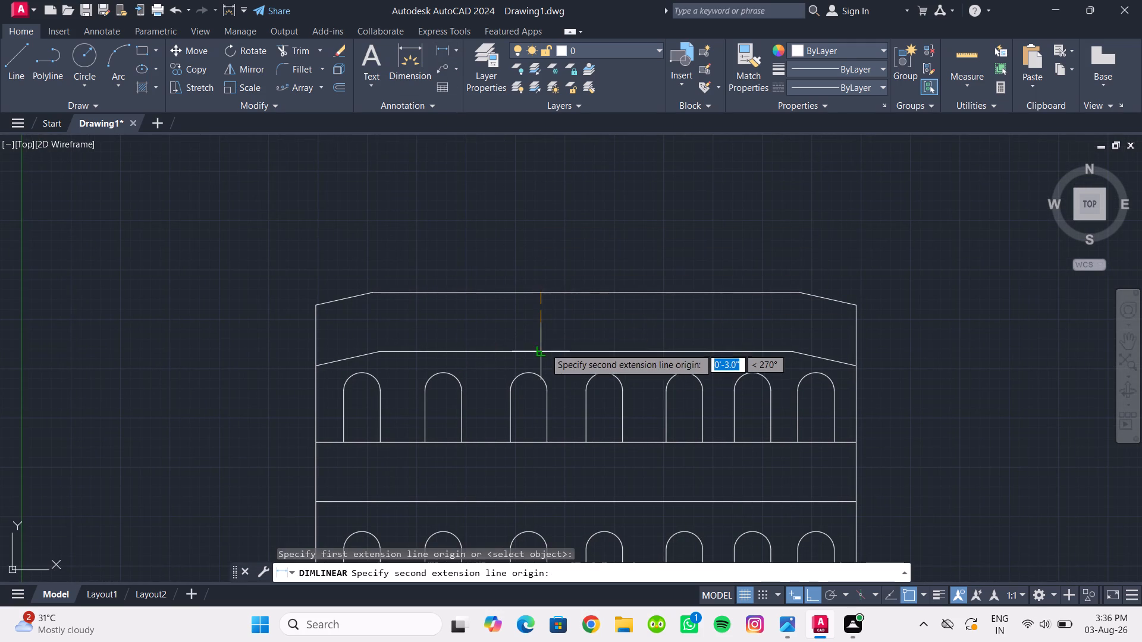
left_click(544, 349)
scroll(533, 319, "up", 3)
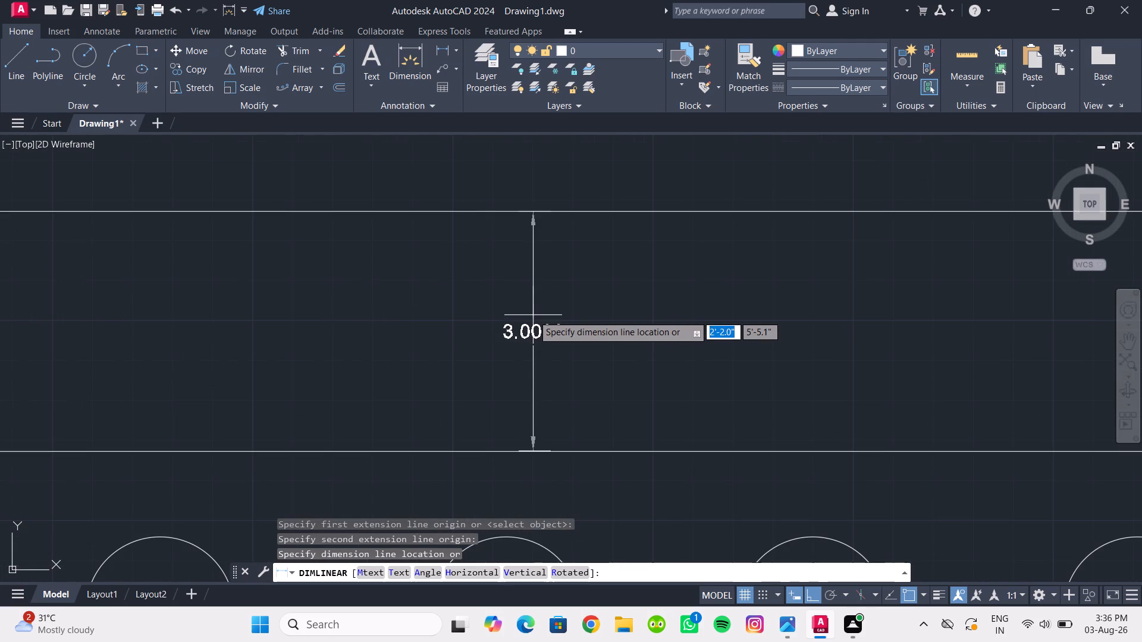
key("Escape")
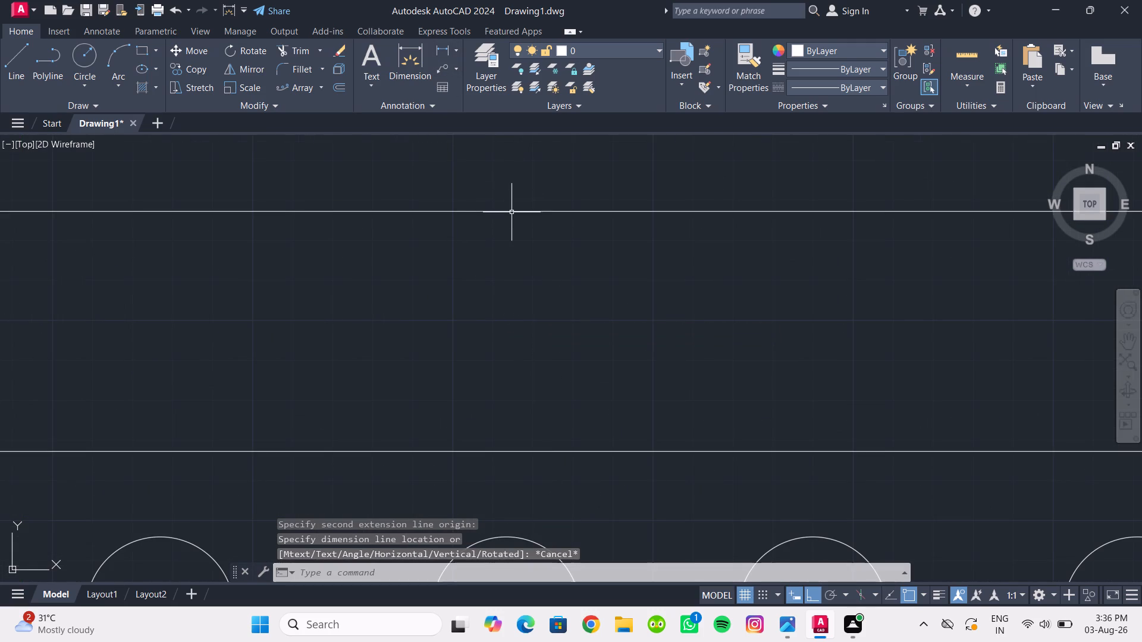
Modify the Standard dimension style to Engineering units with 0'-0.0" precision and make it the current style.
key("d")
key("Return")
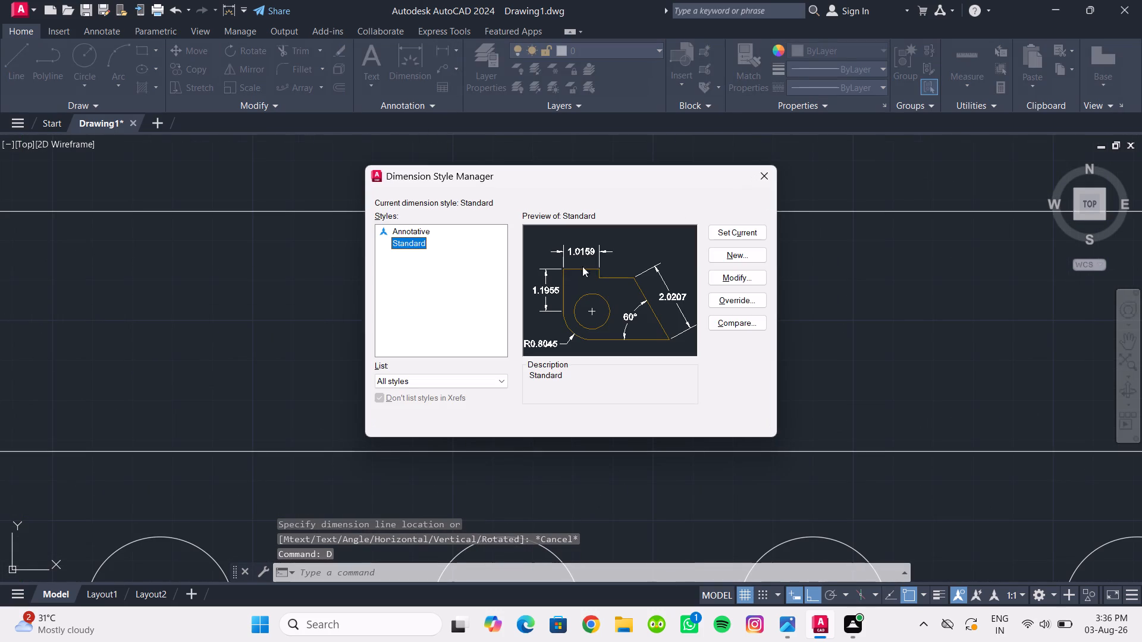
left_click(712, 274)
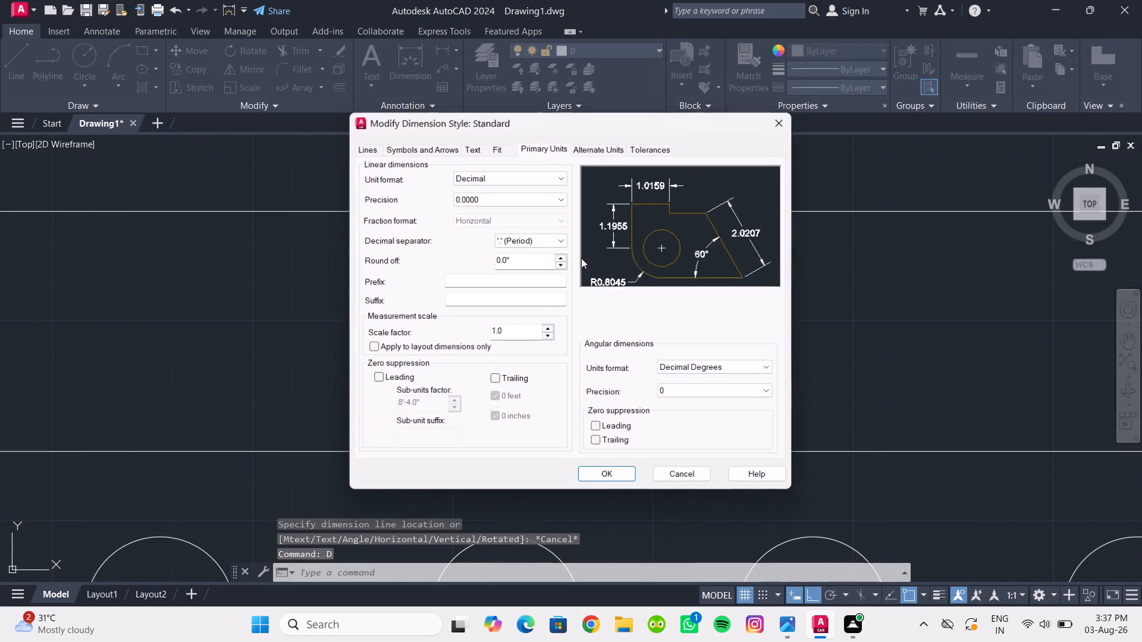
left_click(518, 178)
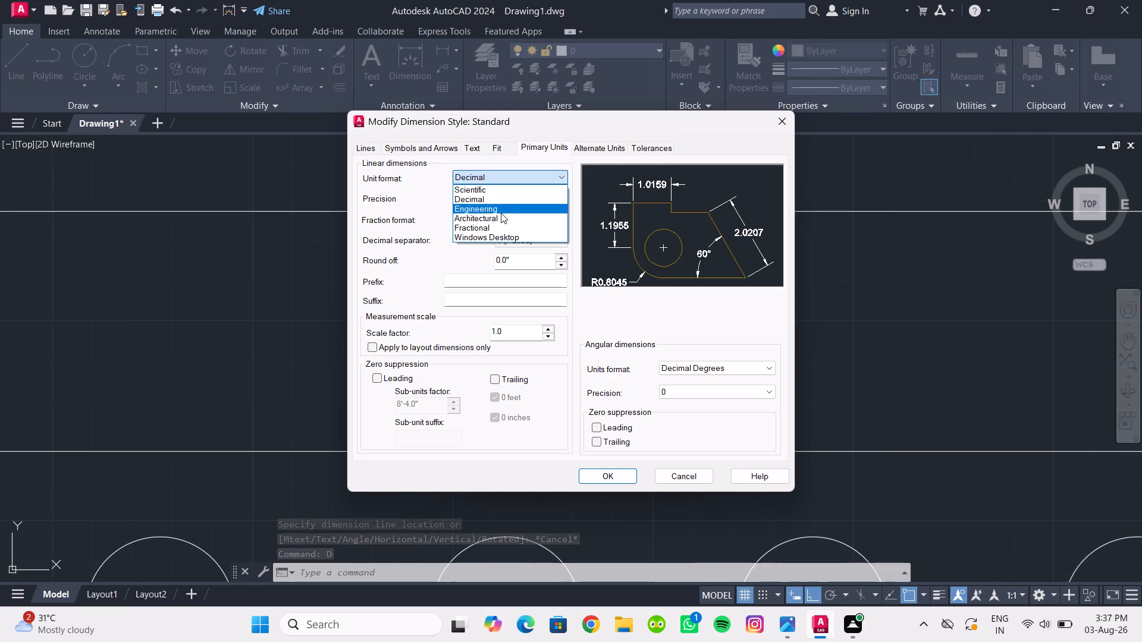
left_click(501, 213)
left_click(509, 203)
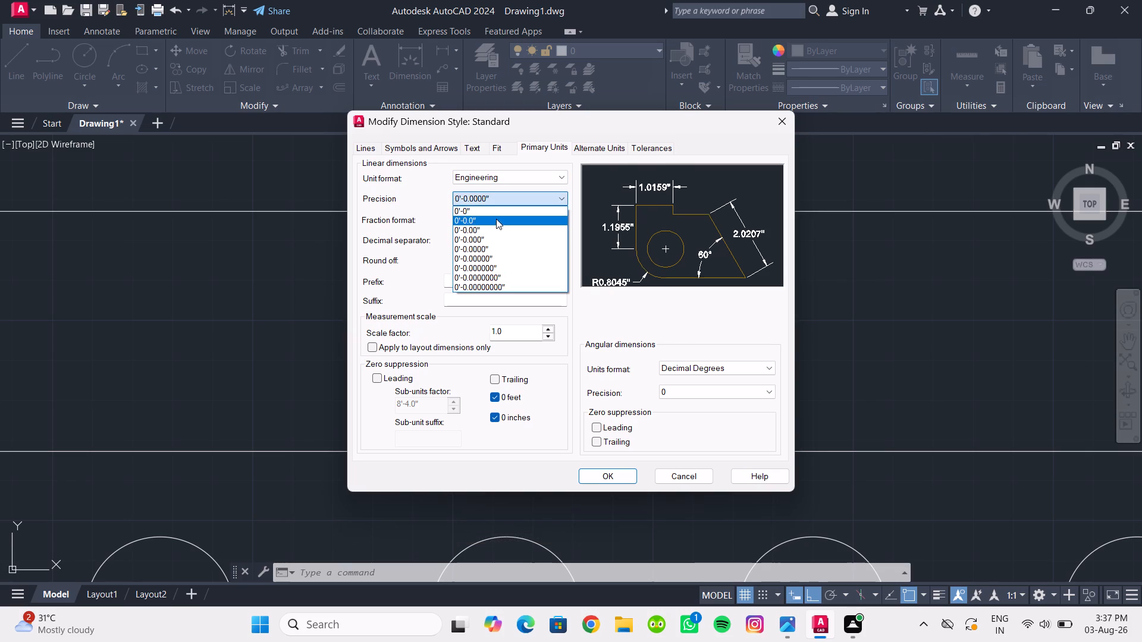
left_click(496, 219)
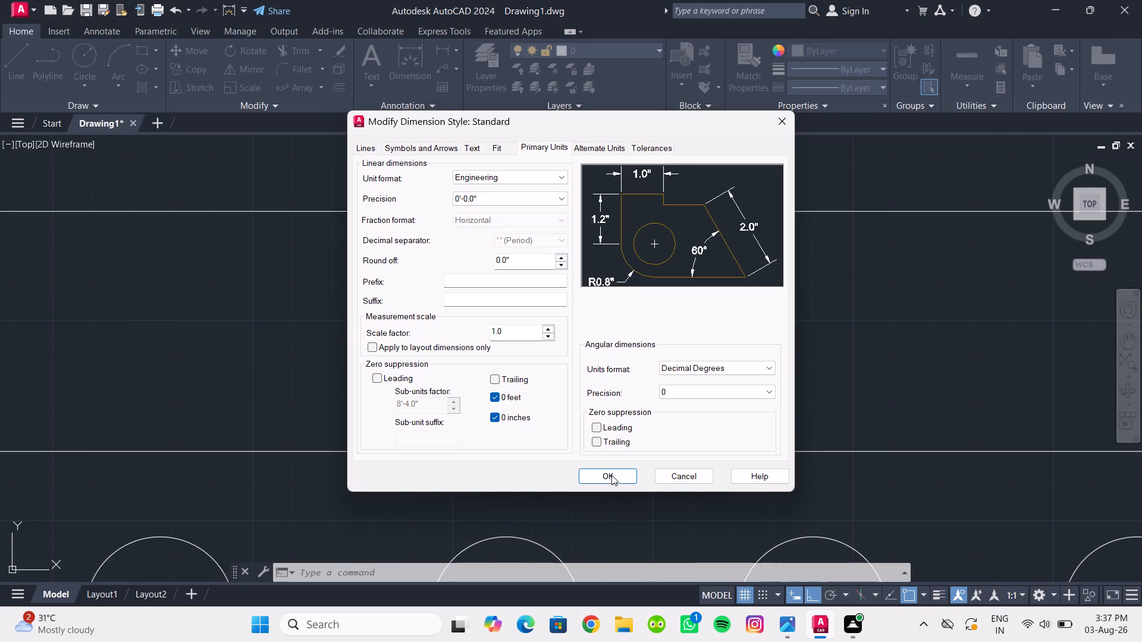
left_click(611, 477)
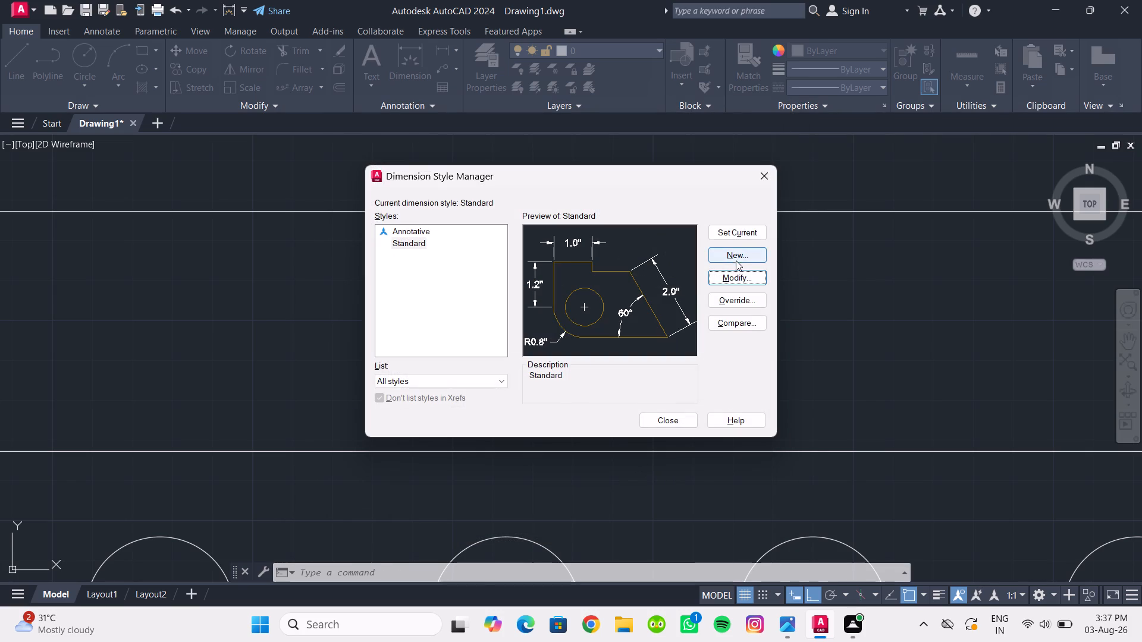
left_click(717, 232)
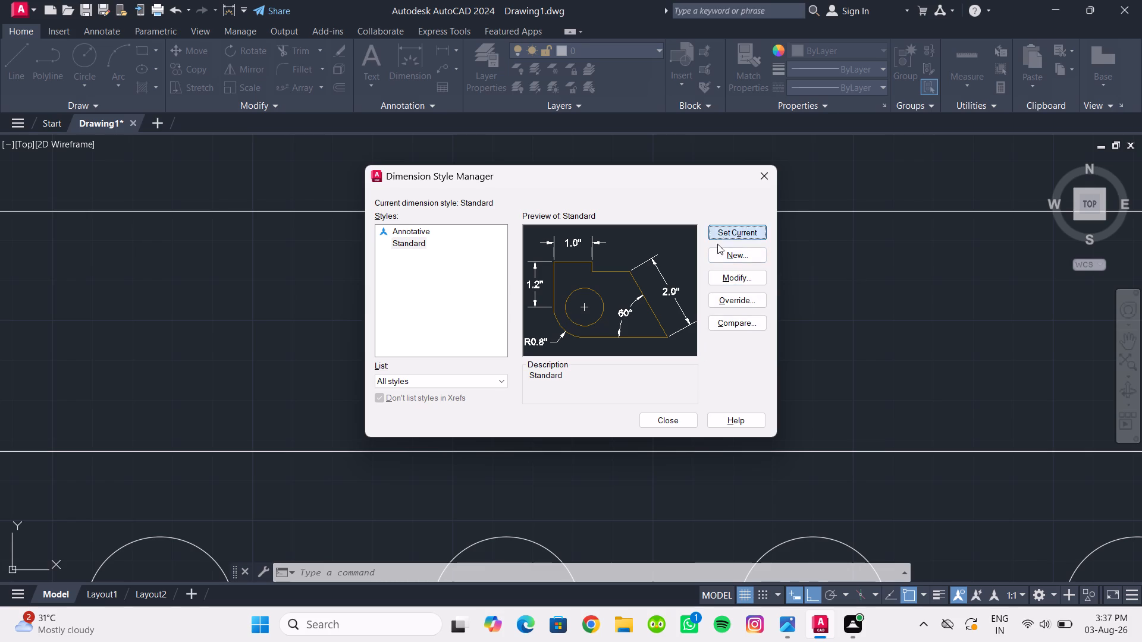
left_click(663, 418)
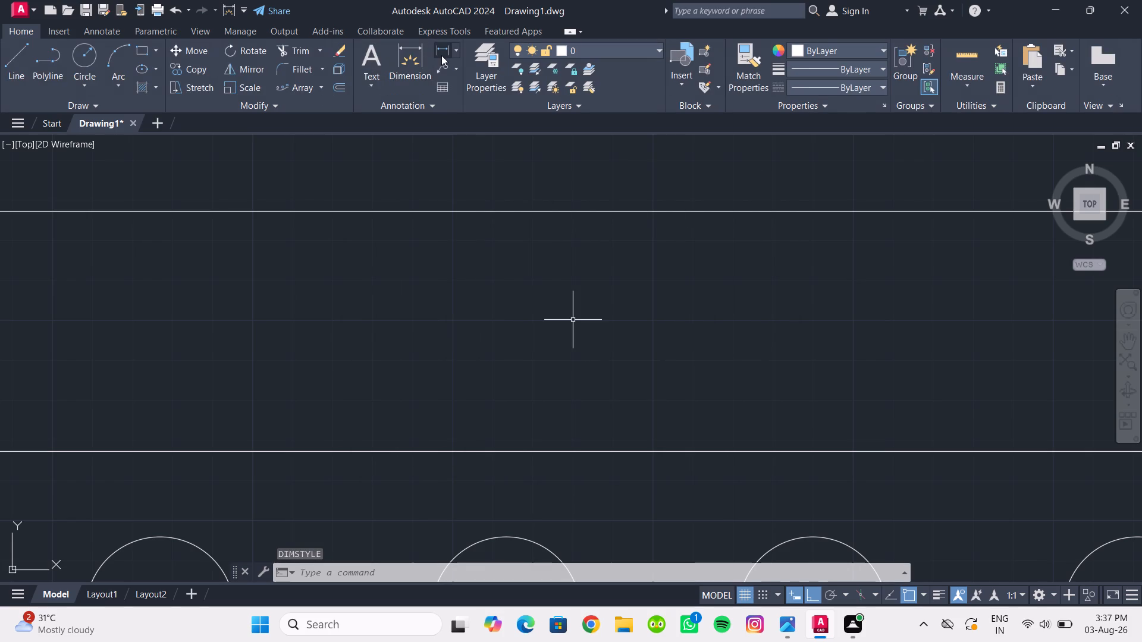
Measure the vertical gap between the section's chamfered top edge and its offset line using a linear dimension.
left_click(441, 55)
left_click(515, 215)
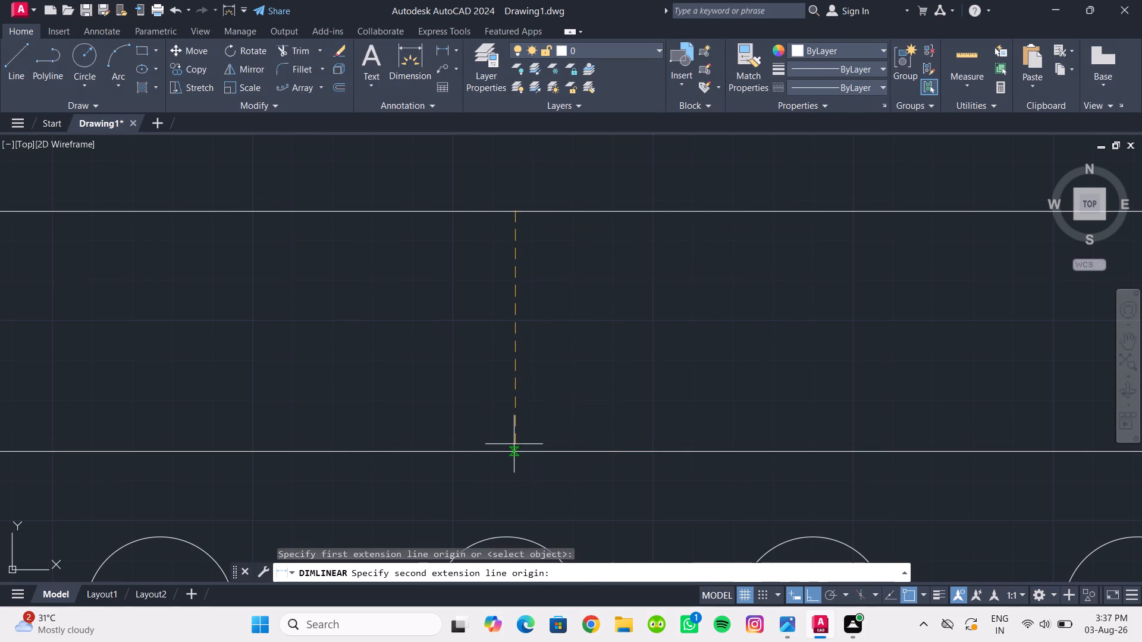
left_click_drag(515, 453, 515, 448)
key("Escape")
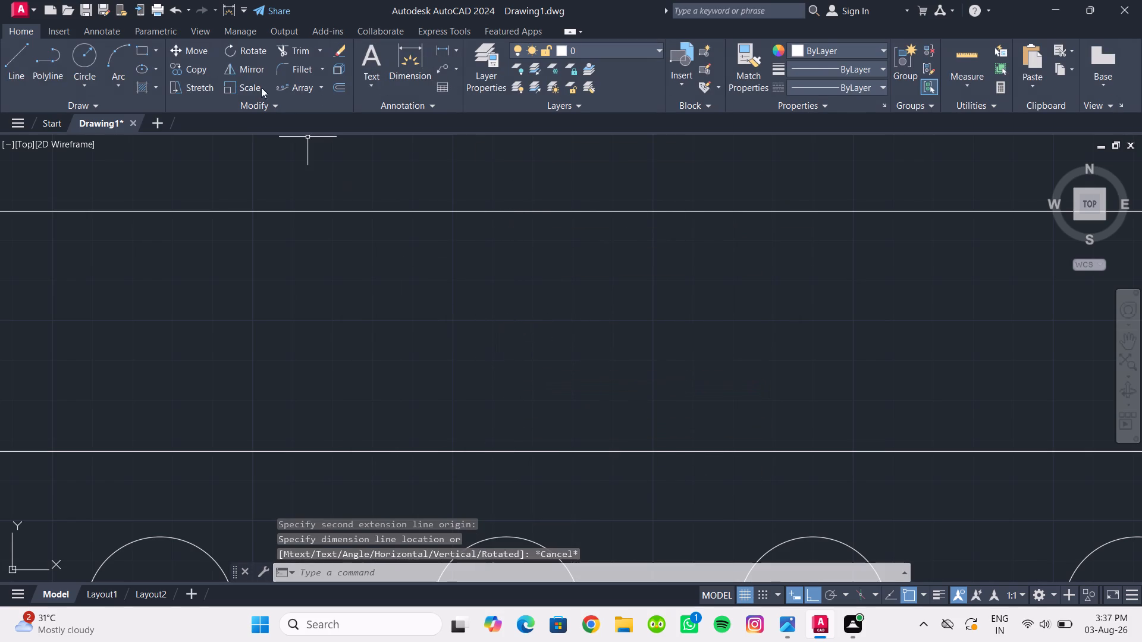
Offset the section's chamfered top edge 1.5" downward, between the two existing chamfered lines.
left_click(333, 89)
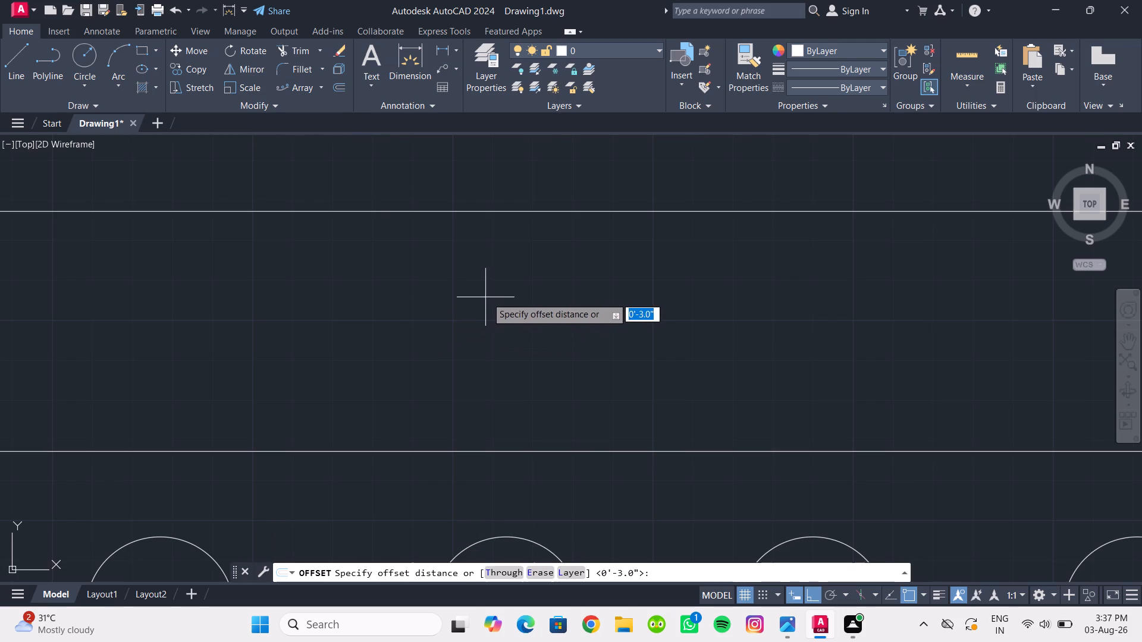
scroll(488, 297, "down", 6)
scroll(483, 298, "up", 1)
middle_click_drag(483, 298, 482, 282)
scroll(481, 269, "up", 1)
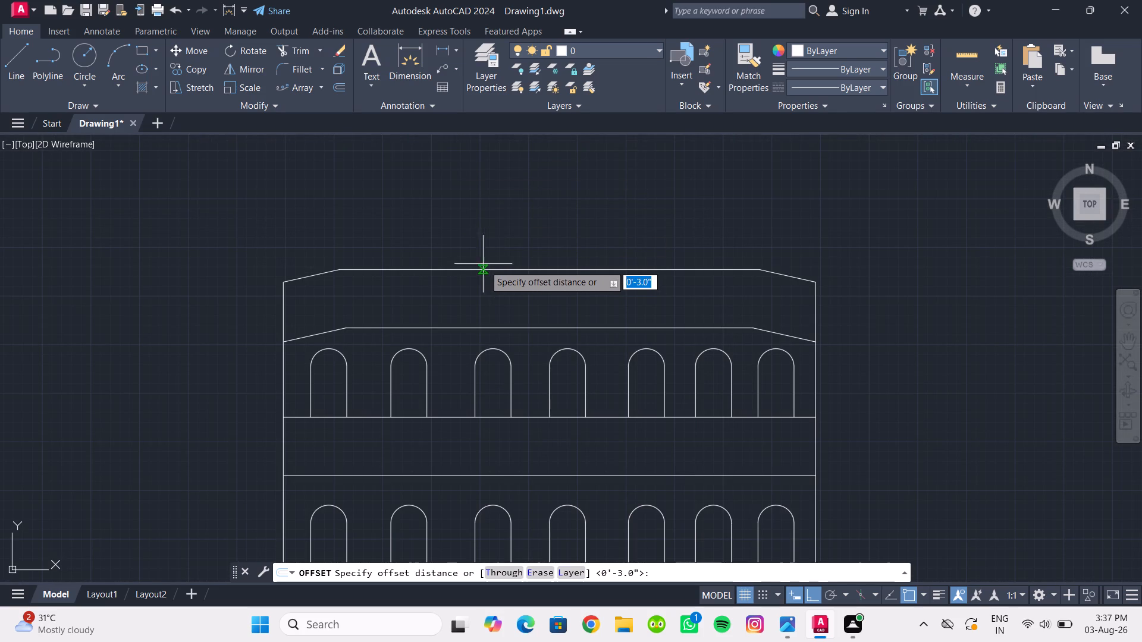
type("1.5\"")
key("Return")
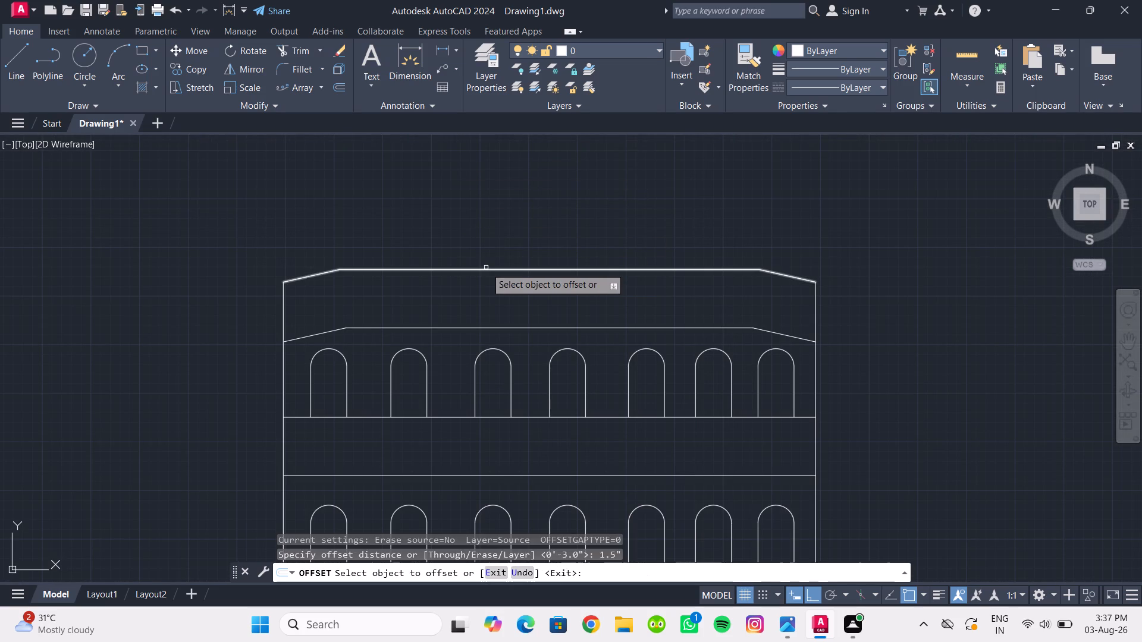
left_click(486, 267)
left_click(478, 307)
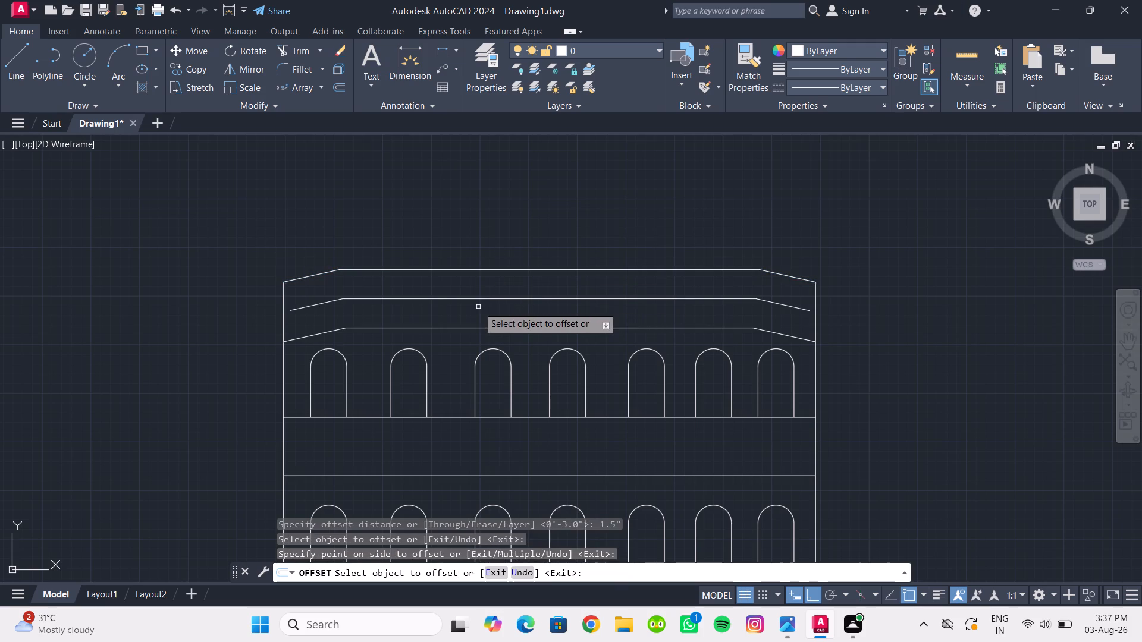
key("Escape")
Extend both ends of the middle chamfered line to the section's vertical side lines.
key("e")
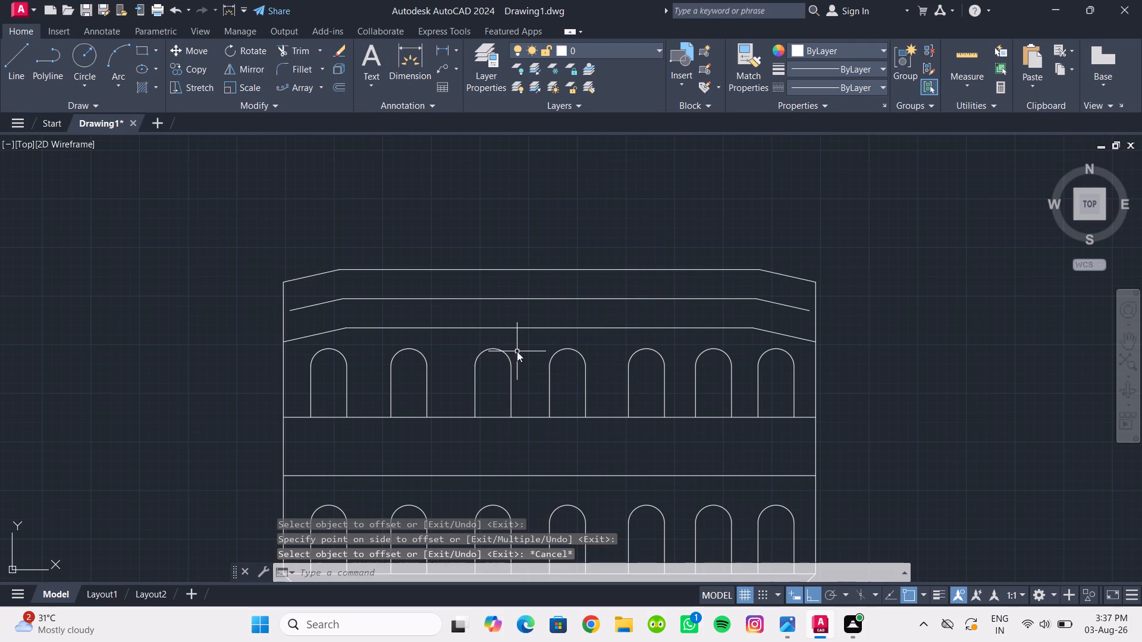
key("x")
key("Return")
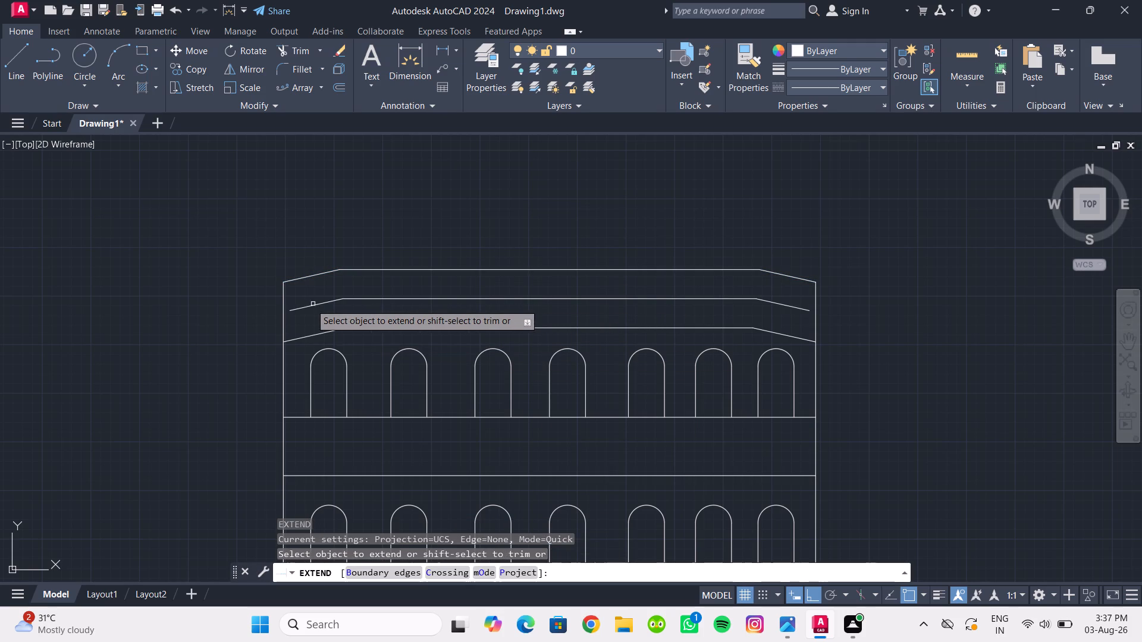
left_click(306, 307)
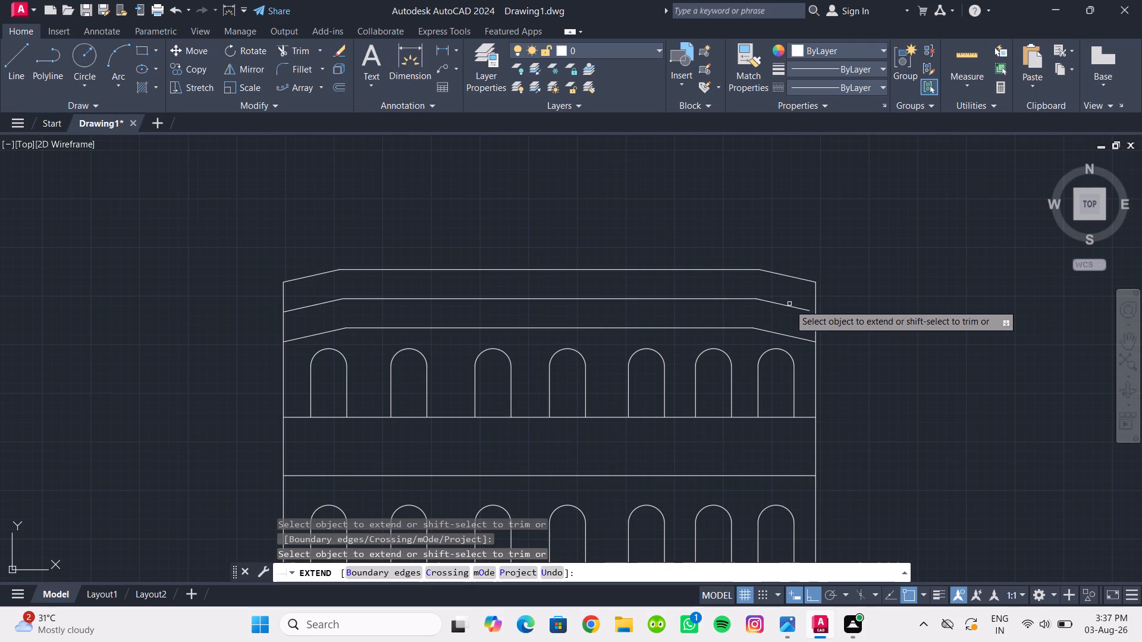
left_click(789, 304)
key("Escape")
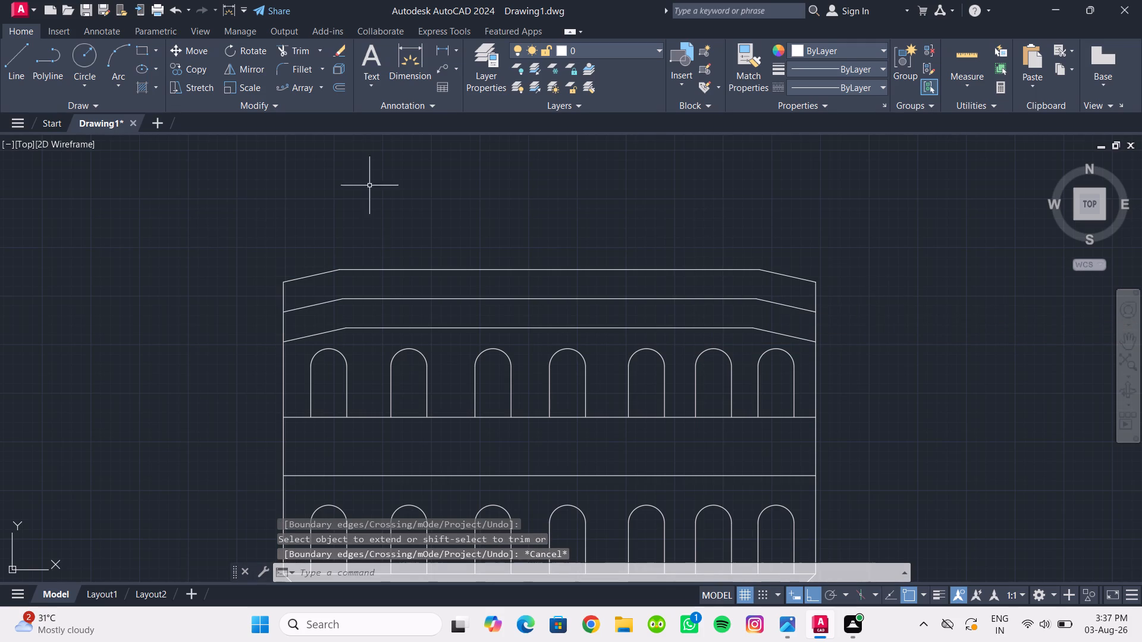
Copy the leftmost circle of the bead row in the flared part onto the left end of the middle chamfered line.
middle_click_drag(306, 336, 292, 203)
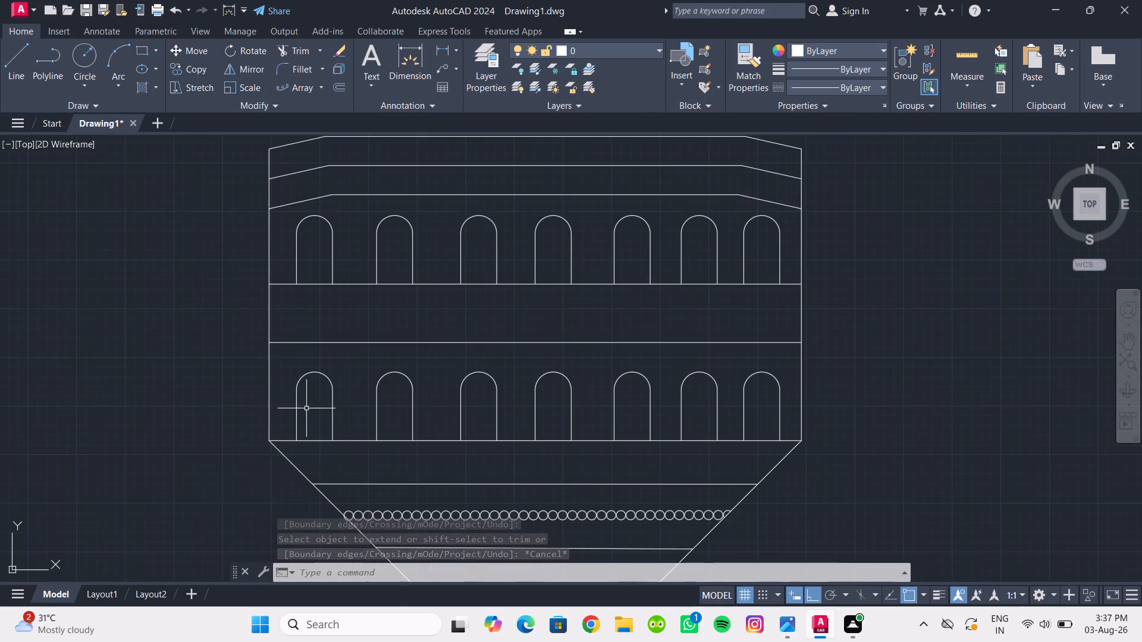
middle_click_drag(305, 407, 260, 273)
scroll(300, 381, "up", 3)
left_click(313, 376)
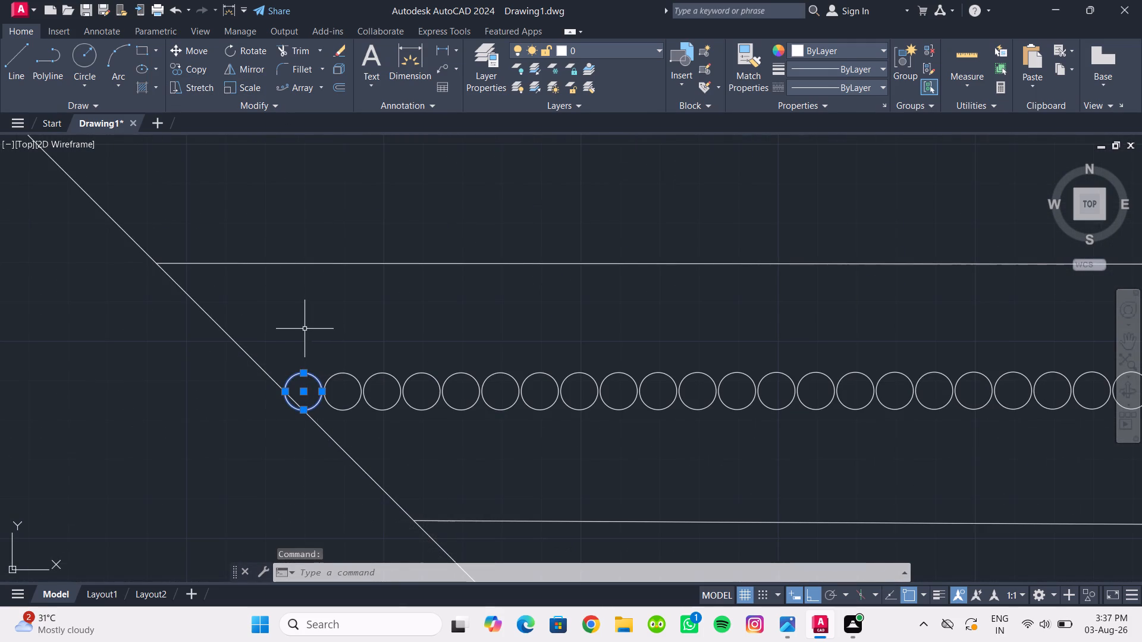
left_click(197, 66)
scroll(315, 387, "up", 1)
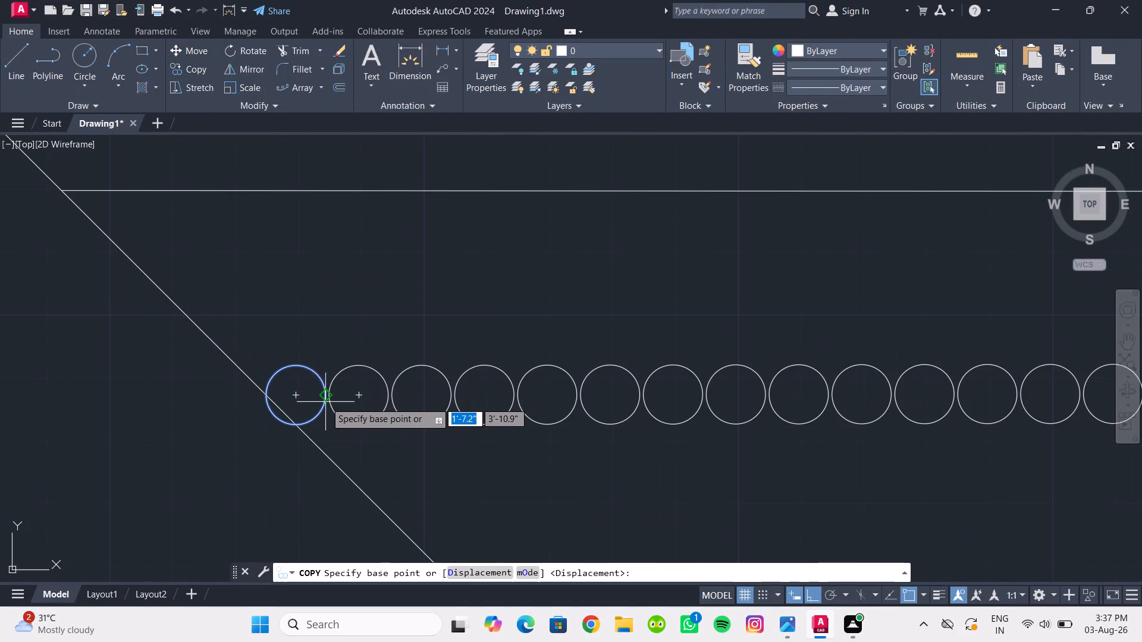
left_click(325, 399)
scroll(292, 257, "down", 2)
middle_click_drag(292, 257, 278, 388)
middle_click_drag(211, 158, 230, 276)
scroll(364, 346, "down", 2)
middle_click_drag(322, 293, 323, 377)
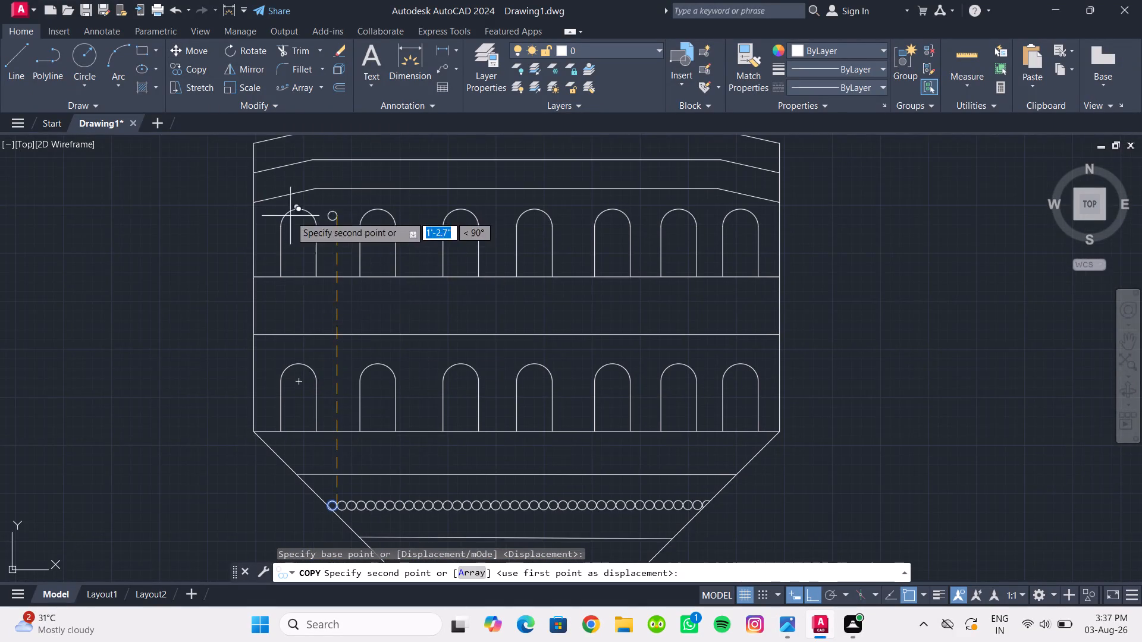
middle_click_drag(288, 211, 309, 329)
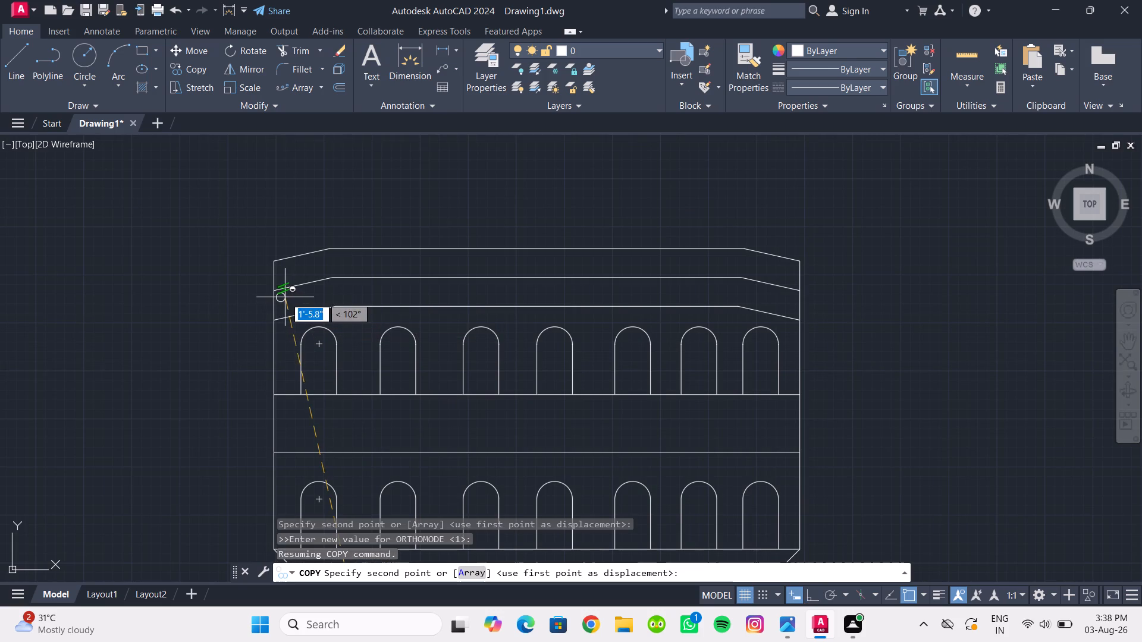
left_click(280, 291, "shift")
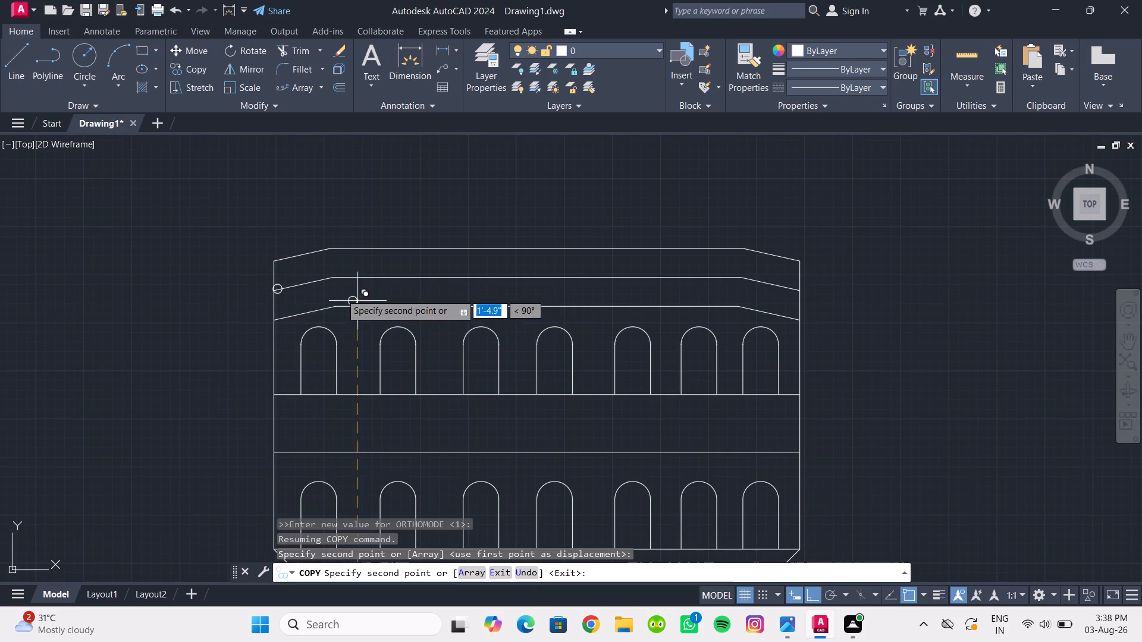
scroll(296, 280, "up", 2)
middle_click_drag(297, 281, 310, 304)
key("Escape")
key("Escape")
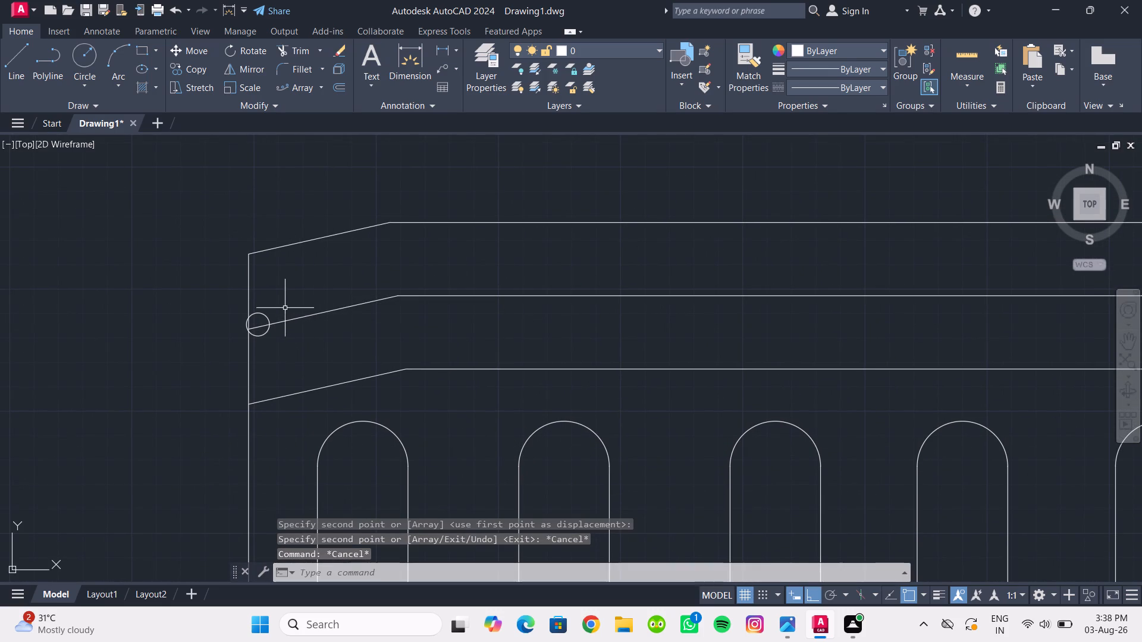
Path-array the copied circle along the middle chamfered line at 0.7" spacing, filling the band from side to side.
left_click(262, 316)
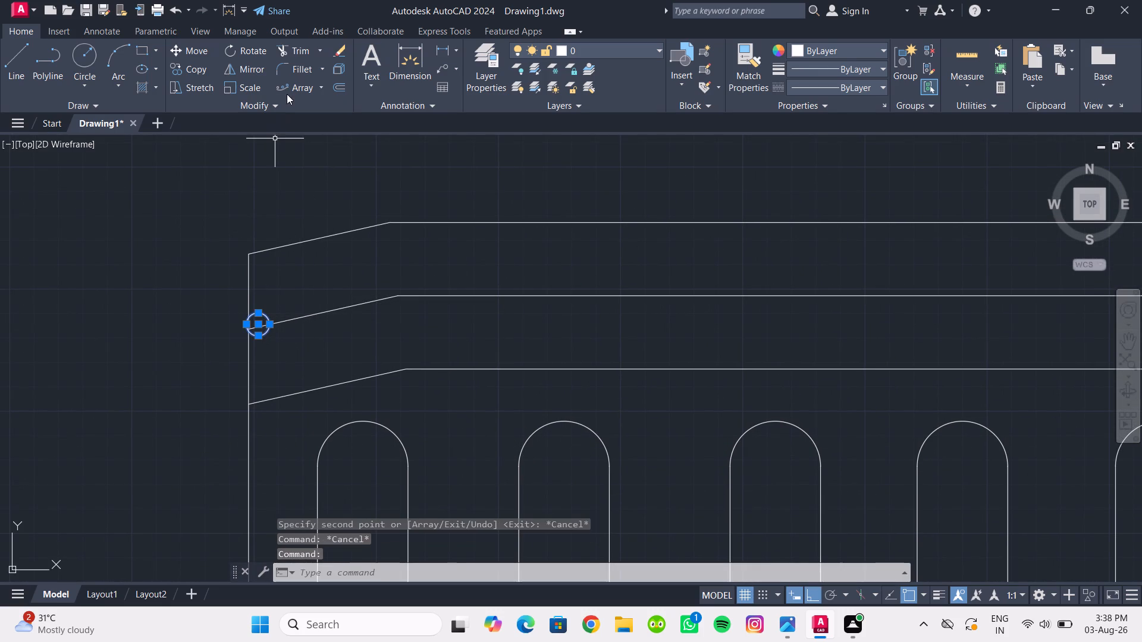
left_click(287, 90)
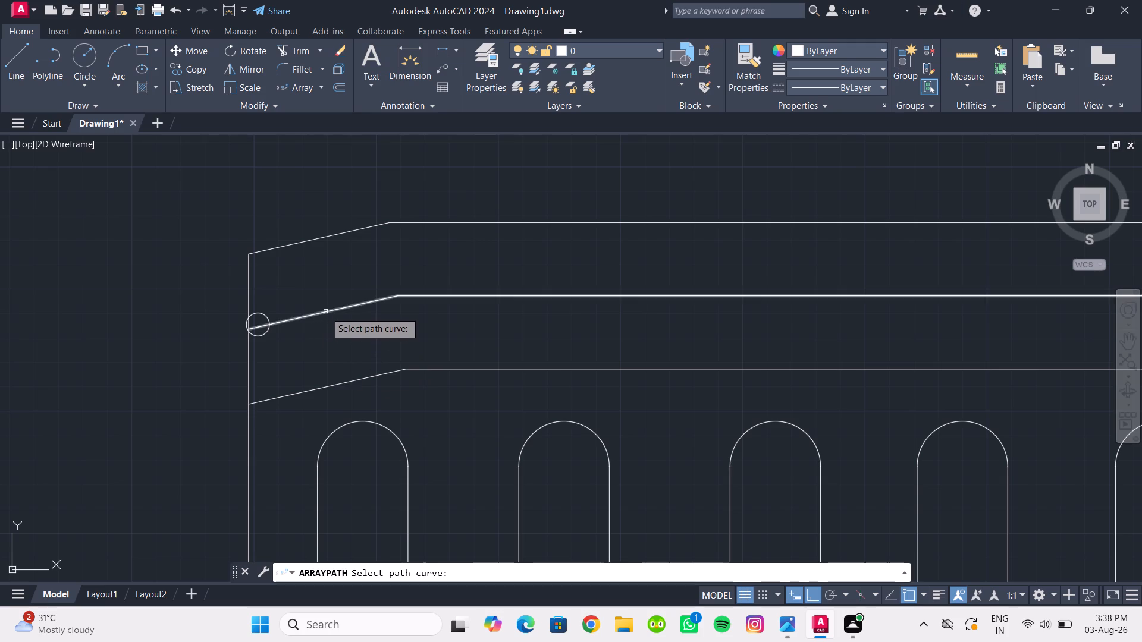
left_click(325, 311)
scroll(429, 351, "down", 2)
middle_click_drag(429, 351, 311, 319)
scroll(354, 316, "down", 1)
middle_click_drag(354, 316, 352, 314)
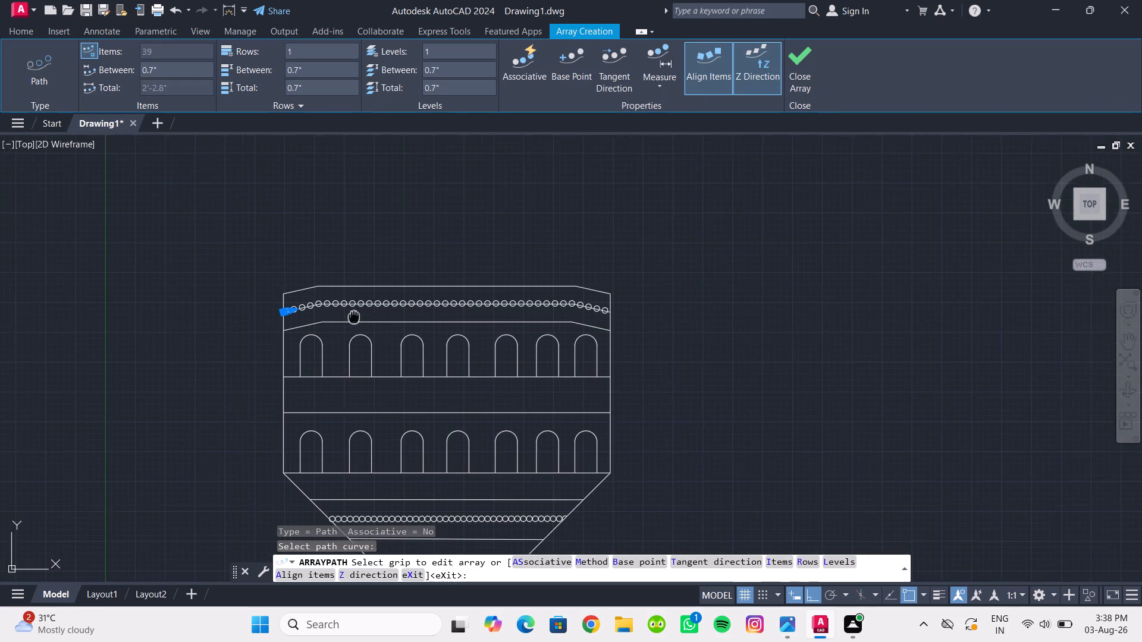
middle_click_drag(352, 314, 338, 297)
middle_click_drag(333, 297, 345, 320)
scroll(356, 322, "up", 1)
middle_click_drag(356, 322, 318, 342)
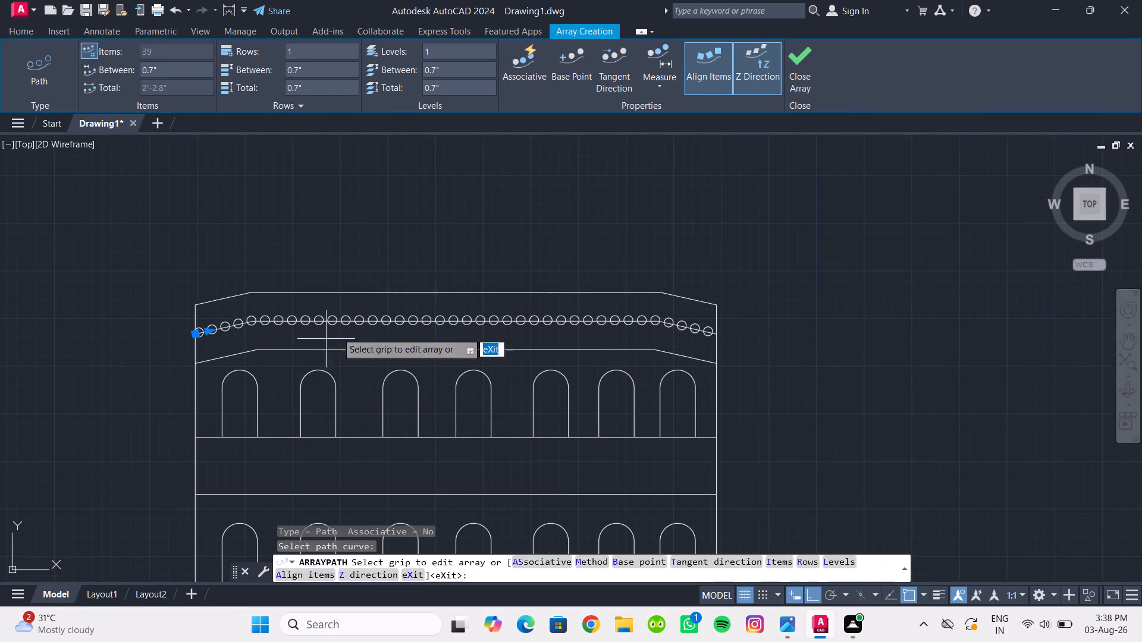
key("Escape")
Delete the middle chamfered guide line running through the new row of circles.
scroll(674, 331, "up", 3)
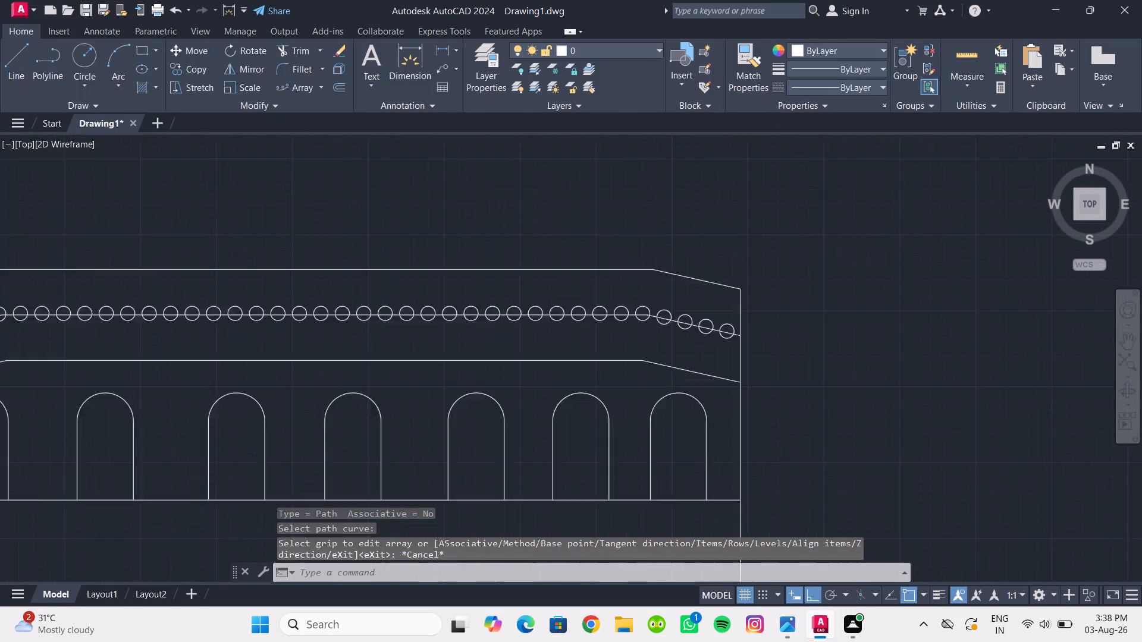
scroll(608, 295, "up", 2)
left_click(617, 285)
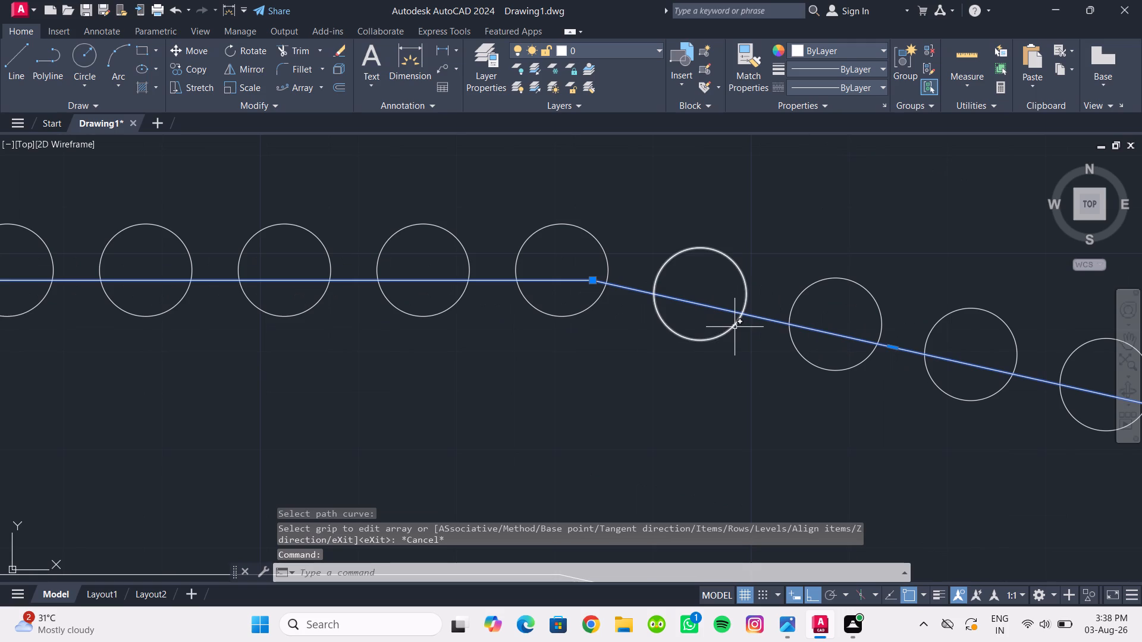
key("Delete")
scroll(735, 327, "down", 5)
middle_click_drag(727, 321, 719, 314)
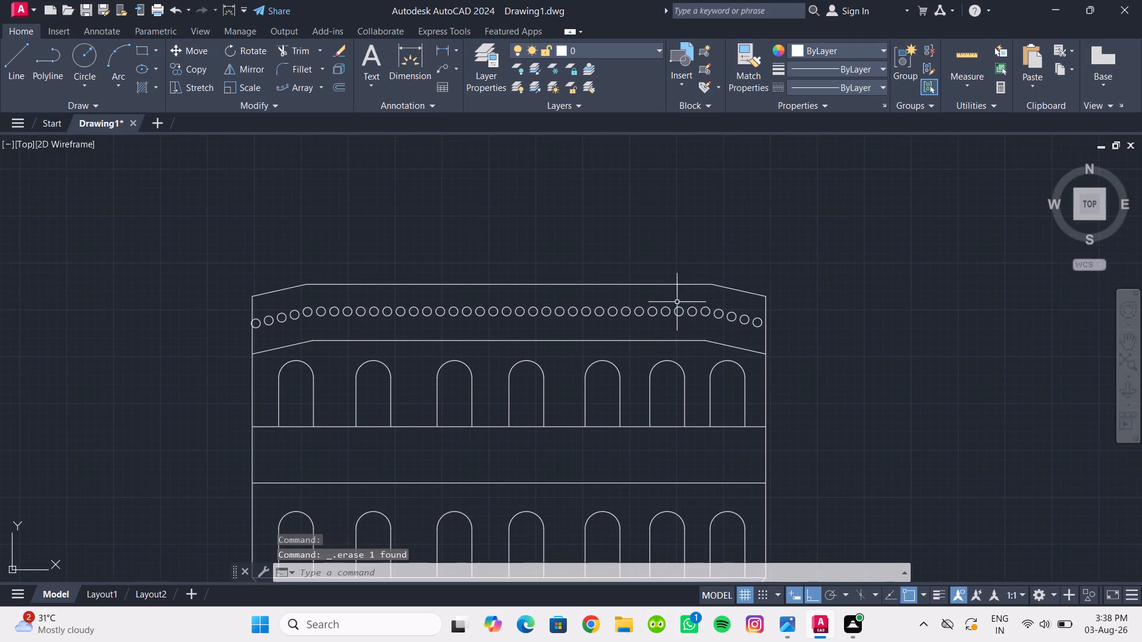
Draw a three-line shaft outline 1'1" tall on the section's top line, aligned with the lower shaft's side lines.
scroll(648, 347, "down", 2)
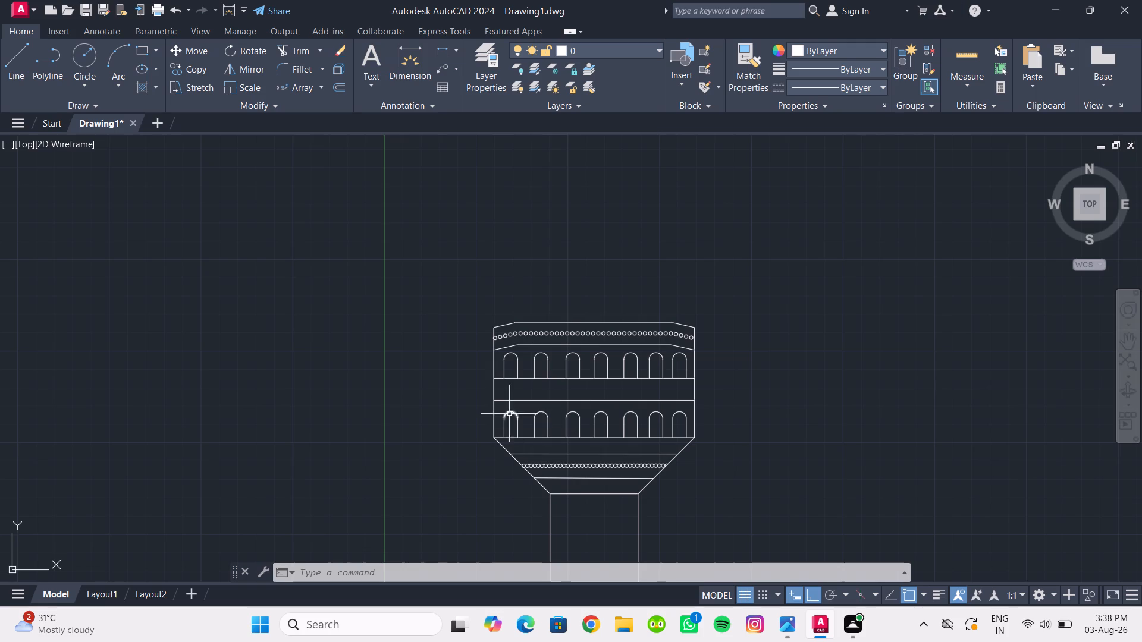
middle_click_drag(559, 437, 559, 487)
scroll(526, 378, "down", 1)
middle_click_drag(526, 378, 509, 357)
left_click(15, 54)
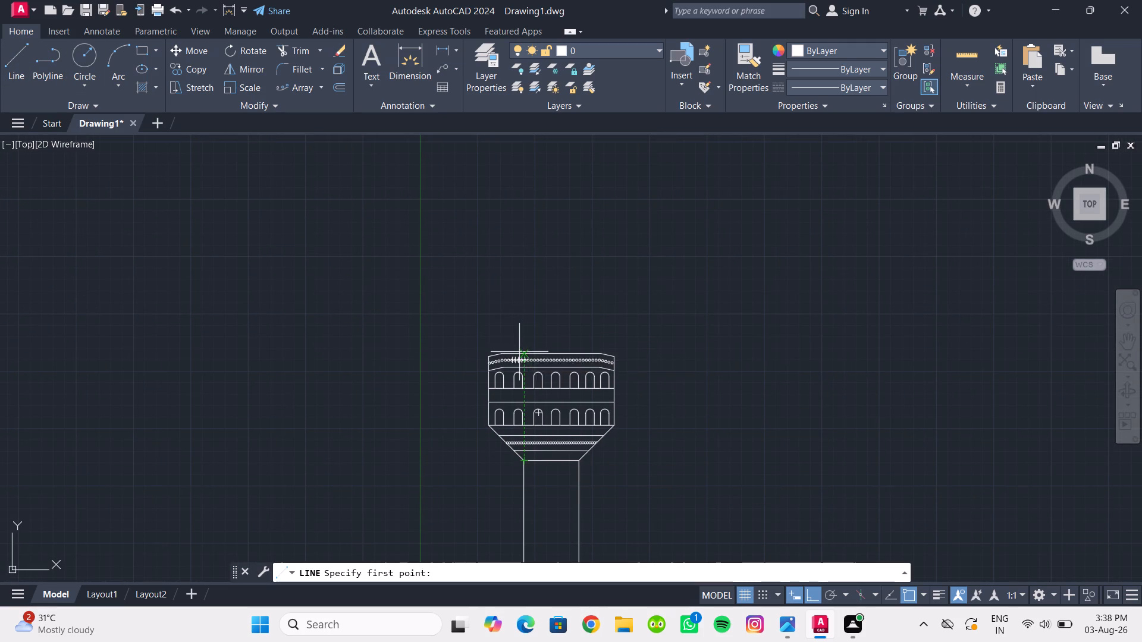
scroll(522, 353, "up", 3)
scroll(512, 353, "down", 2)
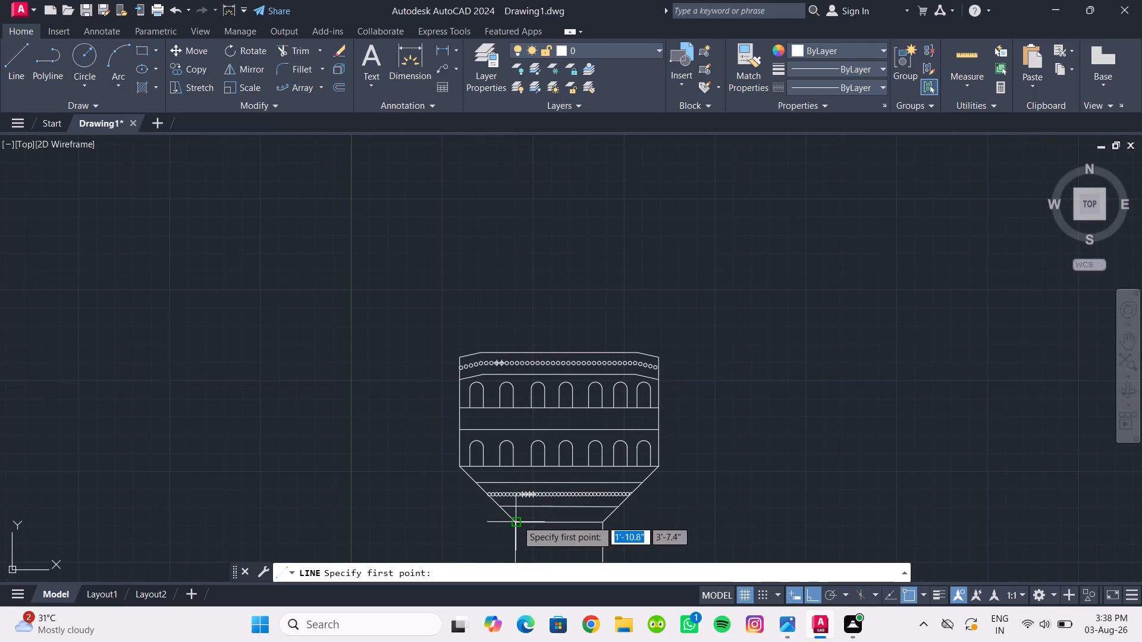
left_click(517, 351)
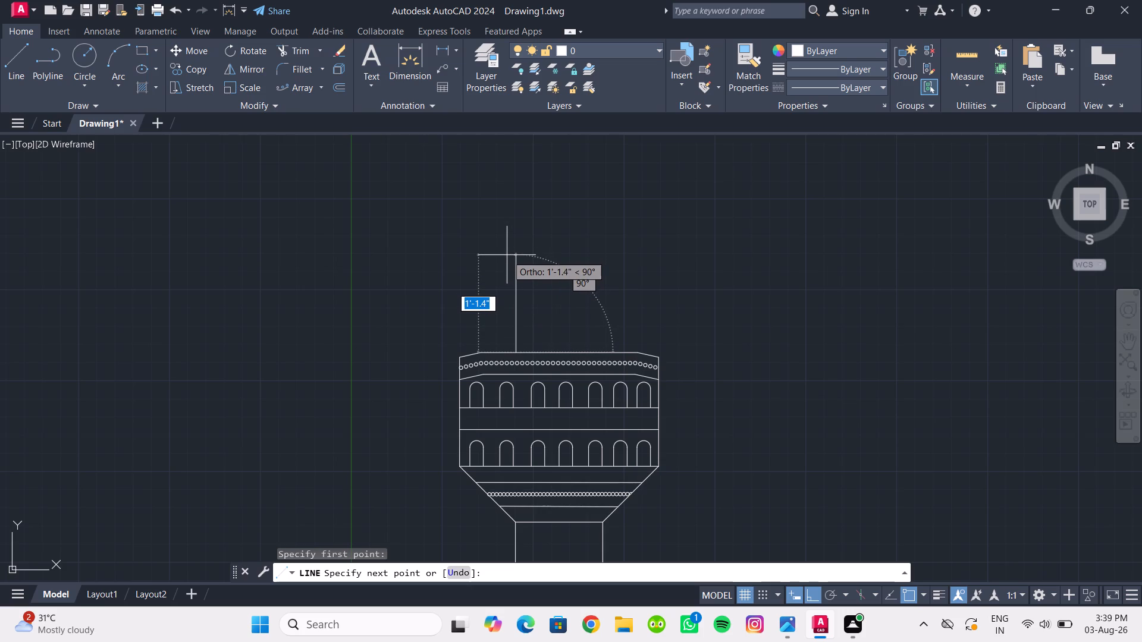
type("1'")
type("1\"")
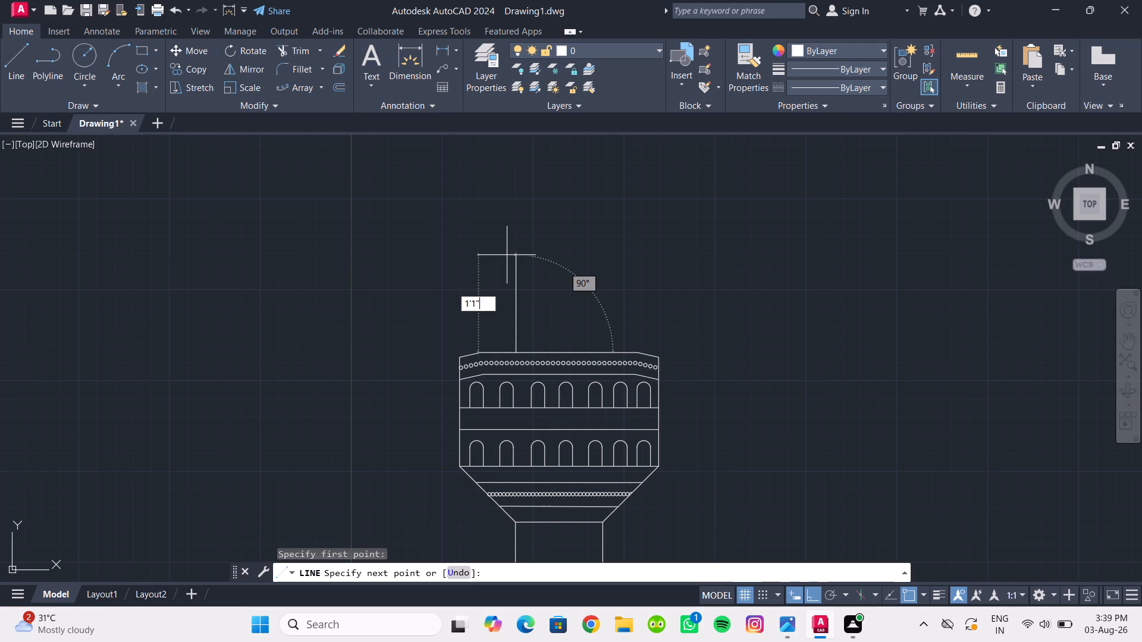
key("Return")
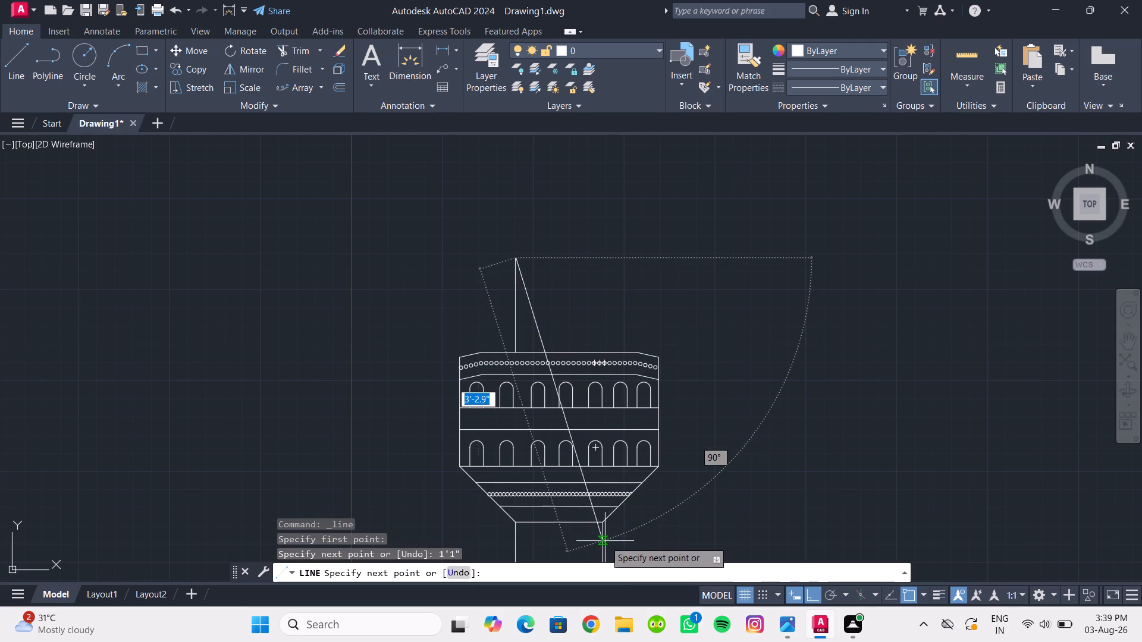
left_click(601, 260)
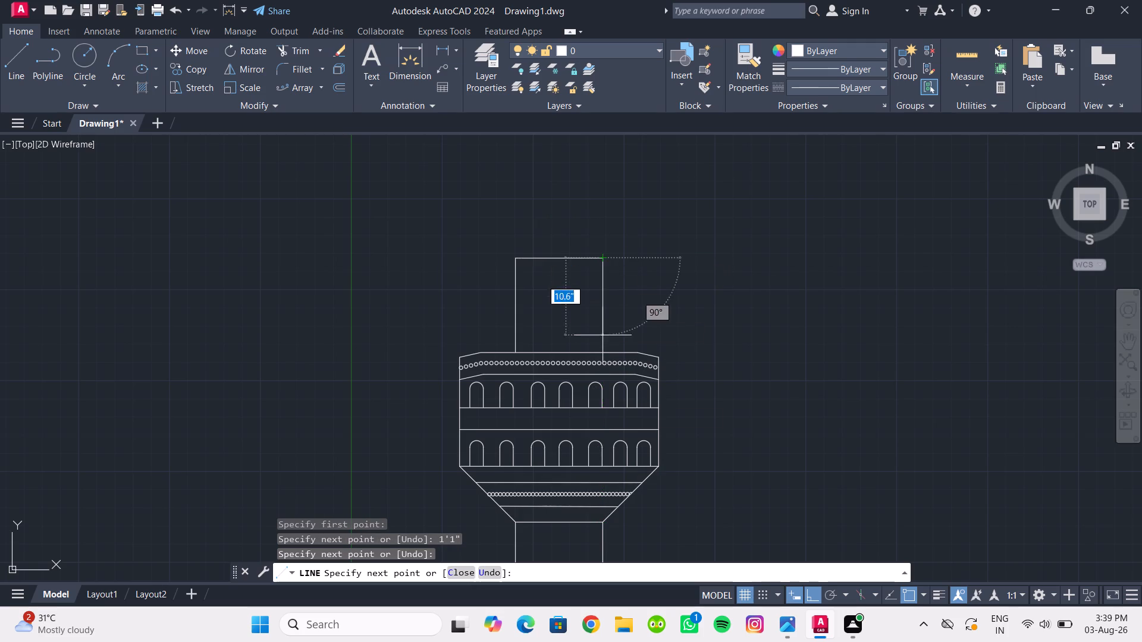
middle_click_drag(589, 342, 586, 263)
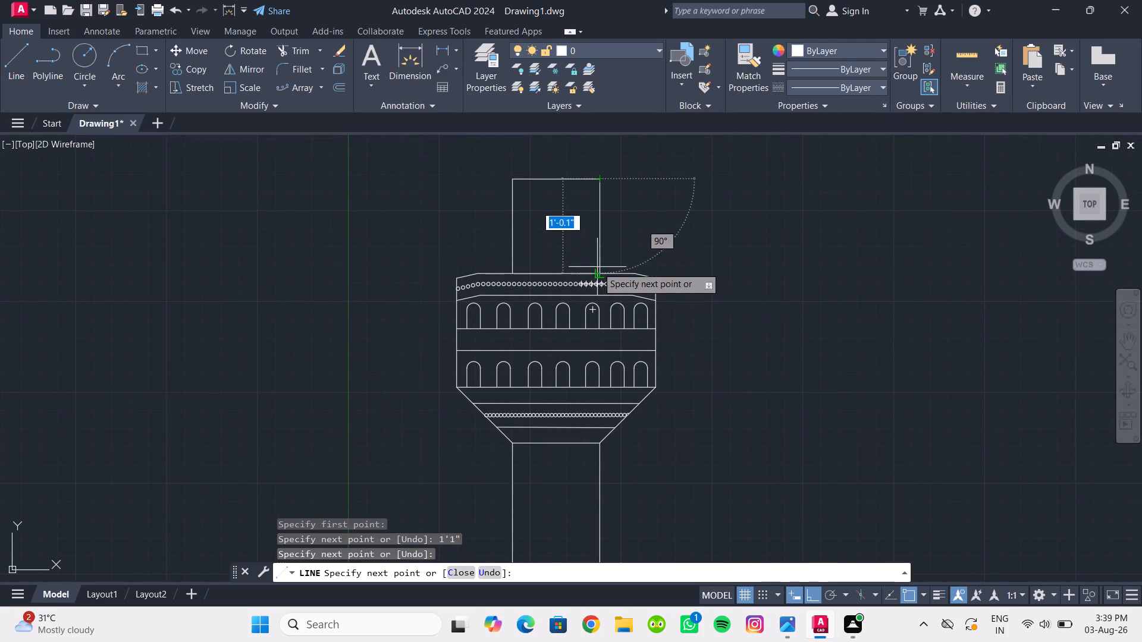
scroll(600, 269, "up", 2)
left_click(595, 285)
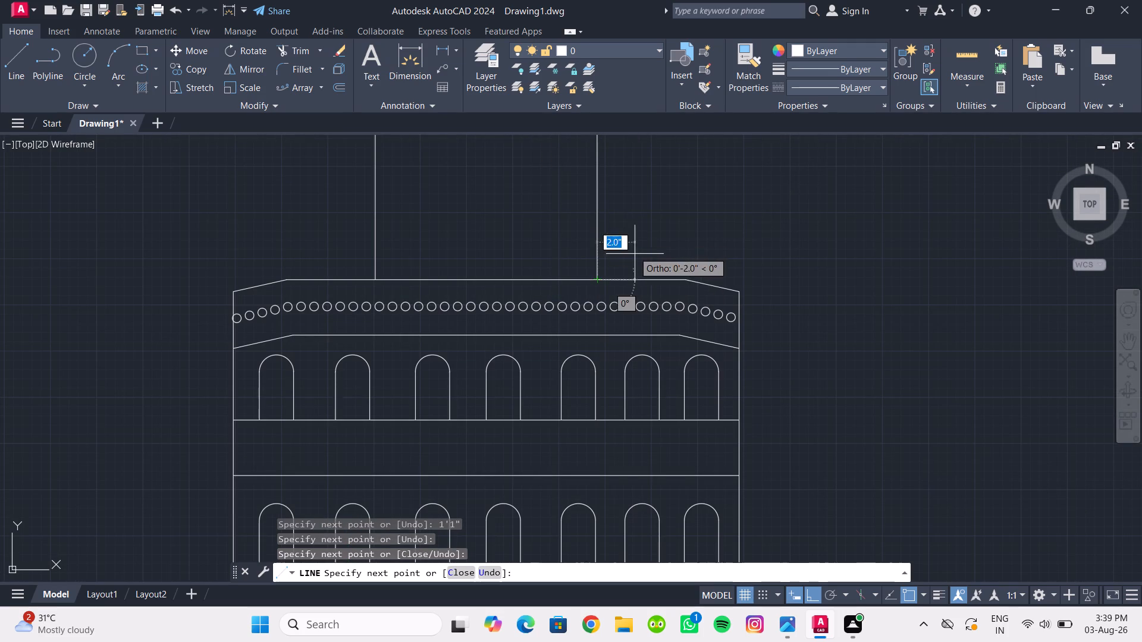
key("Escape")
Copy the lower arch row with its top line and the flared beaded part onto the top of the new shaft.
scroll(608, 255, "down", 3)
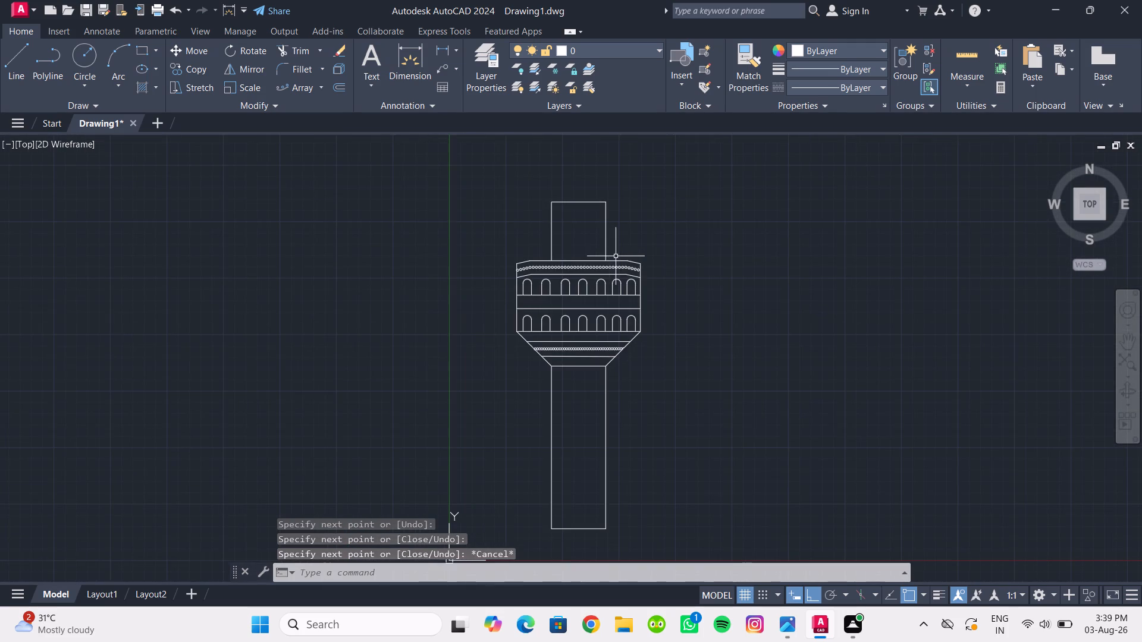
middle_click_drag(616, 256, 596, 264)
scroll(599, 302, "down", 1)
scroll(588, 334, "up", 2)
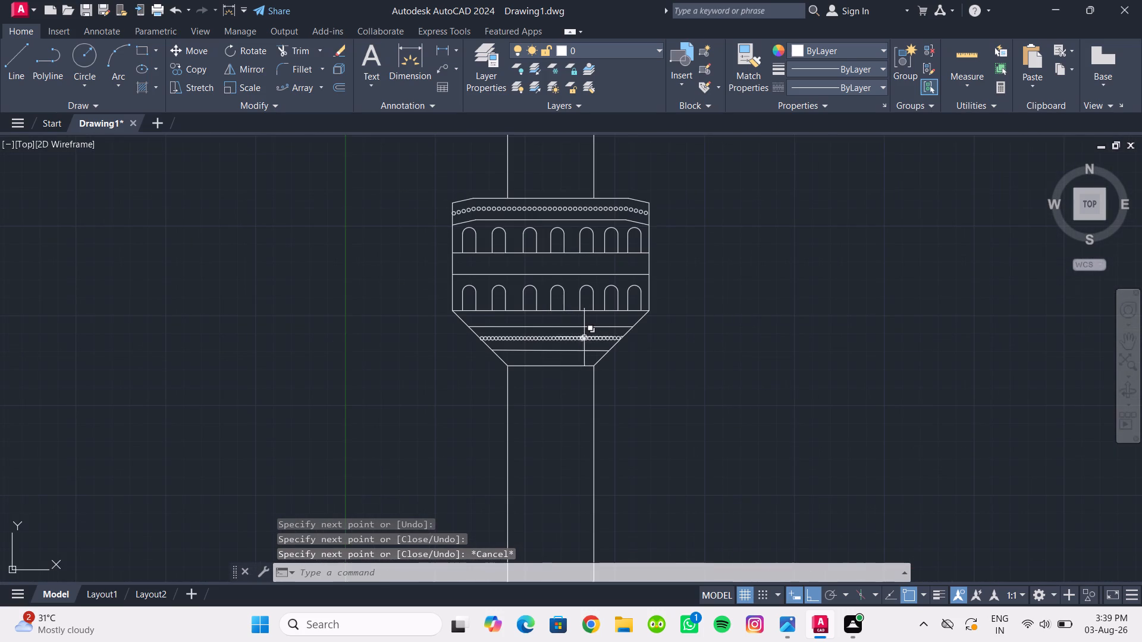
middle_click(575, 349)
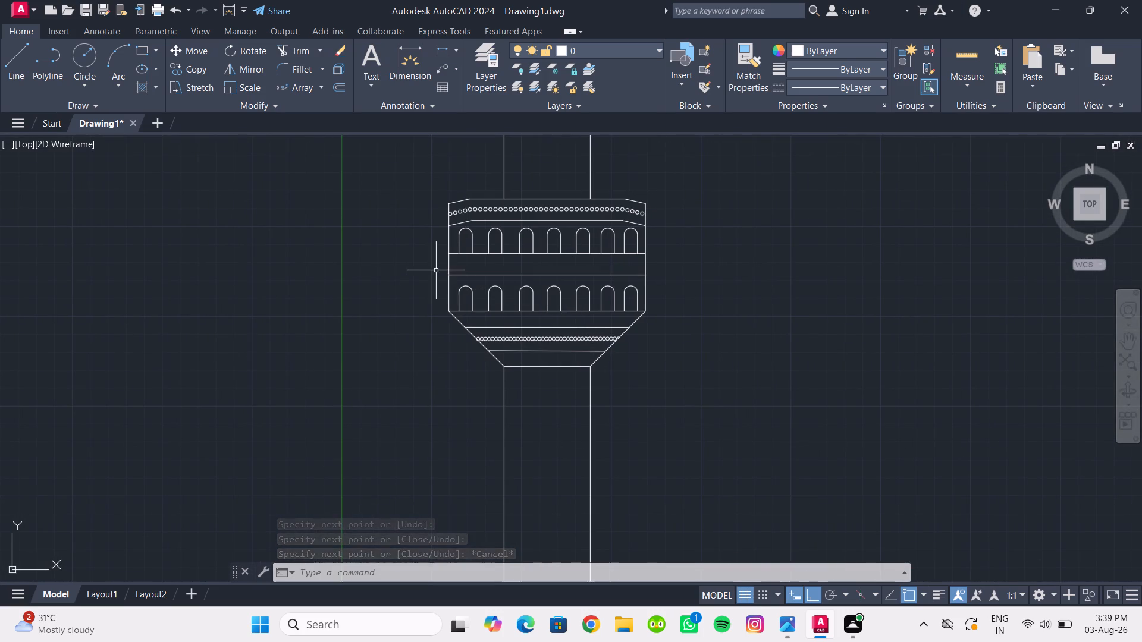
left_click(435, 270)
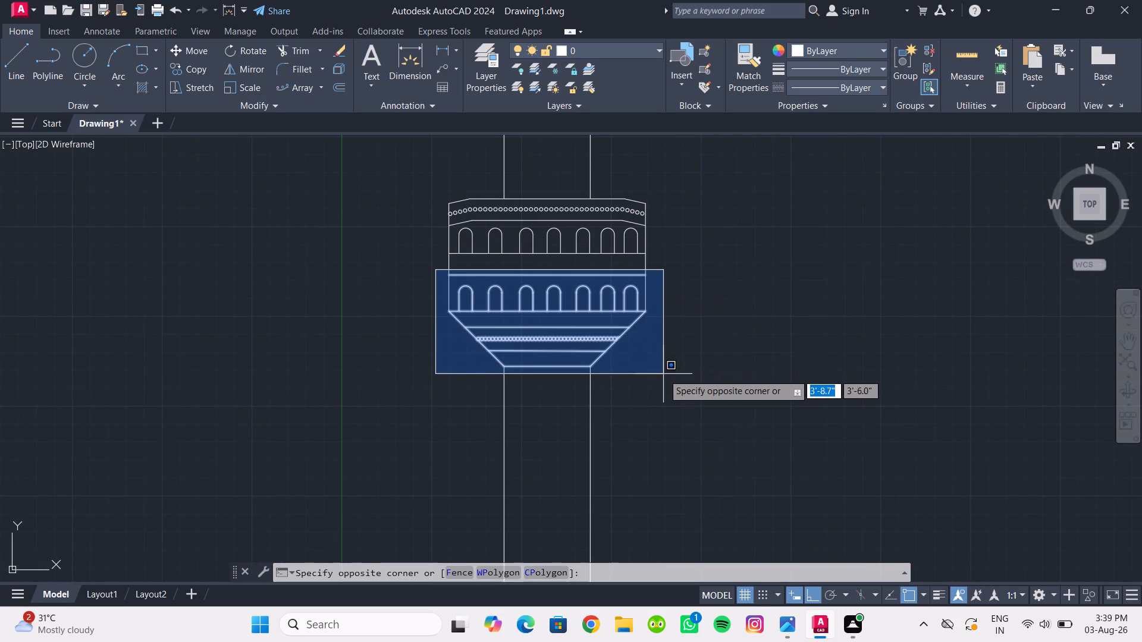
left_click(664, 377)
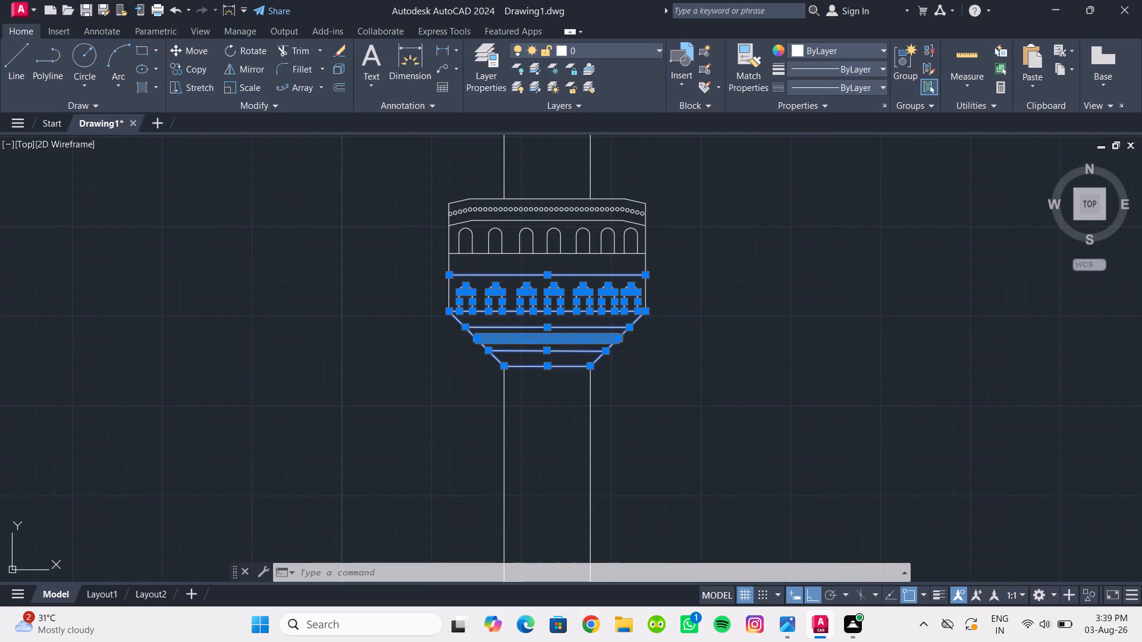
scroll(482, 287, "up", 2)
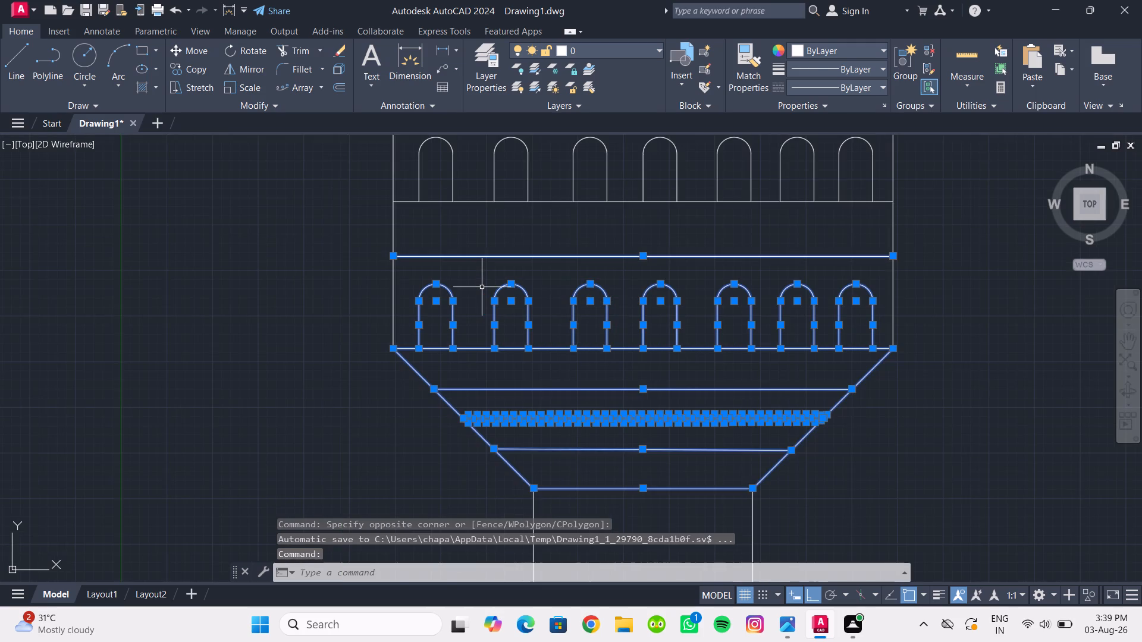
middle_click_drag(482, 287, 480, 314)
scroll(482, 308, "down", 2)
middle_click_drag(476, 295, 464, 354)
left_click(188, 71)
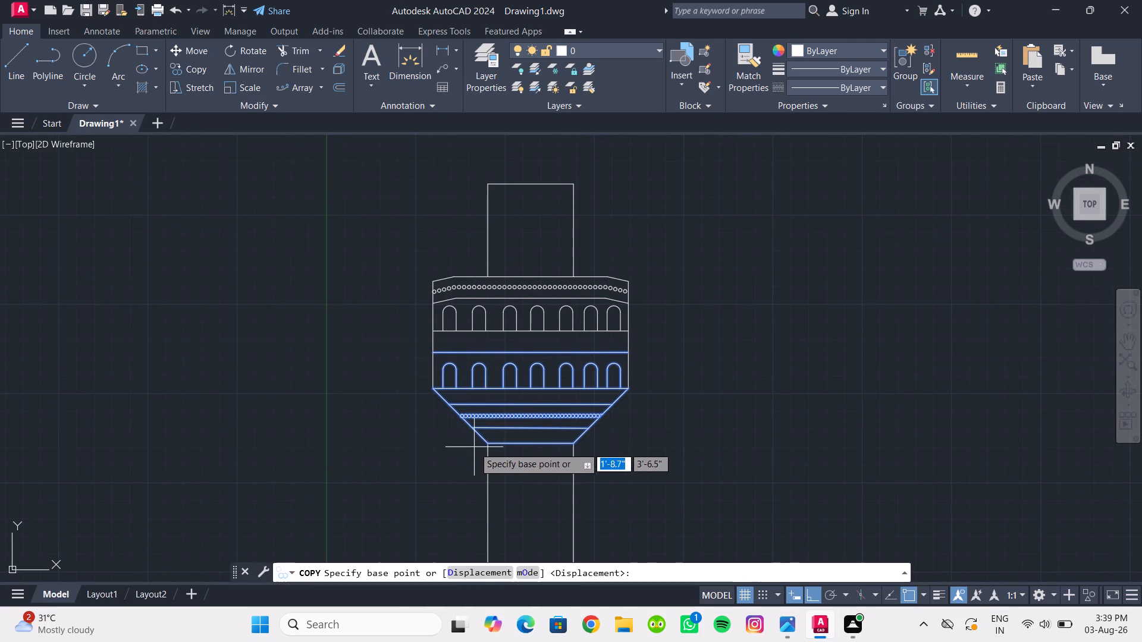
left_click(490, 445)
middle_click_drag(478, 202, 472, 316)
scroll(473, 308, "up", 2)
left_click(495, 283)
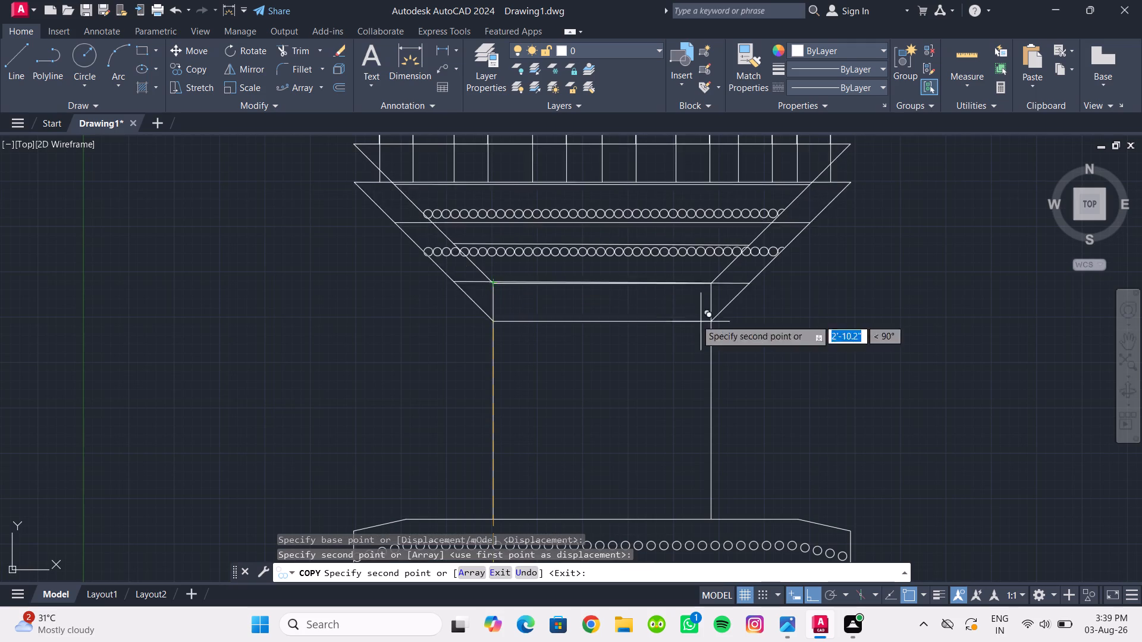
key("Escape")
Run Overkill with its default settings on the copied arch row and flared part to remove duplicate objects.
scroll(635, 277, "down", 2)
middle_click_drag(635, 278, 625, 306)
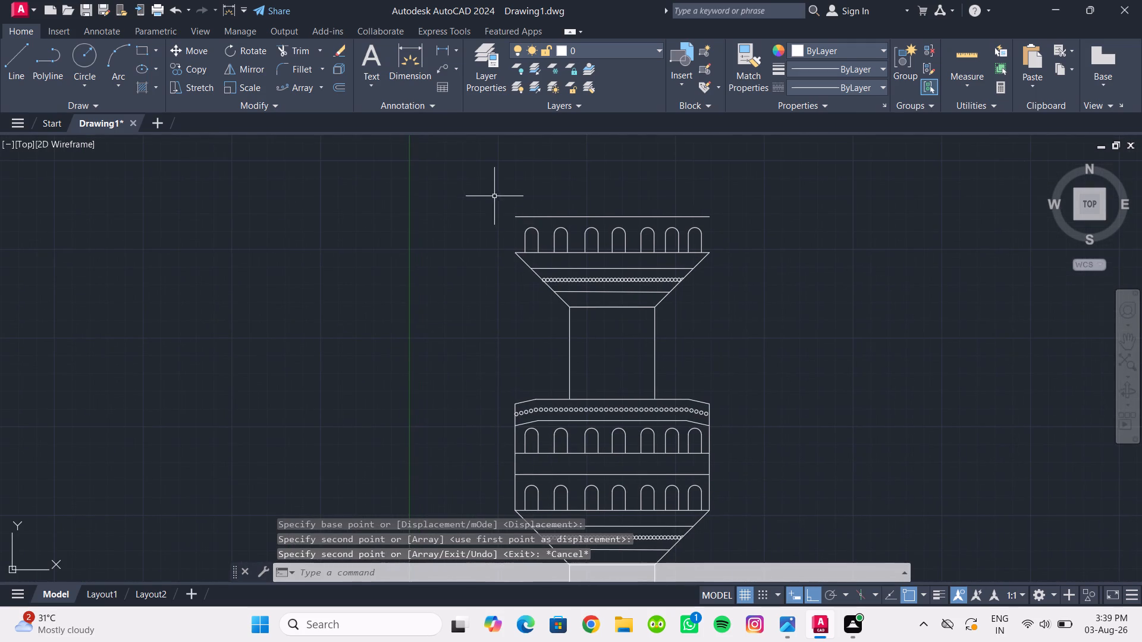
left_click_drag(488, 183, 607, 278)
left_click(757, 372)
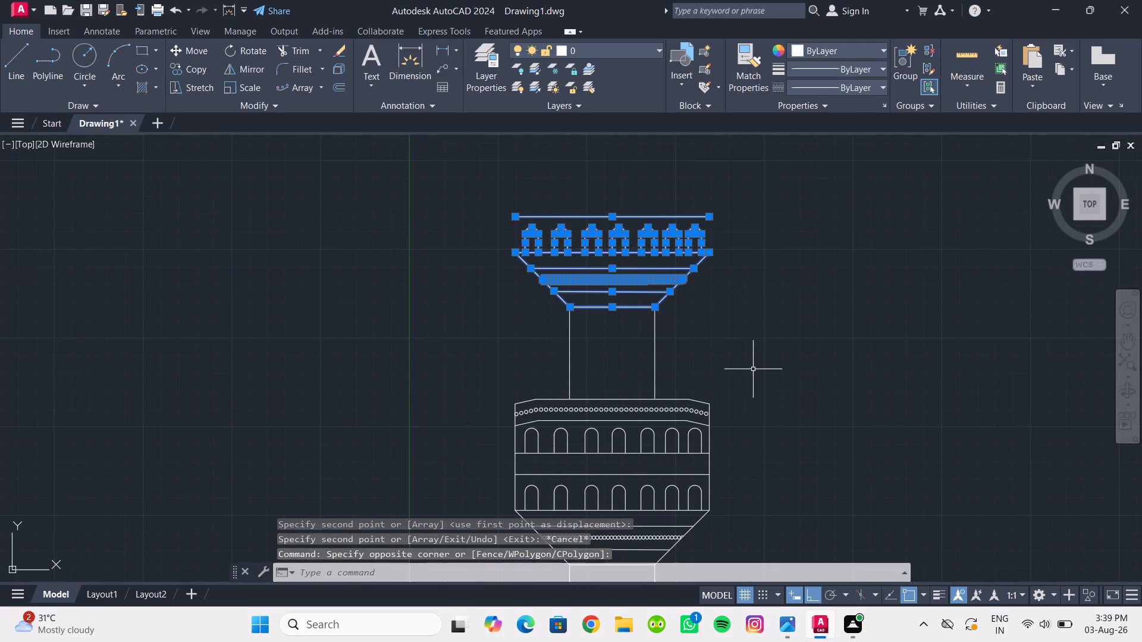
type("OVER")
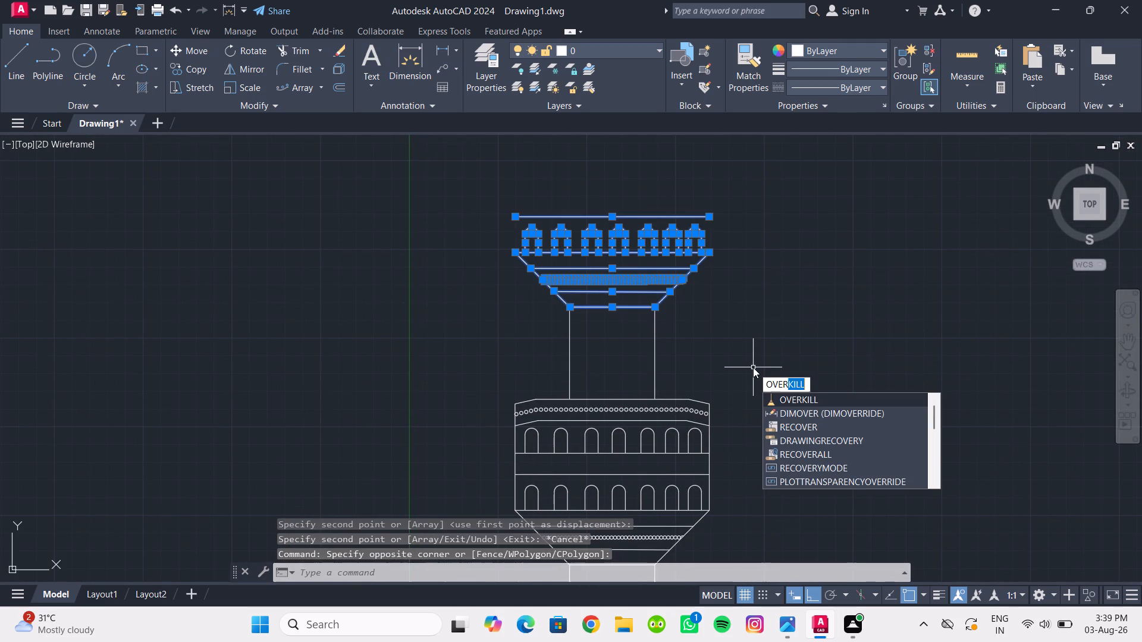
key("Return")
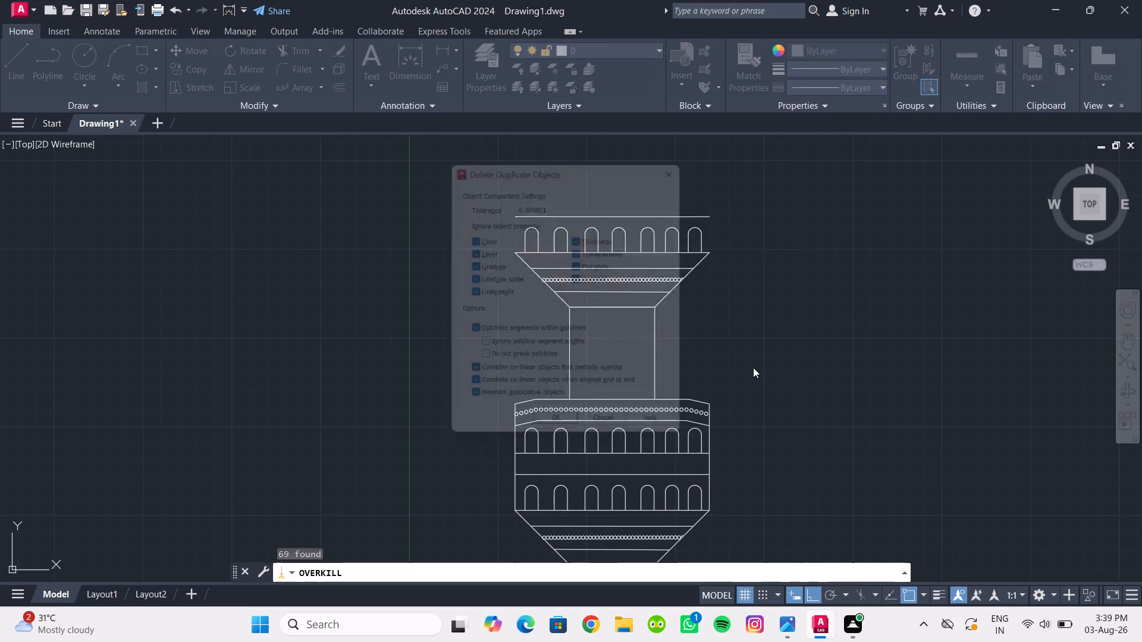
left_click(551, 435)
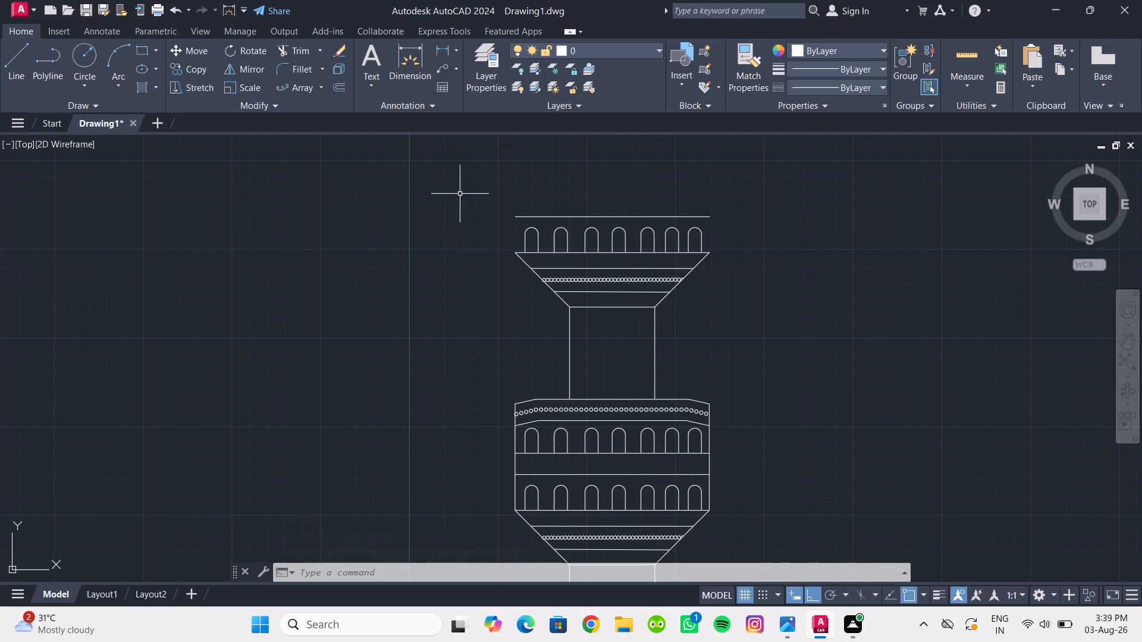
Close both sides of the copied arch row with vertical lines from the flare's upper corners to the top line.
left_click(566, 219)
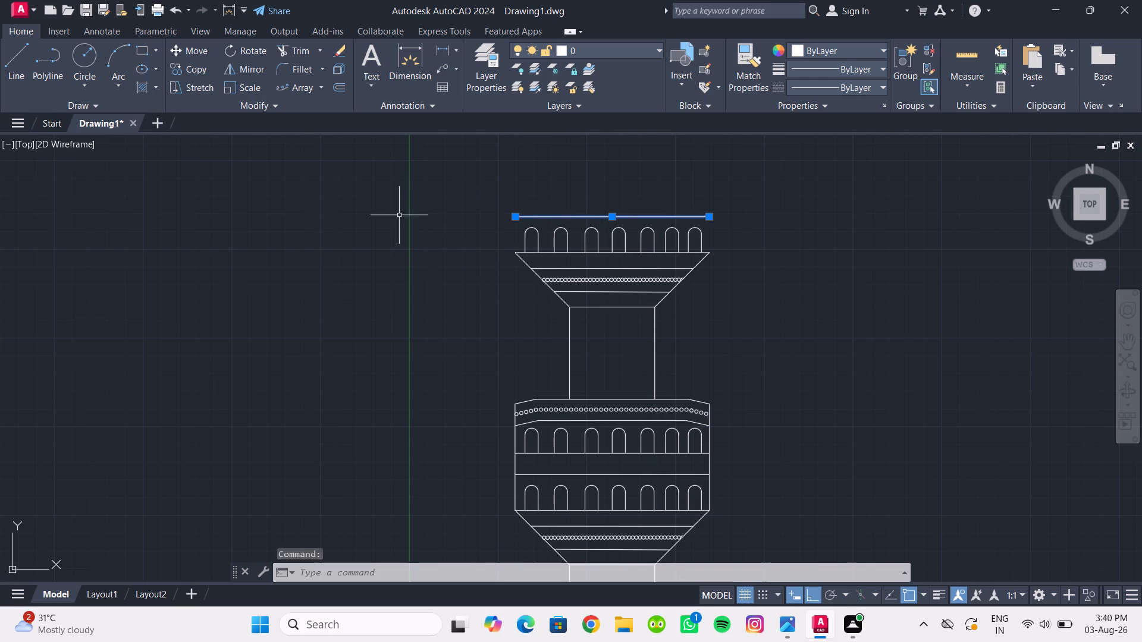
key("Escape")
left_click(14, 66)
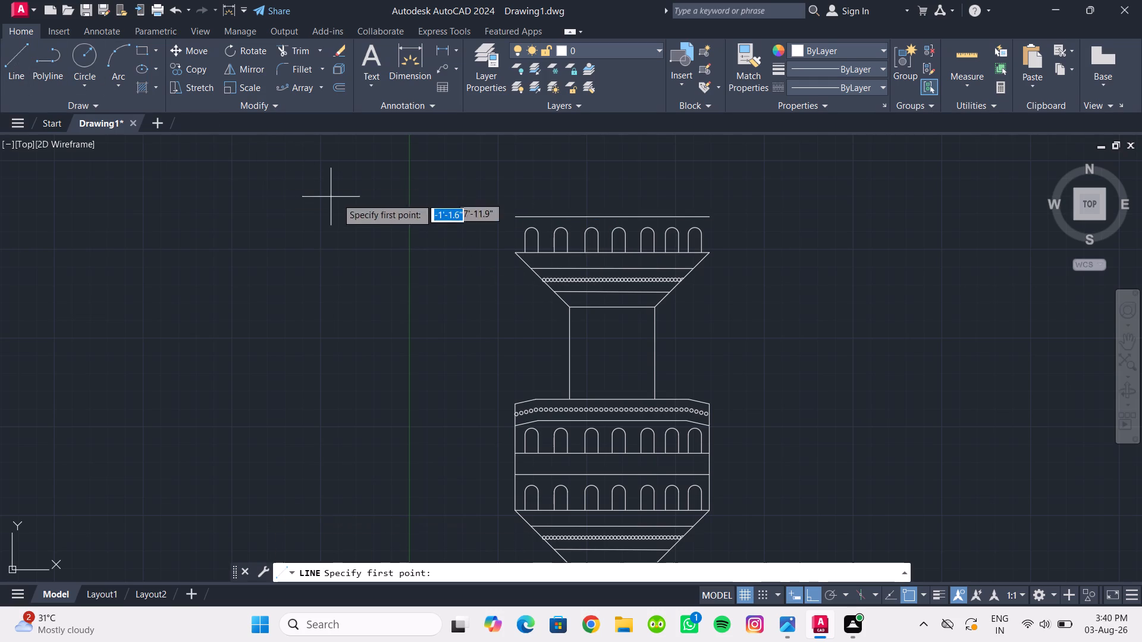
left_click(516, 254)
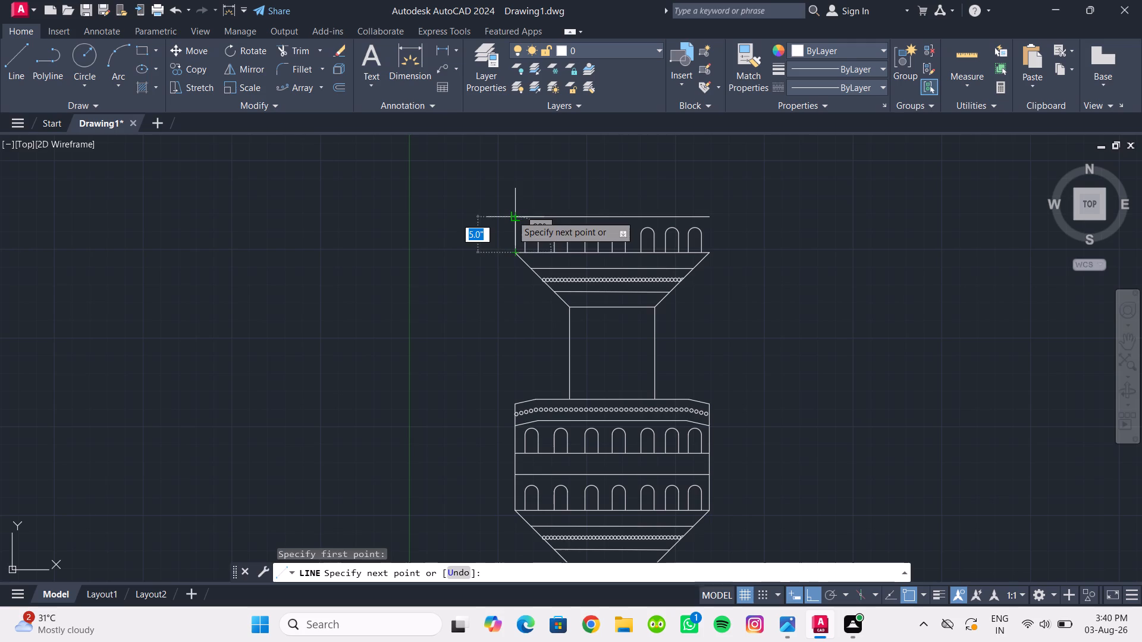
left_click(512, 215)
key("Escape")
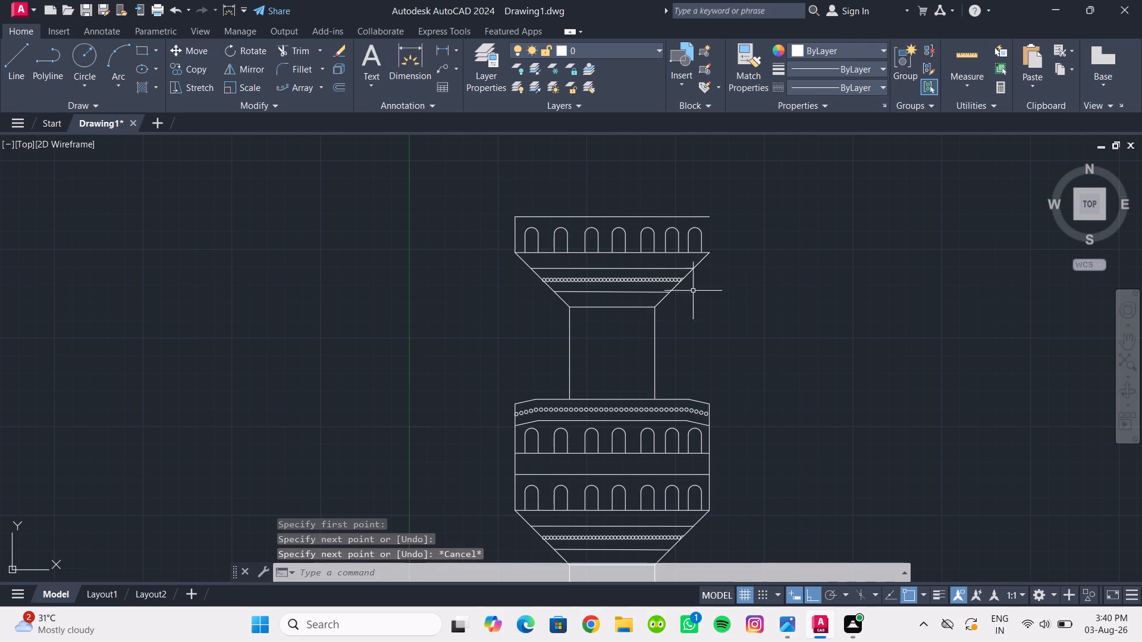
key("space")
left_click(711, 251)
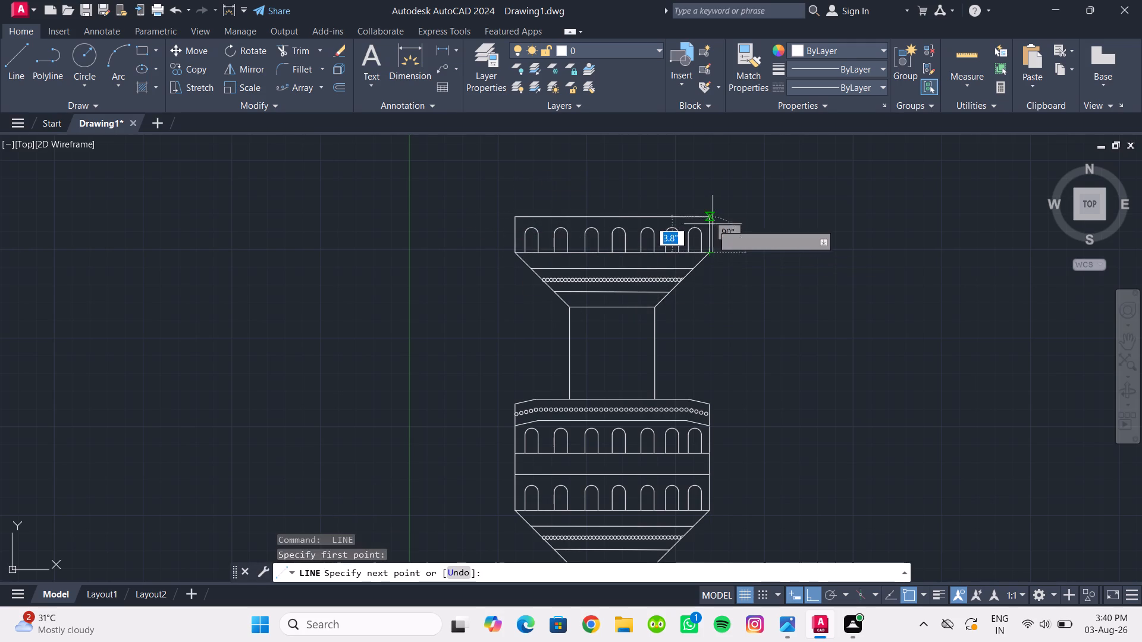
left_click(709, 218)
key("Escape")
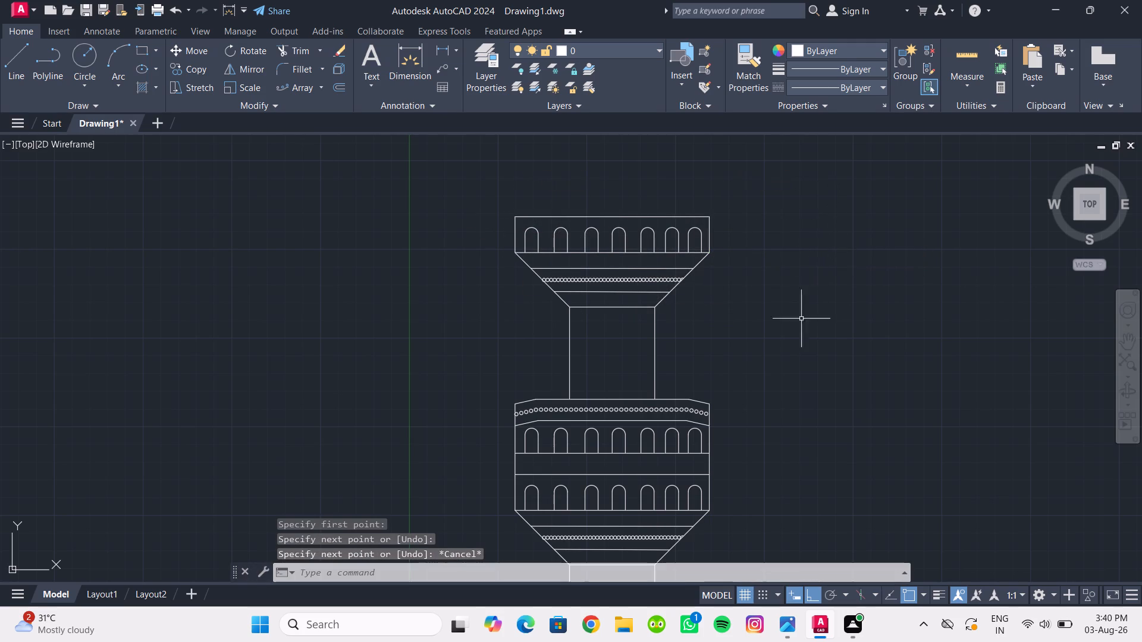
Copy the chamfered beaded band from the lower section onto the top corners of the upper arch row.
middle_click_drag(587, 377, 559, 359)
scroll(492, 345, "up", 1)
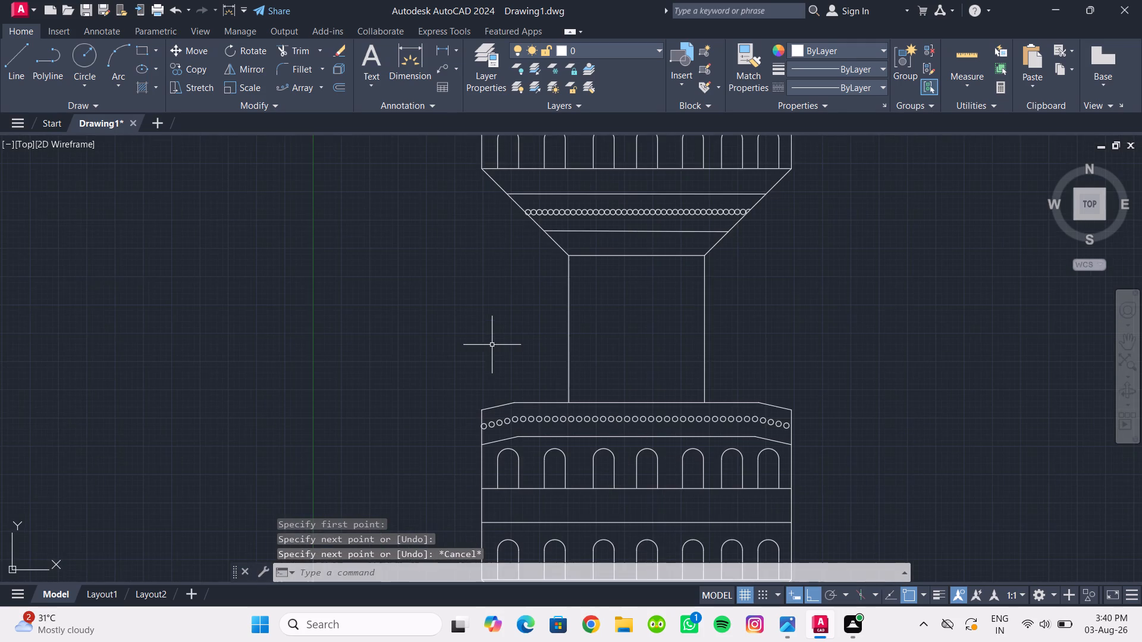
middle_click_drag(492, 345, 470, 326)
left_click_drag(428, 355, 435, 357)
left_click(864, 438)
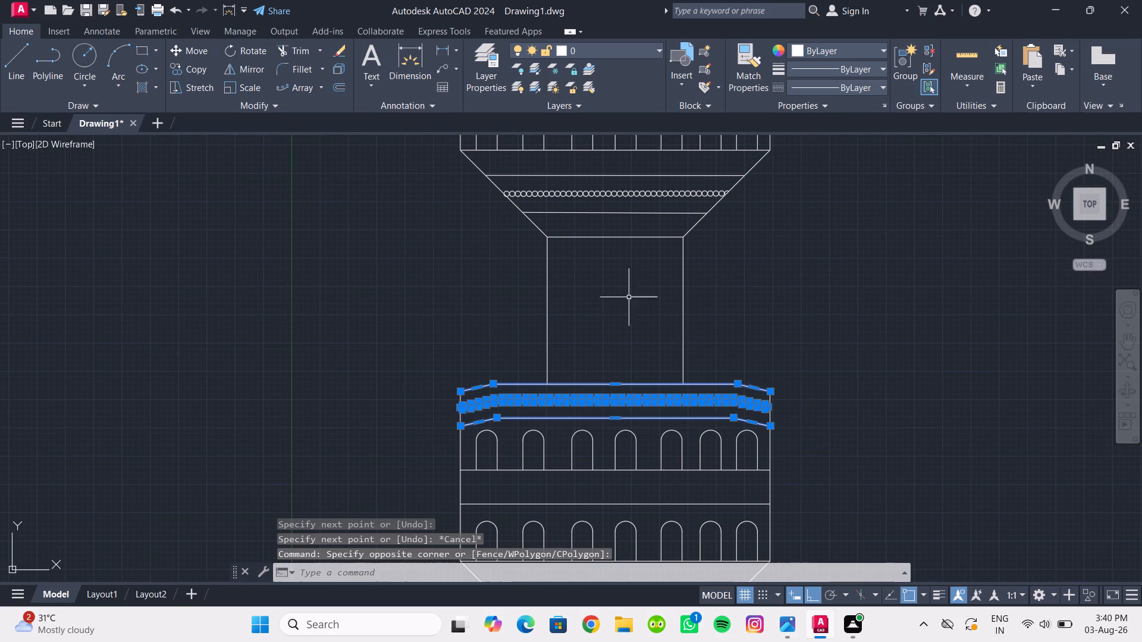
middle_click_drag(586, 294, 598, 379)
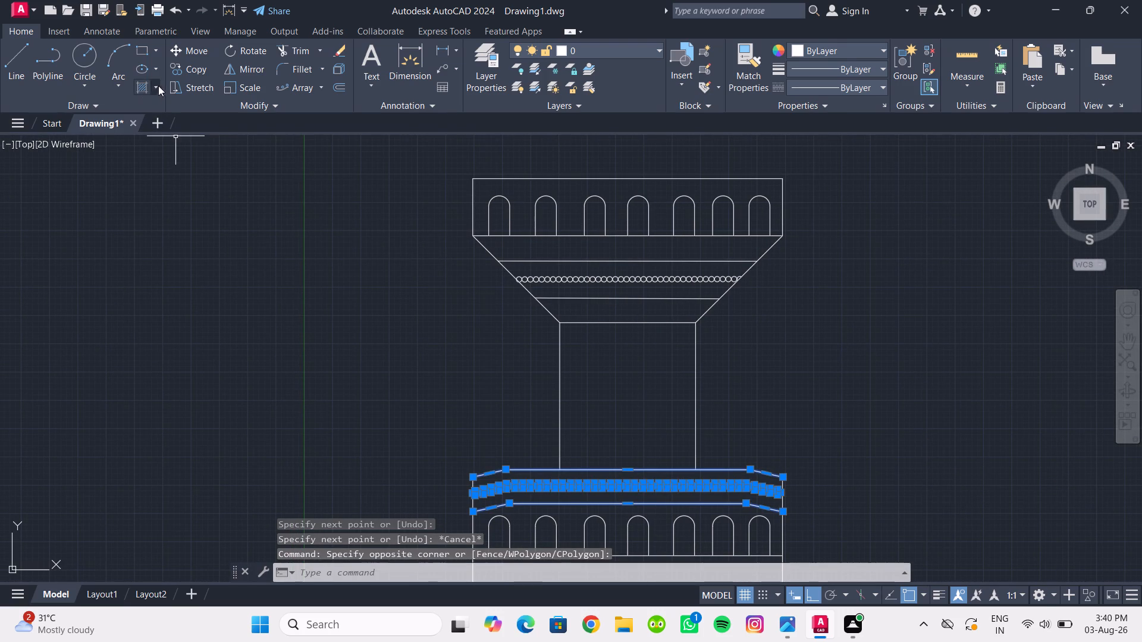
left_click(172, 70)
middle_click_drag(280, 232, 248, 130)
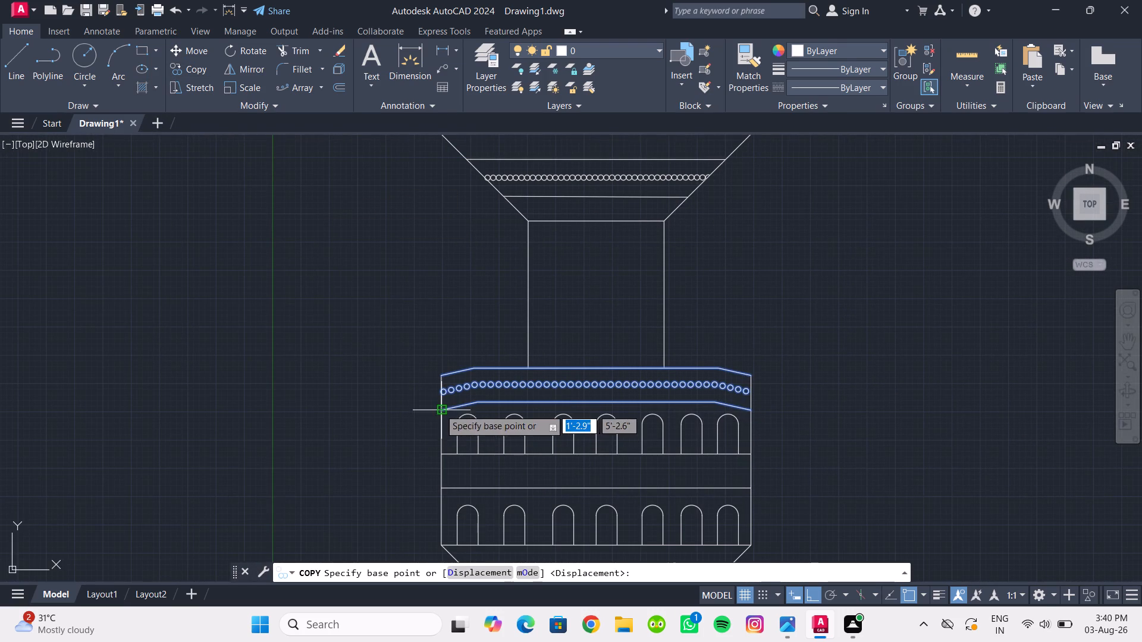
left_click_drag(440, 409, 441, 404)
middle_click_drag(419, 207, 432, 386)
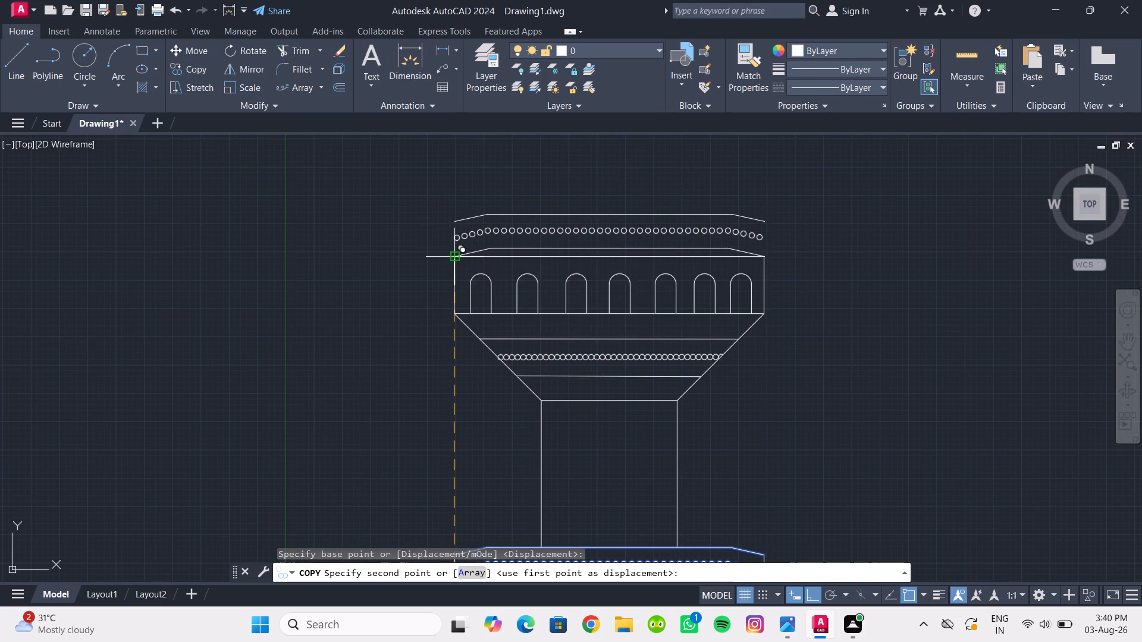
left_click(455, 255)
key("Escape")
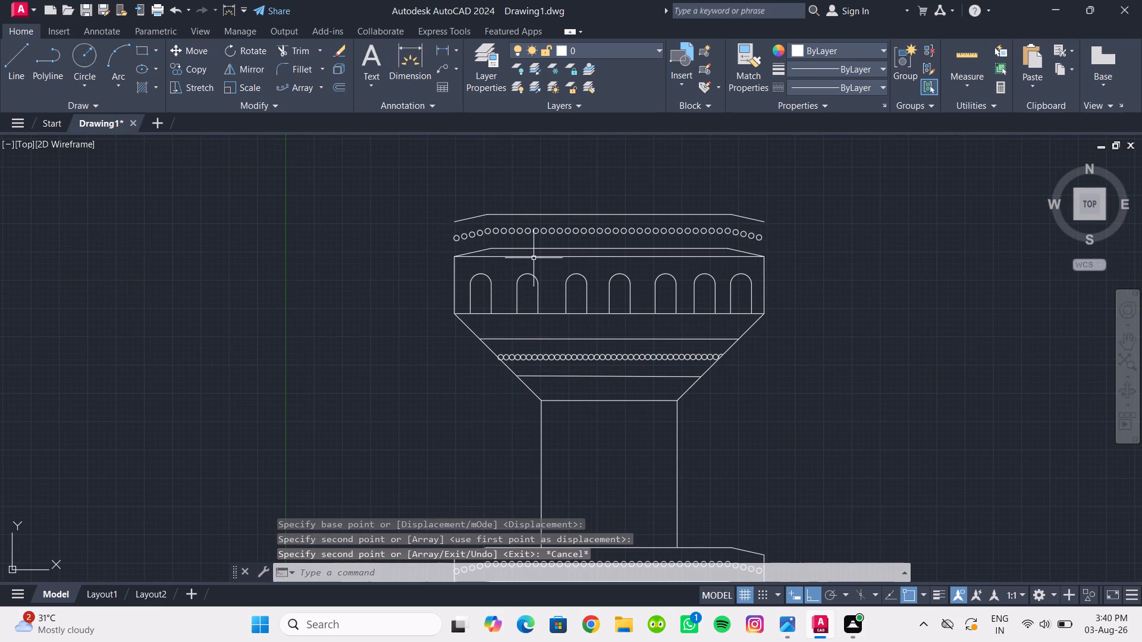
Delete the straight horizontal line between the upper arch row and the copied chamfered band.
left_click(526, 256)
key("Delete")
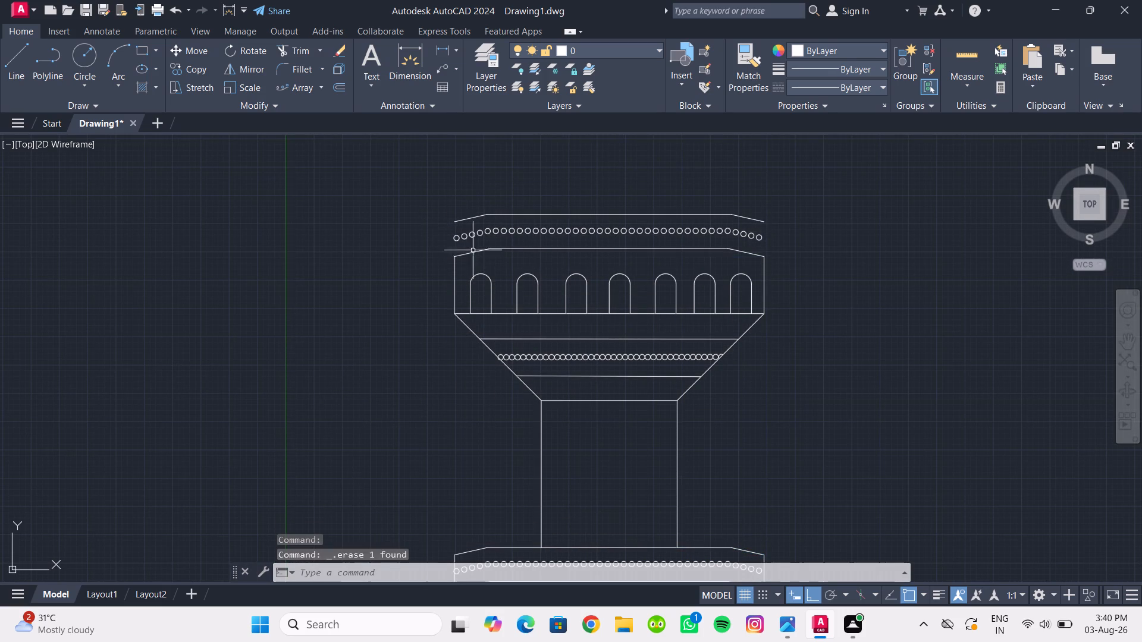
Close both ends of the copied chamfered beaded band with vertical lines down to the upper arch row's corners.
left_click(22, 62)
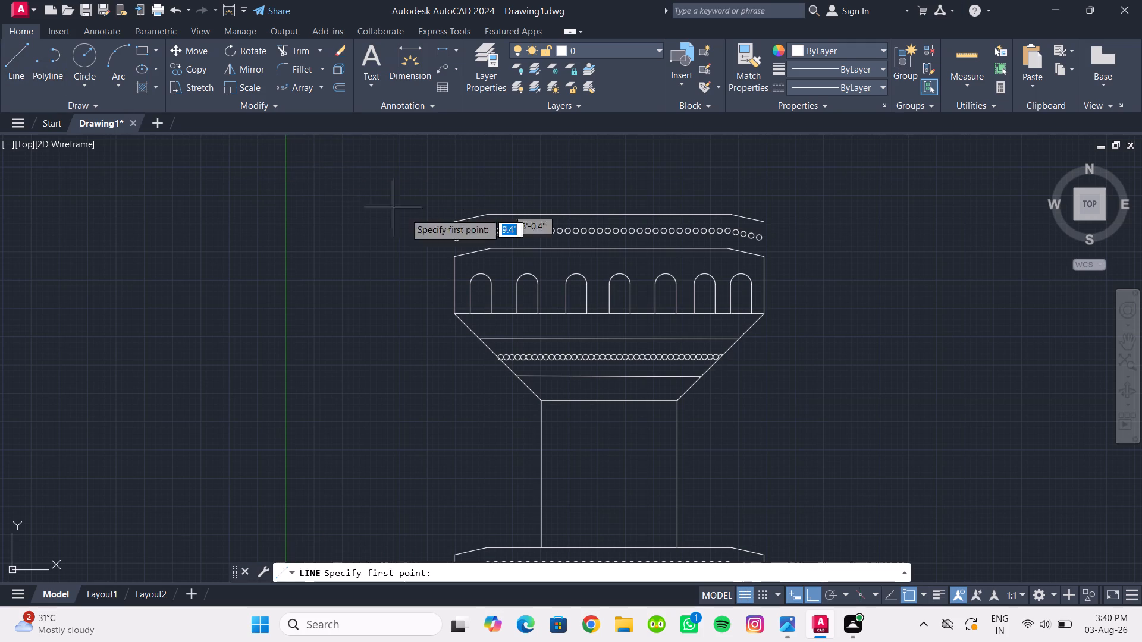
left_click(454, 225)
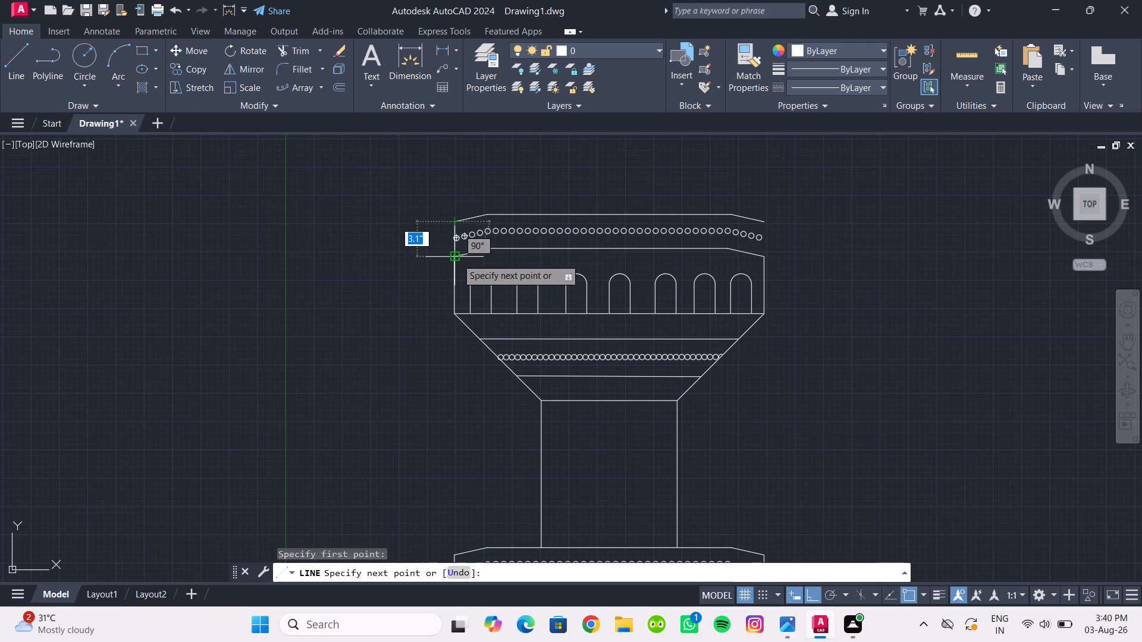
left_click(457, 259)
key("Escape")
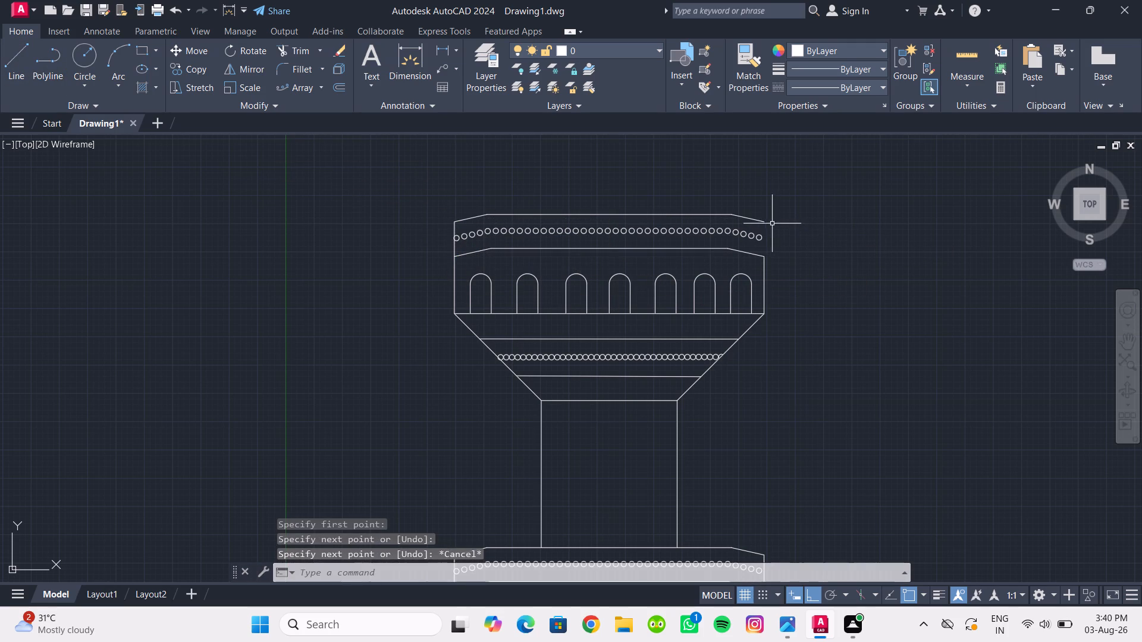
key("space")
left_click(764, 224)
left_click(766, 253)
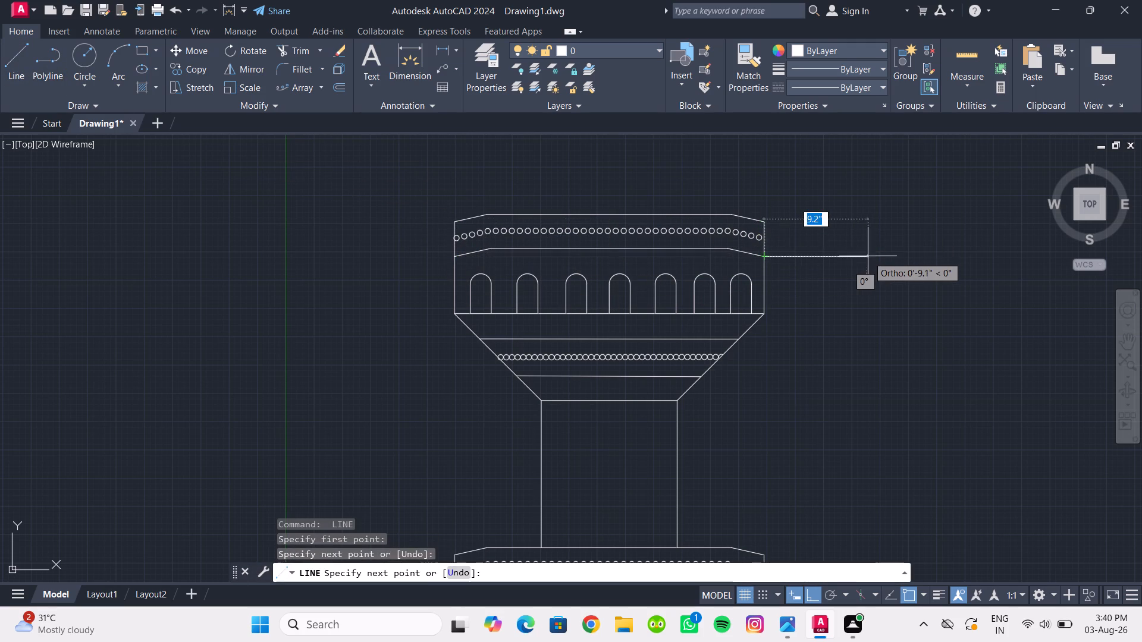
key("Escape")
Examine the proportions of the whole minaret with its lower section and upper tier.
scroll(857, 240, "down", 2)
middle_click_drag(851, 241, 805, 225)
scroll(801, 247, "down", 2)
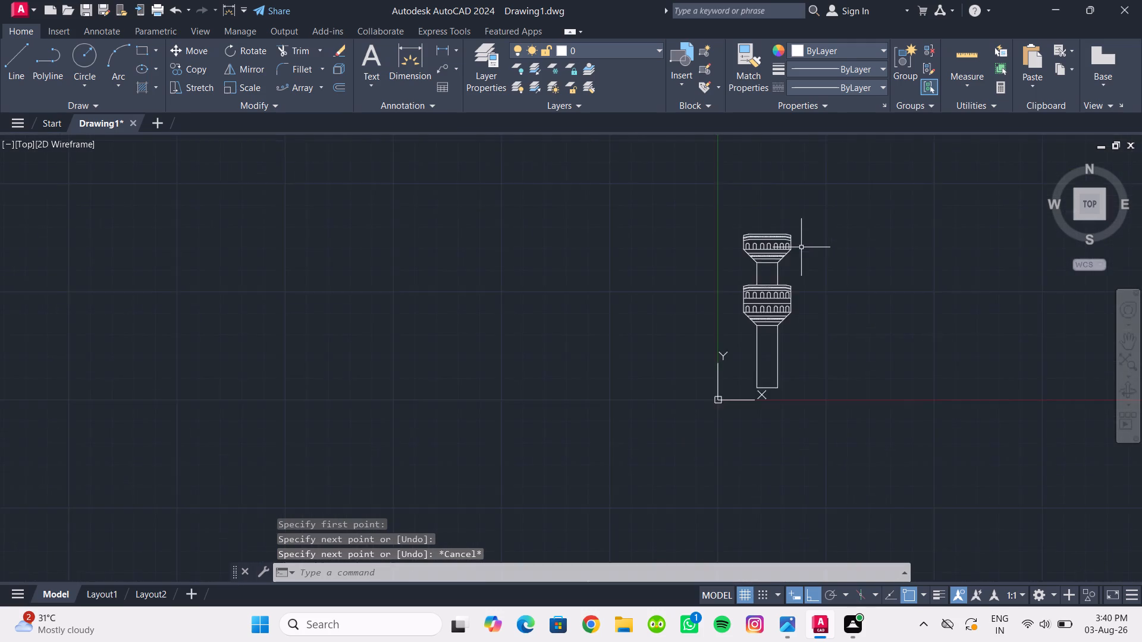
middle_click_drag(801, 247, 720, 279)
scroll(717, 284, "up", 3)
middle_click_drag(720, 287, 720, 272)
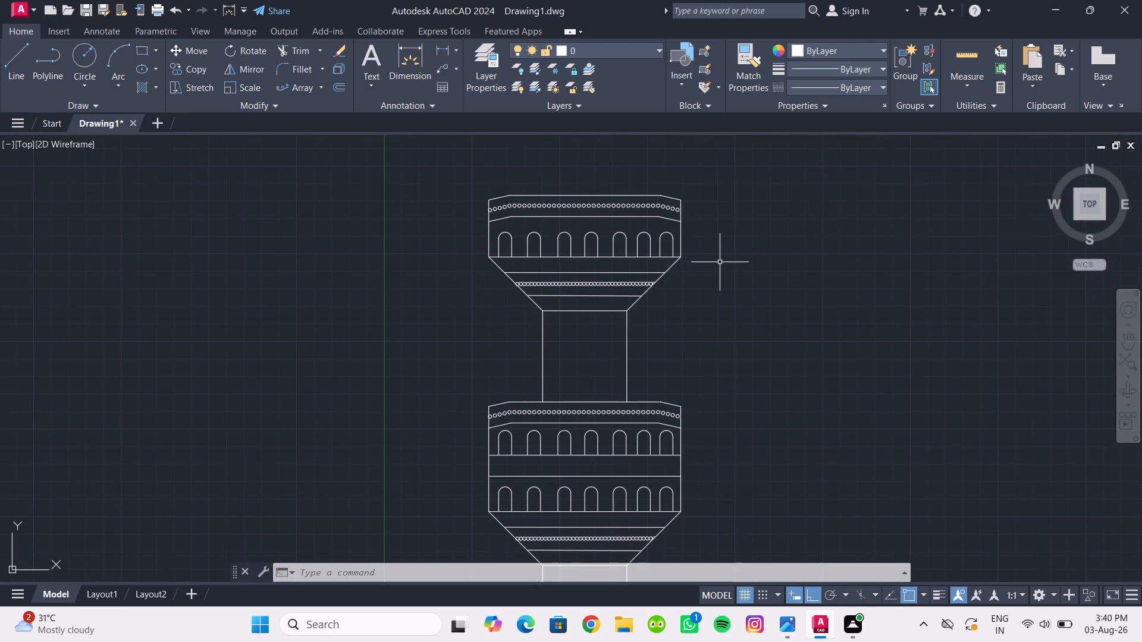
scroll(647, 286, "down", 2)
middle_click_drag(644, 285, 622, 307)
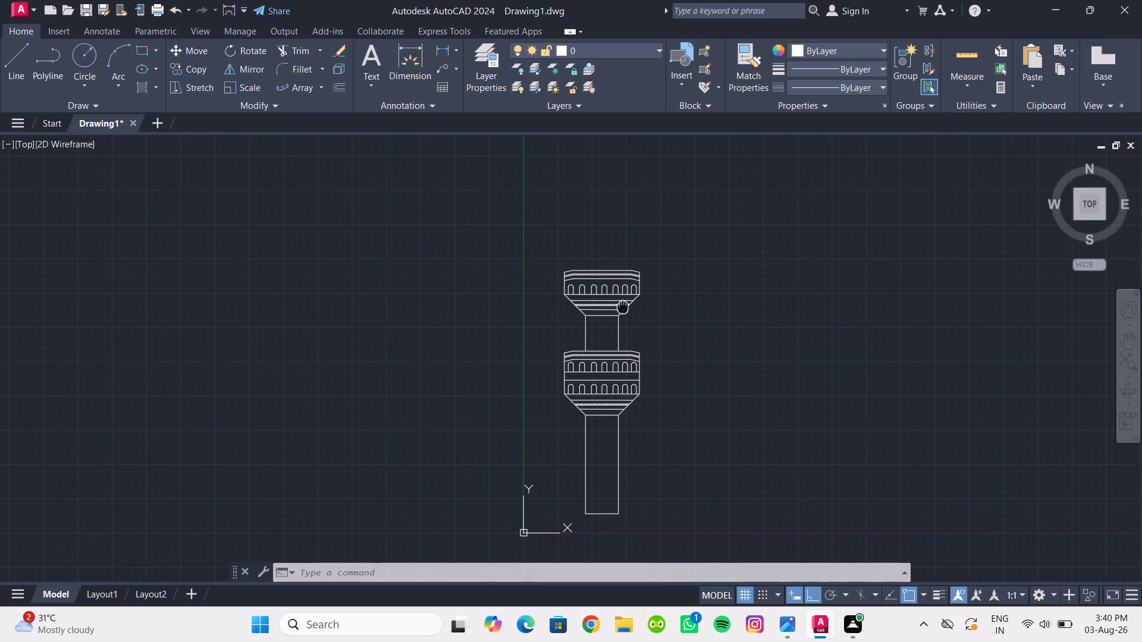
middle_click_drag(622, 307, 622, 308)
scroll(619, 310, "down", 1)
middle_click_drag(619, 313, 623, 323)
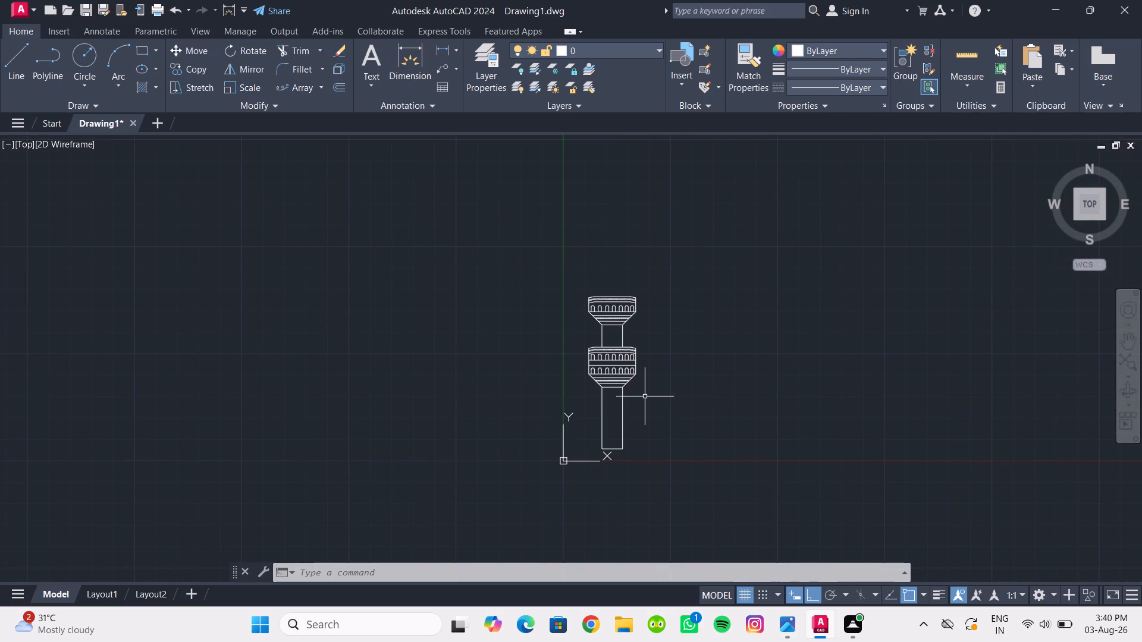
middle_click_drag(617, 325, 634, 416)
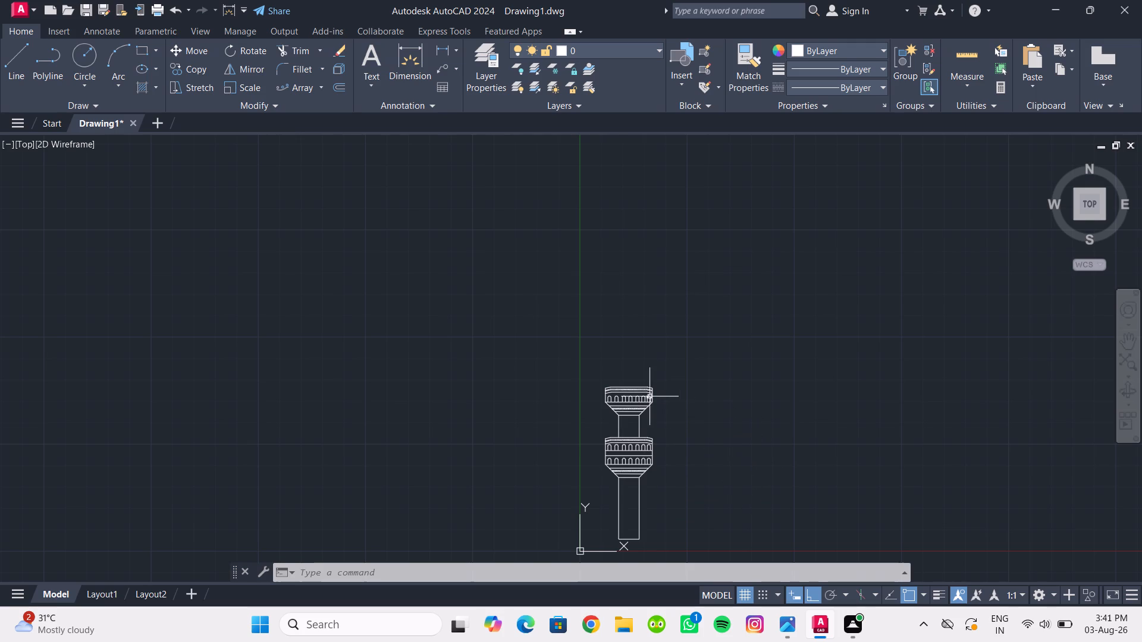
Draw a 1' high shaft on top of the upper tier with lines, matching the width of the shaft below.
scroll(647, 396, "up", 3)
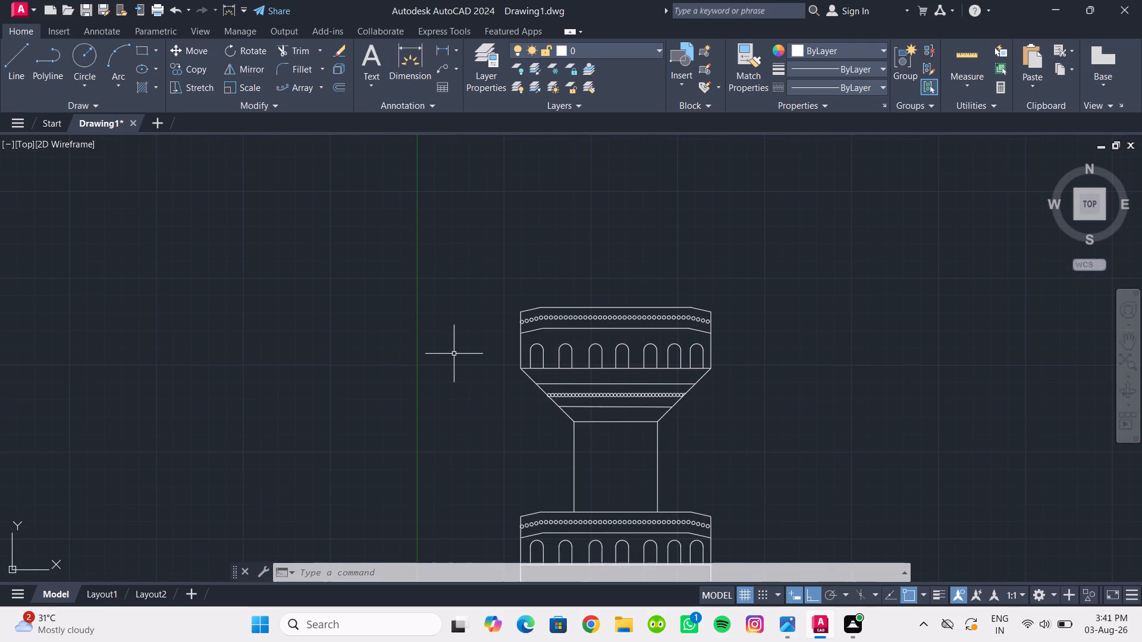
key("space")
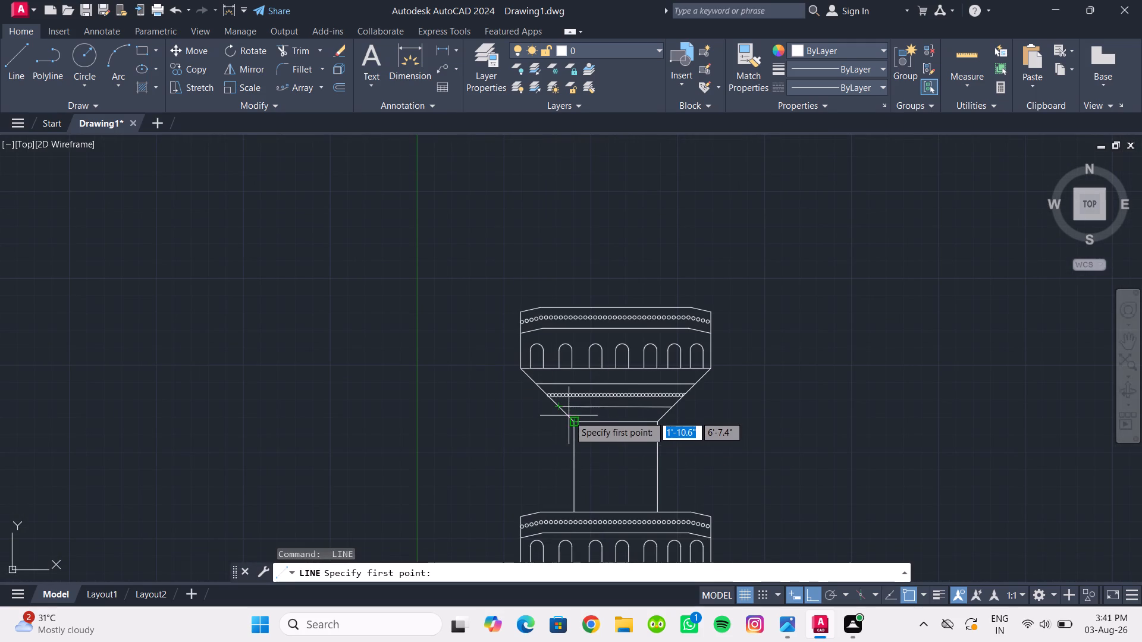
left_click(571, 304)
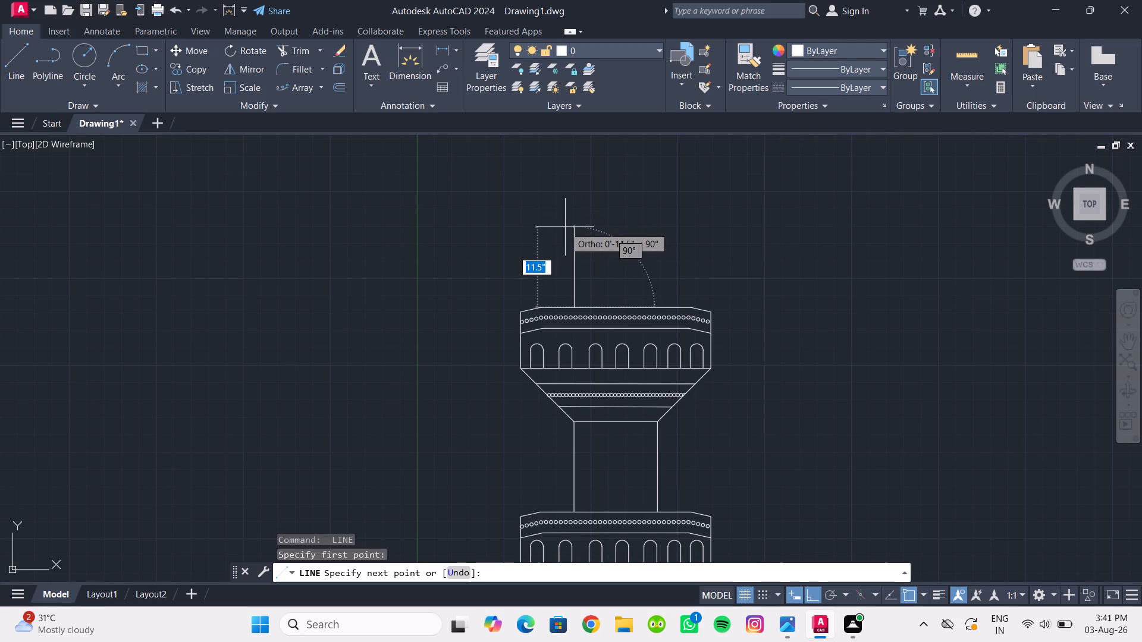
type("1'")
key("Return")
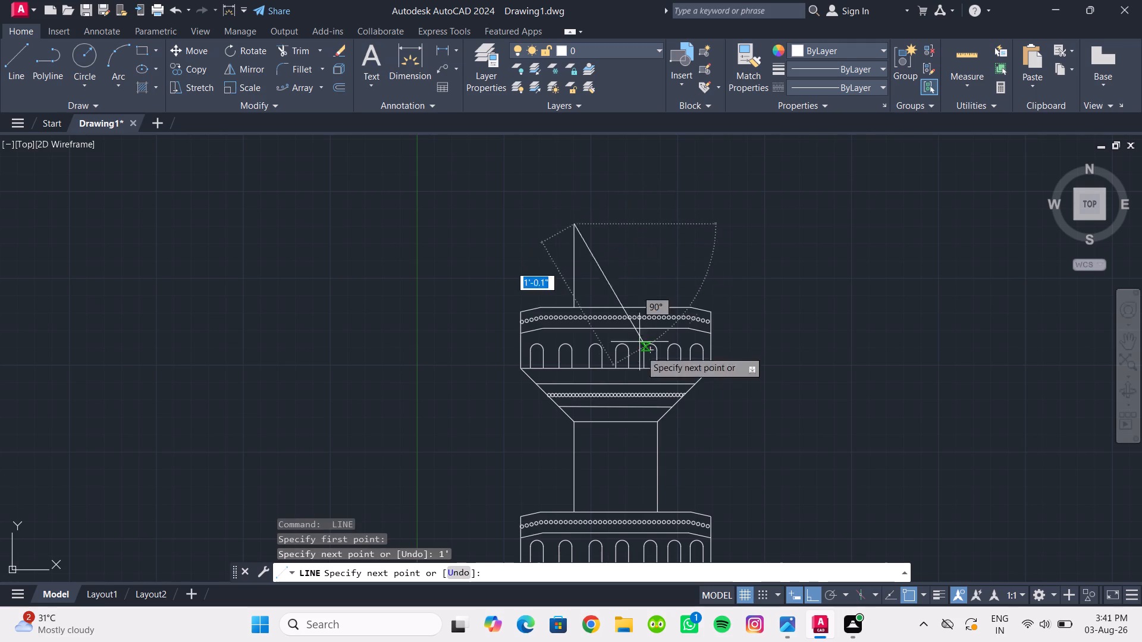
left_click(658, 224)
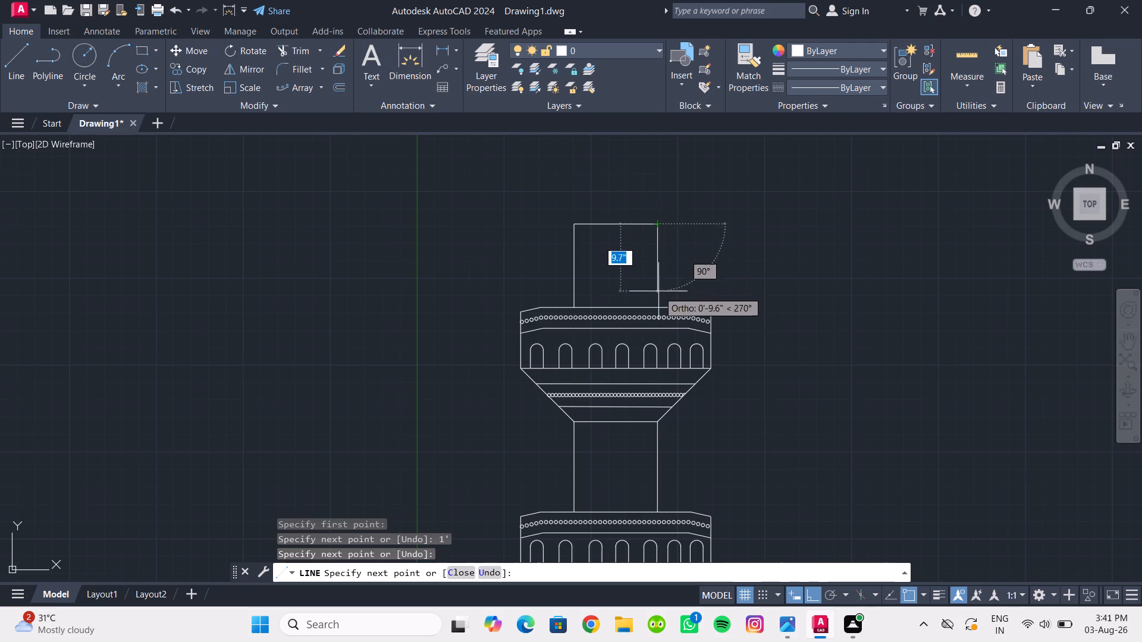
left_click(657, 306)
key("Escape")
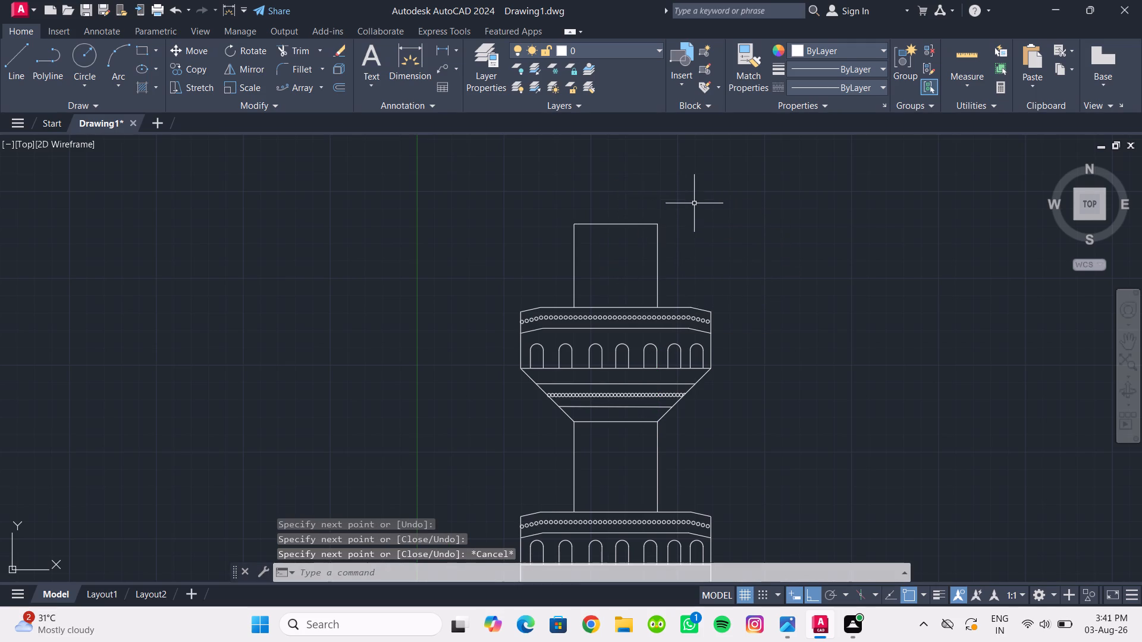
Copy the complete upper tier, from flare to beaded band, onto the top of the new shaft using its lower flare corner.
scroll(687, 210, "down", 1)
middle_click_drag(687, 210, 691, 260)
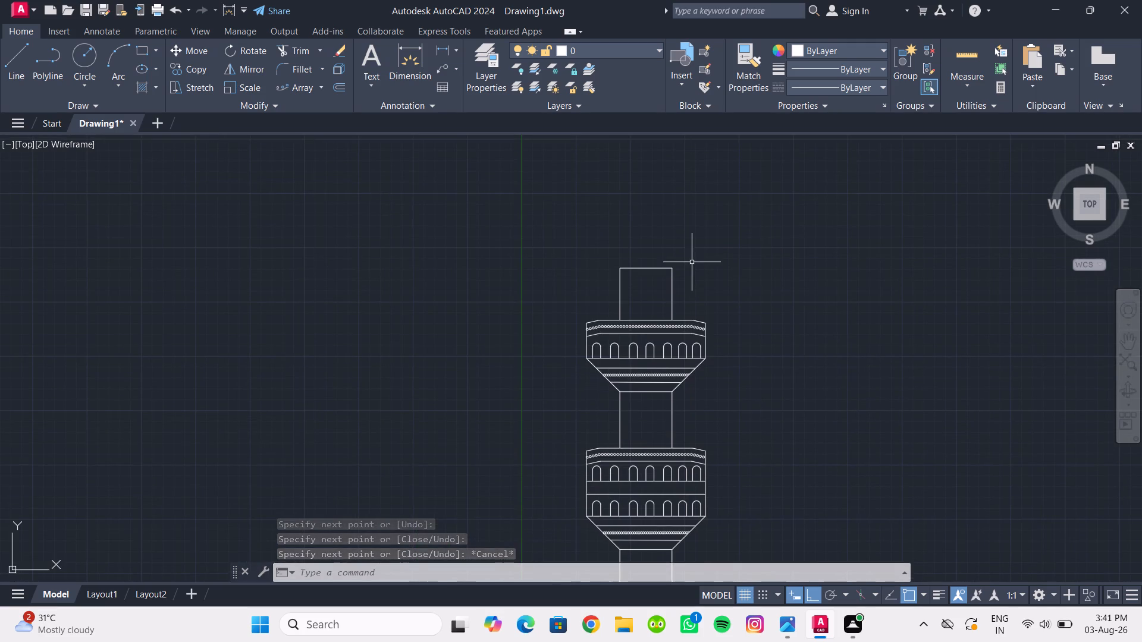
scroll(694, 261, "up", 1)
middle_click_drag(694, 254, 695, 277)
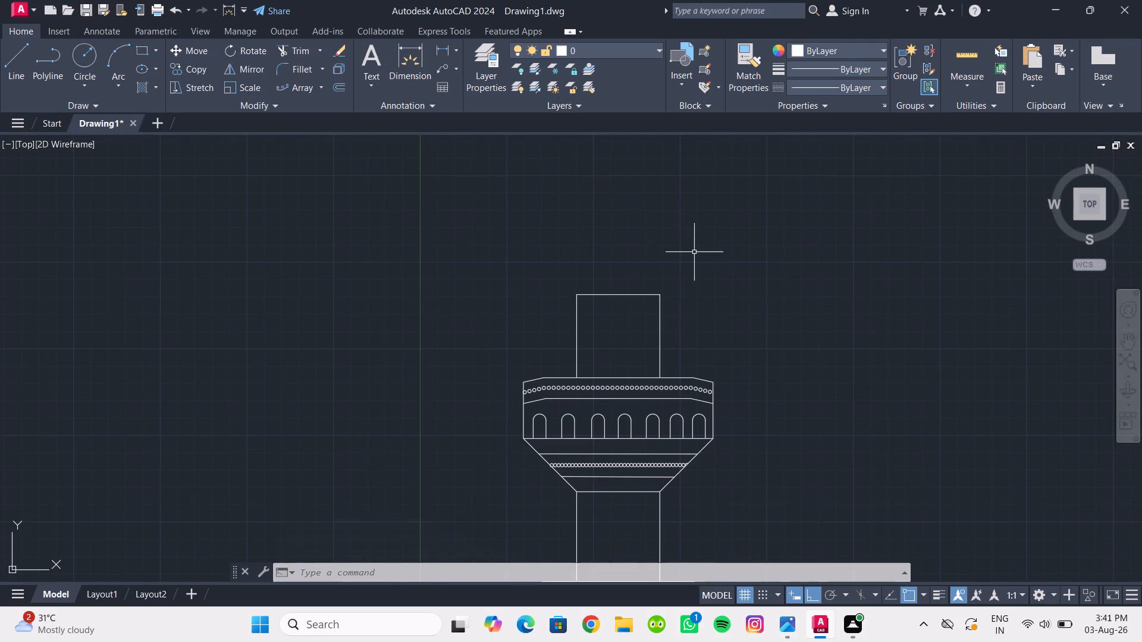
middle_click_drag(699, 239, 704, 260)
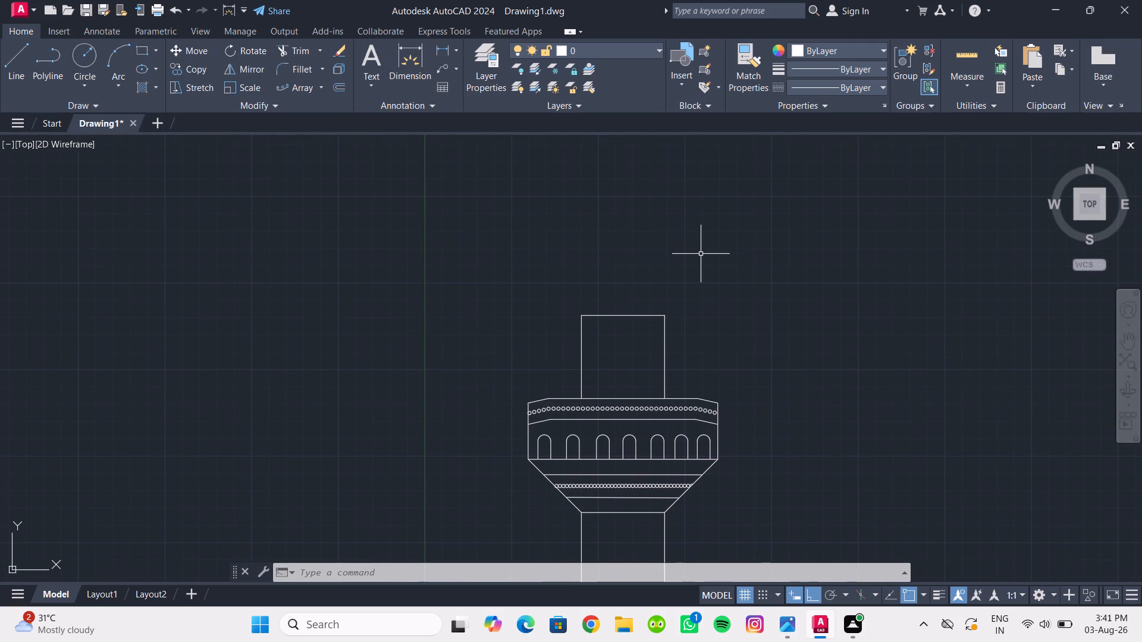
scroll(475, 389, "down", 1)
middle_click_drag(475, 389, 471, 372)
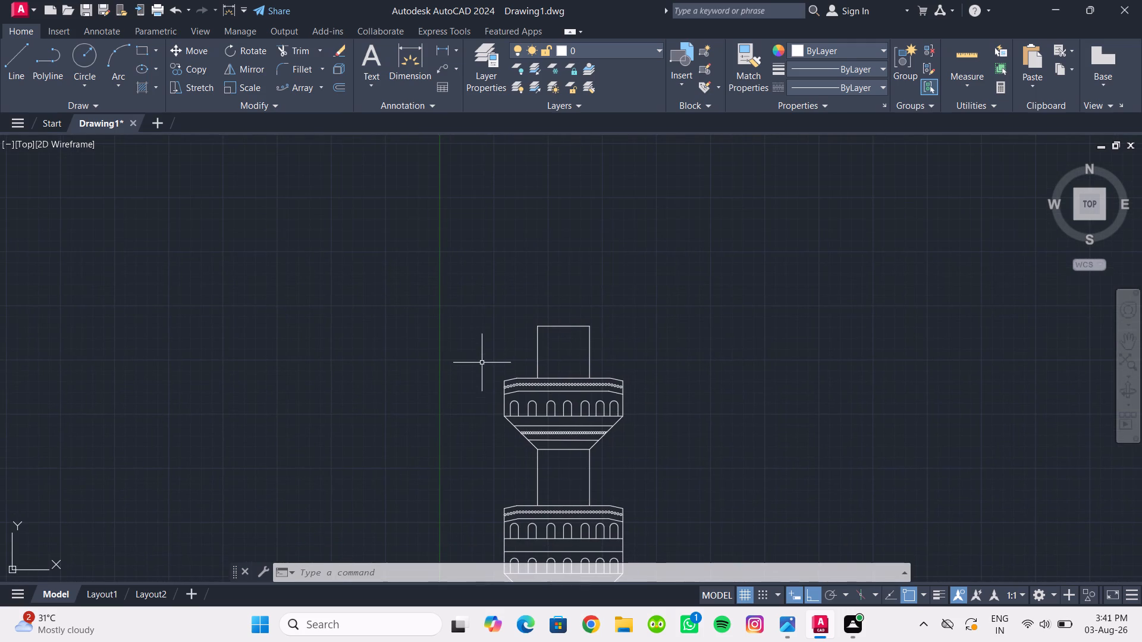
left_click(482, 362)
left_click(650, 460)
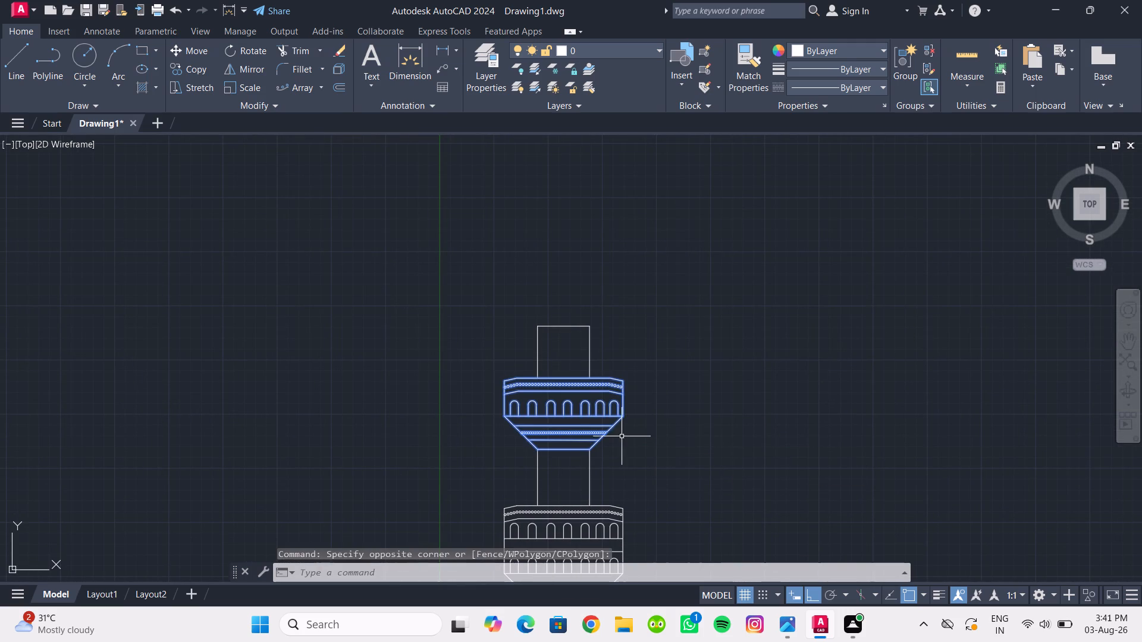
left_click(196, 70)
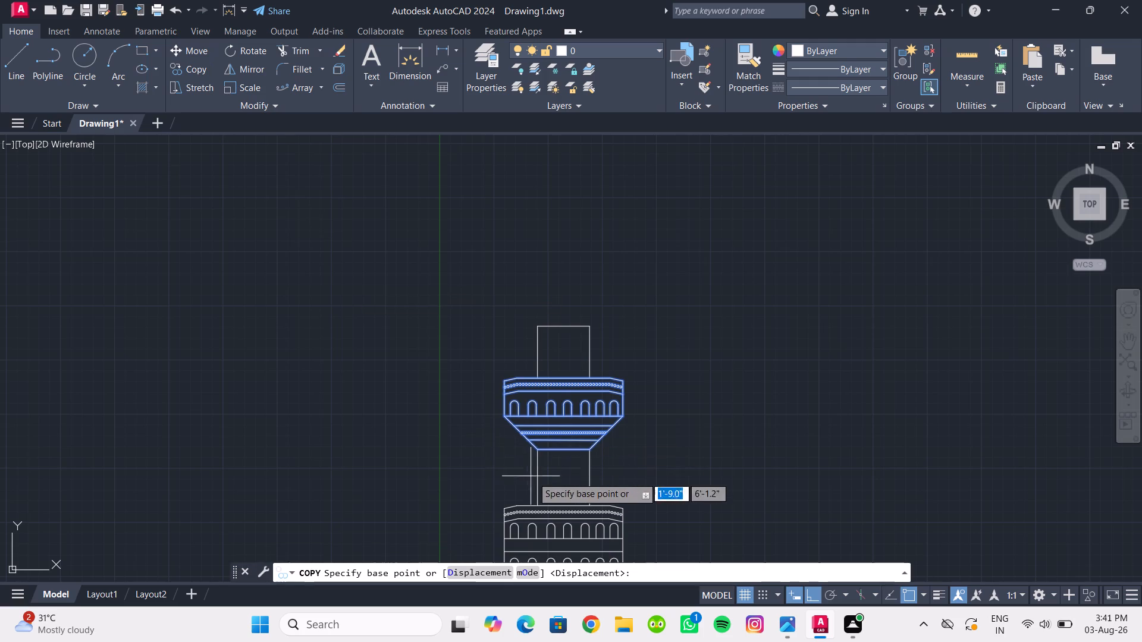
scroll(525, 454, "up", 1)
left_click(544, 449)
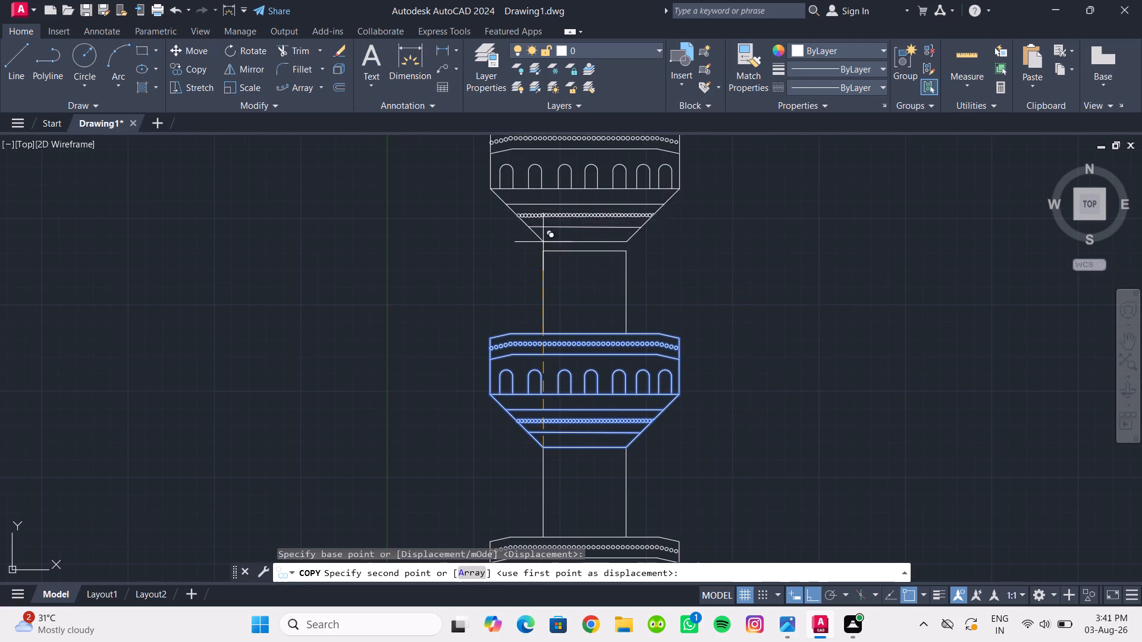
left_click(542, 249)
key("Escape")
key("Escape")
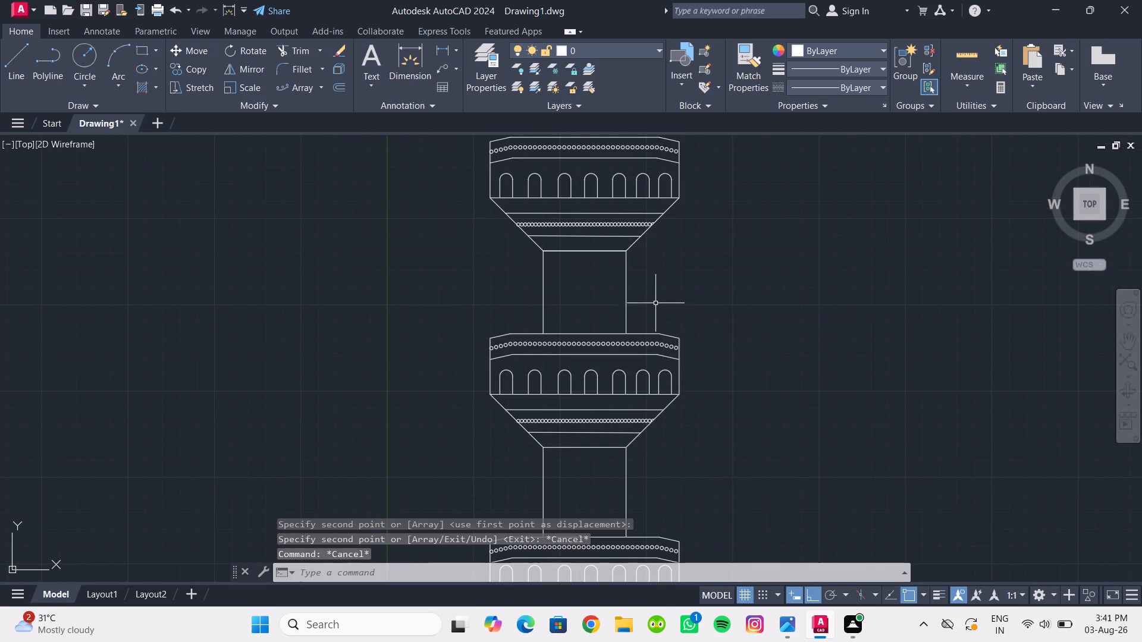
Examine the whole minaret including the newly copied top tier.
scroll(648, 301, "down", 2)
middle_click_drag(648, 301, 622, 313)
scroll(623, 311, "down", 1)
middle_click_drag(623, 311, 610, 306)
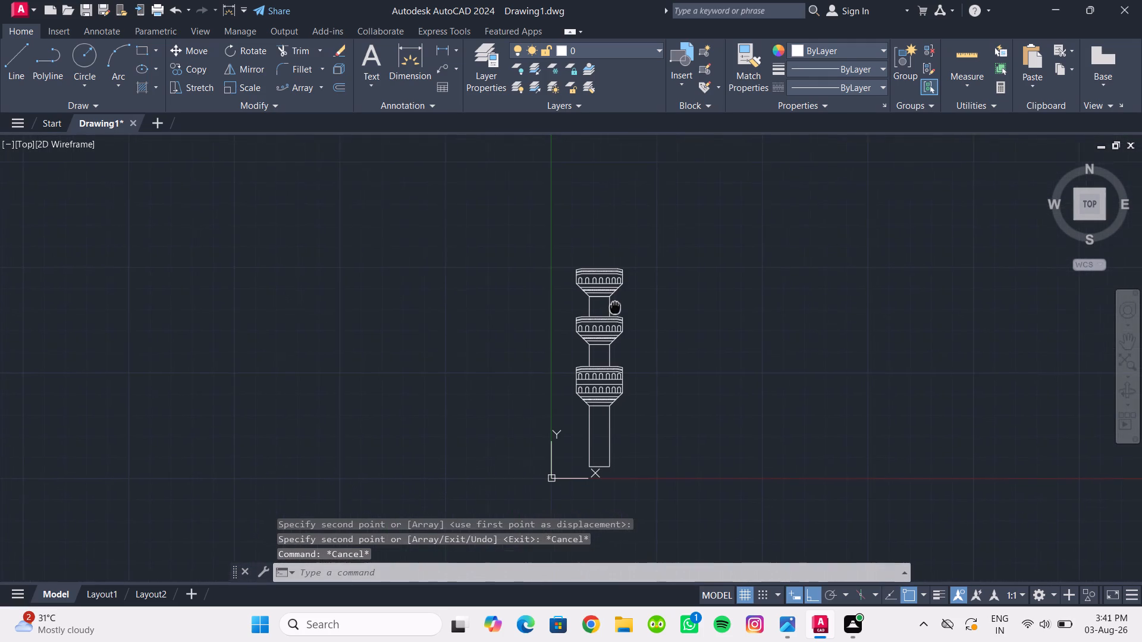
middle_click_drag(610, 306, 596, 303)
scroll(635, 326, "down", 2)
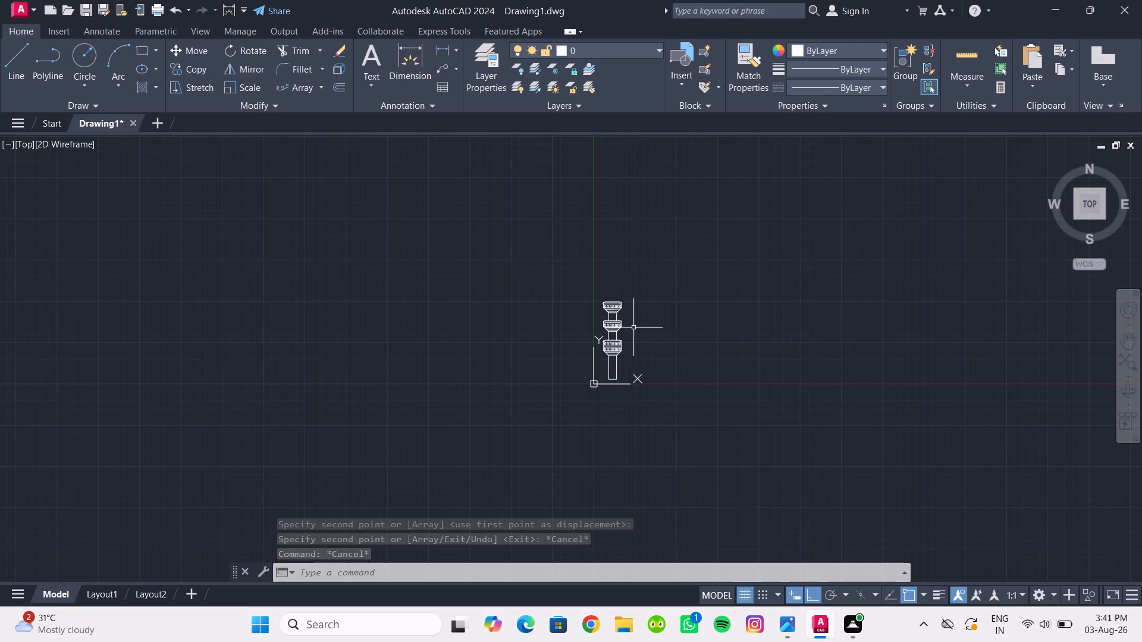
middle_click_drag(631, 328, 588, 300)
scroll(588, 300, "up", 1)
scroll(563, 246, "up", 2)
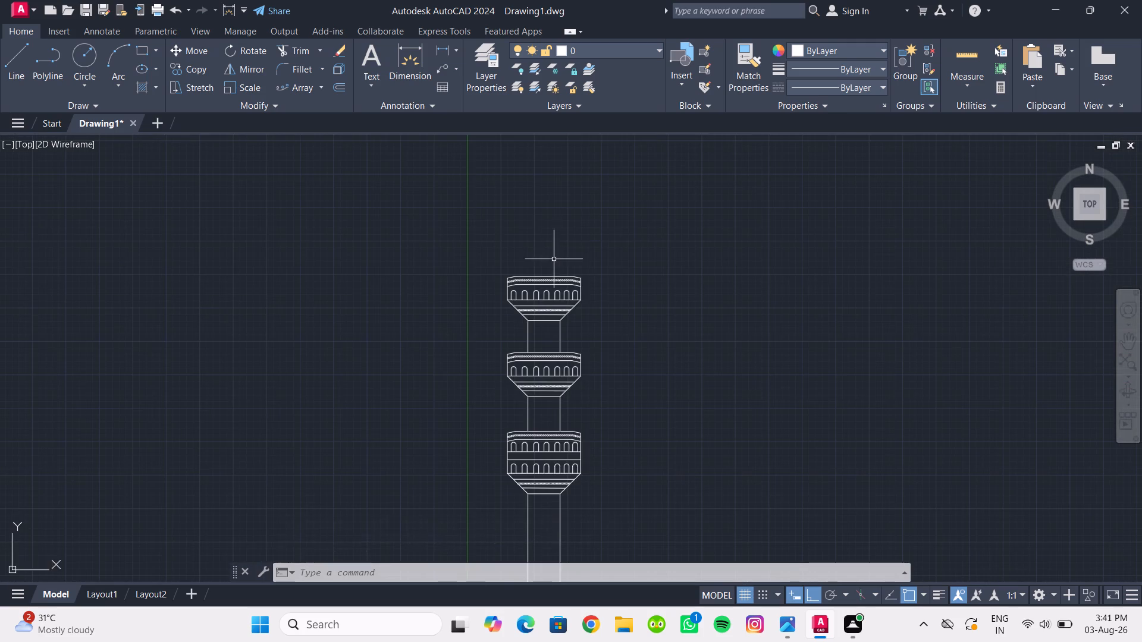
Scale the topmost tier down by a factor of about 0.8 from the flare's bottom-right corner.
scroll(554, 259, "up", 1)
middle_click_drag(552, 254, 539, 241)
scroll(534, 247, "up", 1)
middle_click_drag(534, 248, 529, 240)
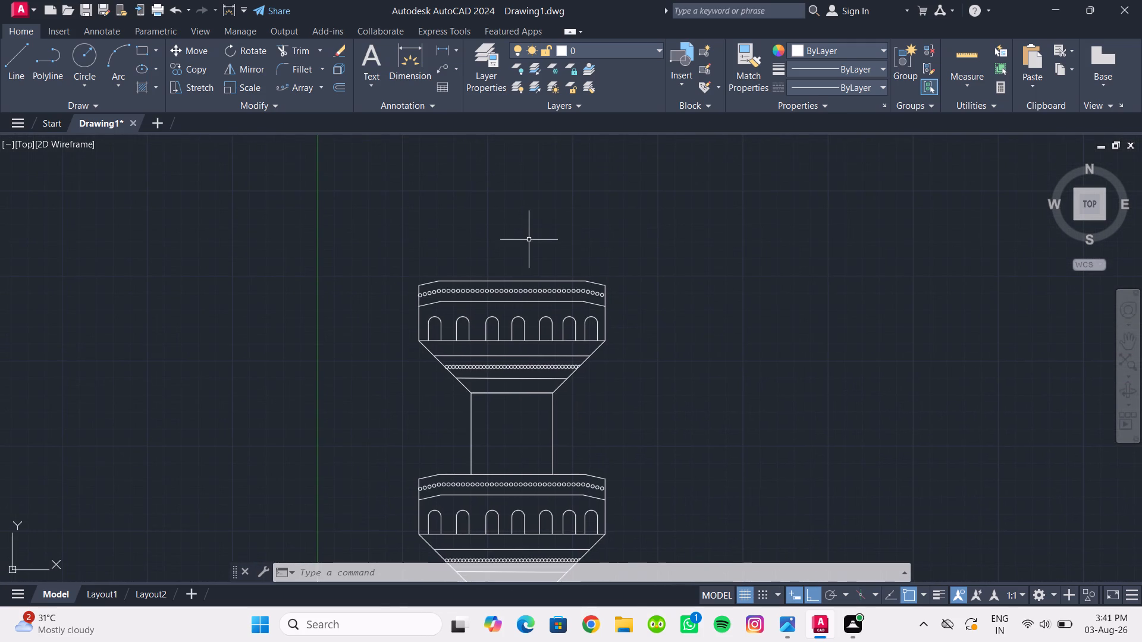
left_click(393, 250)
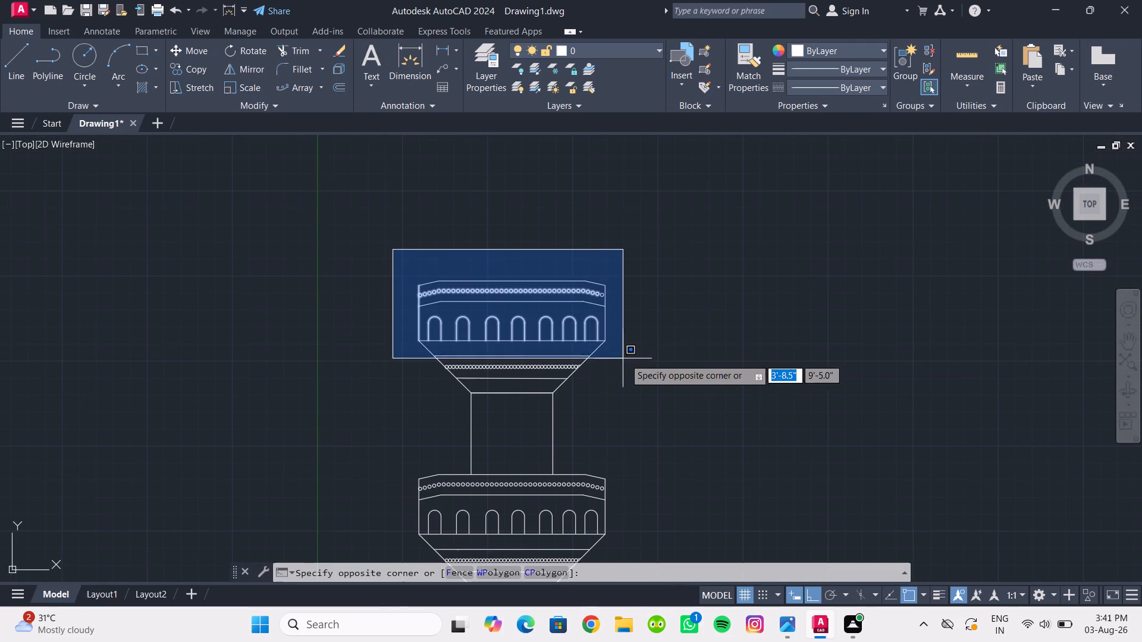
left_click(656, 404)
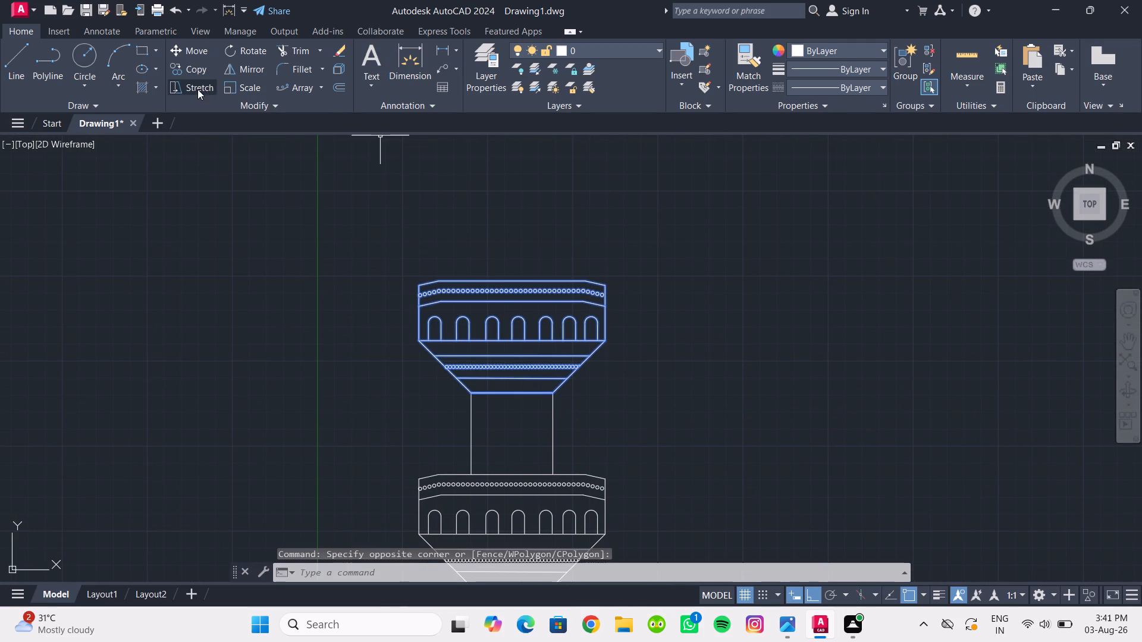
left_click(236, 91)
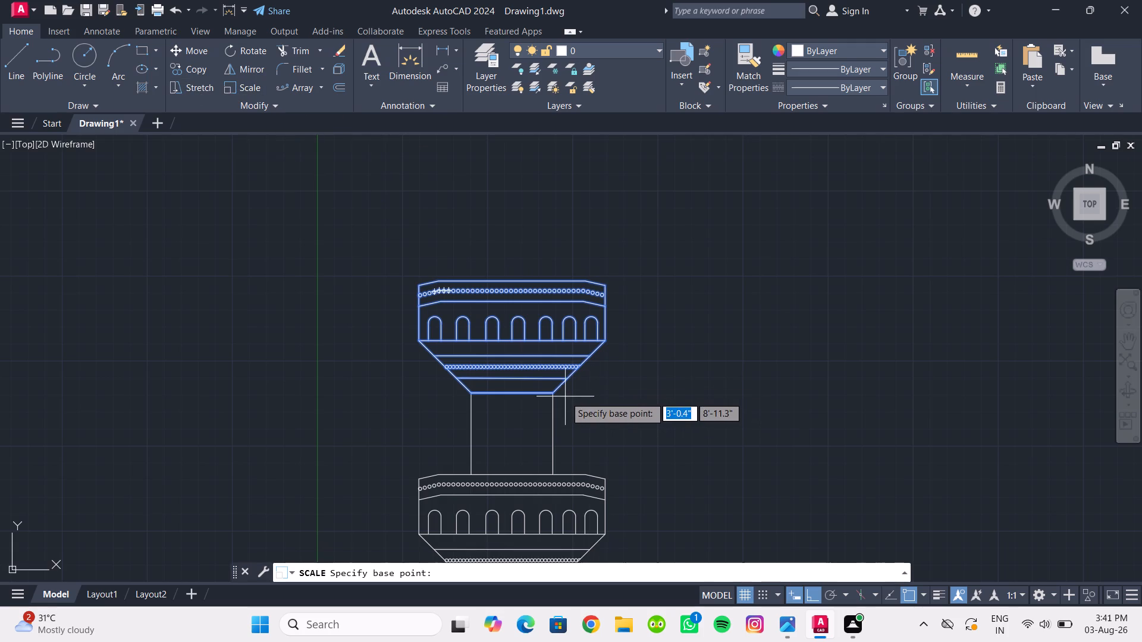
left_click(553, 394)
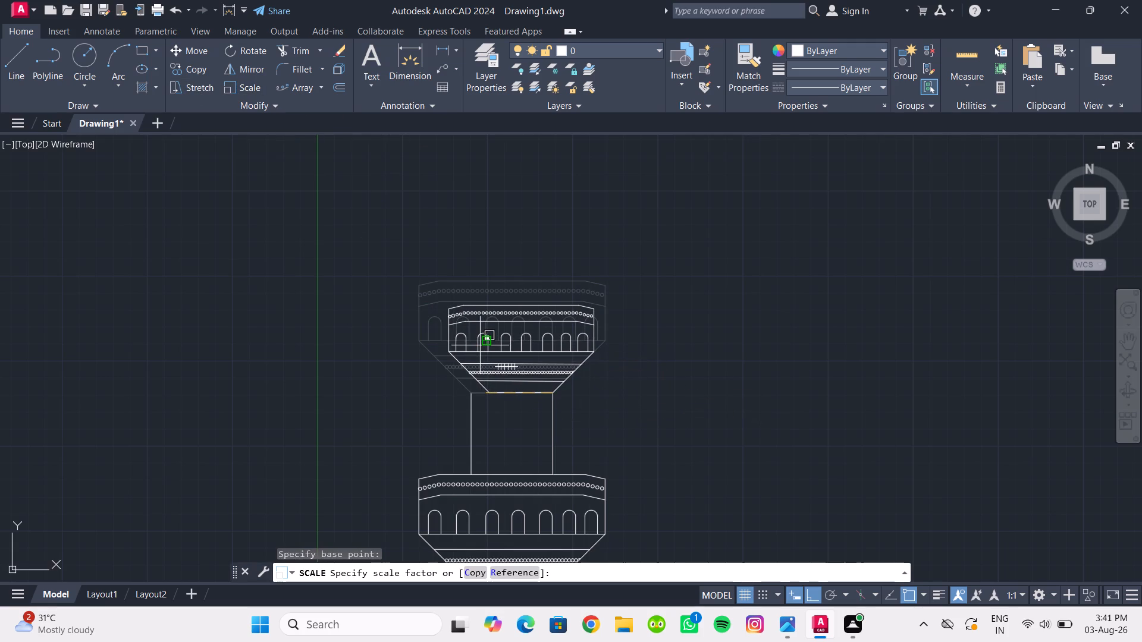
scroll(475, 344, "up", 4)
scroll(473, 340, "down", 2)
middle_click_drag(473, 340, 429, 269)
scroll(420, 295, "up", 1)
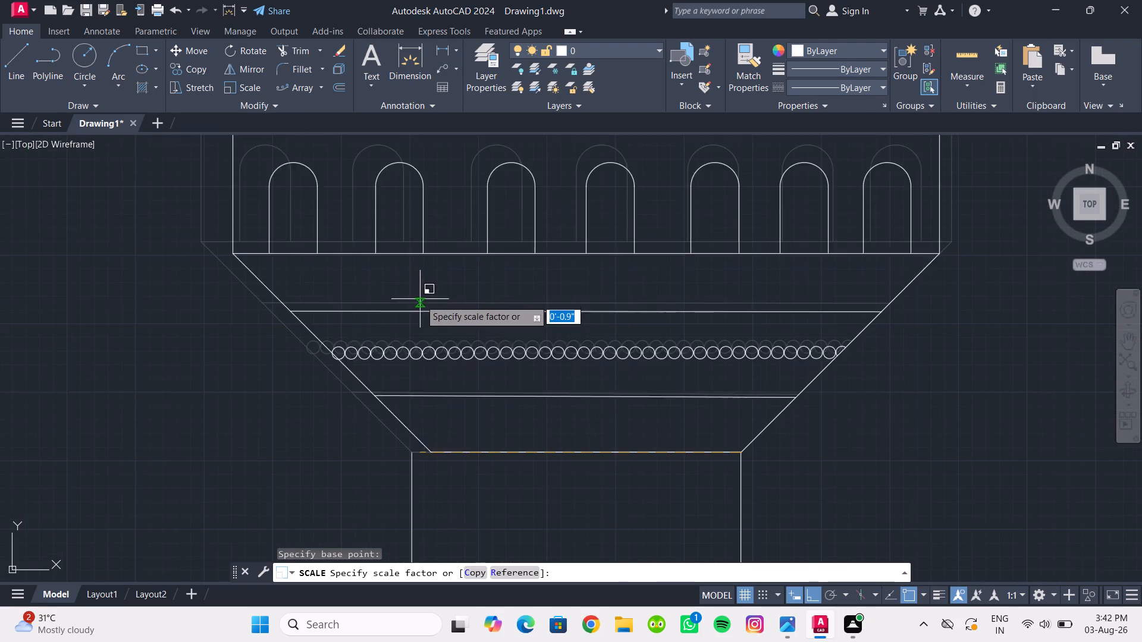
scroll(422, 453, "up", 2)
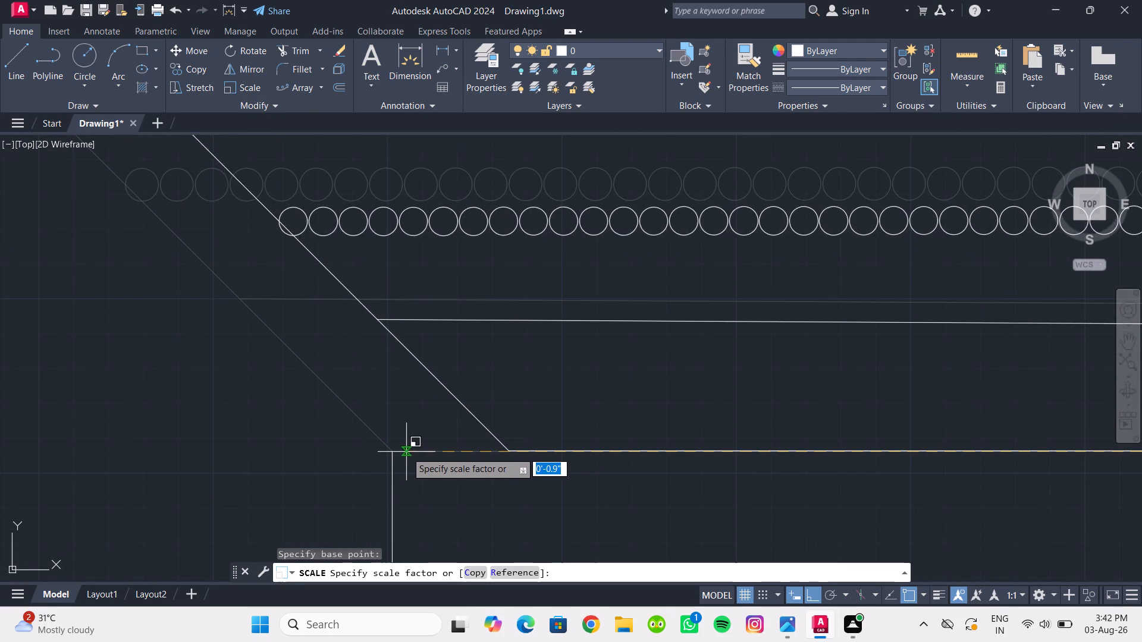
left_click(453, 453)
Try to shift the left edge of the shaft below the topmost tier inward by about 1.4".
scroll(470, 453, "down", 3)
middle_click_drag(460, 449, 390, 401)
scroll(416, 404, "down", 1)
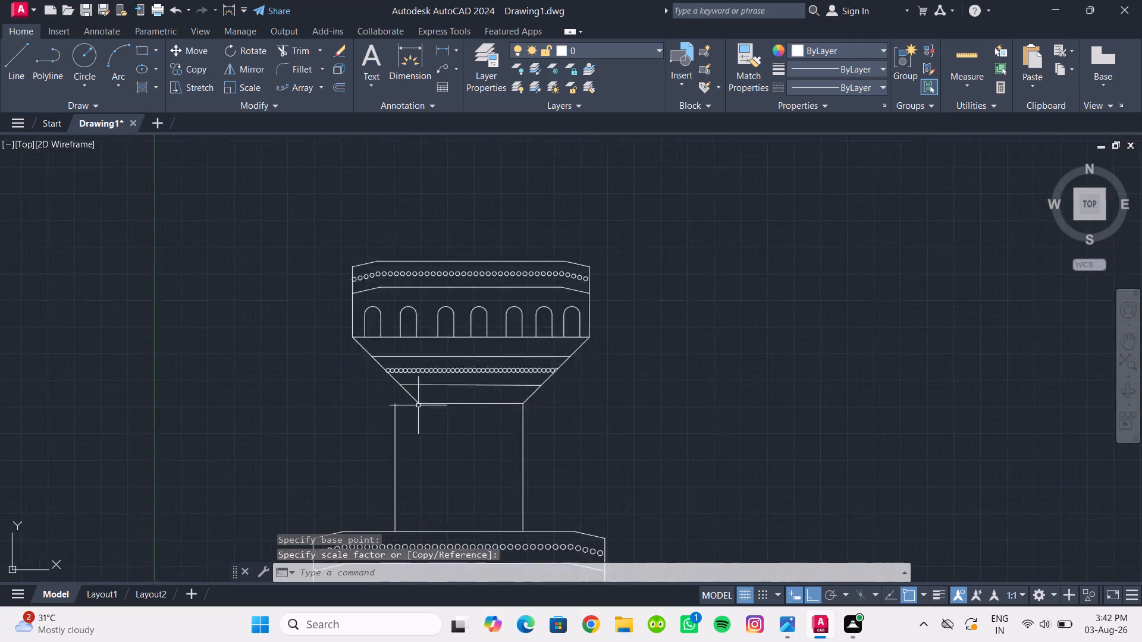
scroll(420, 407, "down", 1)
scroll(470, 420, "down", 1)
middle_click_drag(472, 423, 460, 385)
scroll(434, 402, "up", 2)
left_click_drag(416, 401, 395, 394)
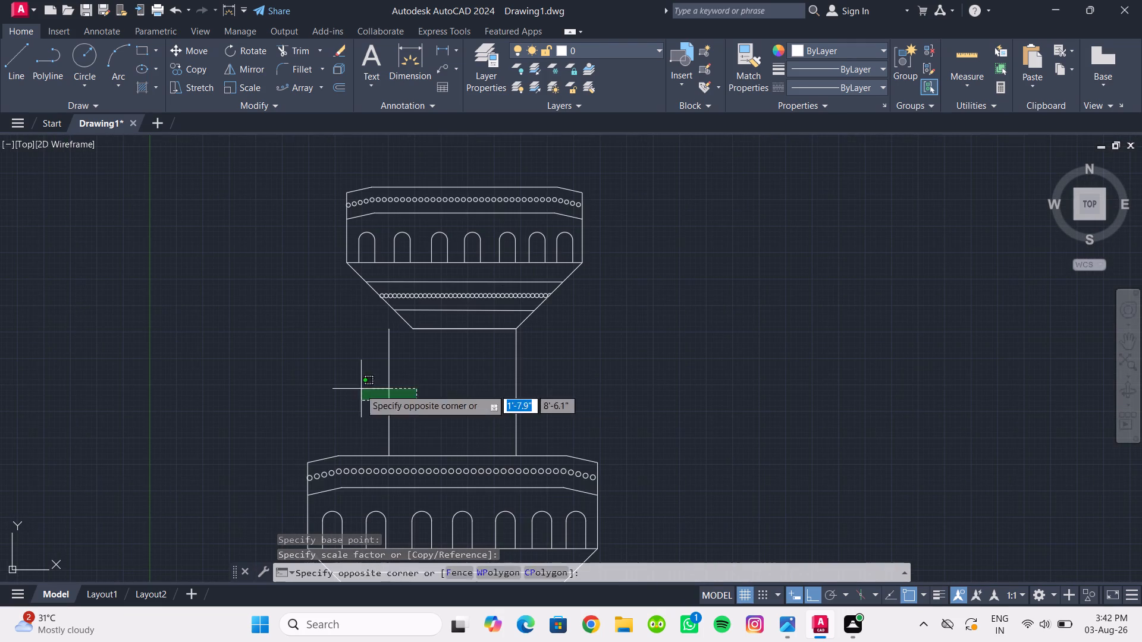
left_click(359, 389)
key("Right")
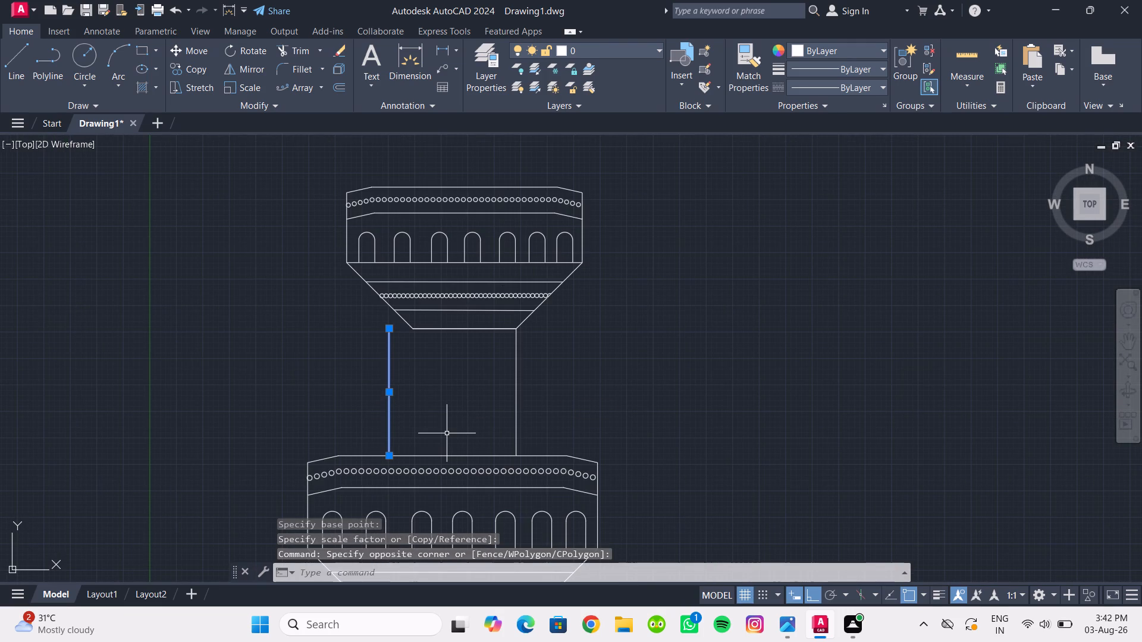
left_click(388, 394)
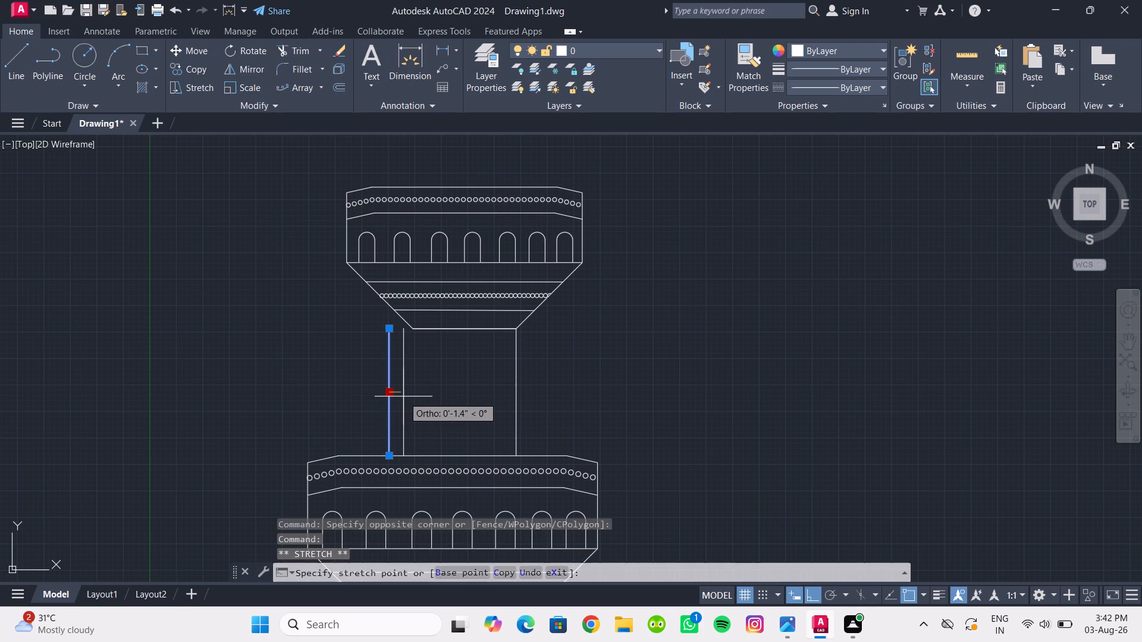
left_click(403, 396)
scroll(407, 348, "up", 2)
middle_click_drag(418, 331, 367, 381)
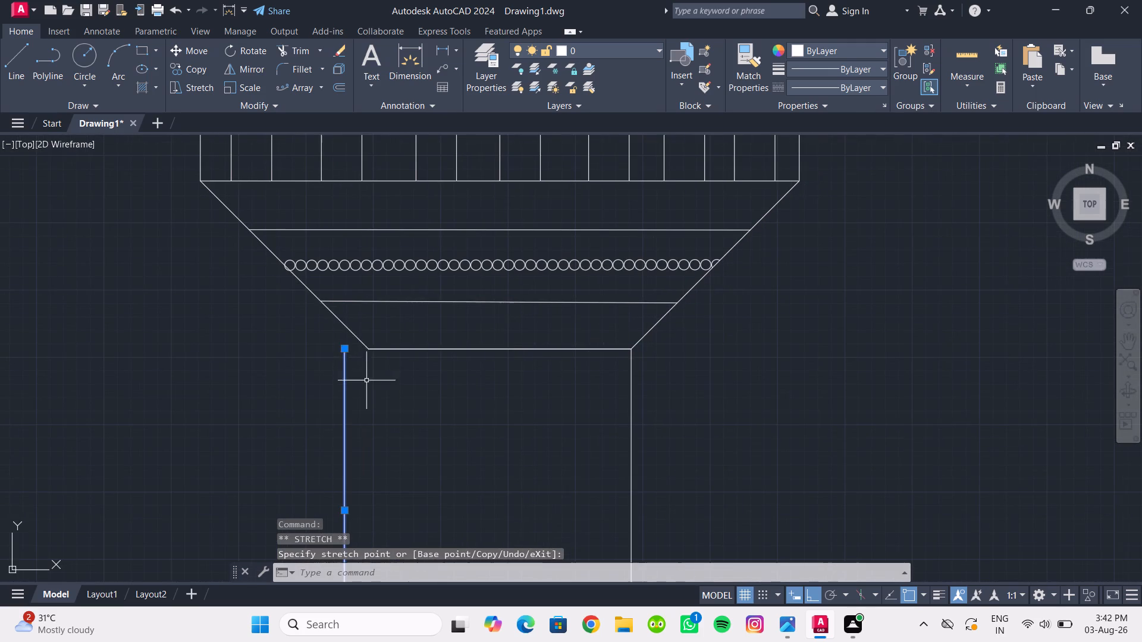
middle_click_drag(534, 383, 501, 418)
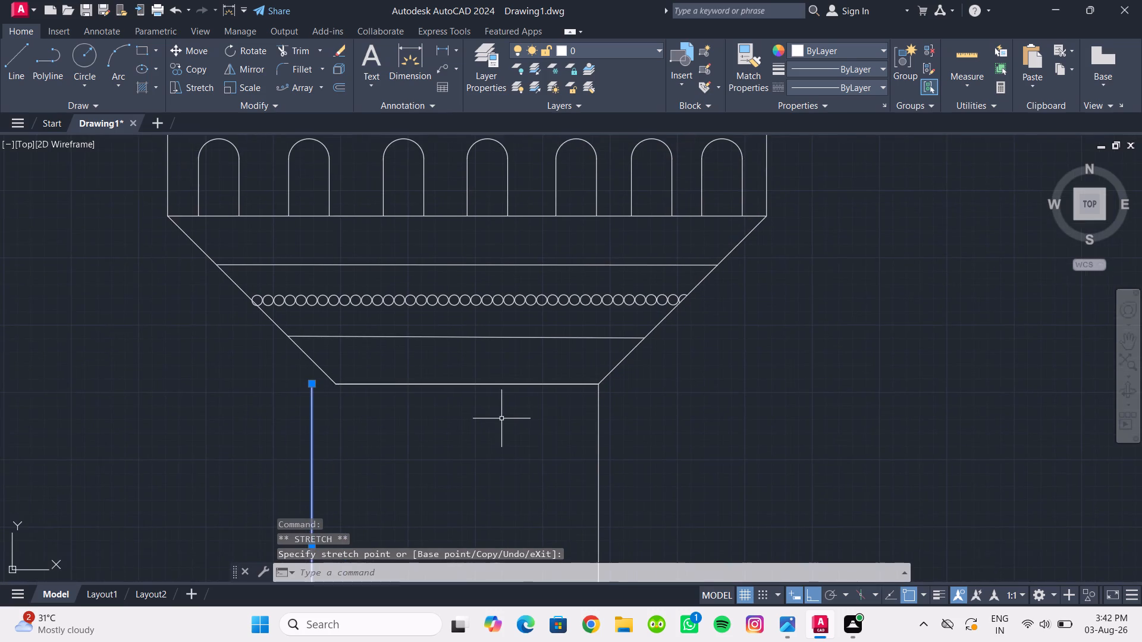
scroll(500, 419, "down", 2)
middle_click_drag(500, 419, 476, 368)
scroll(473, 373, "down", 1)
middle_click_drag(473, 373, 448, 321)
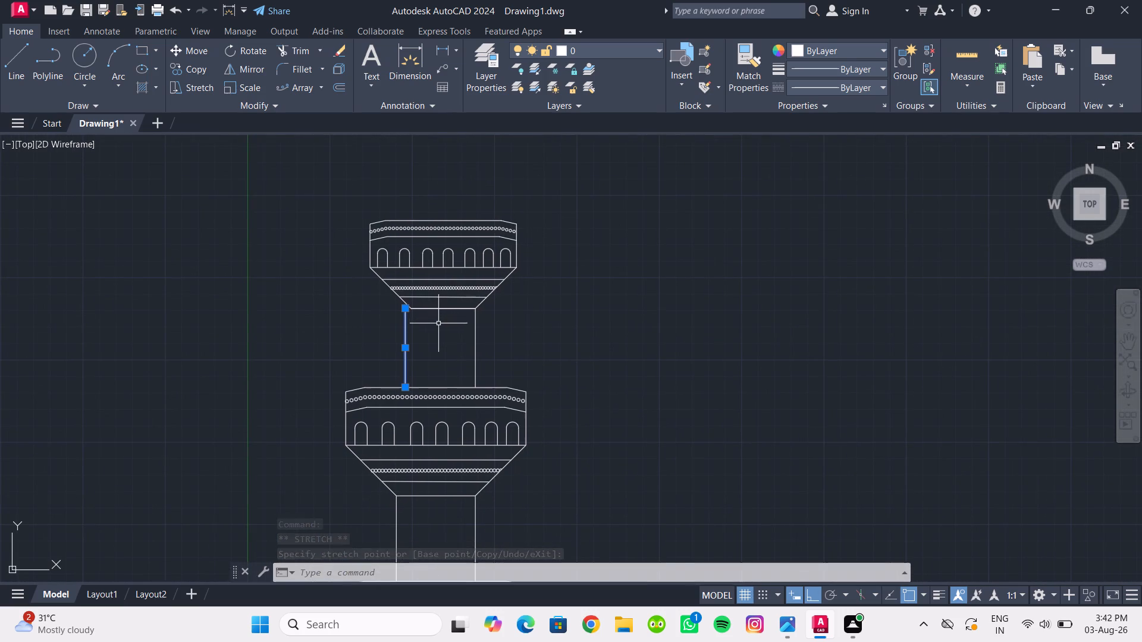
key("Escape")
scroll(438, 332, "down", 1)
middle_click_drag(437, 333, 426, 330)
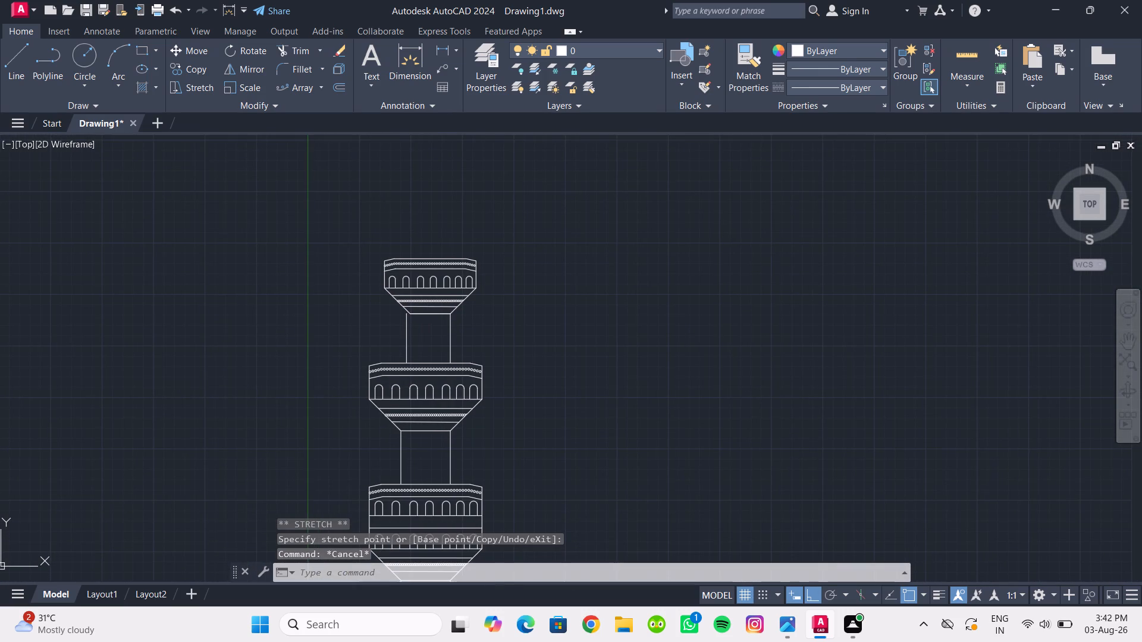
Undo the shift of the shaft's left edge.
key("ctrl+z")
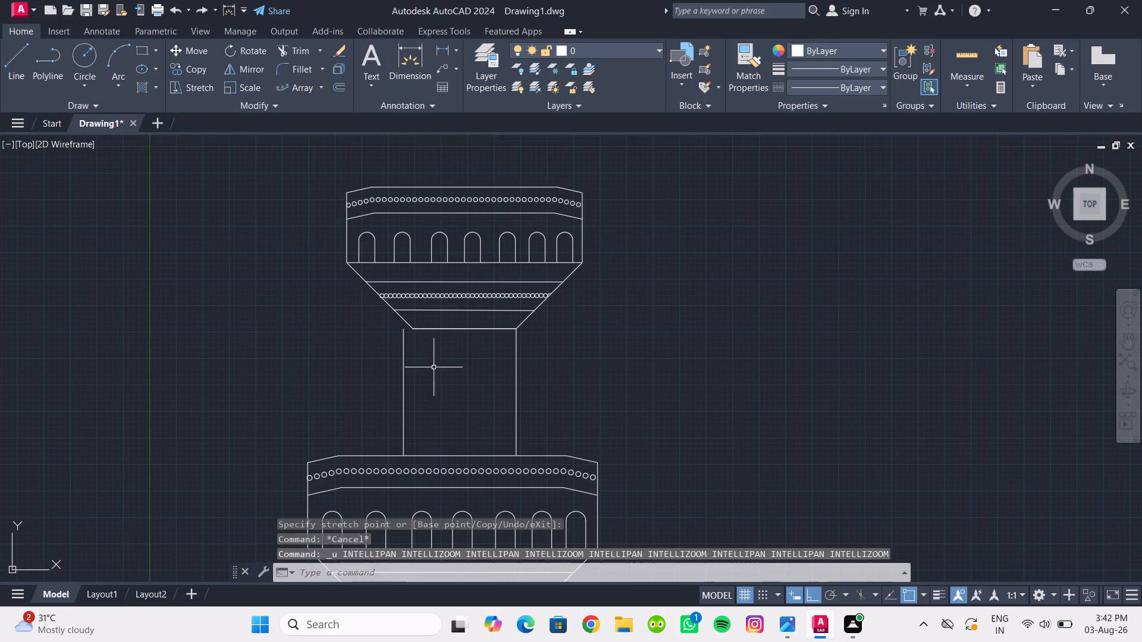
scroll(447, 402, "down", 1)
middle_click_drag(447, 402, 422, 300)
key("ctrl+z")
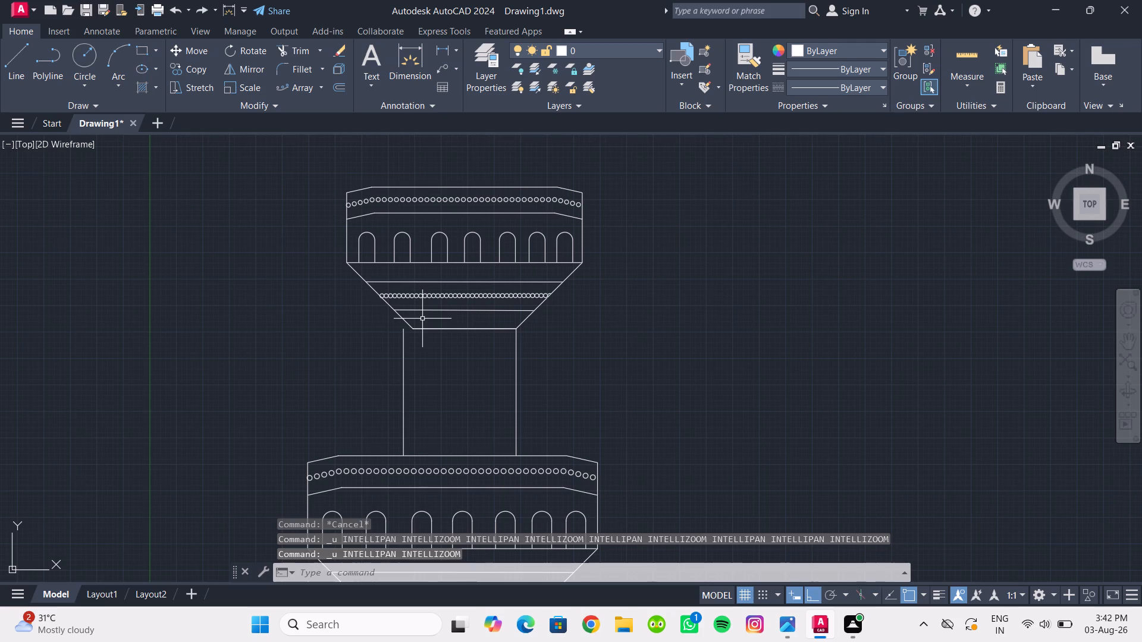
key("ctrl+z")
Move the complete topmost tier about 1.1" horizontally to the left, centring its flare over the shaft.
scroll(415, 333, "down", 2)
middle_click_drag(415, 333, 386, 342)
left_click(346, 280)
scroll(487, 351, "up", 3)
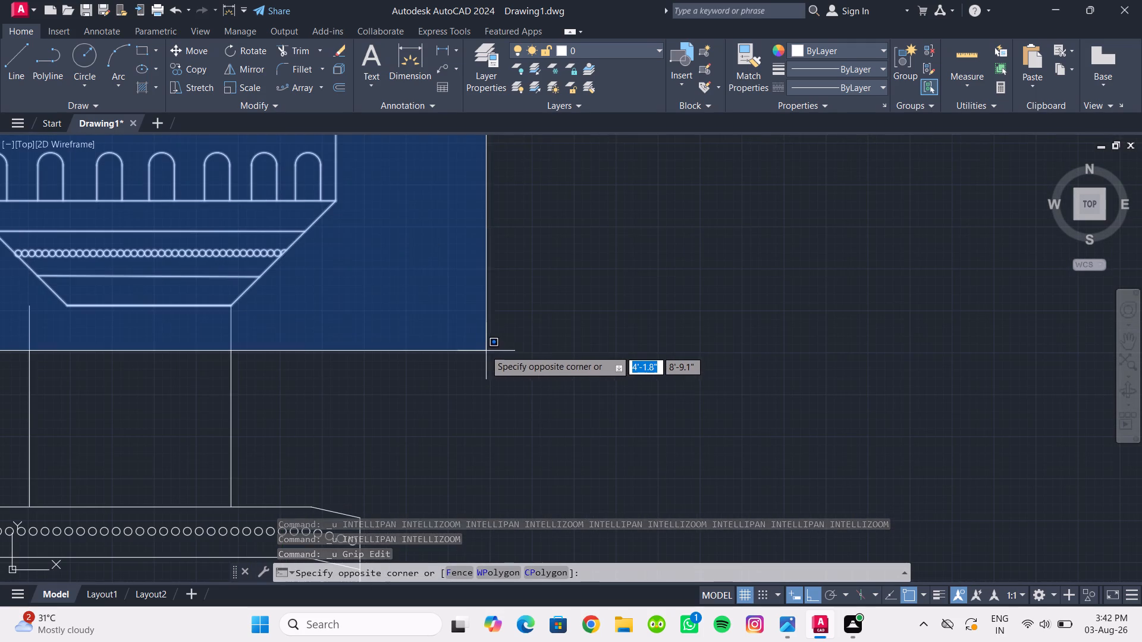
left_click(451, 341)
middle_click_drag(445, 341, 618, 383)
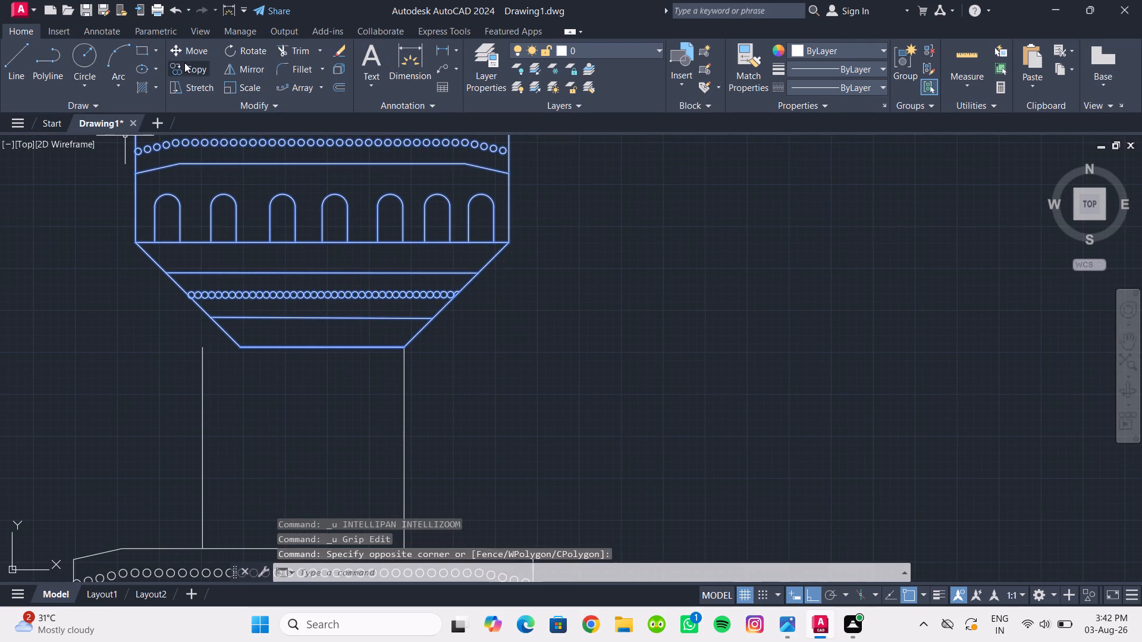
left_click(184, 58)
scroll(263, 351, "up", 2)
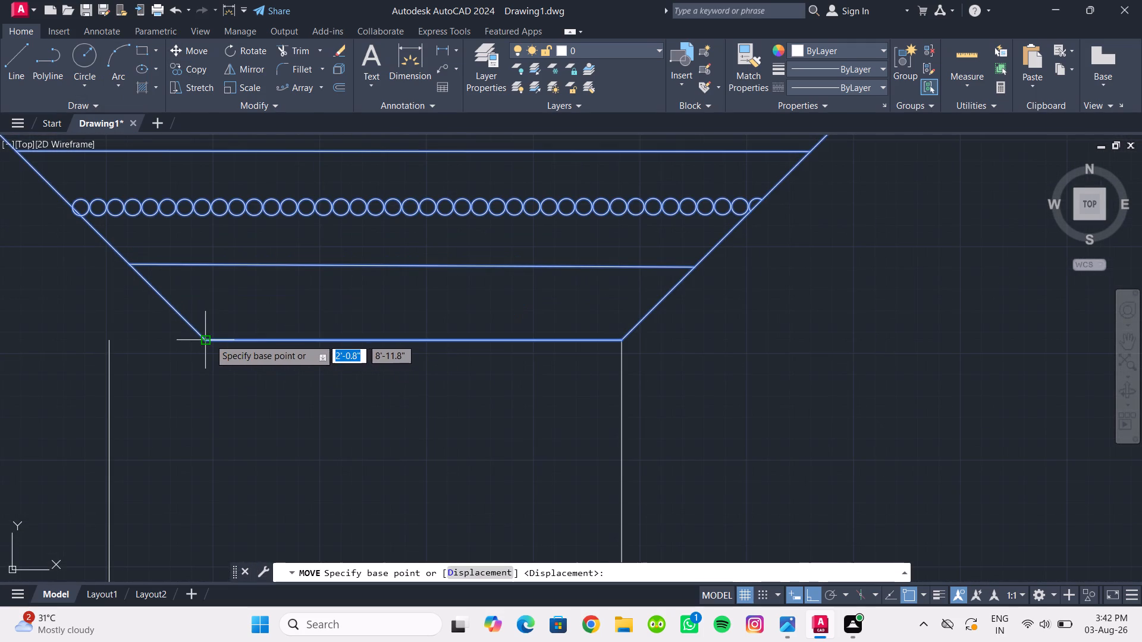
left_click(209, 339)
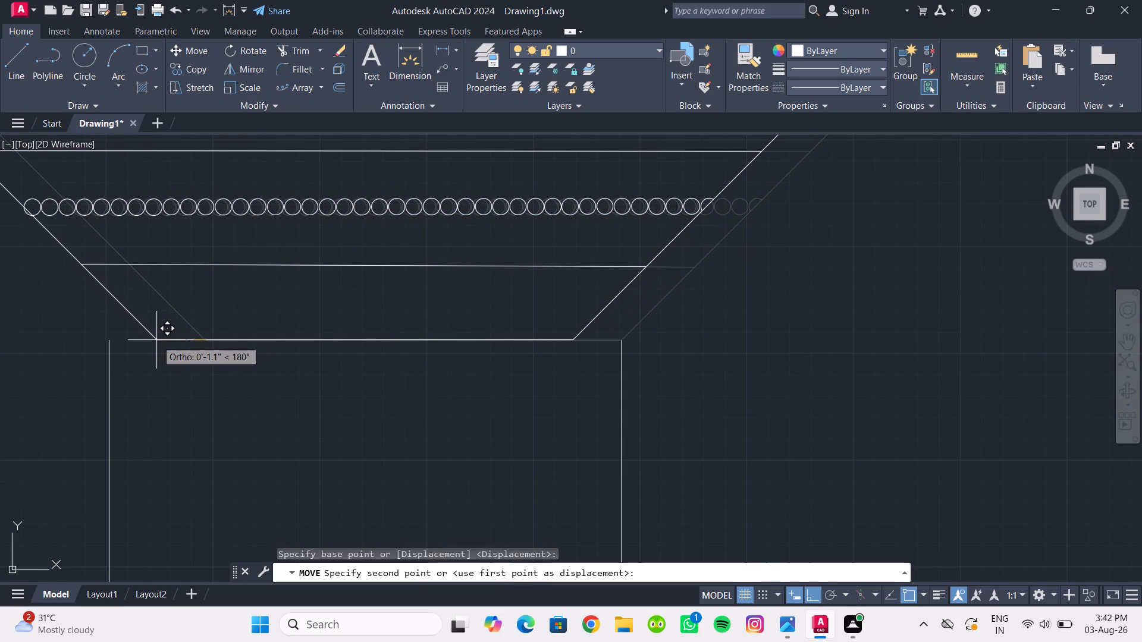
left_click(159, 340)
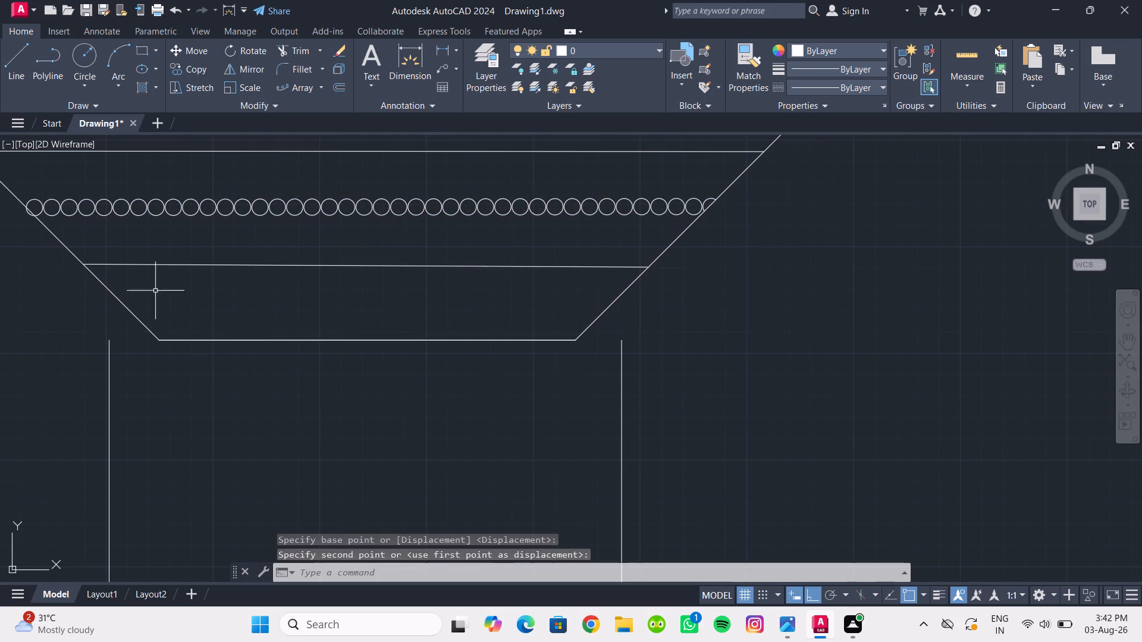
Draw short horizontal lines joining both bottom corners of the topmost flare to the shaft's upper corners.
left_click(10, 64)
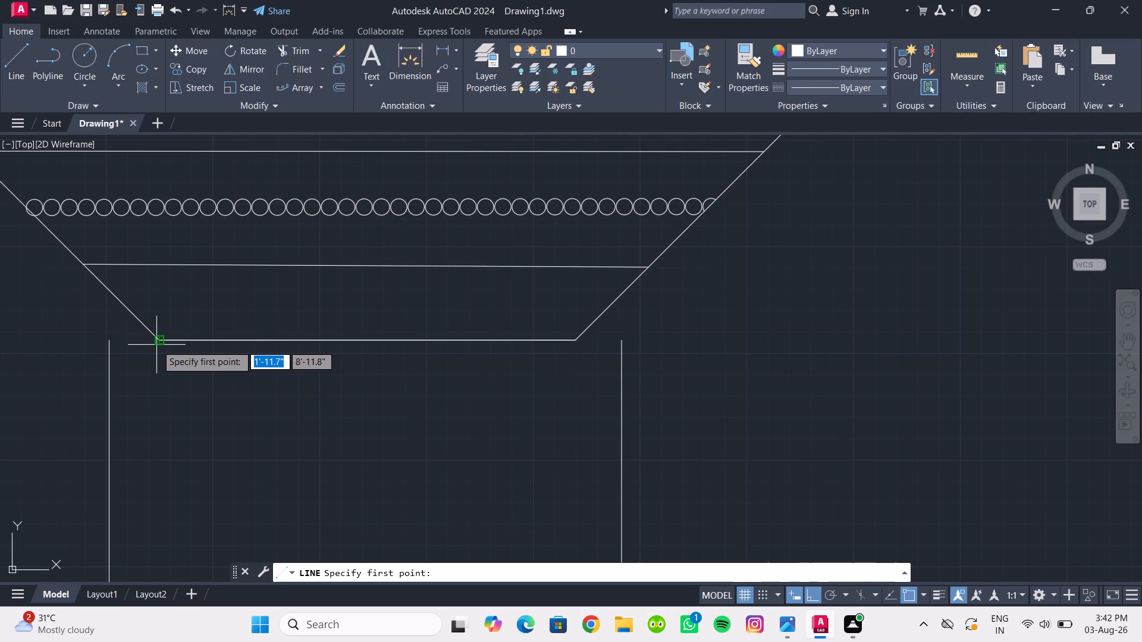
left_click(158, 342)
left_click(110, 341)
key("Escape")
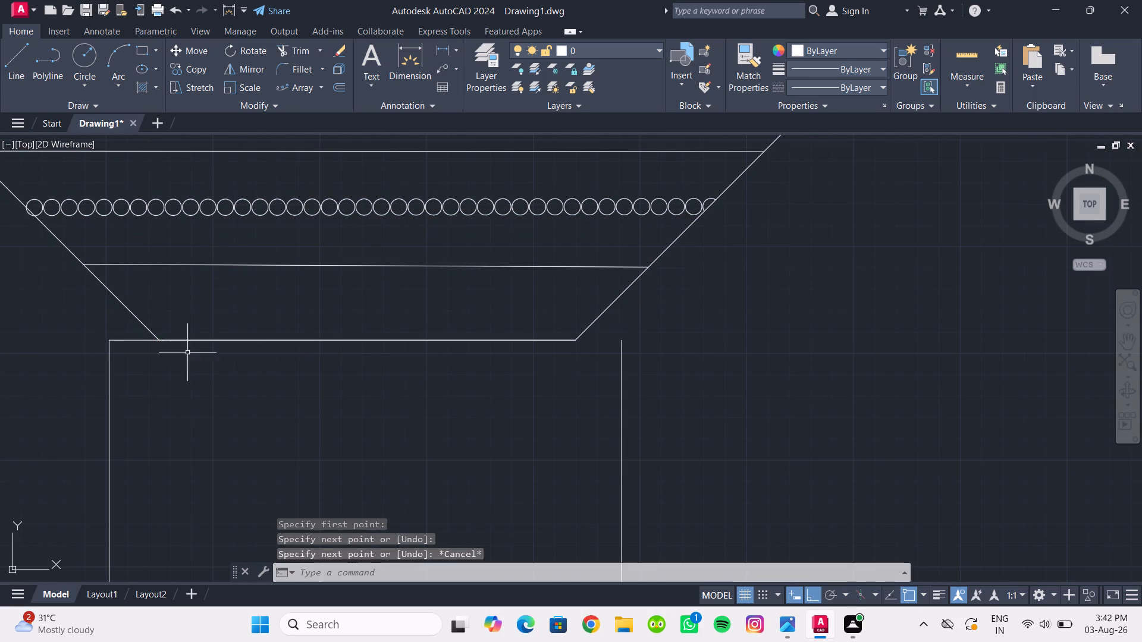
key("space")
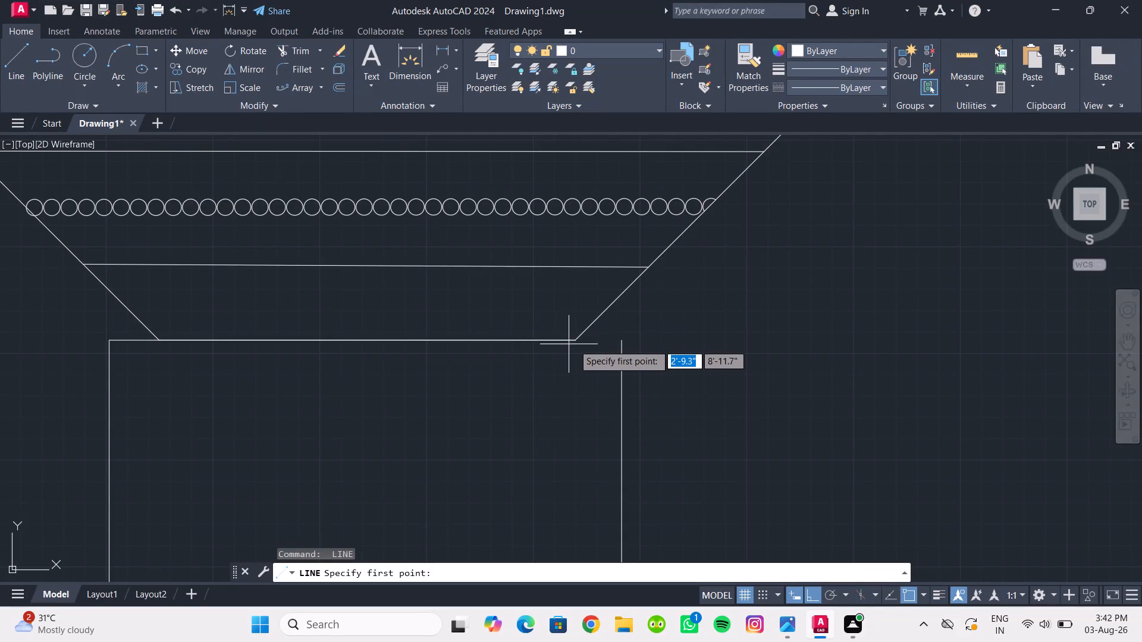
left_click(573, 344)
left_click(618, 343)
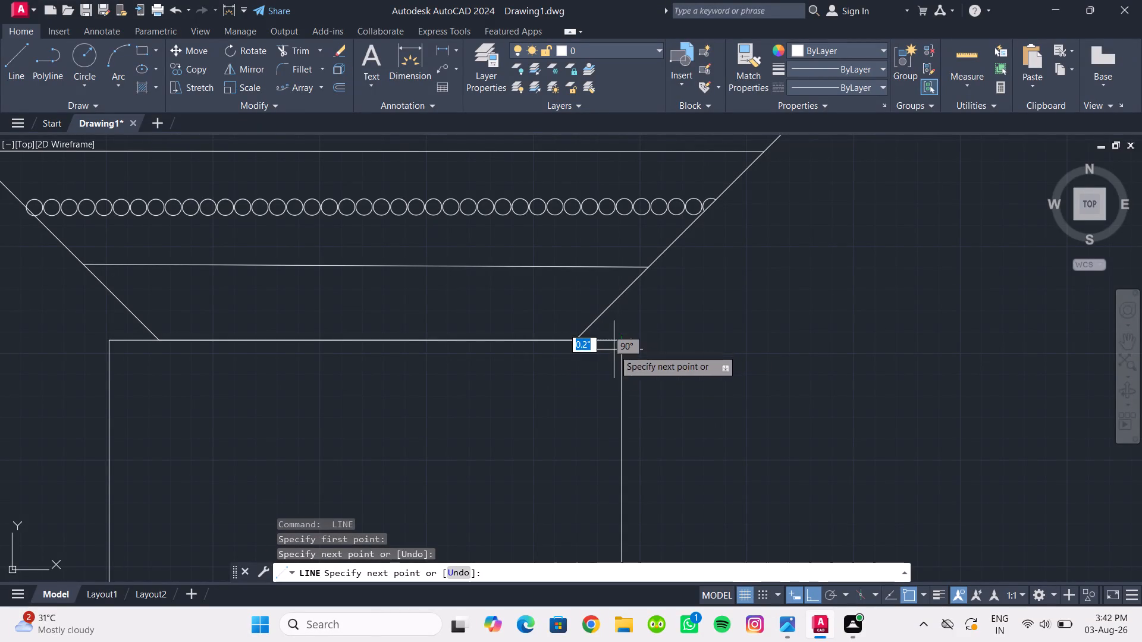
key("Escape")
Examine the stacked minaret tiers and the centred topmost tier.
scroll(580, 359, "down", 5)
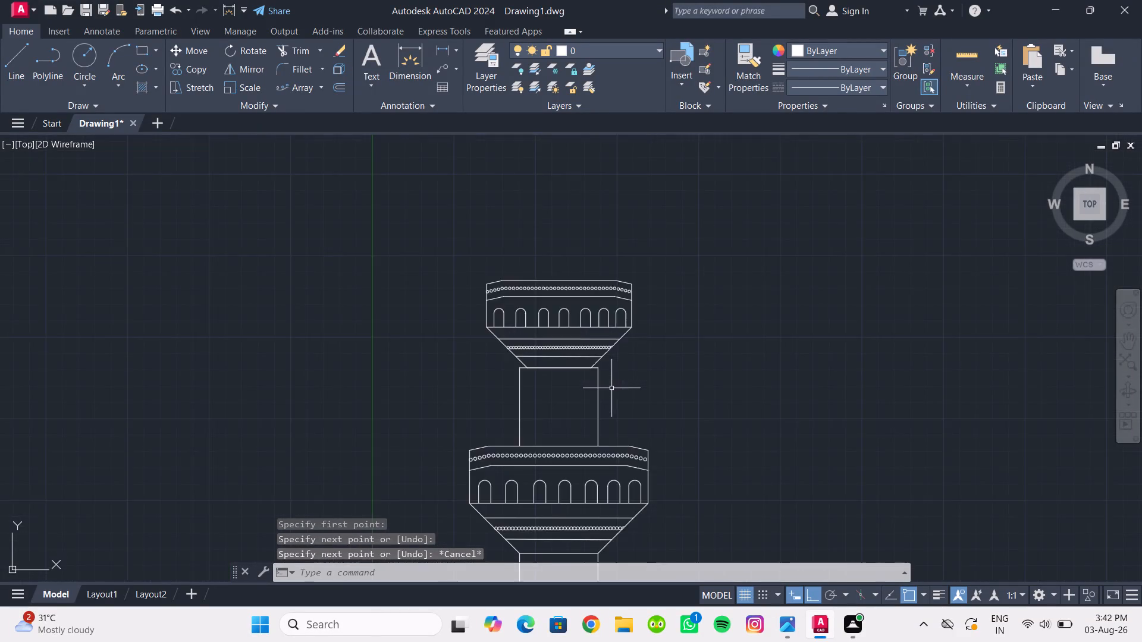
middle_click_drag(611, 388, 581, 354)
scroll(579, 350, "down", 2)
middle_click_drag(579, 350, 571, 339)
scroll(571, 342, "up", 1)
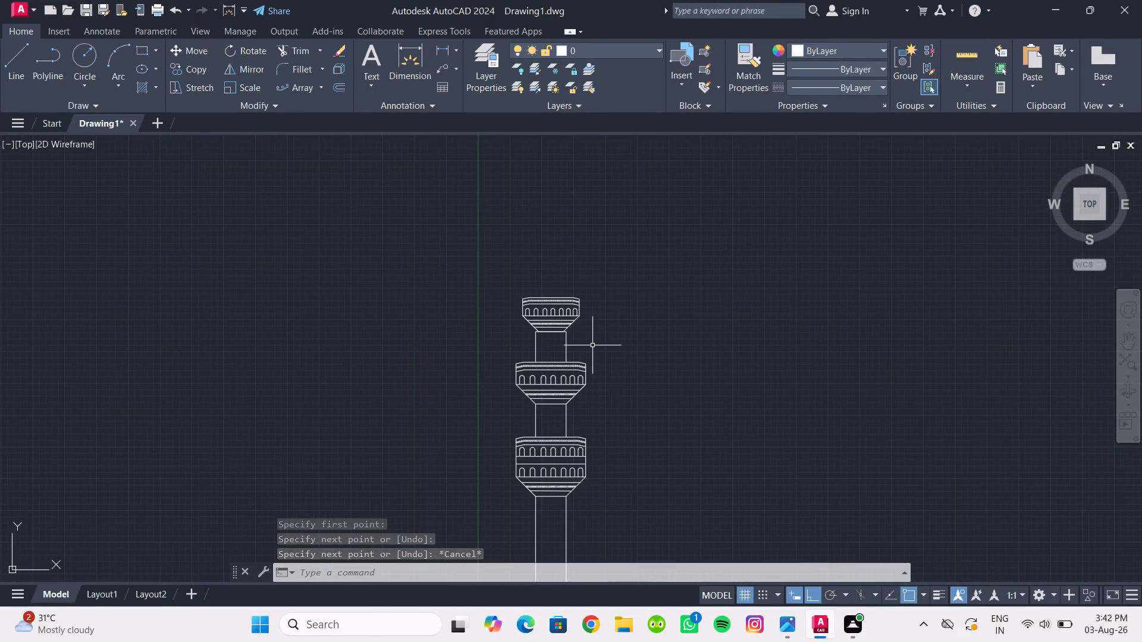
middle_click_drag(617, 358, 608, 350)
scroll(608, 348, "up", 1)
middle_click_drag(608, 348, 630, 420)
middle_click_drag(582, 310, 609, 389)
scroll(608, 373, "up", 2)
middle_click_drag(605, 369, 644, 361)
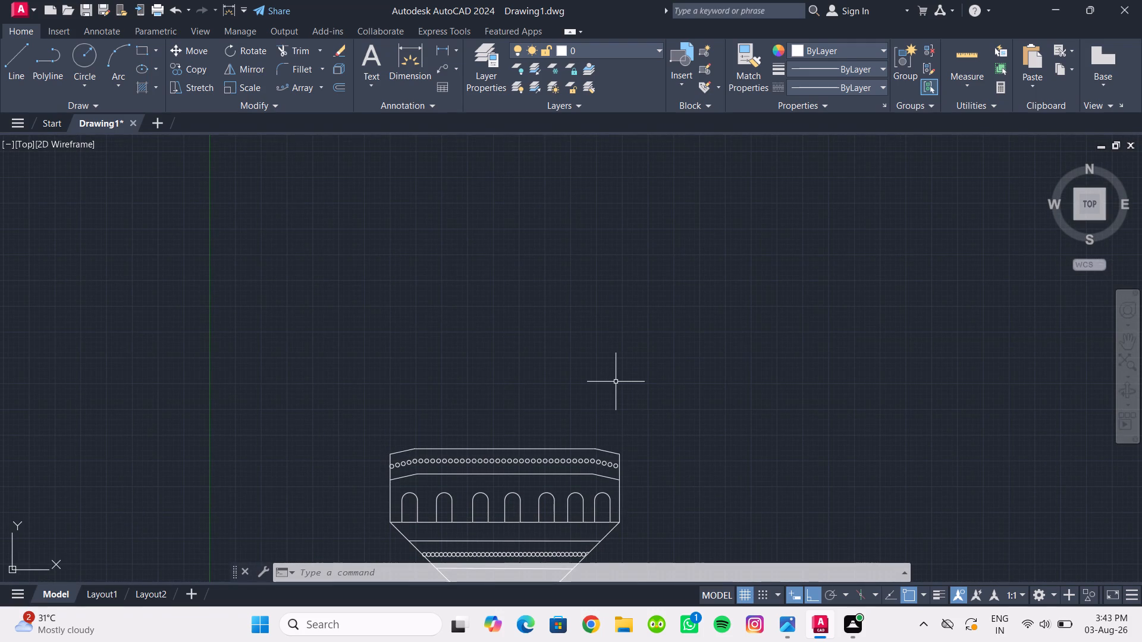
Draw a 1' high closed-top shaft on the topmost tier with lines, aligned with the edges of the shaft below.
scroll(602, 379, "down", 1)
middle_click_drag(590, 369, 575, 342)
left_click(15, 73)
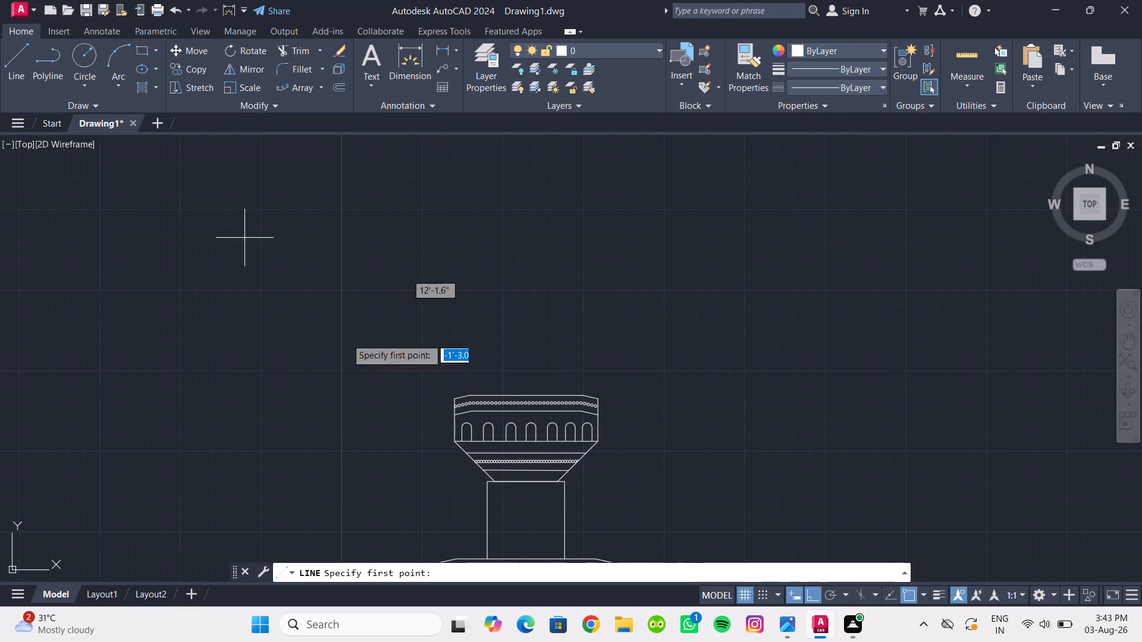
left_click(488, 394)
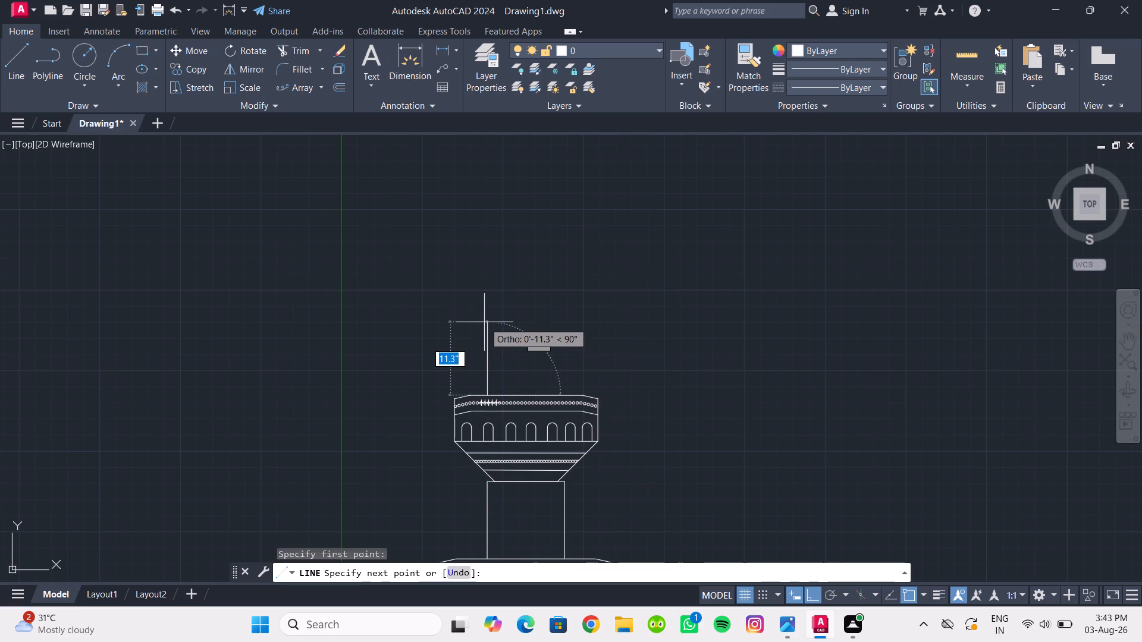
type("1'")
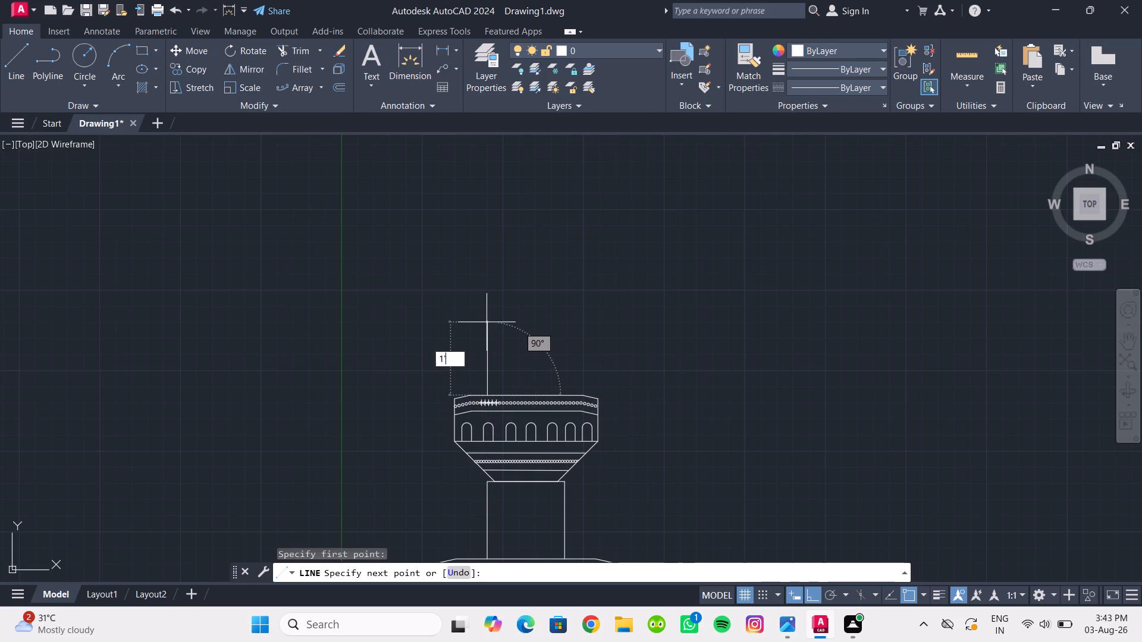
key("Return")
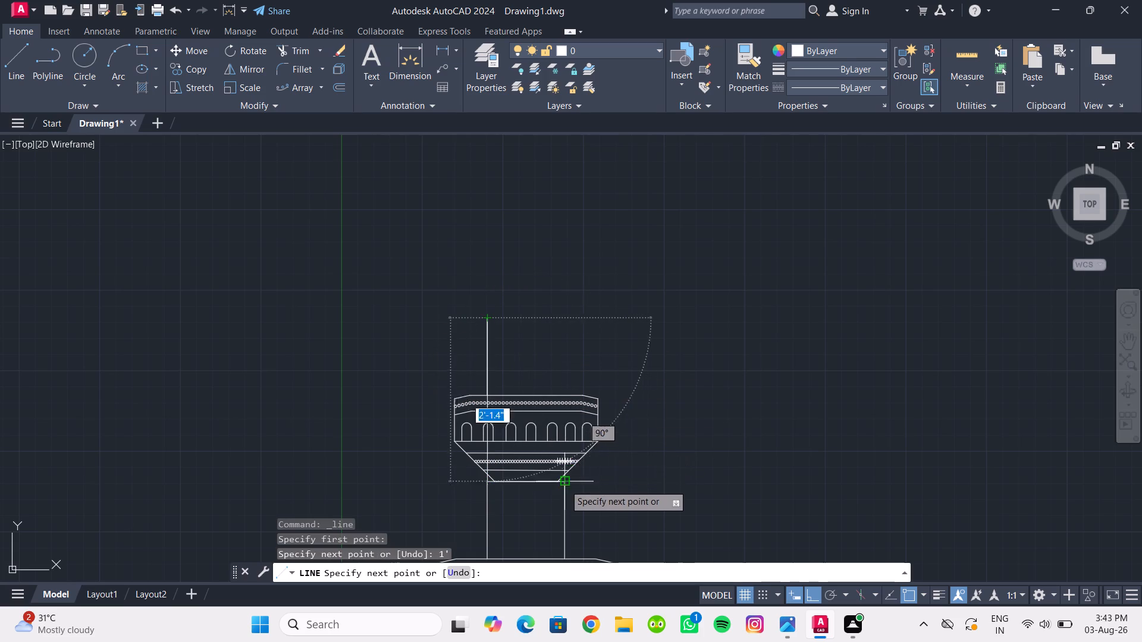
left_click(566, 317)
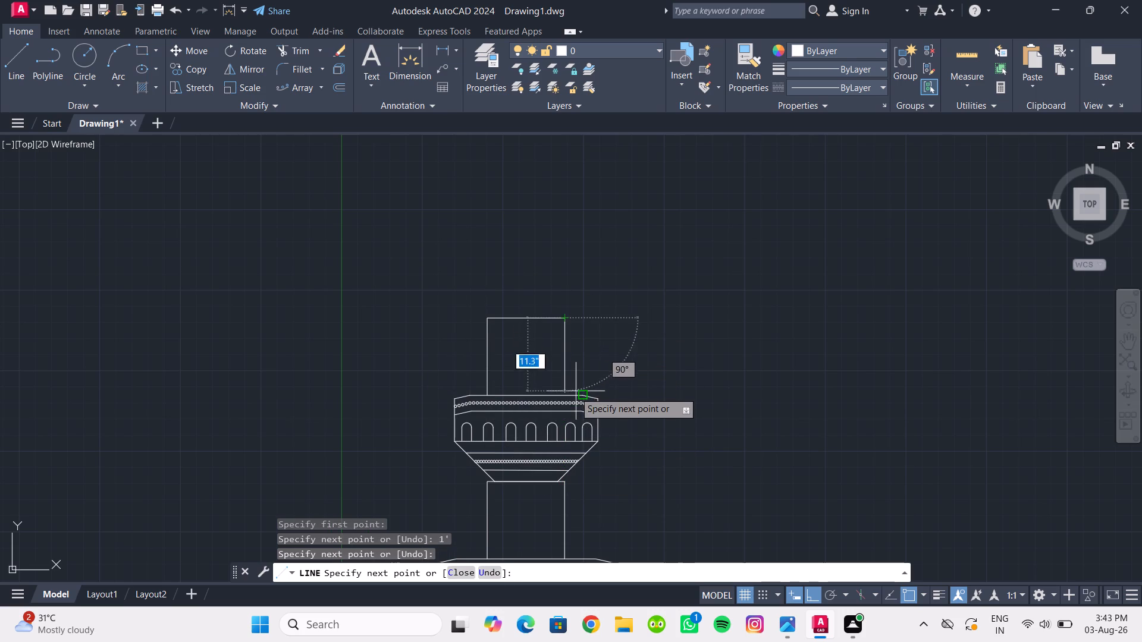
left_click(568, 395)
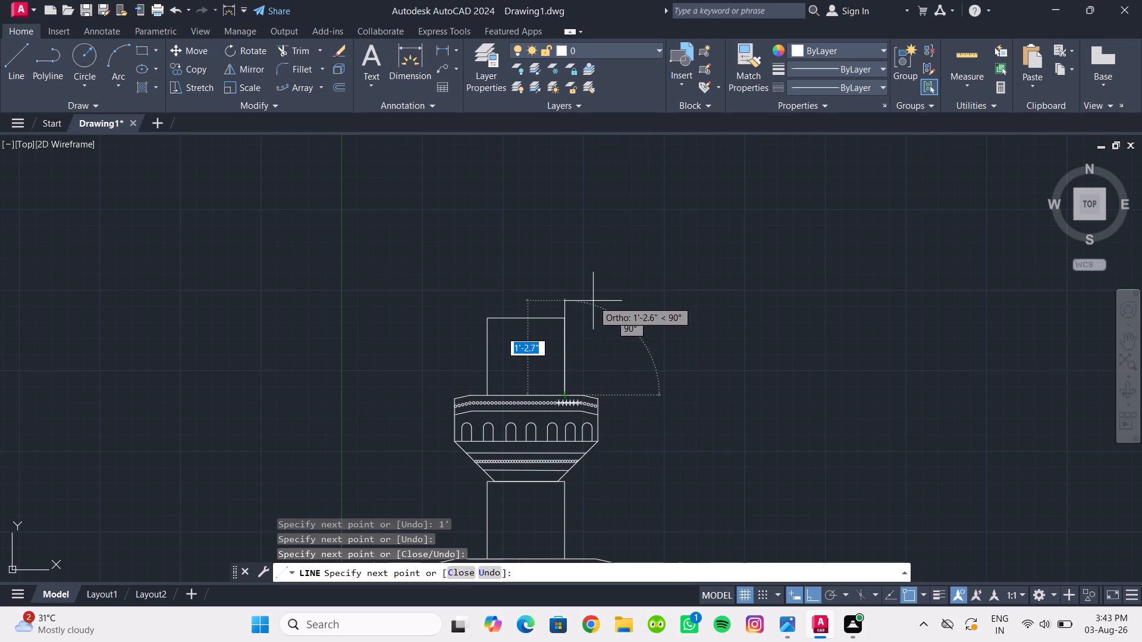
key("Escape")
Draw a flare on the top shaft: 45° outward lines about 3" long from both upper corners, joined by a horizontal line.
middle_click_drag(560, 312, 576, 359)
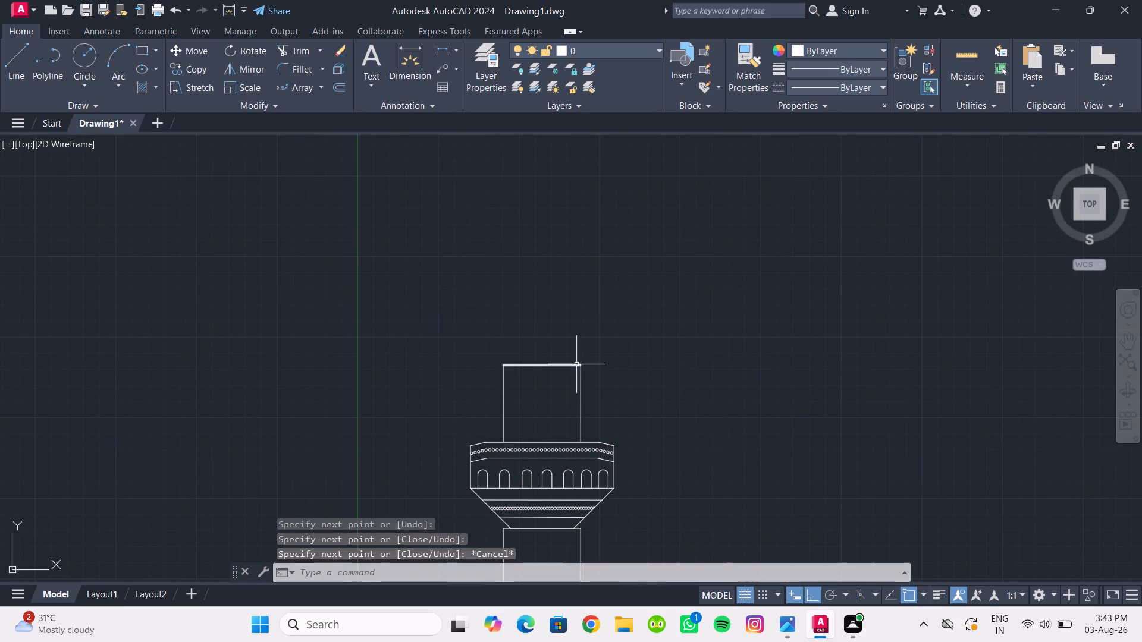
middle_click_drag(576, 365, 572, 356)
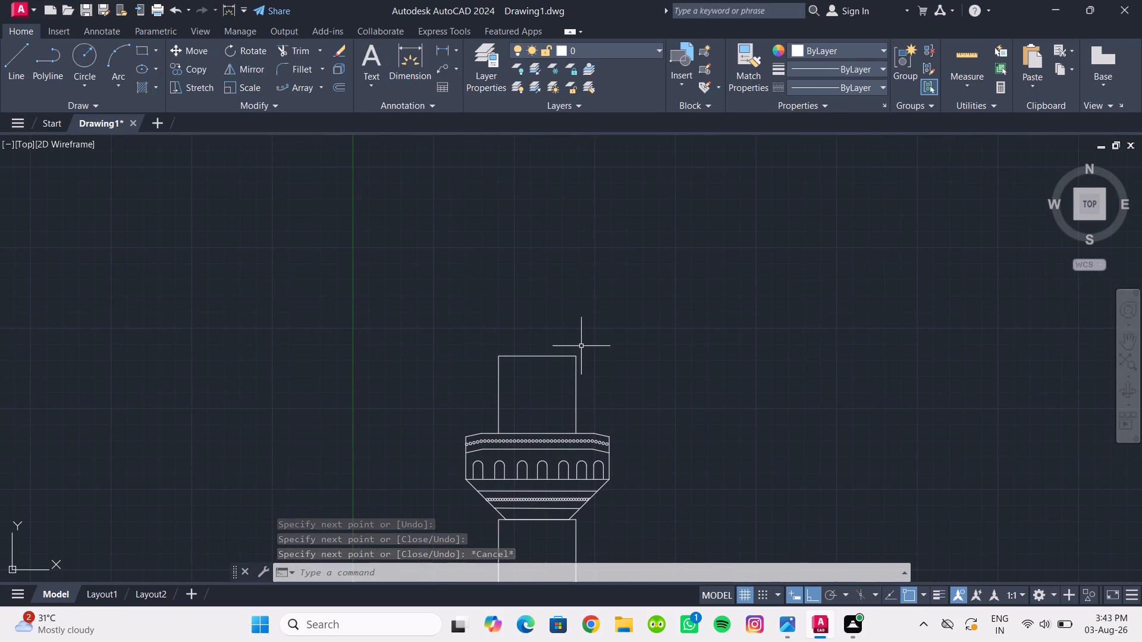
scroll(581, 346, "up", 1)
middle_click_drag(582, 350, 591, 383)
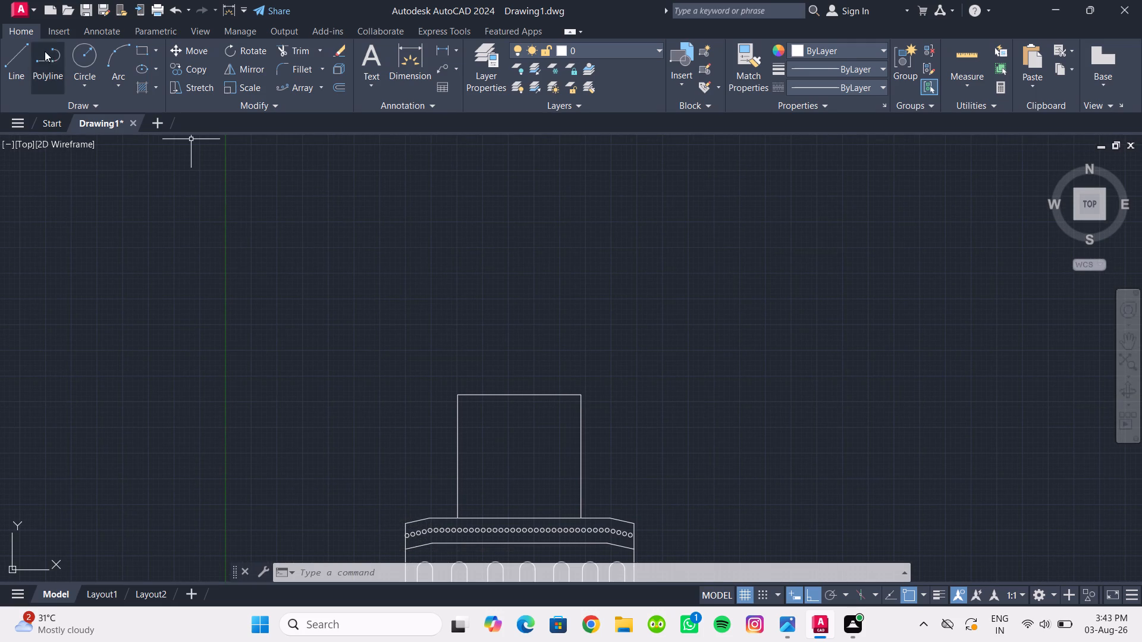
left_click(26, 56)
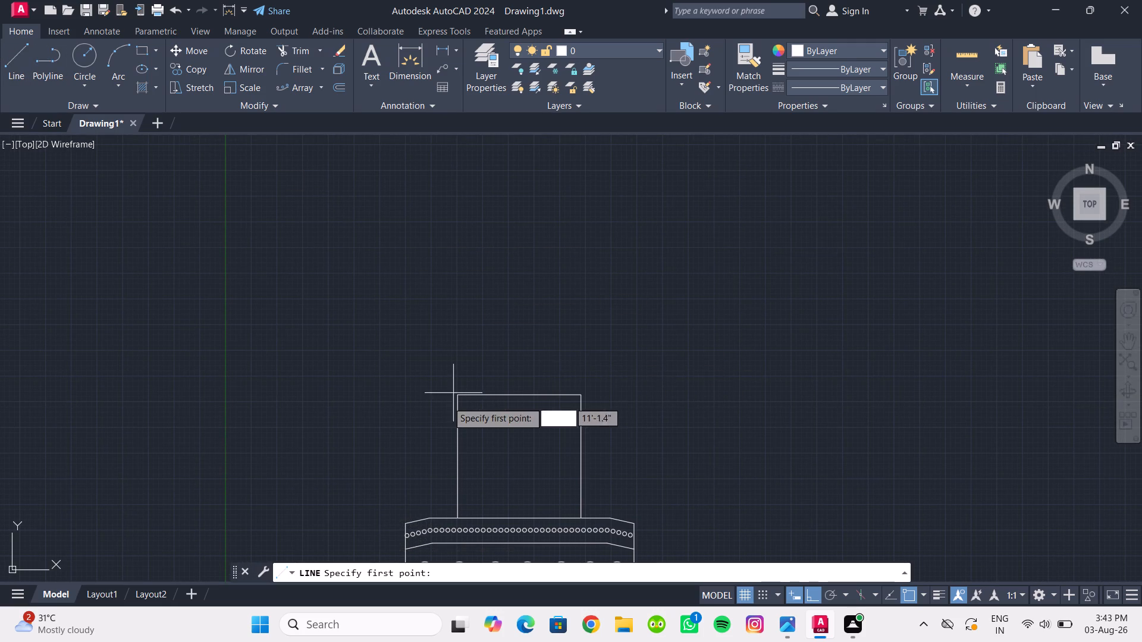
left_click(457, 397)
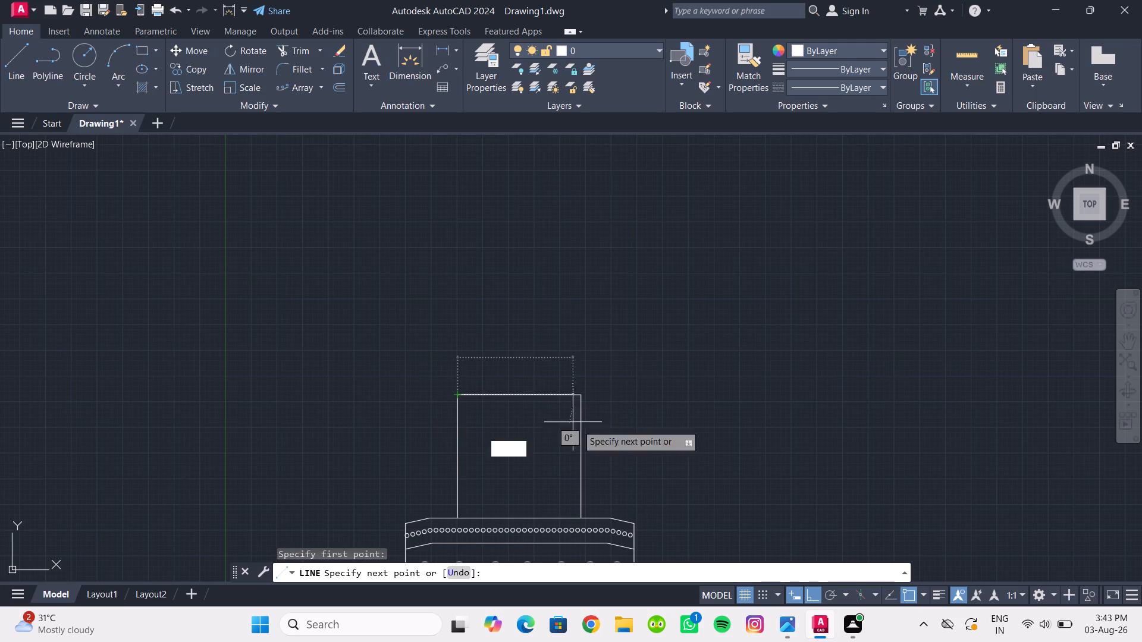
left_click(815, 591)
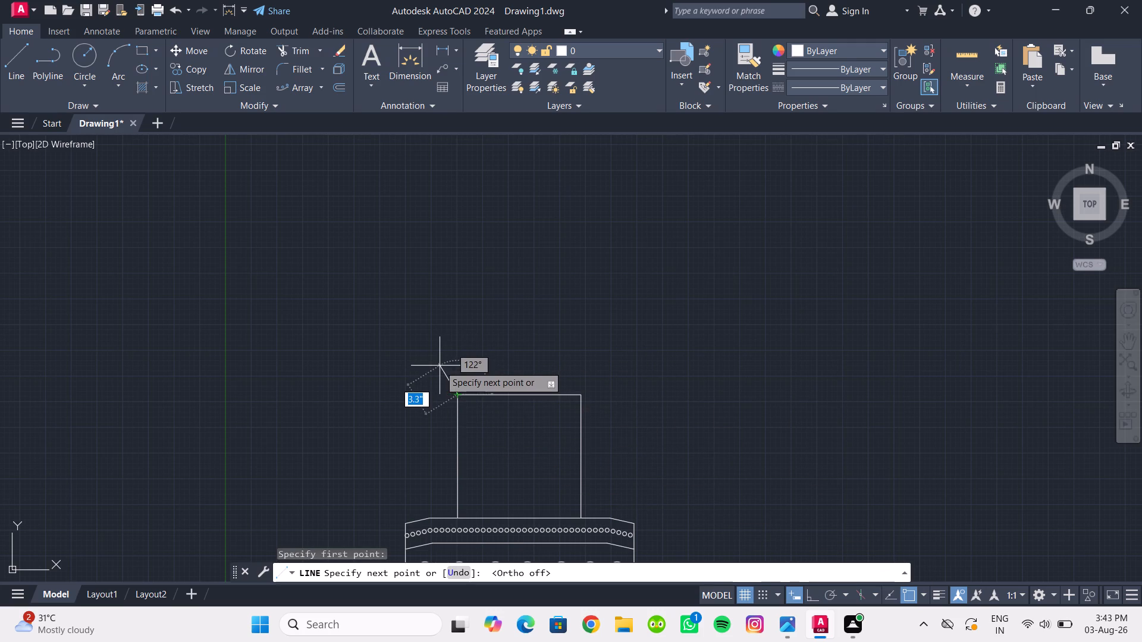
left_click(827, 596)
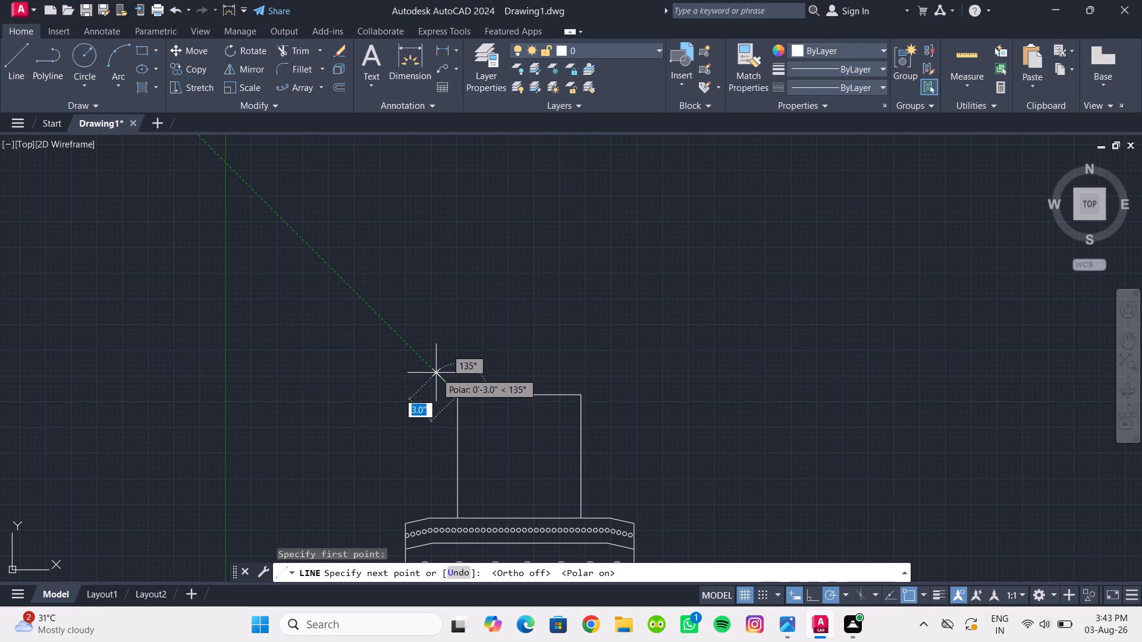
left_click(437, 373)
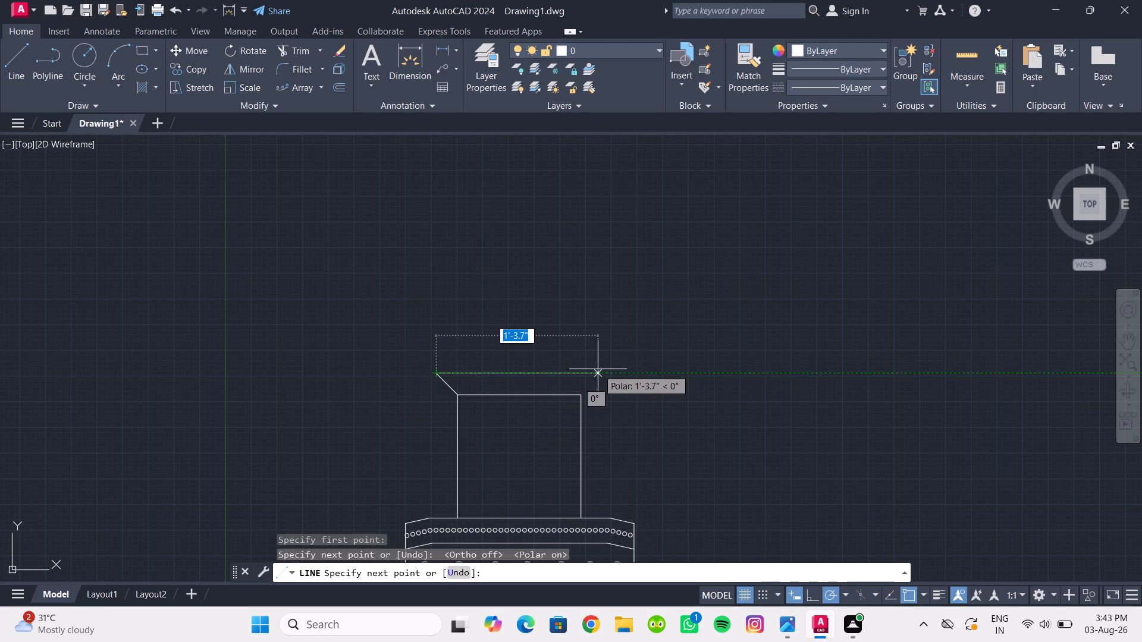
key("Escape")
key("space")
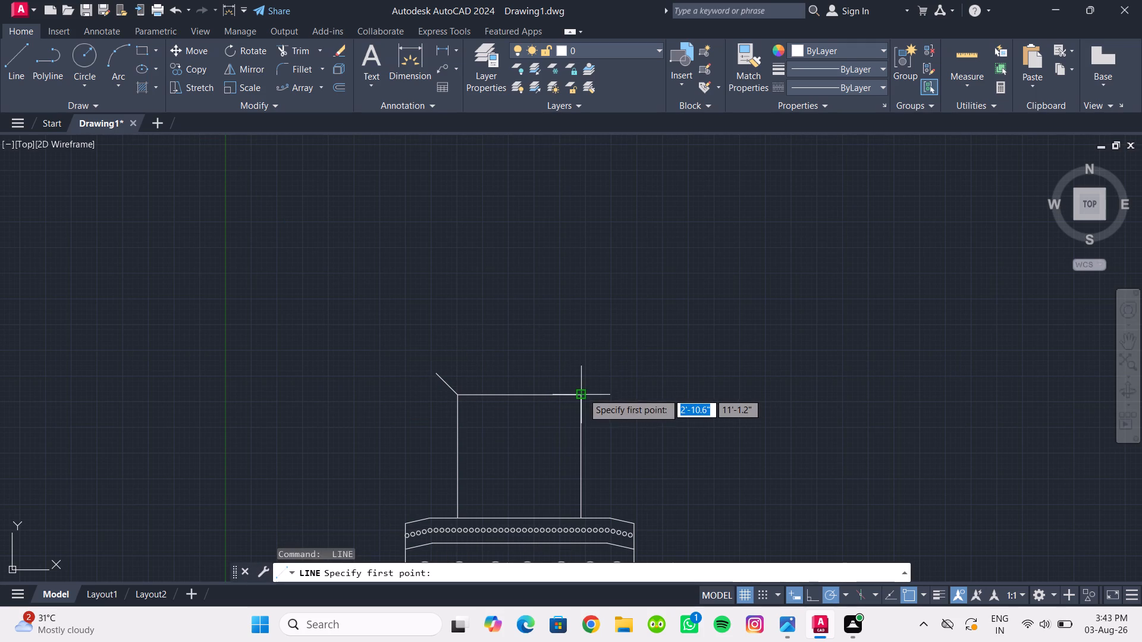
left_click(583, 393)
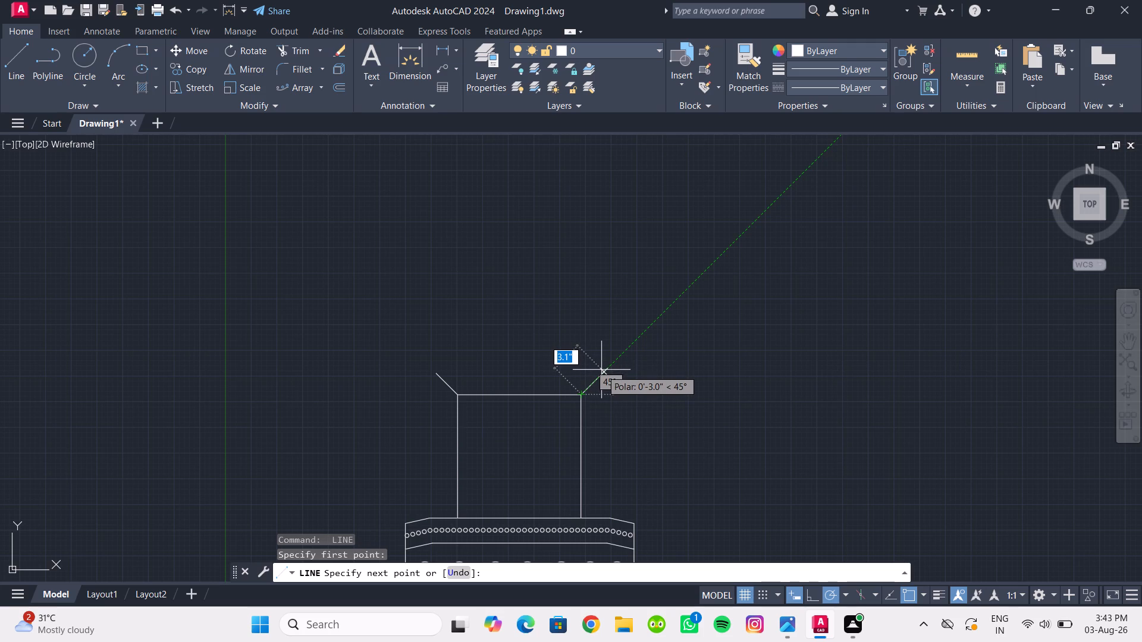
left_click(600, 370)
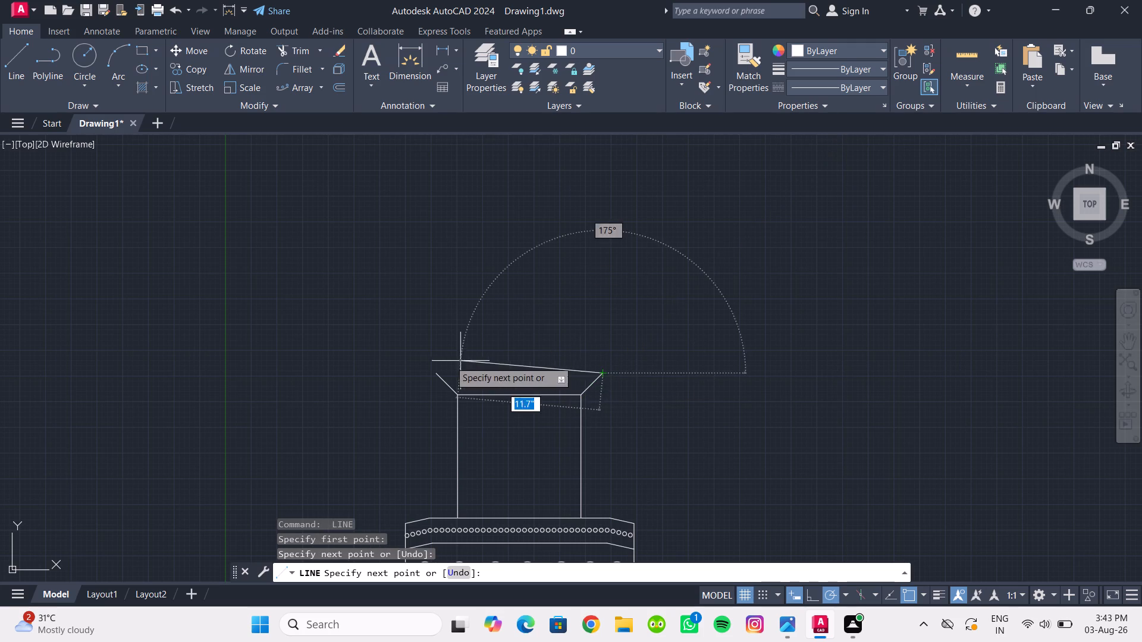
left_click(436, 374)
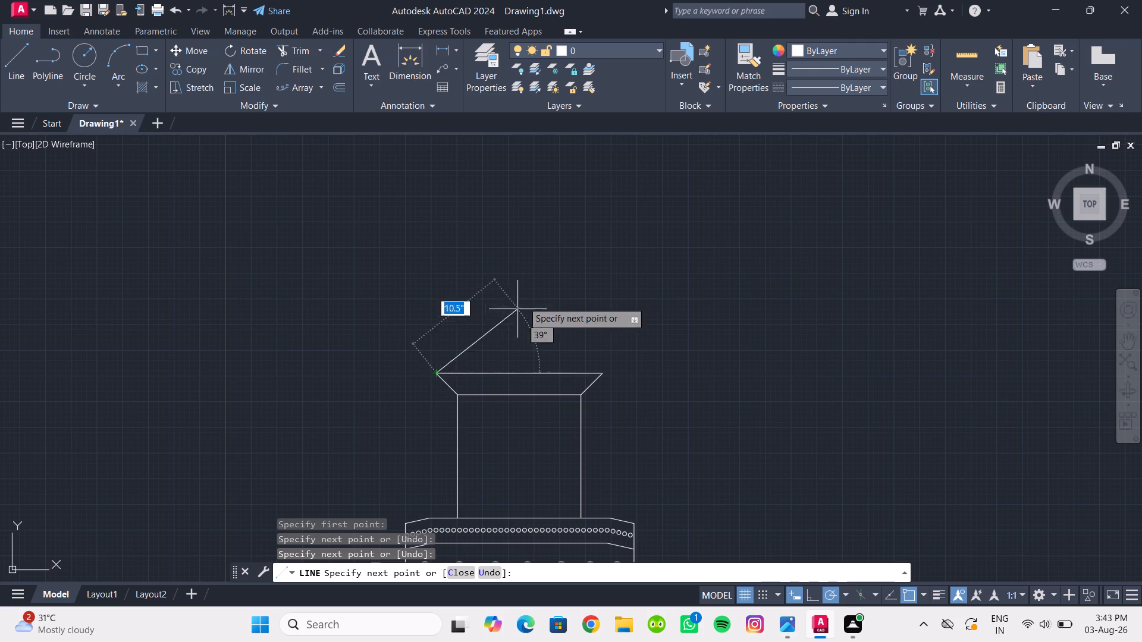
key("Escape")
Examine the proportions of the new flare against the minaret tiers below it.
scroll(551, 276, "down", 2)
middle_click_drag(551, 276, 539, 258)
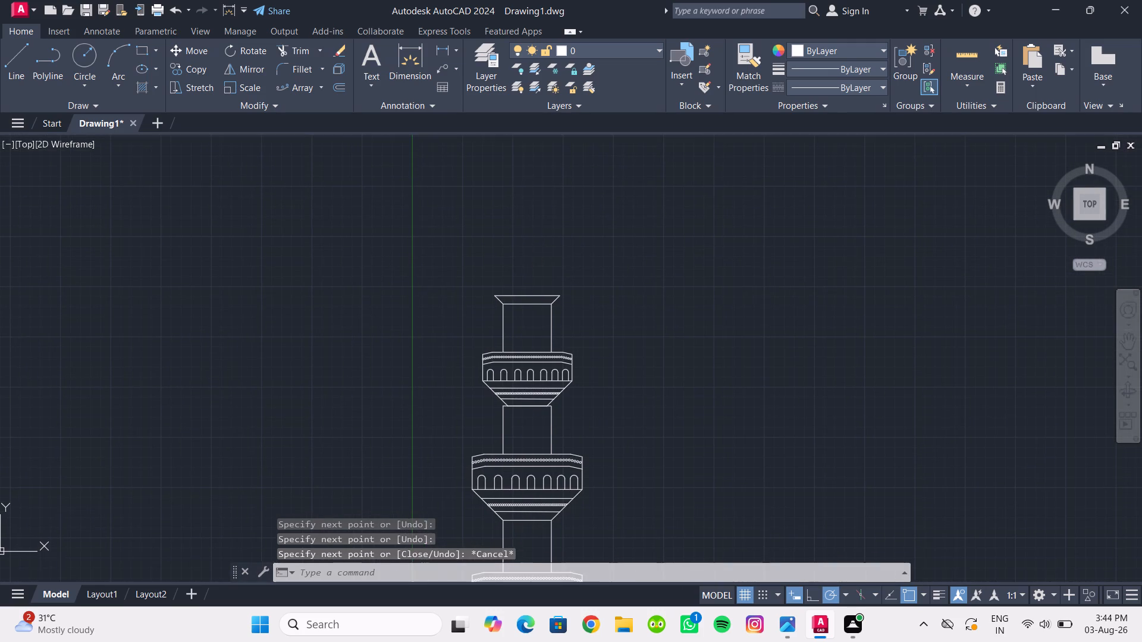
middle_click_drag(519, 257, 522, 271)
scroll(540, 284, "up", 1)
scroll(539, 285, "down", 1)
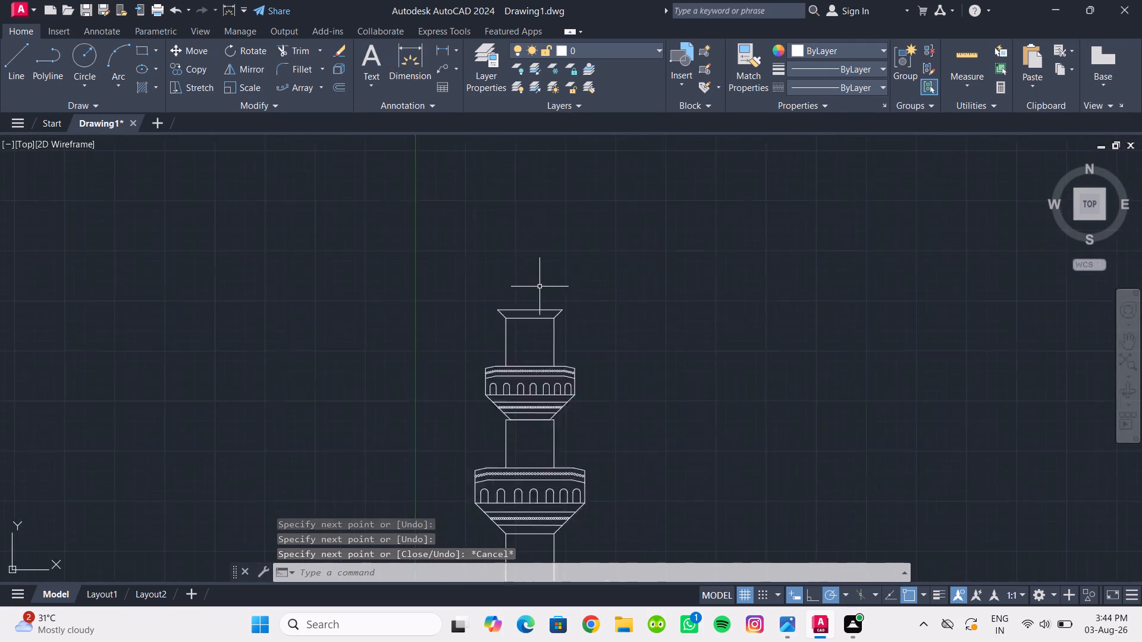
scroll(539, 288, "down", 2)
scroll(535, 298, "up", 4)
middle_click_drag(545, 310, 535, 332)
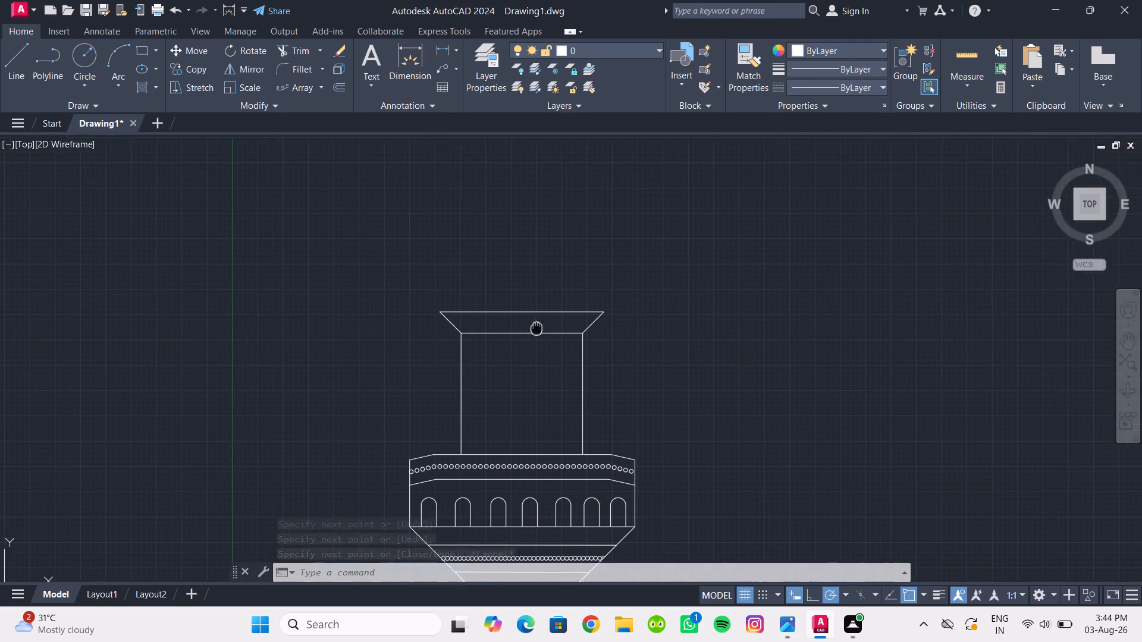
middle_click_drag(535, 332, 536, 337)
middle_click_drag(556, 323, 514, 293)
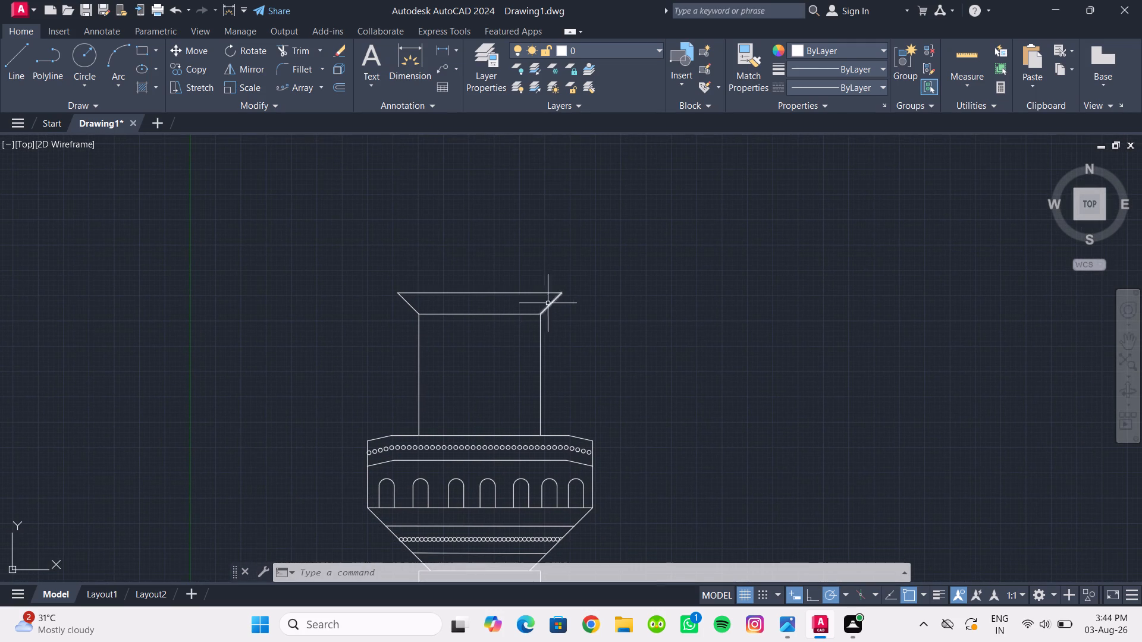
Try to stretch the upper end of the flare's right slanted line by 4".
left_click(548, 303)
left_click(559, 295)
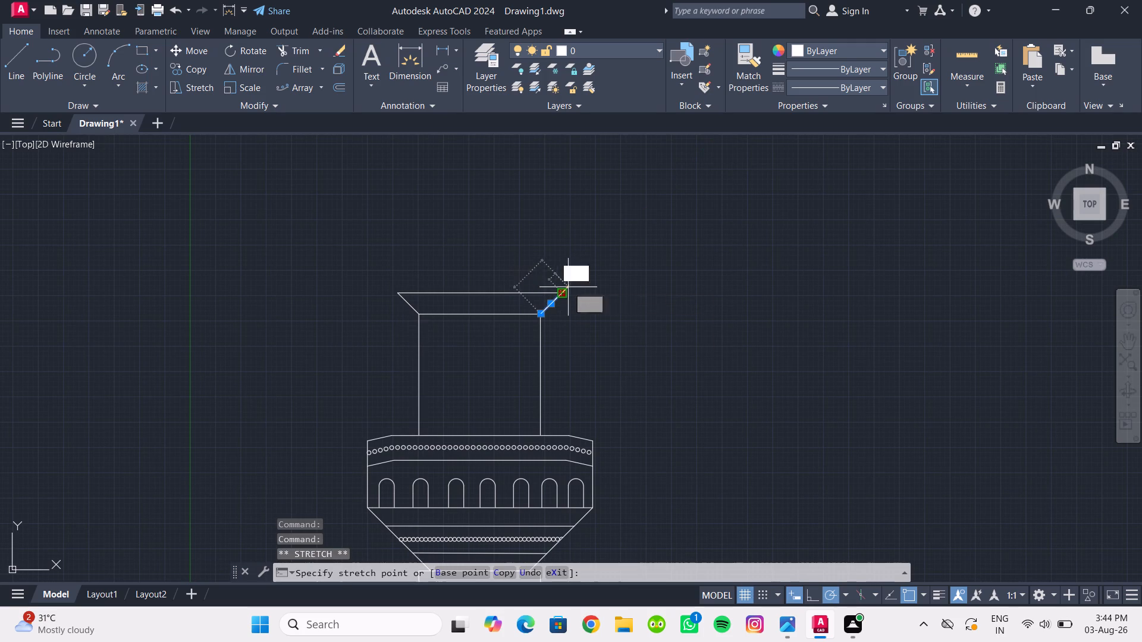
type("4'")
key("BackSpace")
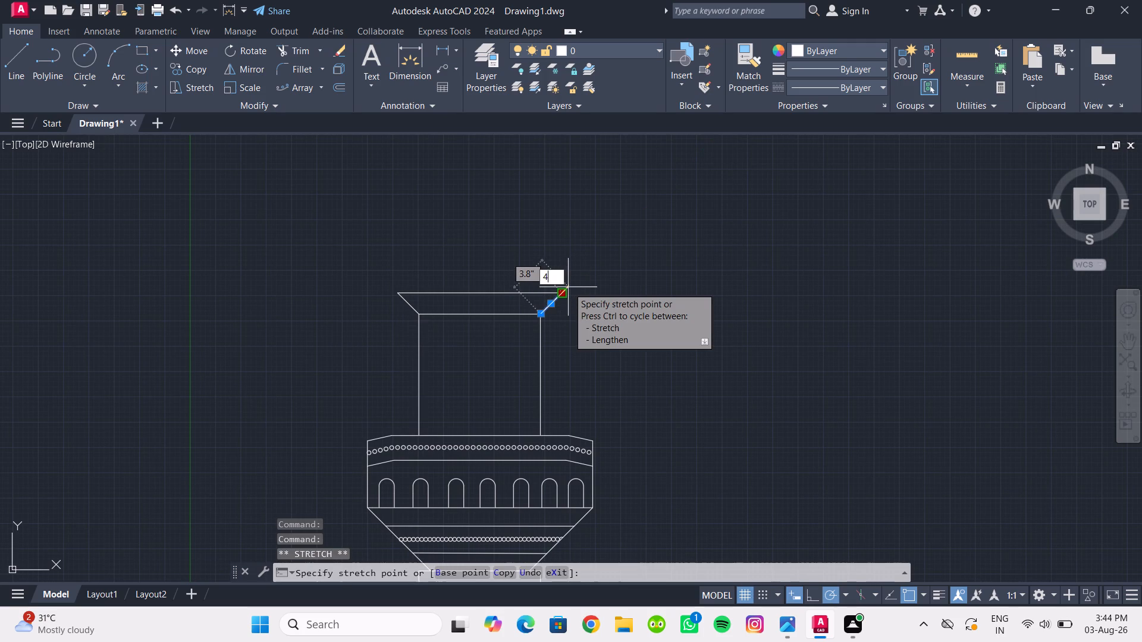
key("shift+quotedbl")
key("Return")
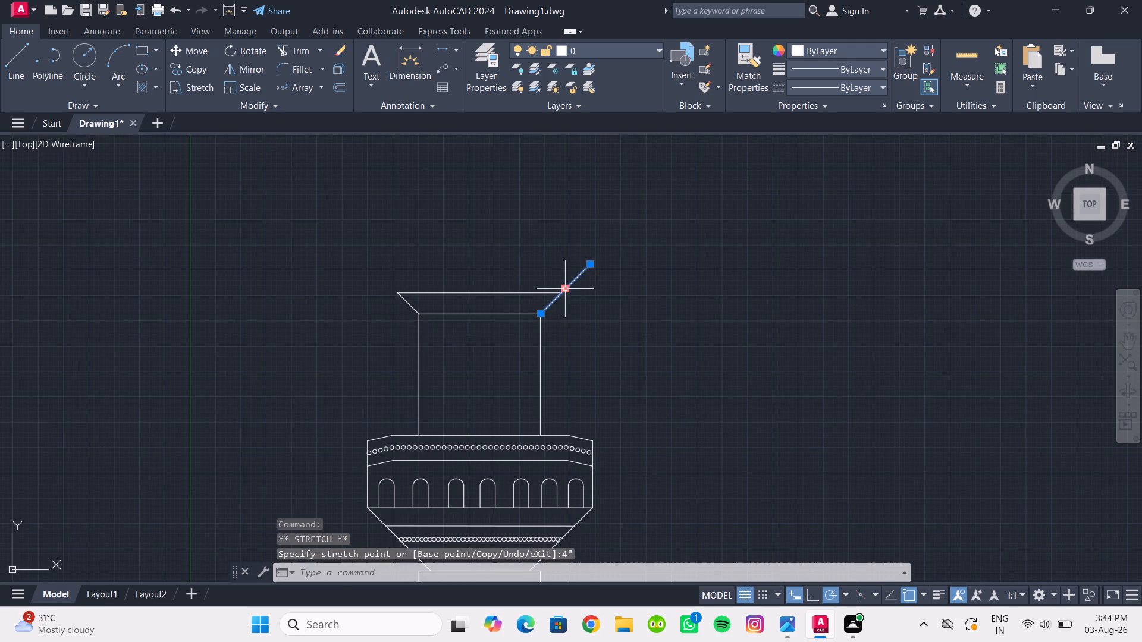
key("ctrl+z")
Lengthen the flare's right slanted line by 1" along its 45° direction from the upper end.
scroll(568, 314, "up", 1)
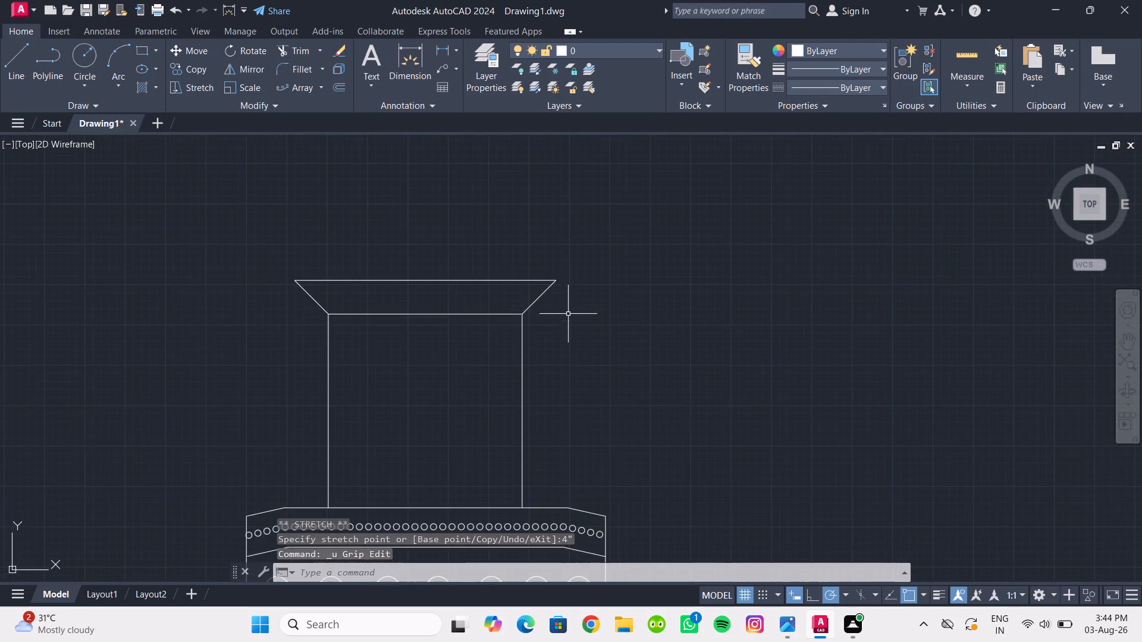
middle_click_drag(564, 315, 536, 357)
scroll(534, 357, "up", 1)
middle_click_drag(534, 357, 529, 372)
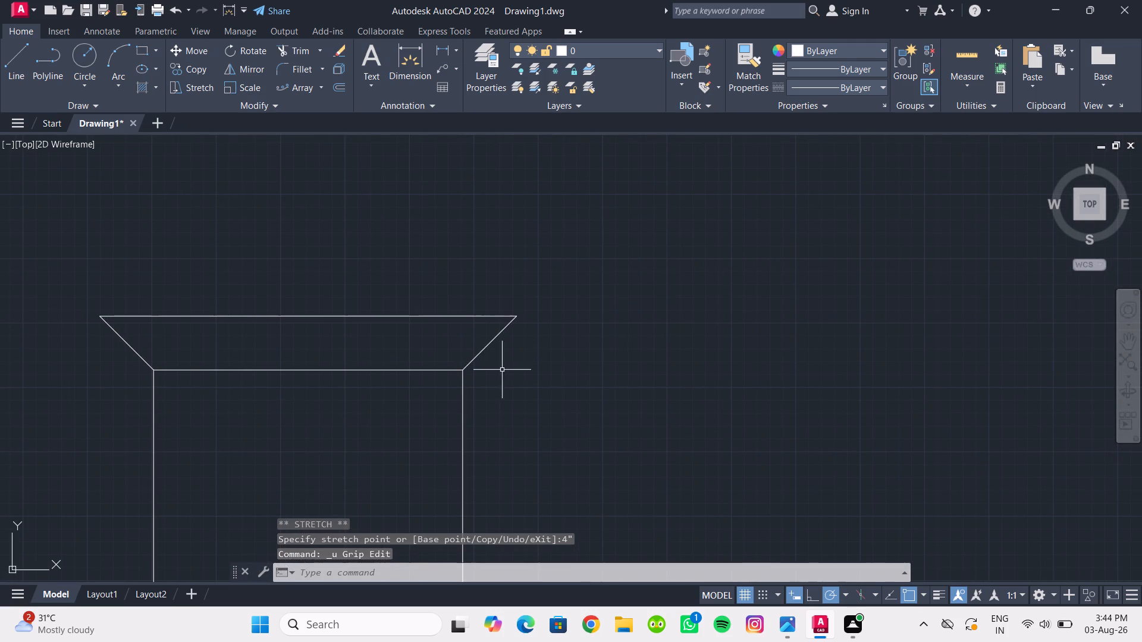
left_click(488, 350)
left_click(484, 338)
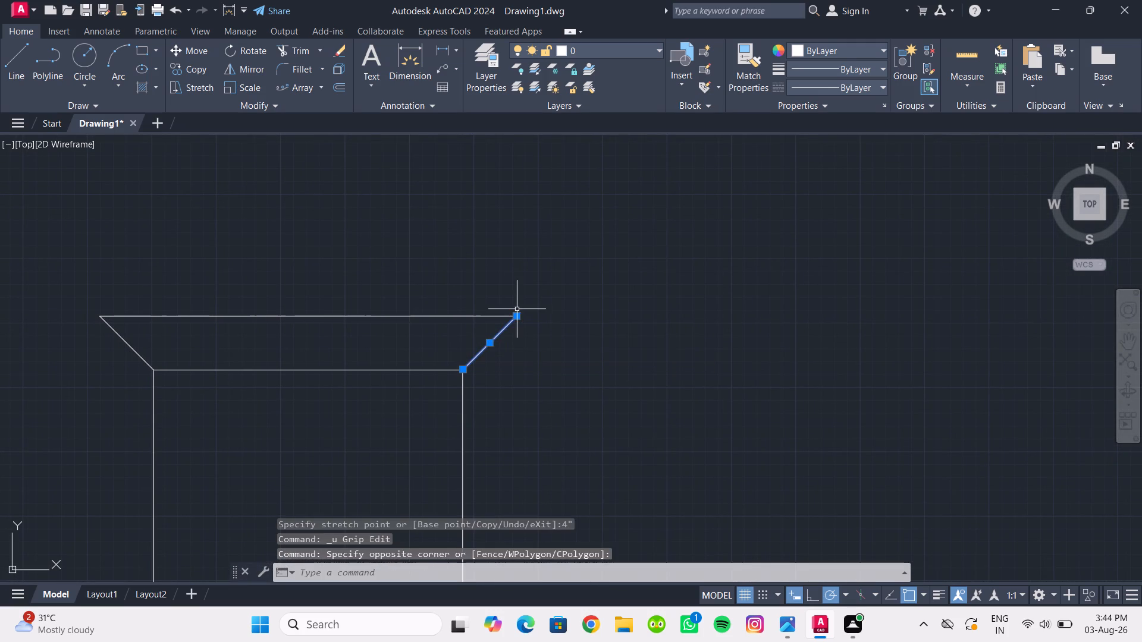
left_click(518, 313)
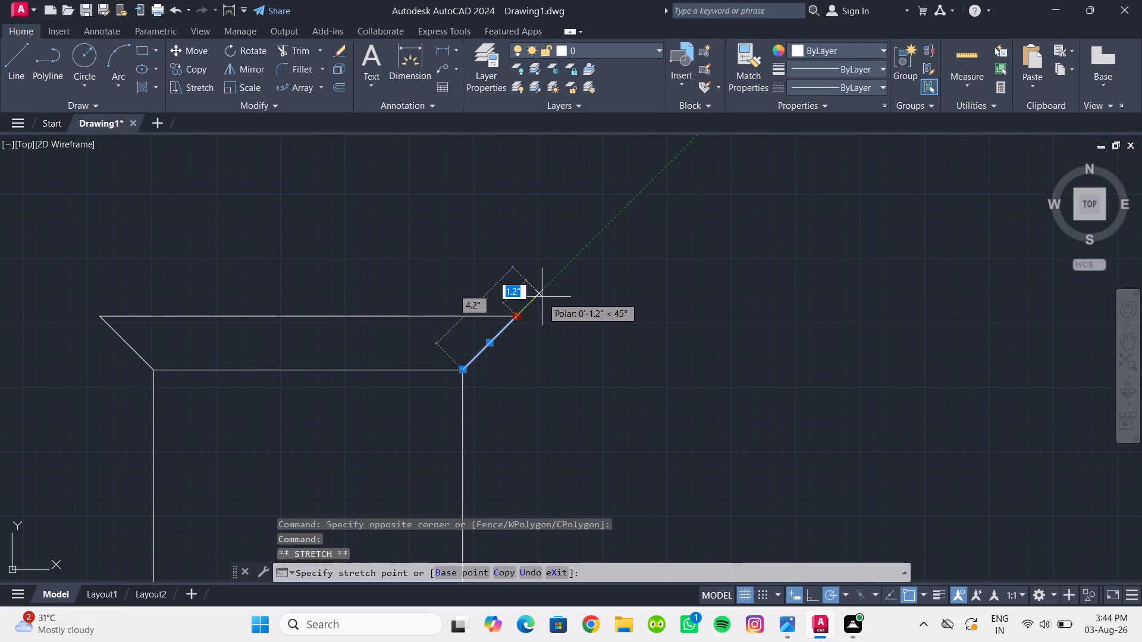
type("1\"")
key("Return")
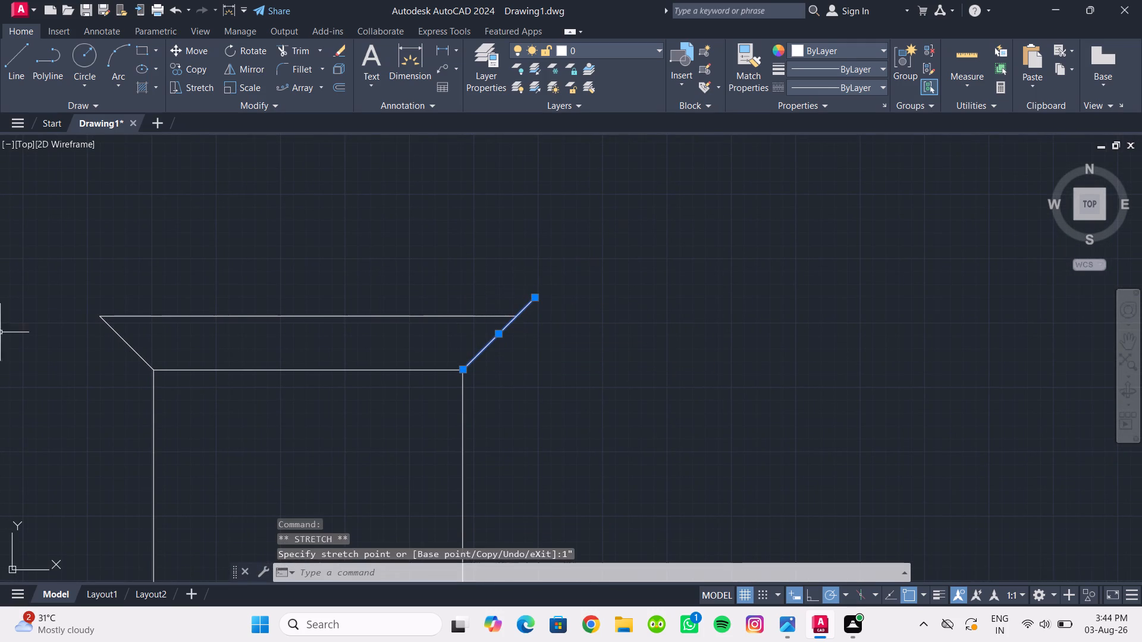
key("Escape")
Lengthen the flare's left slanted line by 1" along its 135° direction from the upper end.
left_click(124, 336)
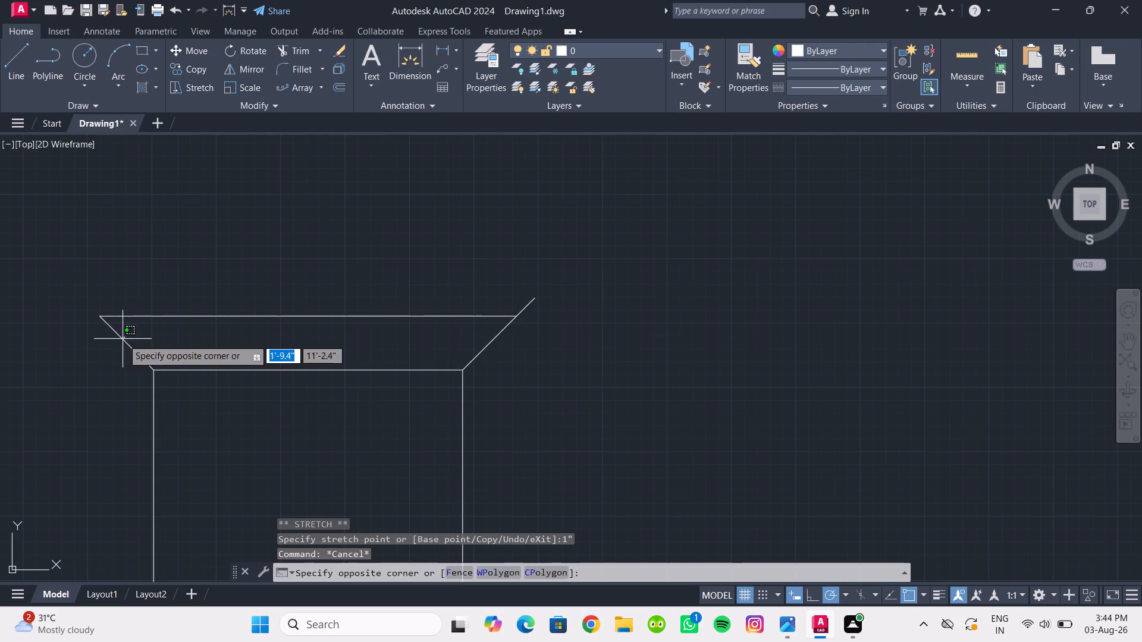
left_click(112, 345)
middle_click_drag(134, 343, 220, 367)
left_click(184, 344)
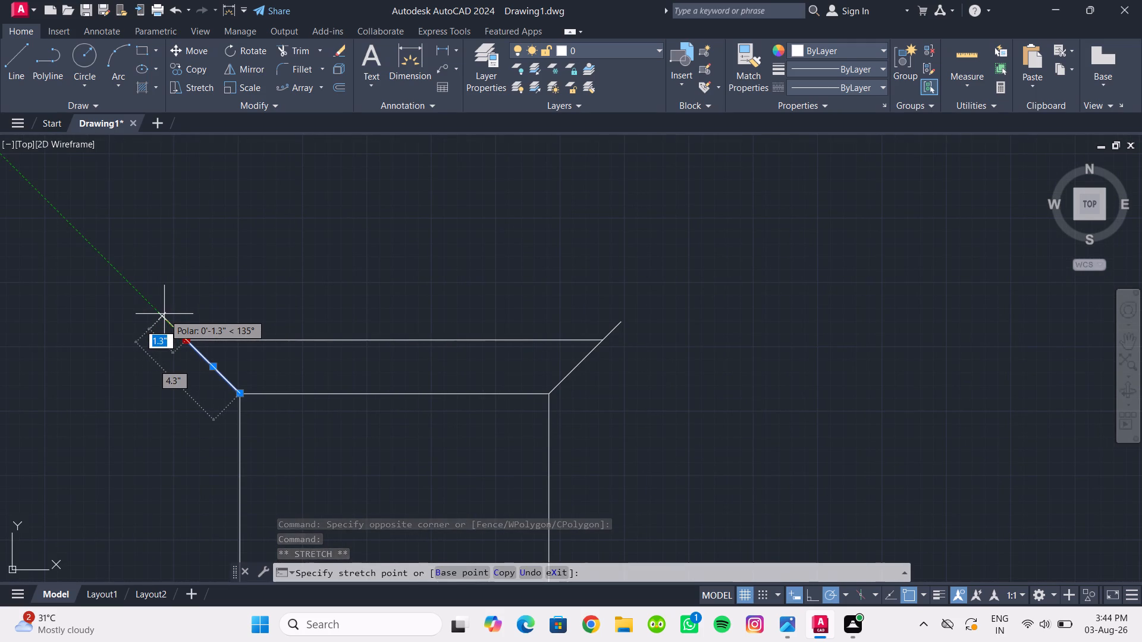
type("1\"")
key("Return")
key("Escape")
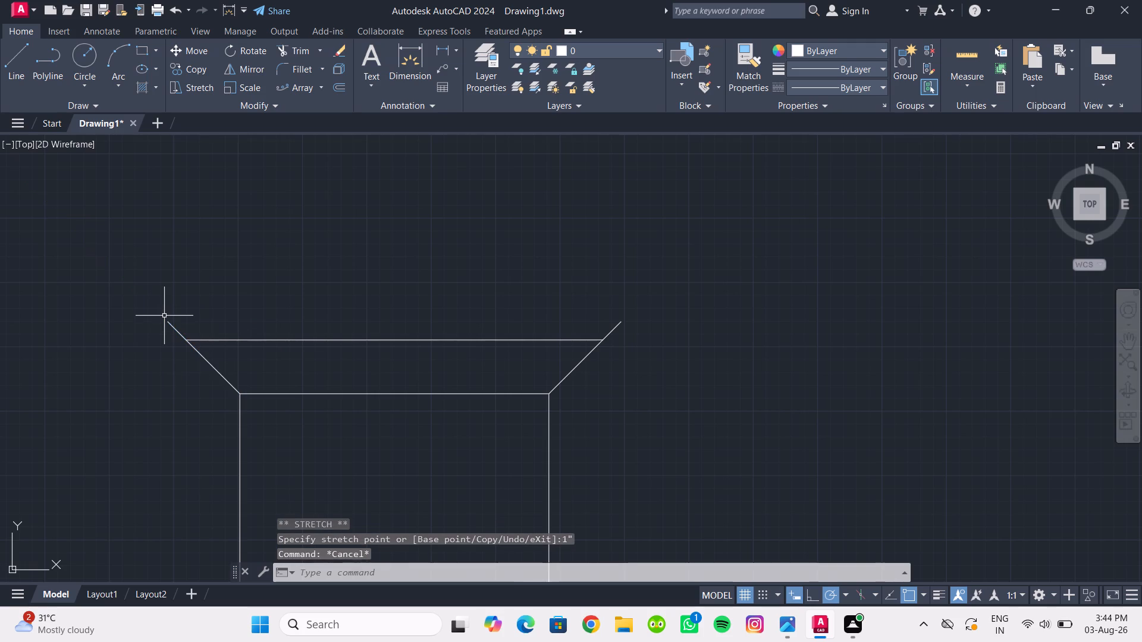
Replace the flare's horizontal top line with one joining the upper ends of the two lengthened slanted lines.
left_click_drag(404, 359, 387, 317)
left_click(380, 305)
key("Delete")
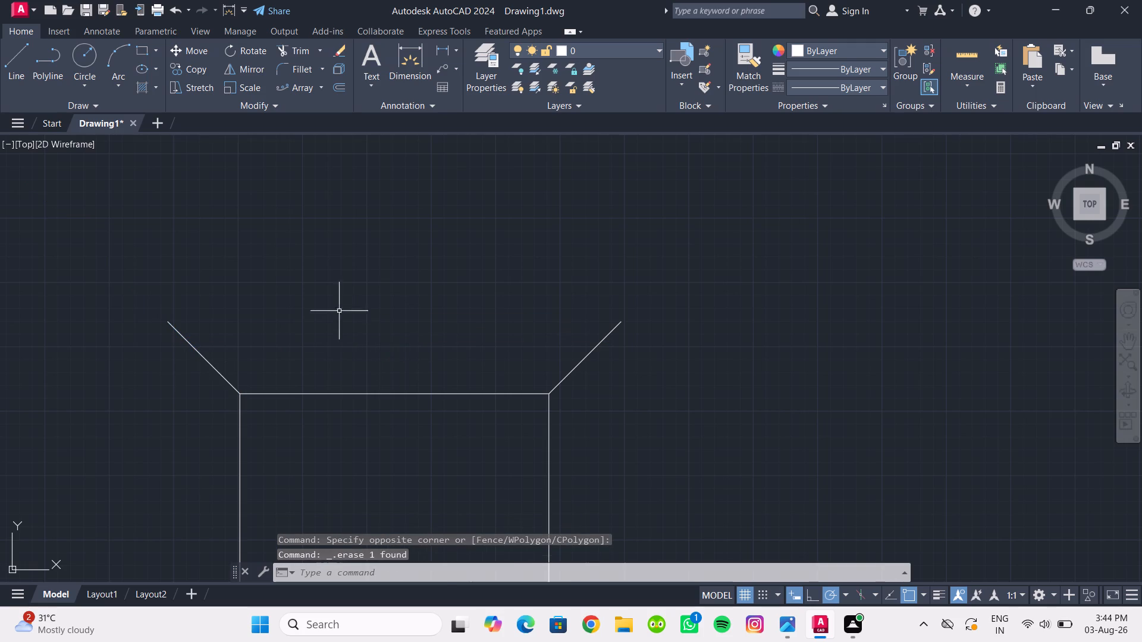
left_click(11, 71)
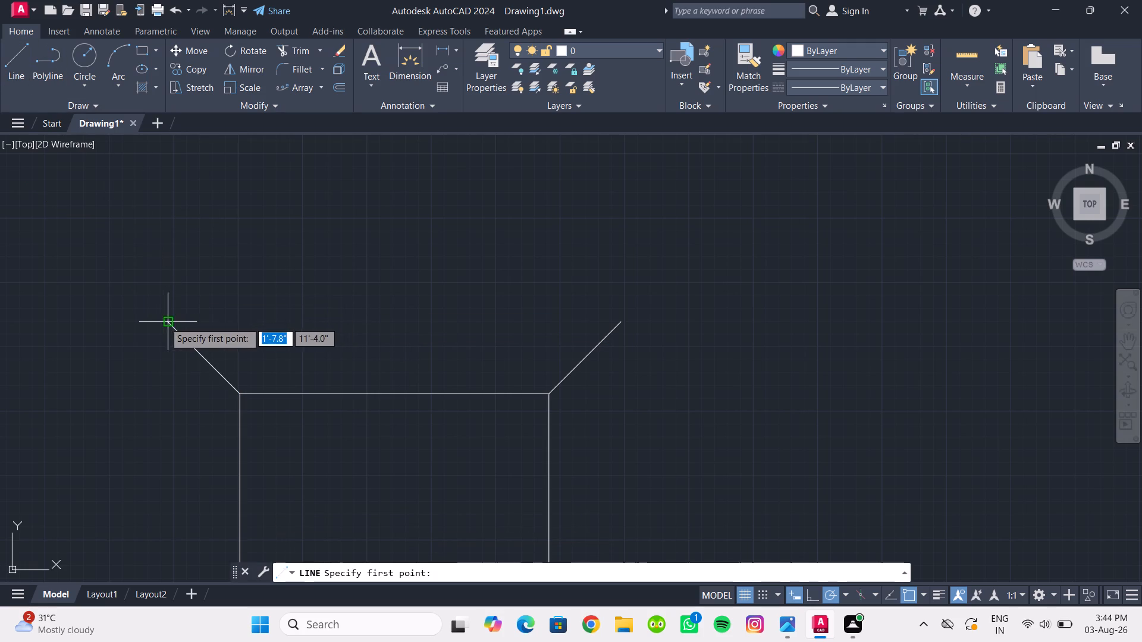
left_click_drag(164, 322, 183, 321)
left_click(623, 319)
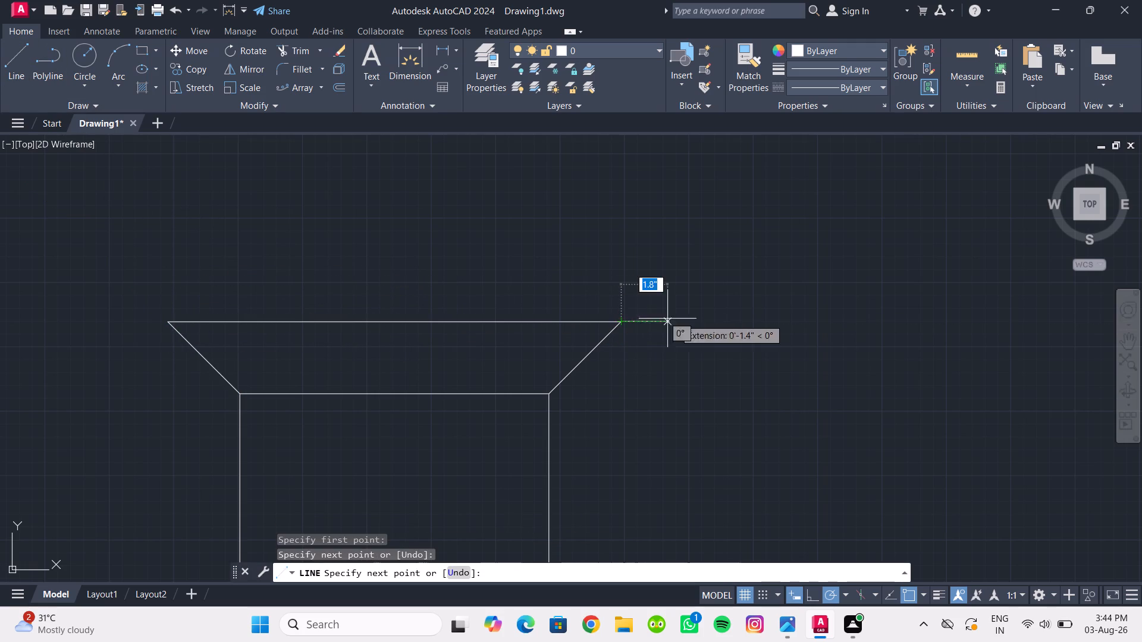
key("Escape")
Examine the widened flare above the topmost shaft and tier.
scroll(642, 324, "down", 2)
middle_click_drag(608, 325, 563, 313)
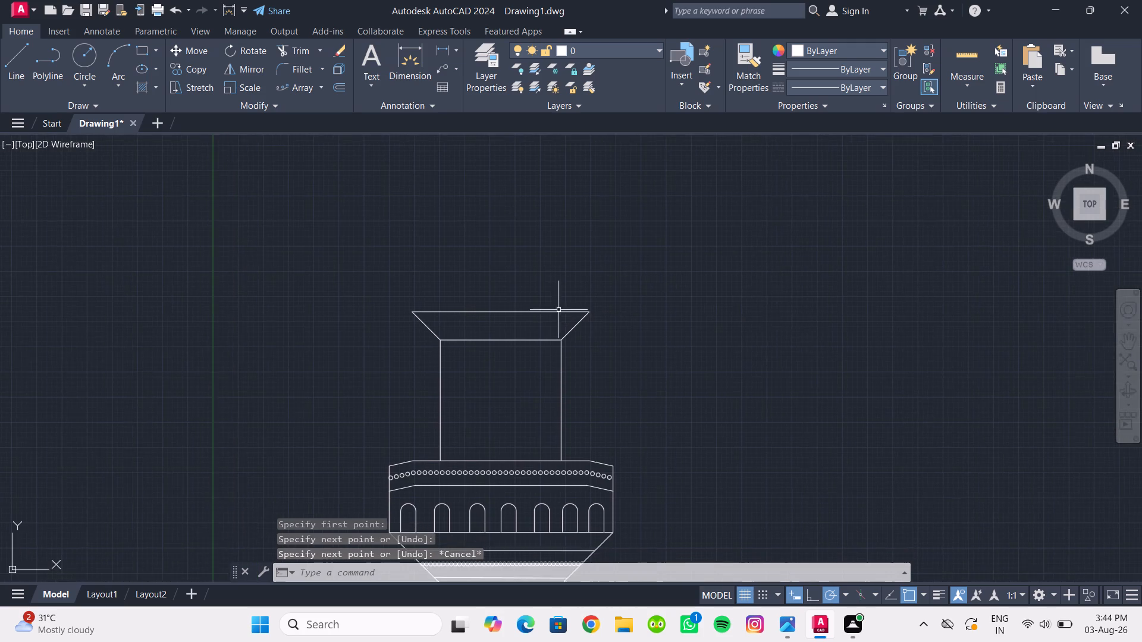
scroll(553, 314, "down", 1)
middle_click_drag(553, 314, 547, 327)
scroll(535, 342, "up", 1)
middle_click_drag(535, 341, 532, 364)
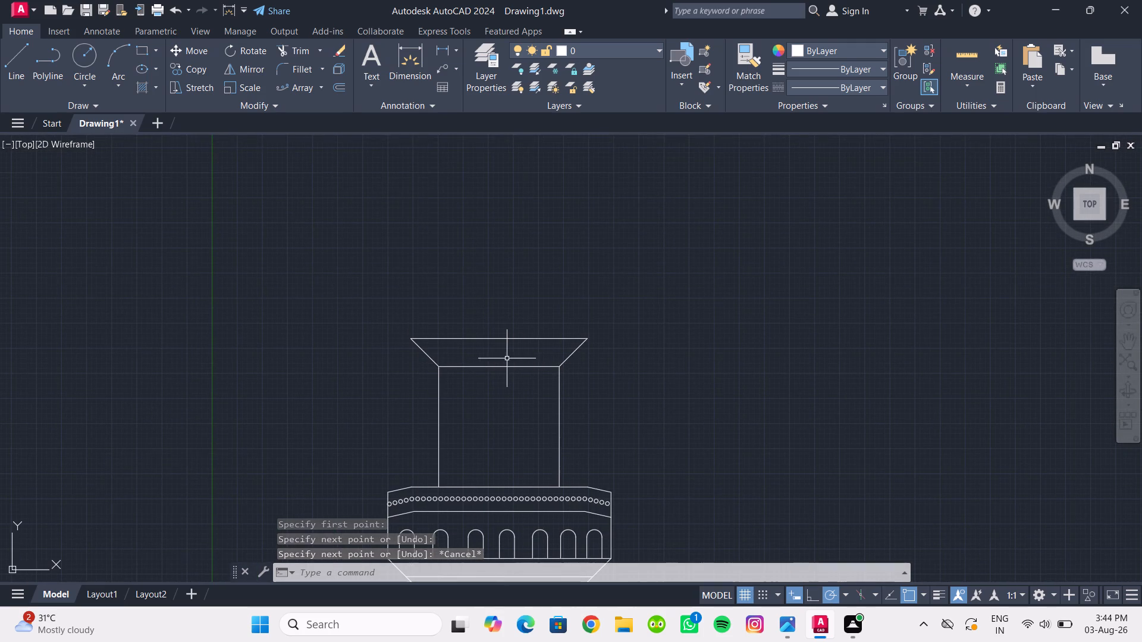
middle_click_drag(499, 371, 498, 365)
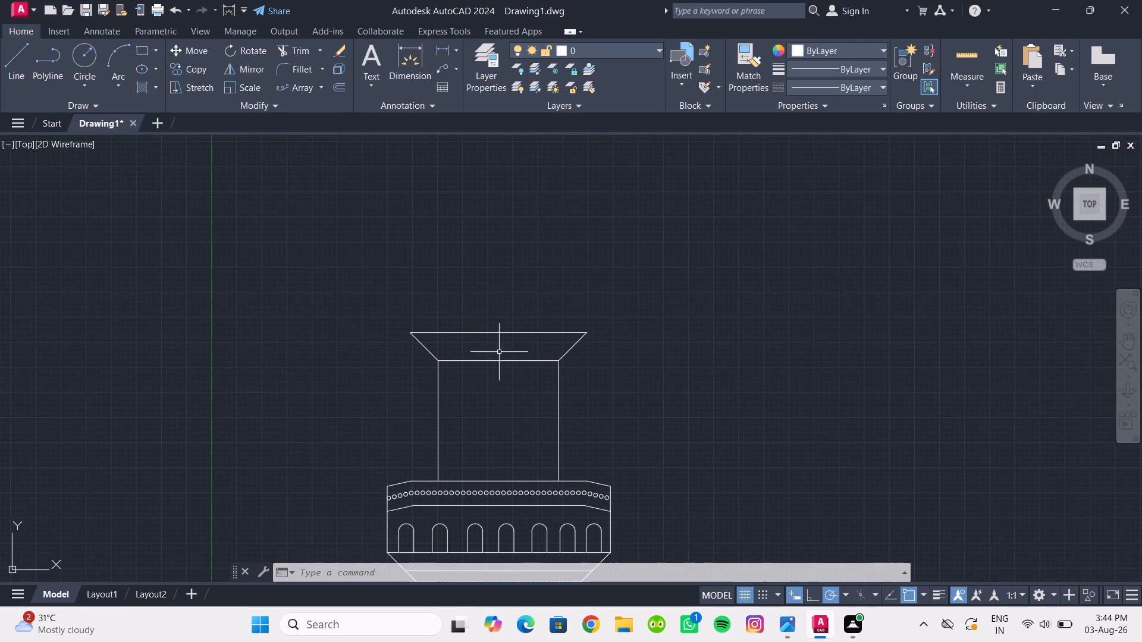
Draw a horizontal guide line inside the flare, midway between its top and bottom edges, stopping short of the slanted sides.
scroll(507, 342, "up", 1)
middle_click_drag(501, 341, 457, 333)
left_click(21, 59)
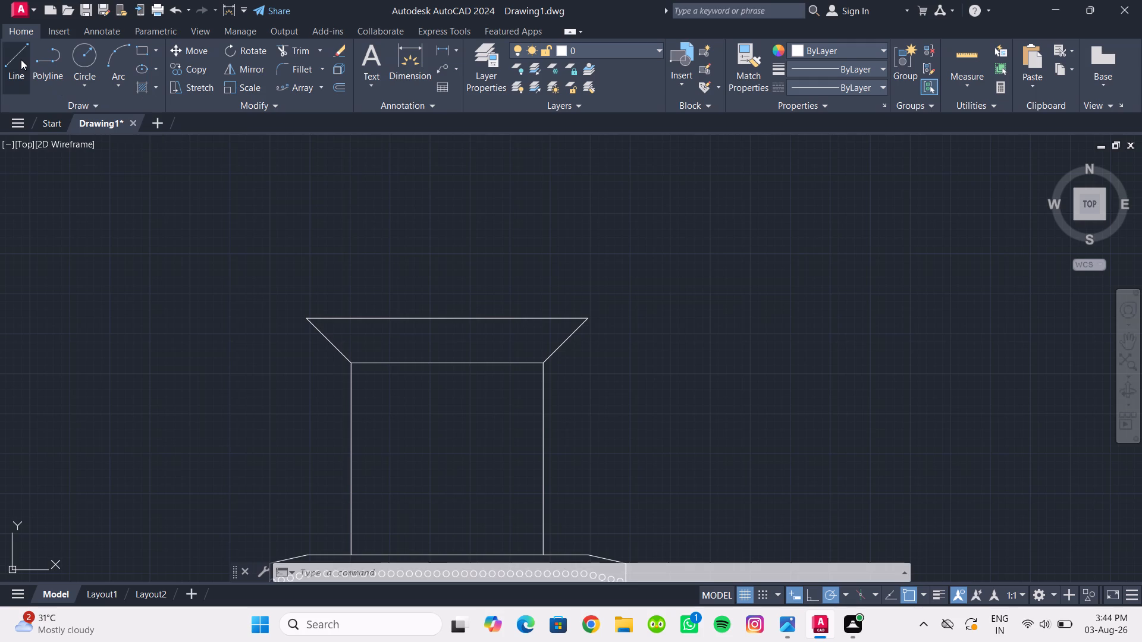
scroll(358, 351, "up", 1)
middle_click_drag(338, 373, 324, 399)
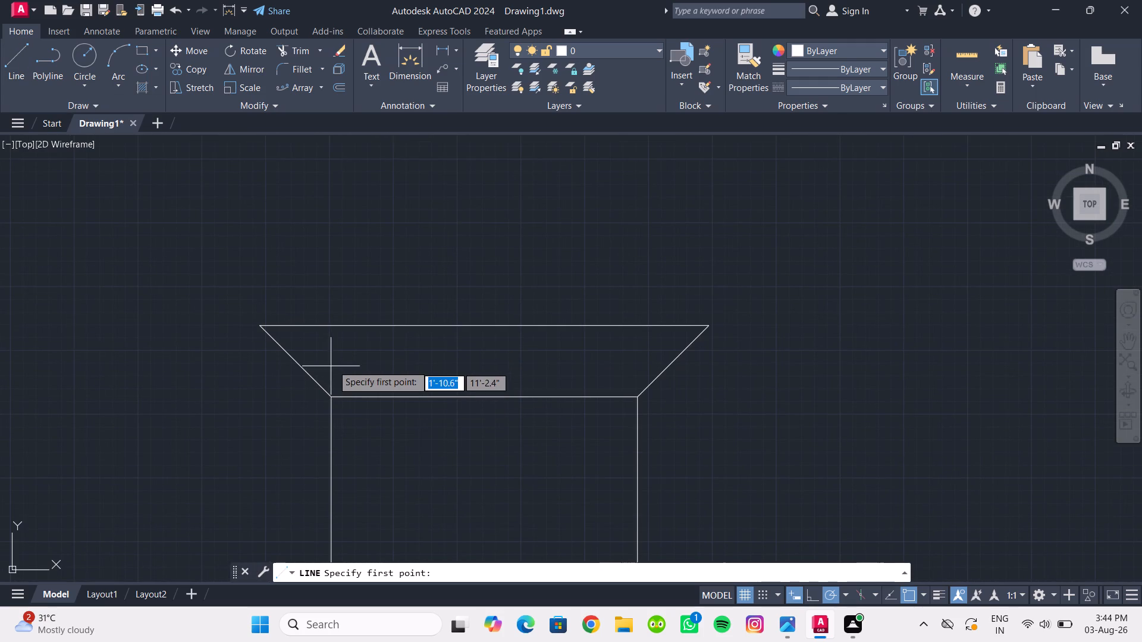
left_click(336, 362)
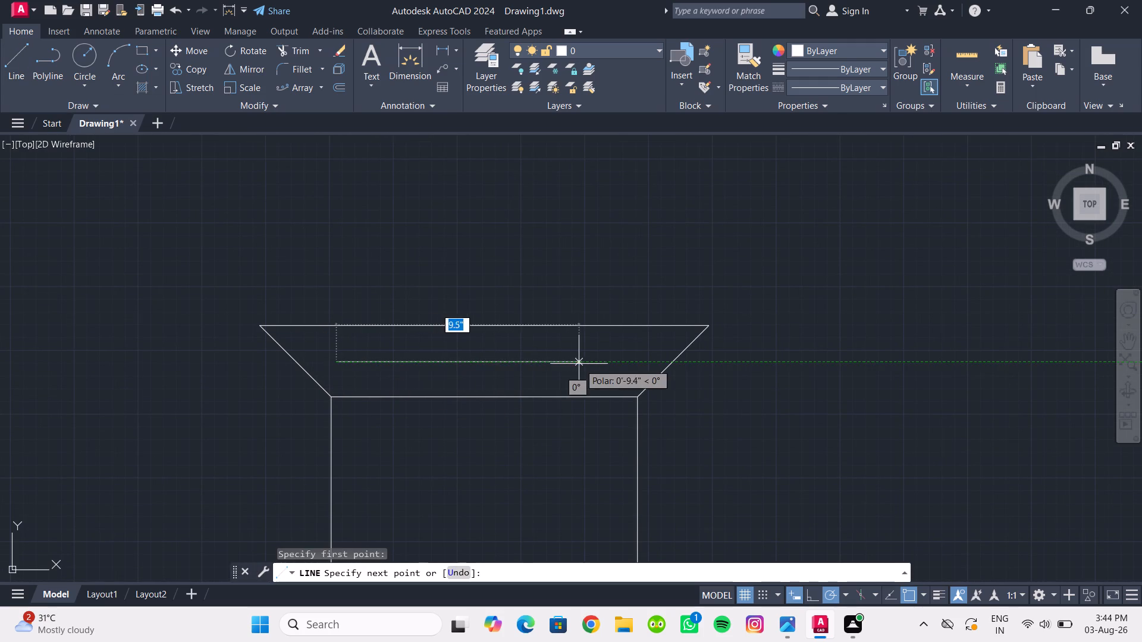
left_click(628, 364)
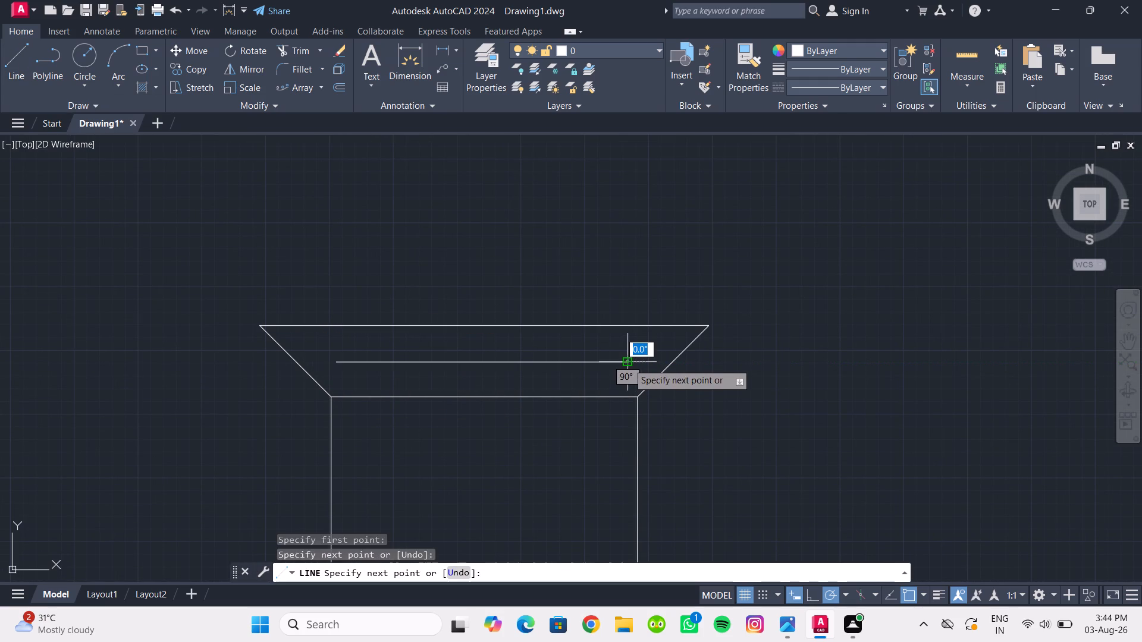
key("Escape")
middle_click_drag(616, 381, 607, 382)
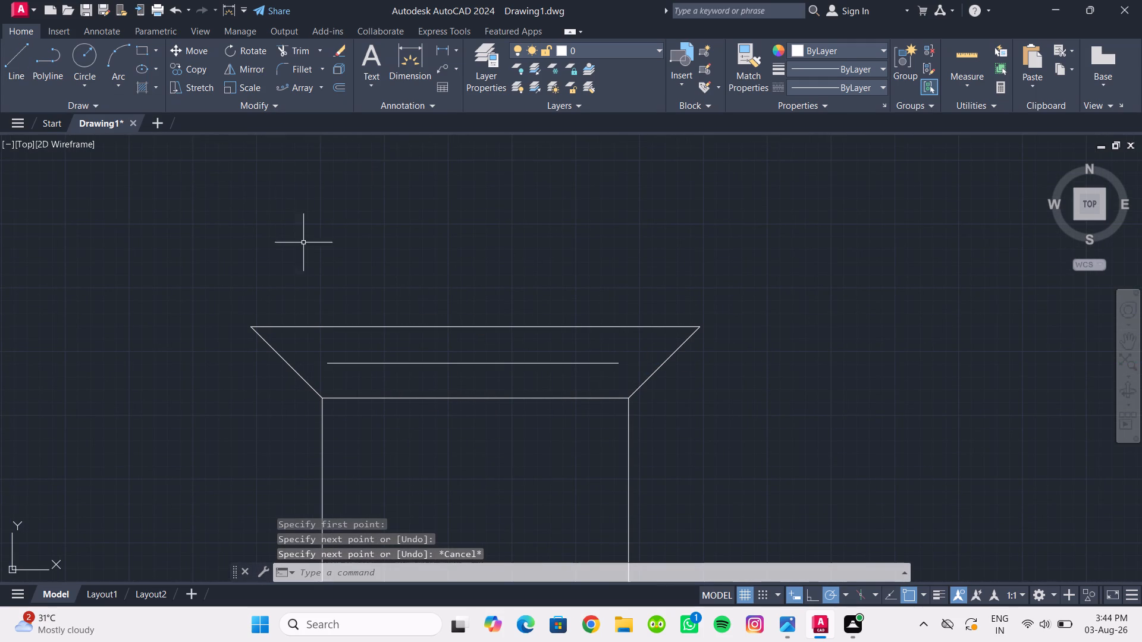
Copy one circle from the tier's bead row by its centre onto the left end of the flare's guide line.
scroll(304, 243, "down", 2)
middle_click_drag(304, 246, 301, 219)
scroll(279, 424, "up", 3)
left_click(331, 375)
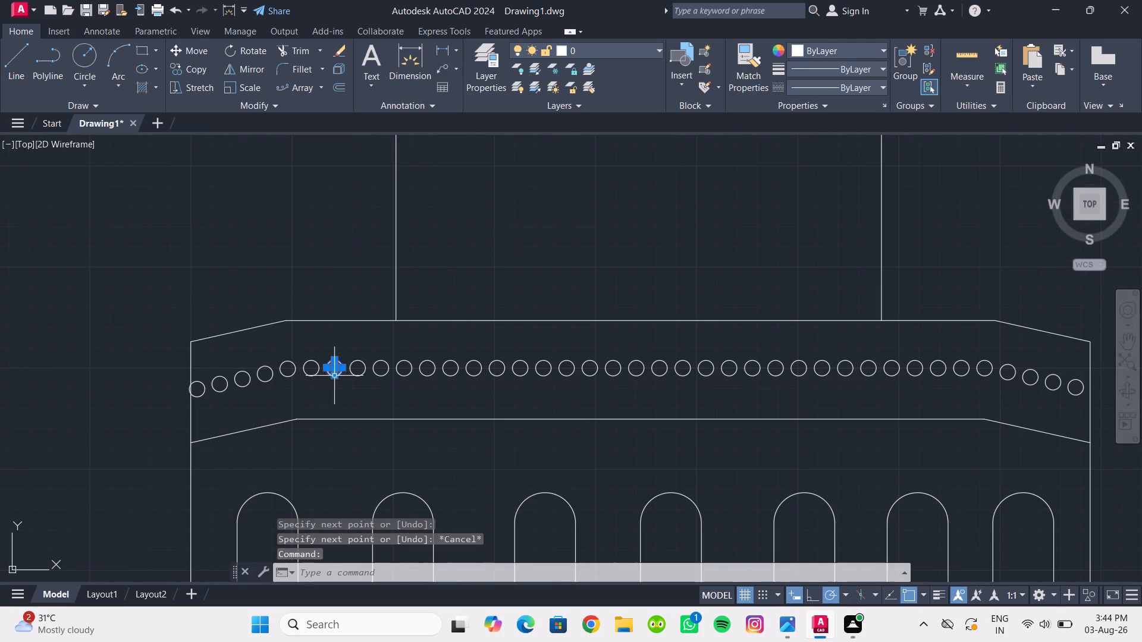
middle_click_drag(300, 284, 291, 335)
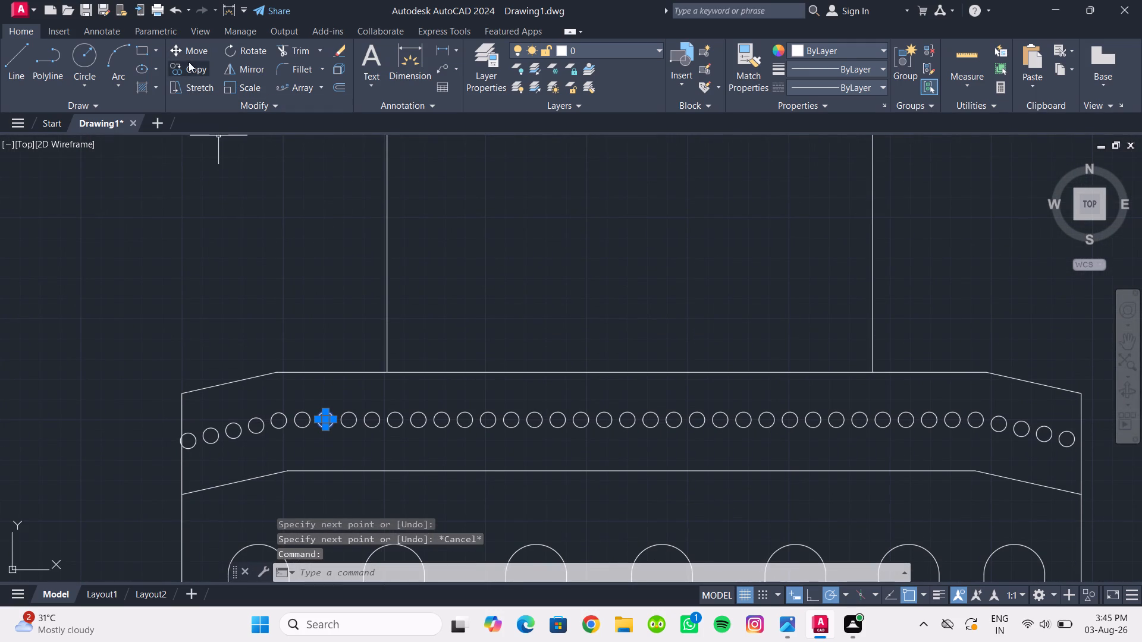
left_click(189, 63)
scroll(328, 394, "up", 3)
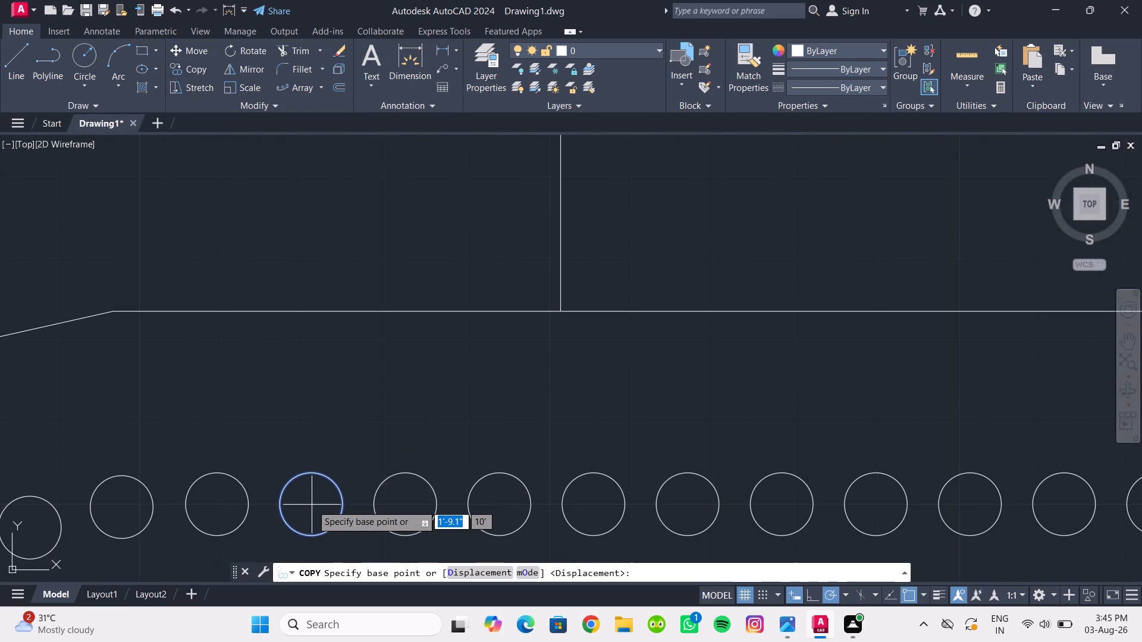
left_click_drag(312, 505, 314, 499)
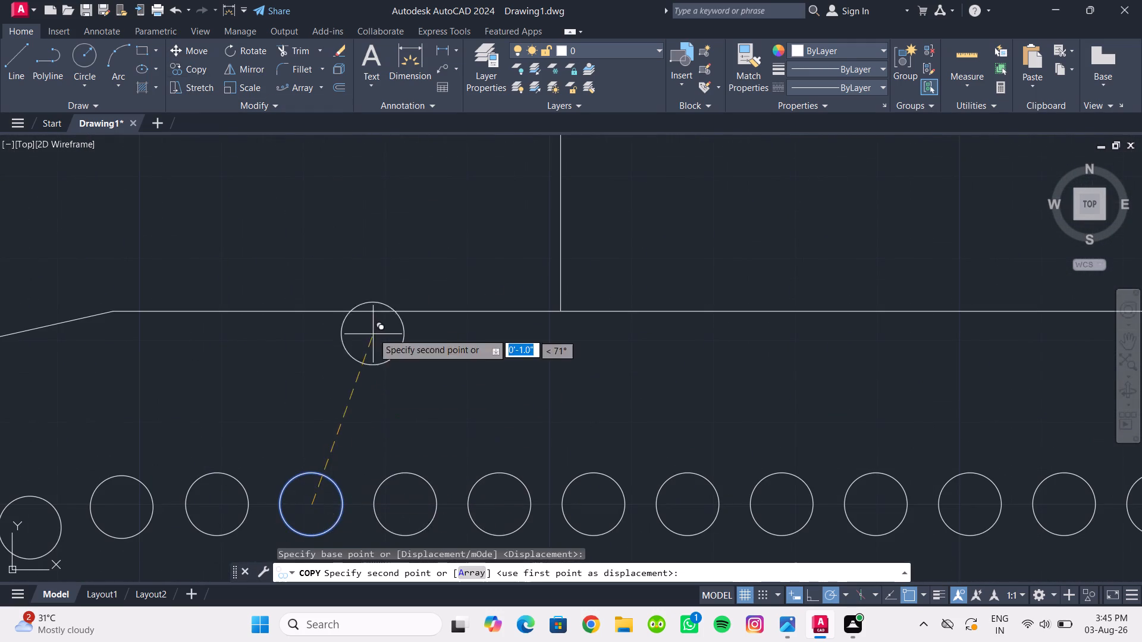
scroll(373, 329, "down", 2)
middle_click_drag(373, 329, 340, 483)
middle_click_drag(396, 222, 304, 474)
middle_click_drag(402, 222, 355, 444)
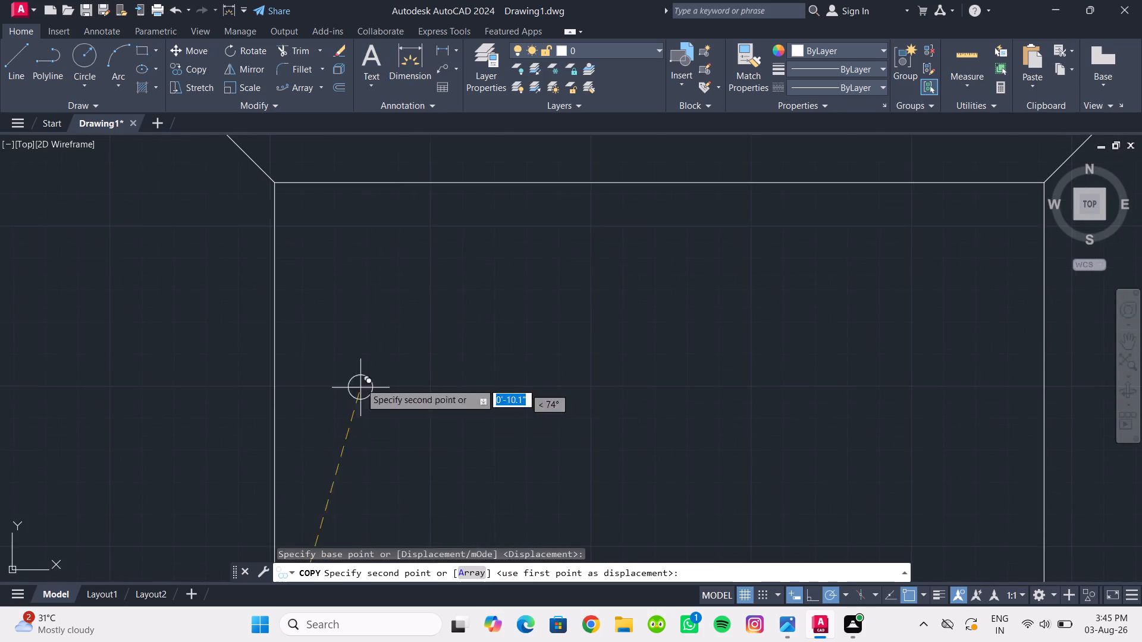
middle_click_drag(353, 221, 352, 474)
left_click(289, 349)
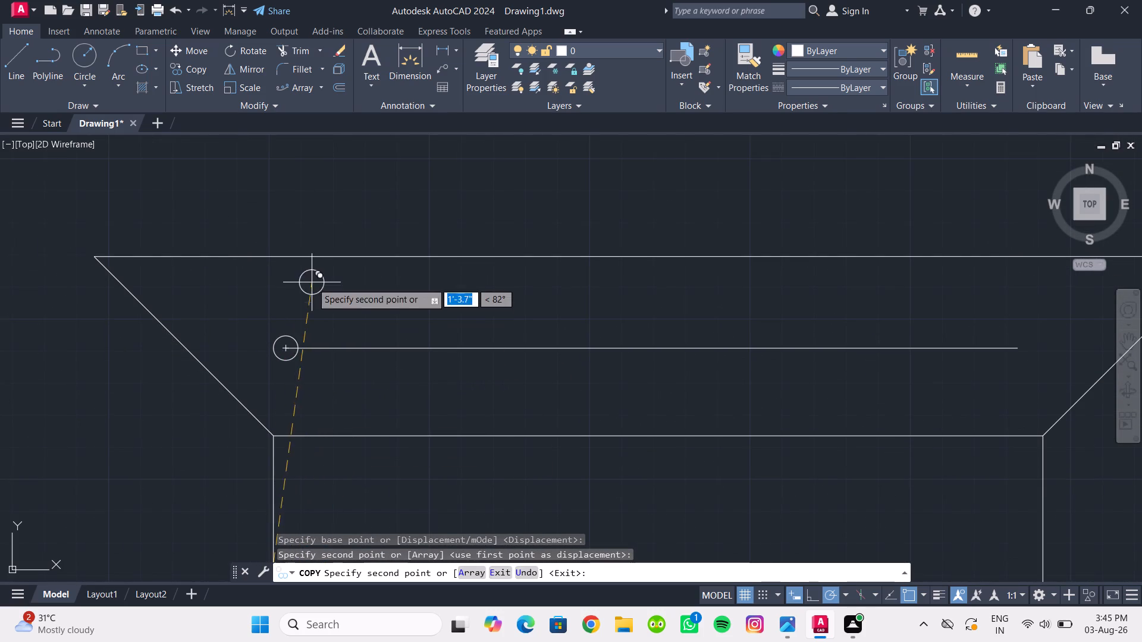
key("Escape")
Path-array the copied circle along the flare's horizontal guide line with the default spacing.
left_click(293, 337)
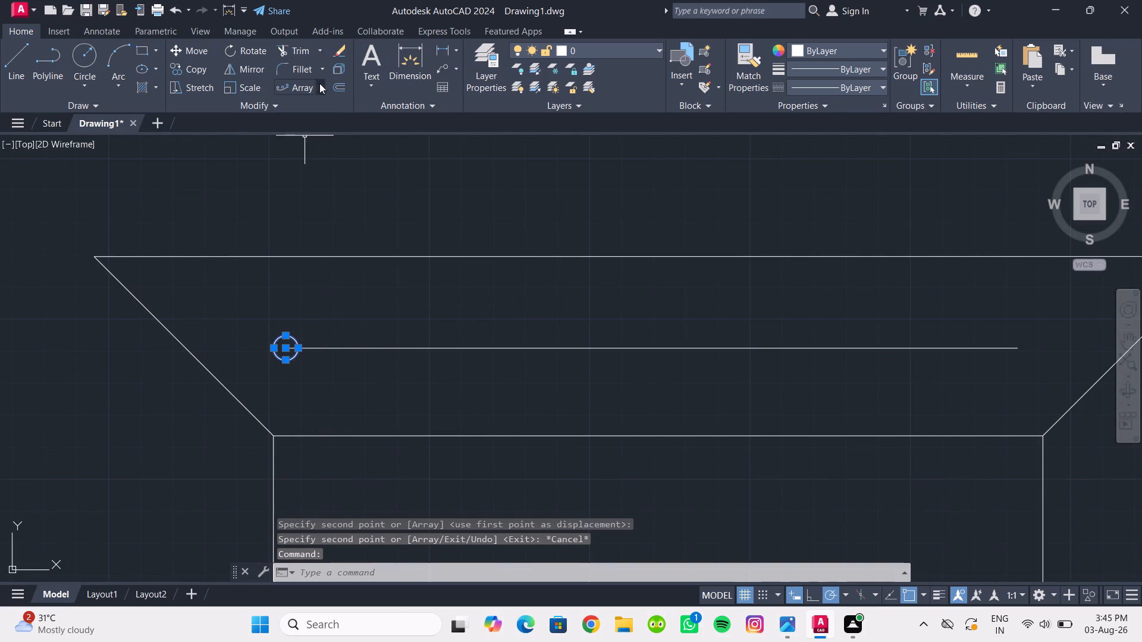
left_click(305, 86)
left_click(360, 347)
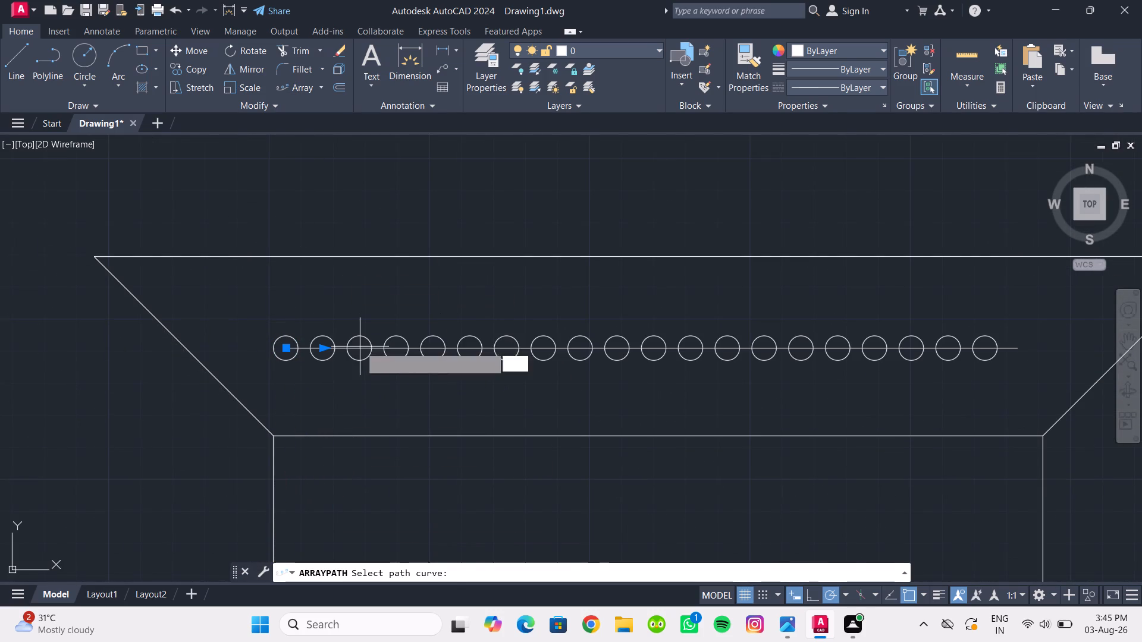
scroll(433, 282, "down", 1)
key("Escape")
key("Escape")
Delete the horizontal guide line running through the flare's row of circles.
scroll(346, 312, "up", 4)
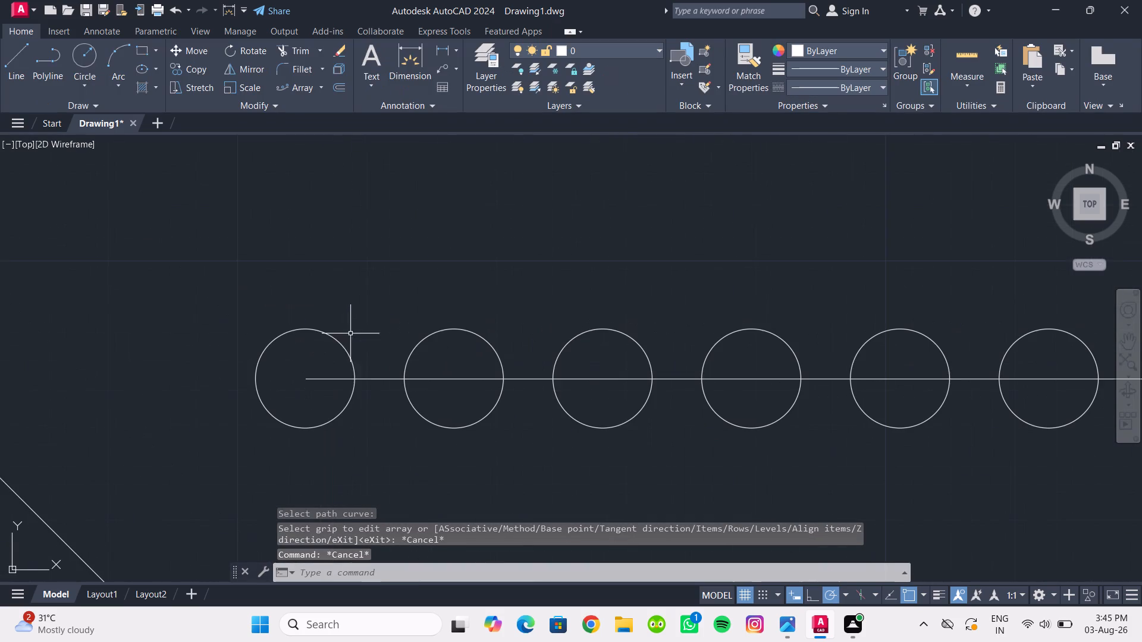
left_click(371, 378)
key("Delete")
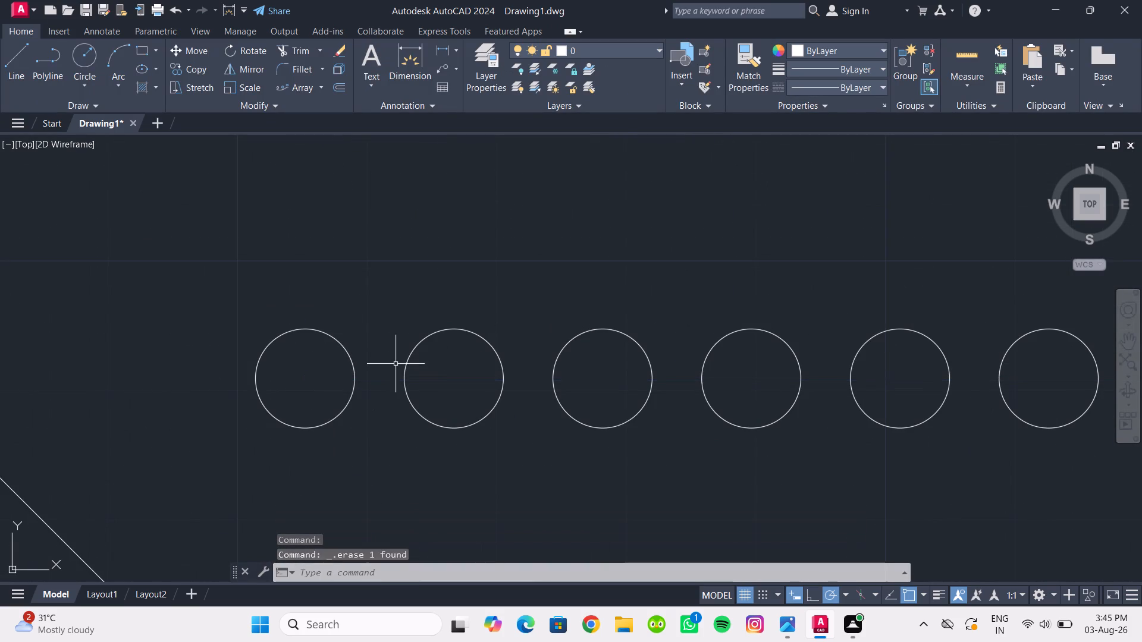
Examine how the row of circles sits inside the flare above the topmost shaft.
scroll(520, 320, "down", 4)
middle_click_drag(525, 321, 487, 313)
scroll(549, 312, "down", 1)
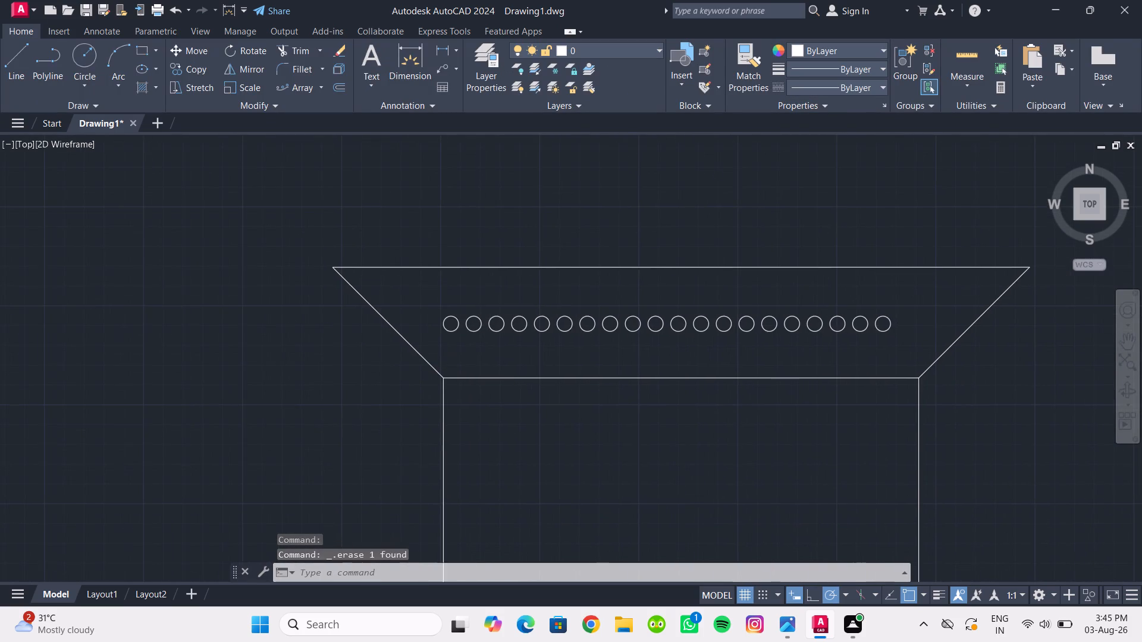
middle_click_drag(547, 312, 488, 281)
scroll(489, 282, "down", 2)
middle_click_drag(497, 283, 490, 278)
scroll(486, 278, "up", 2)
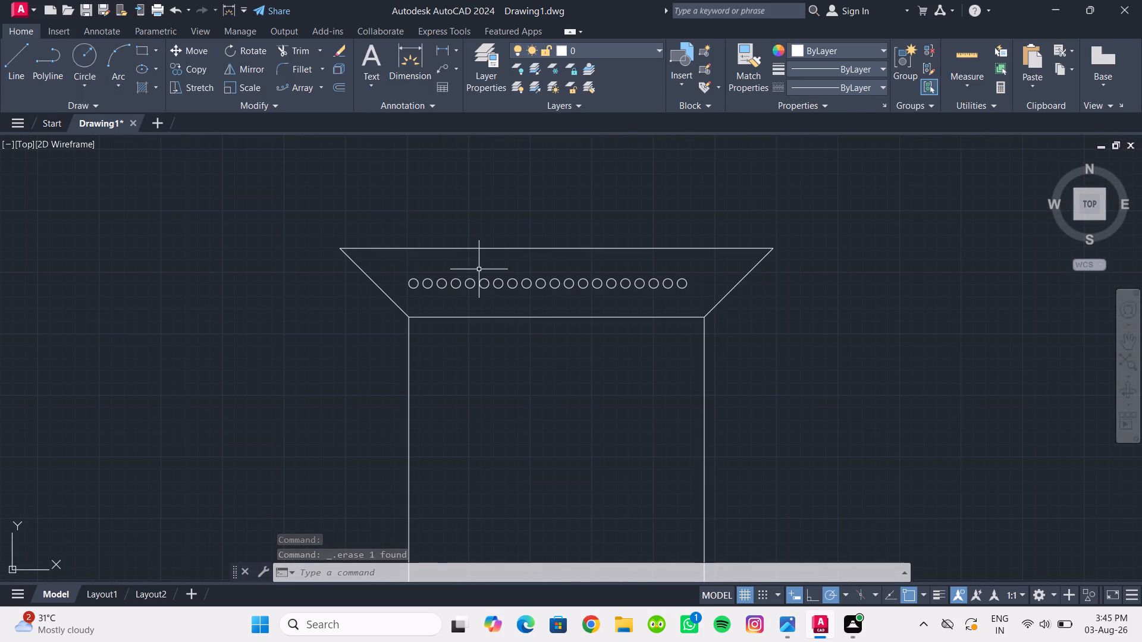
scroll(415, 283, "up", 1)
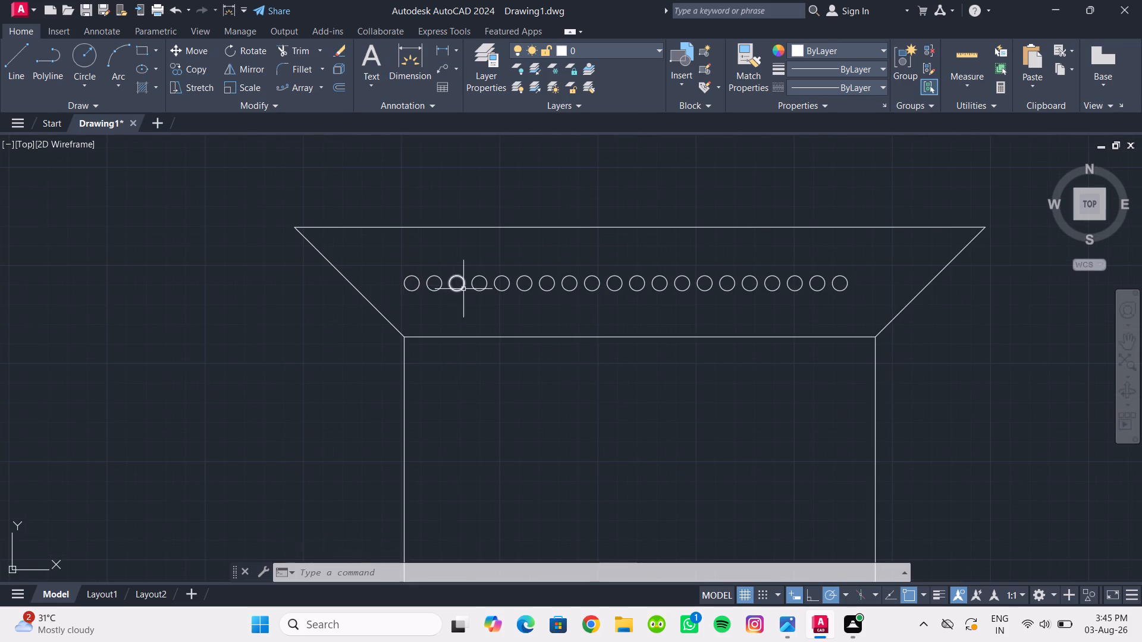
scroll(463, 288, "down", 4)
middle_click_drag(487, 314, 487, 372)
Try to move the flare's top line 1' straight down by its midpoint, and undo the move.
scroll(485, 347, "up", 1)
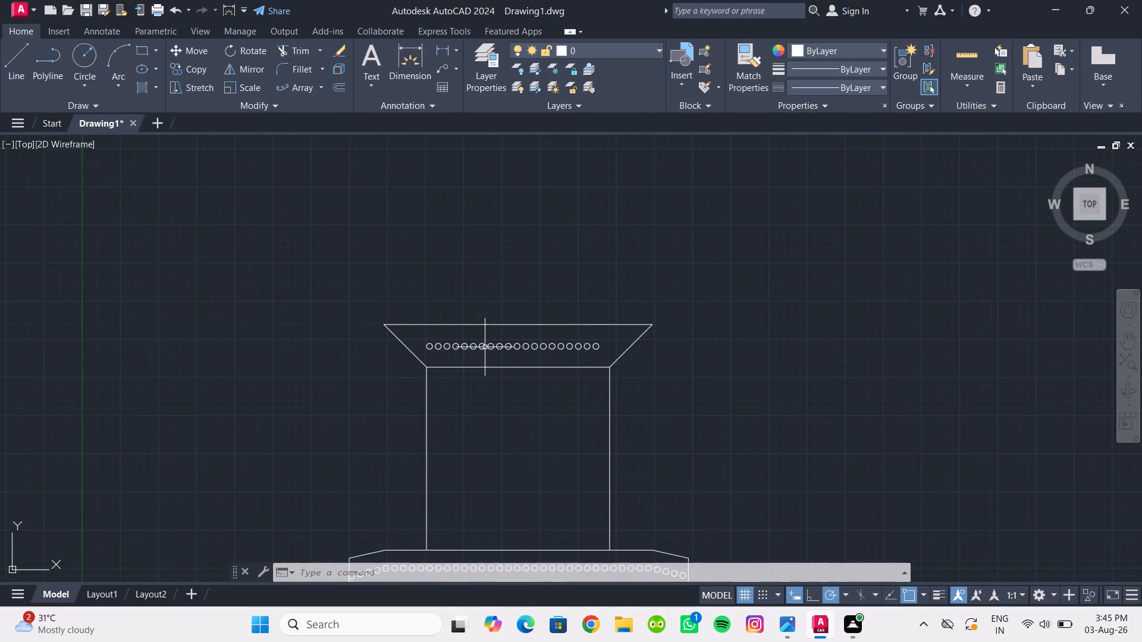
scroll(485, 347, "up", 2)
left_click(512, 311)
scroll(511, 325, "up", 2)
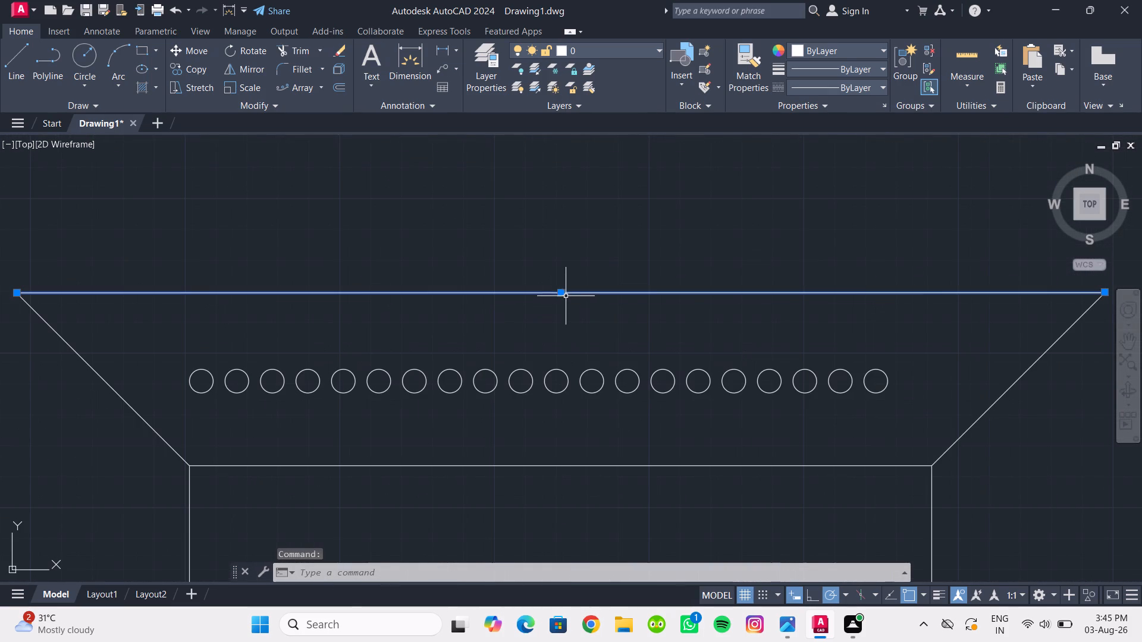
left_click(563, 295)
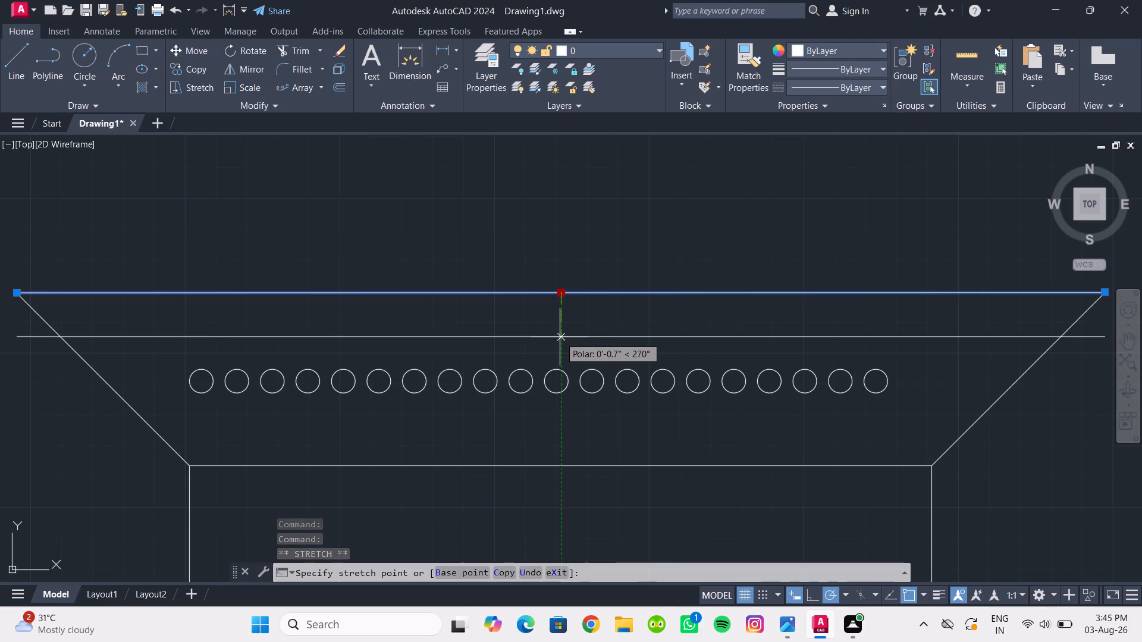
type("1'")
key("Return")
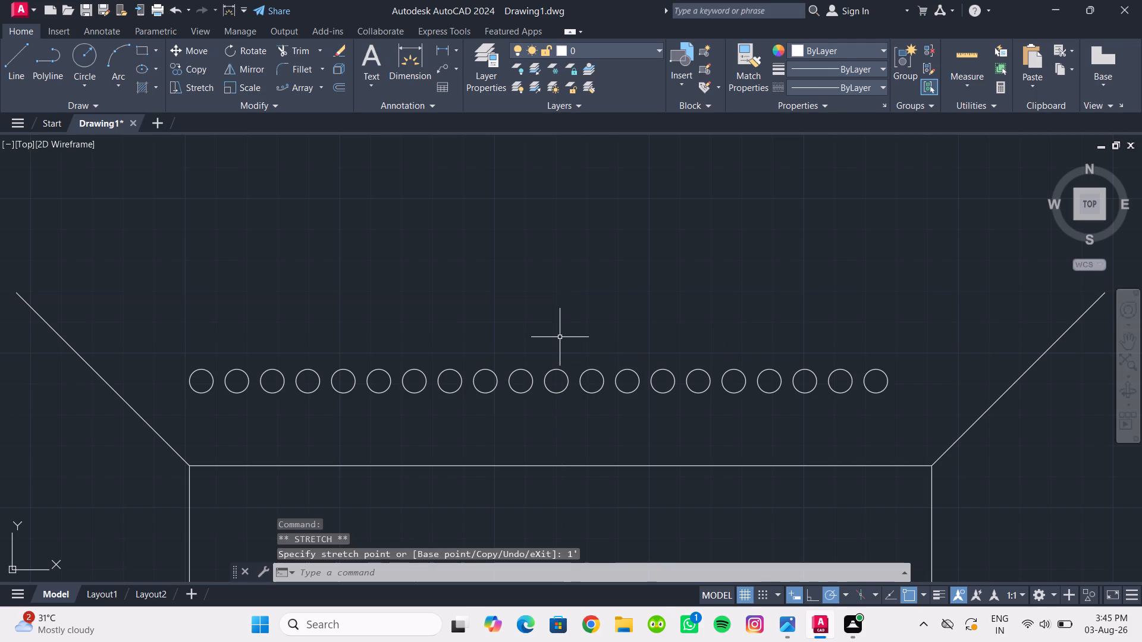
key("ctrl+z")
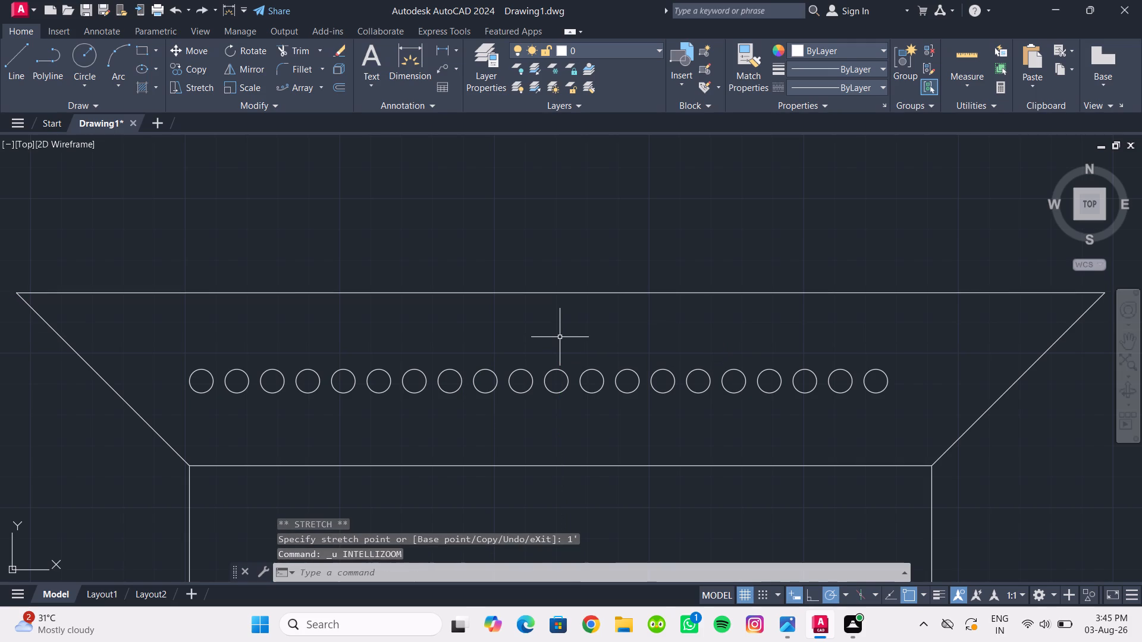
Move the flare's top line 1" straight down by its midpoint.
left_click(532, 294)
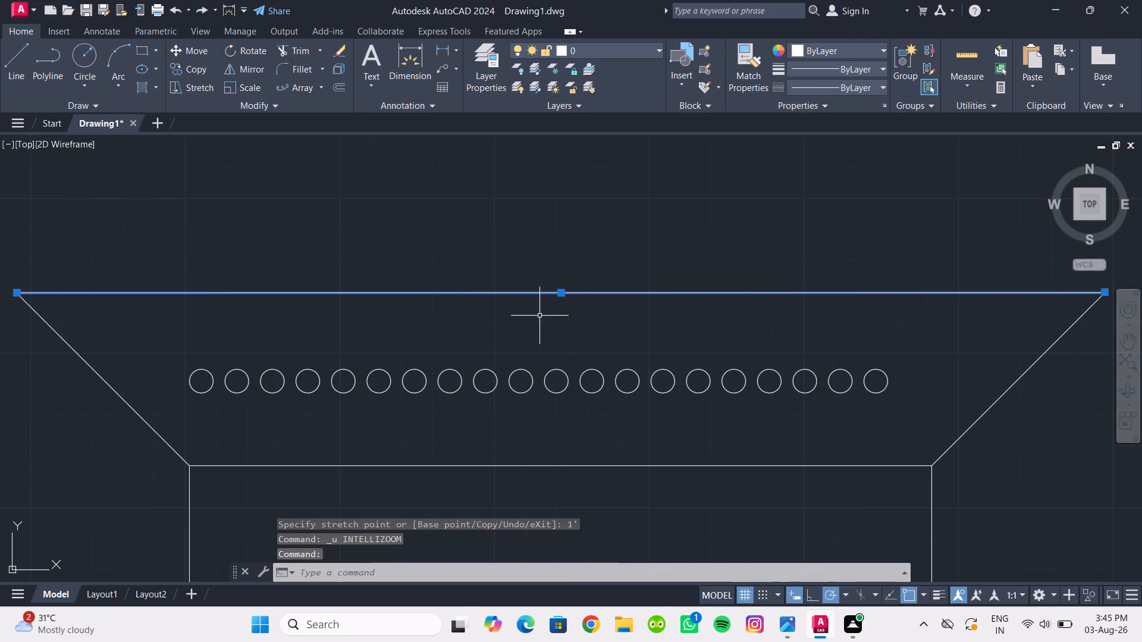
left_click(561, 293)
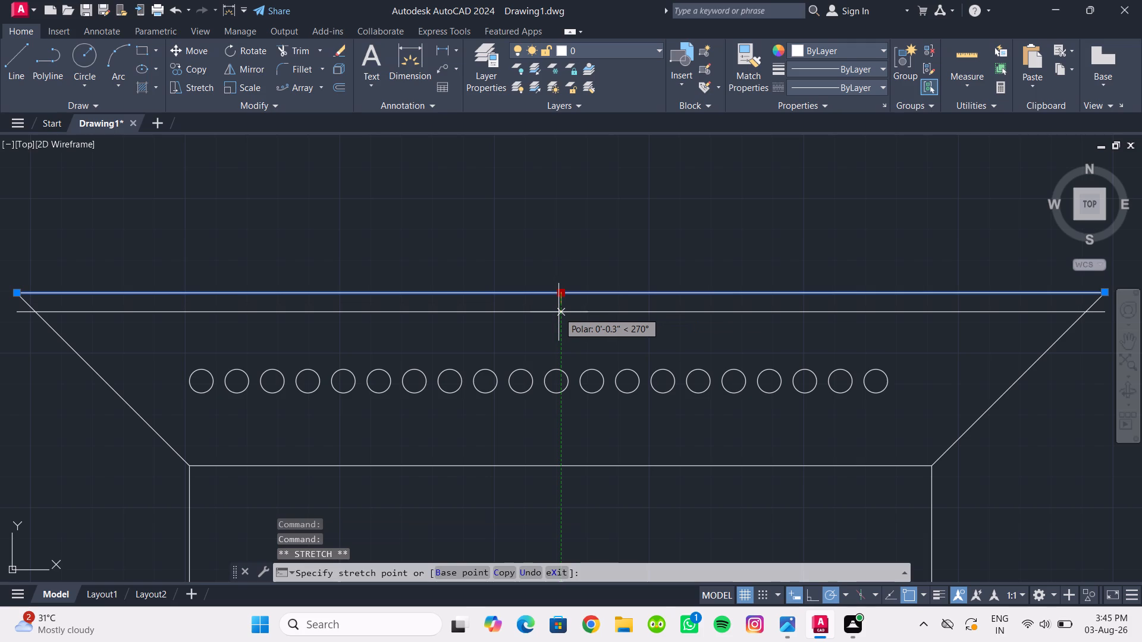
type("1\"")
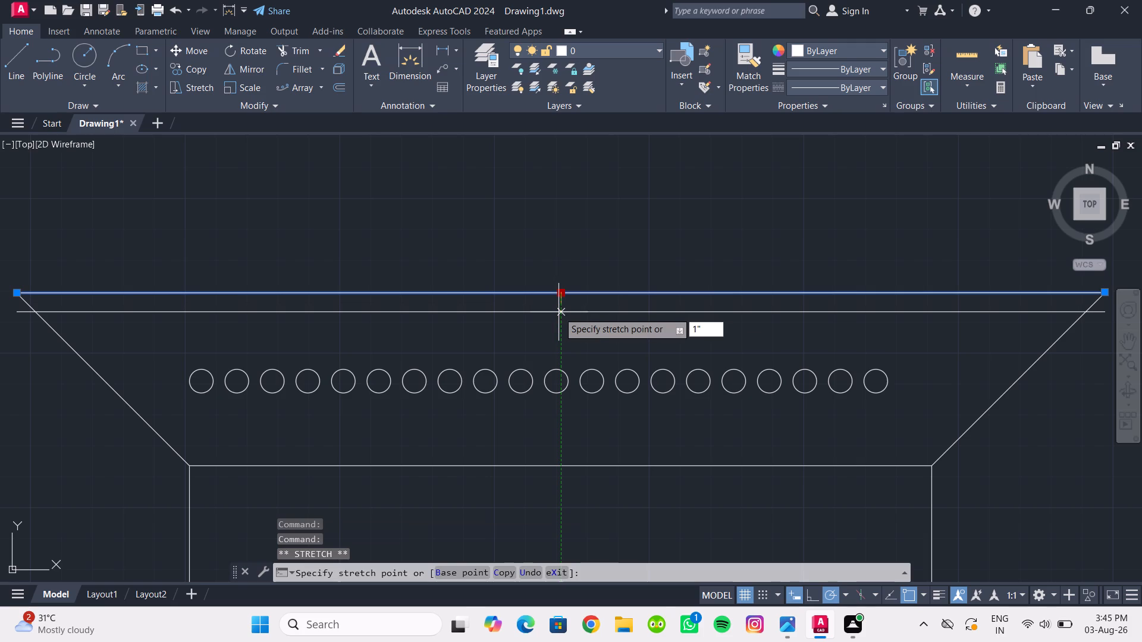
key("Return")
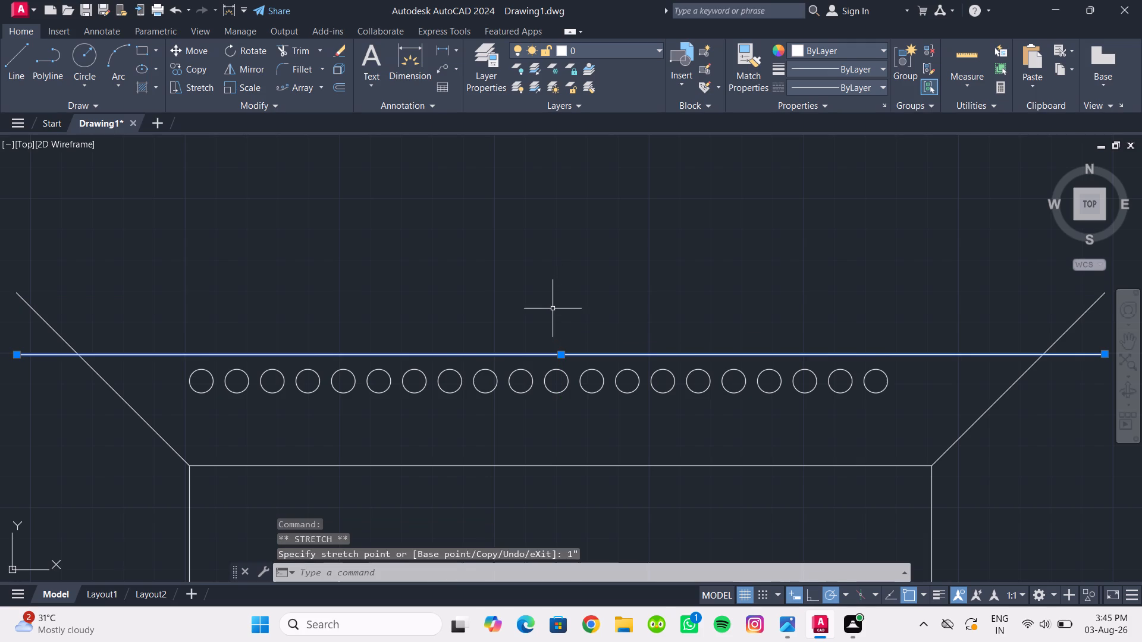
key("Escape")
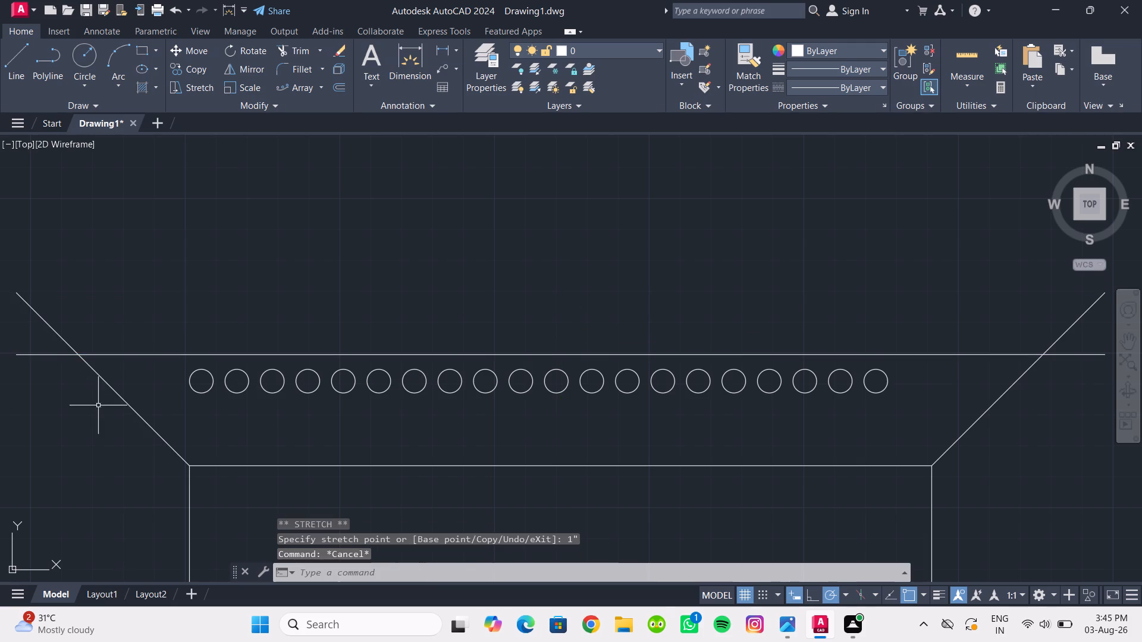
Trim the overhanging ends of the flare's top line and slanted sides at both upper corners.
key("t")
key("r")
key("Return")
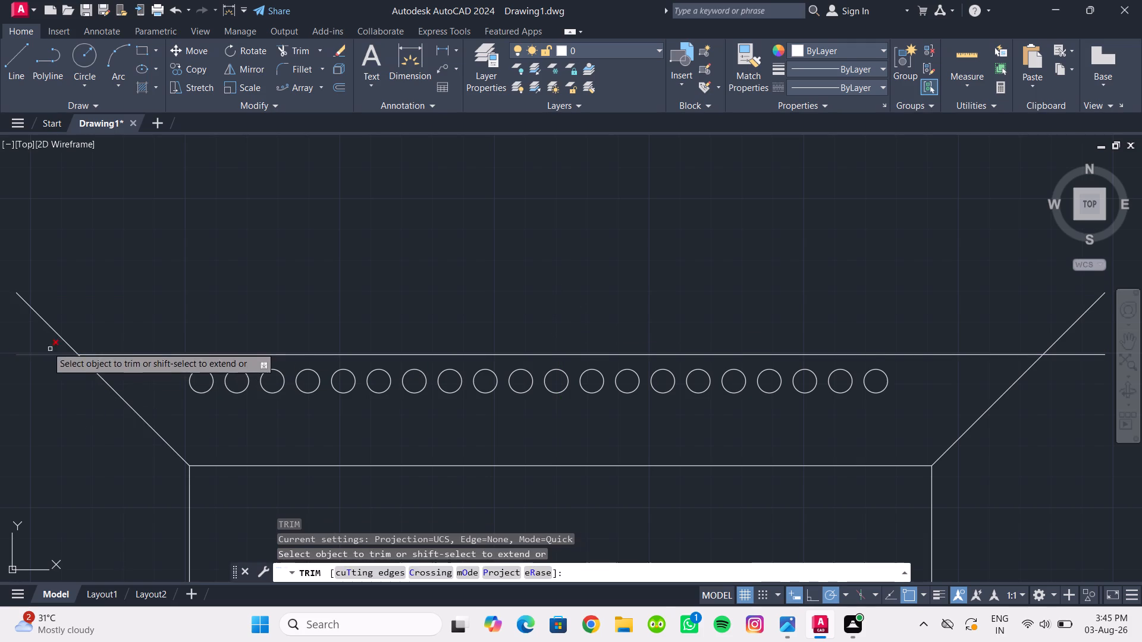
left_click_drag(61, 306, 39, 386)
left_click_drag(1053, 319, 1095, 393)
middle_click_drag(1066, 402, 1045, 353)
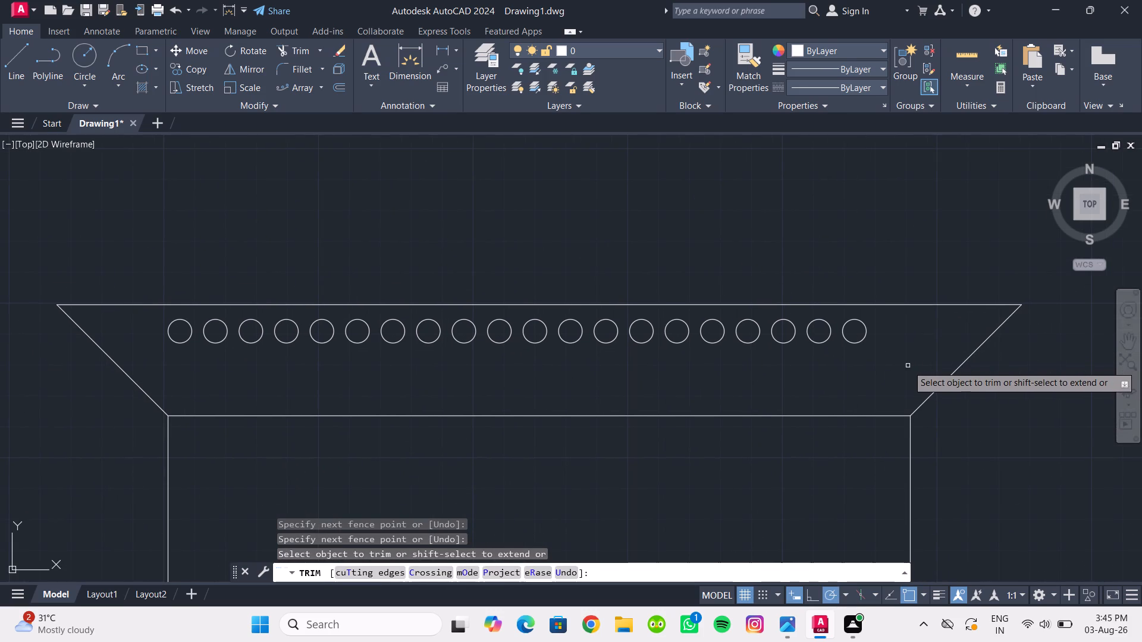
key("Escape")
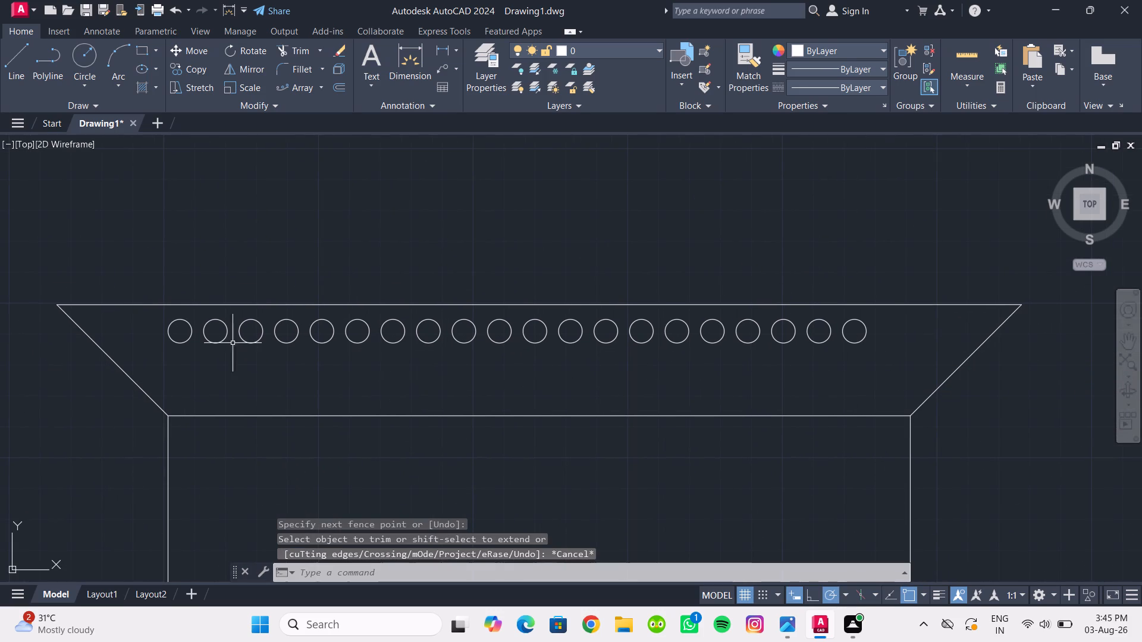
Move the whole row of circles inside the flare 1" straight down with Ortho on.
left_click(149, 320)
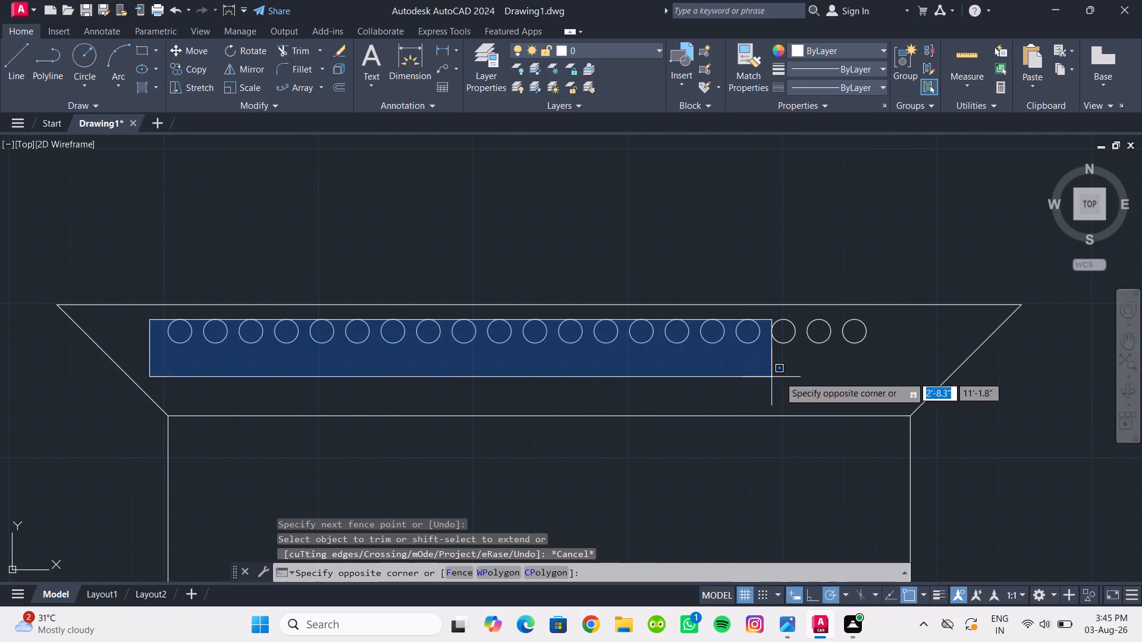
left_click(895, 372)
left_click_drag(893, 381, 872, 370)
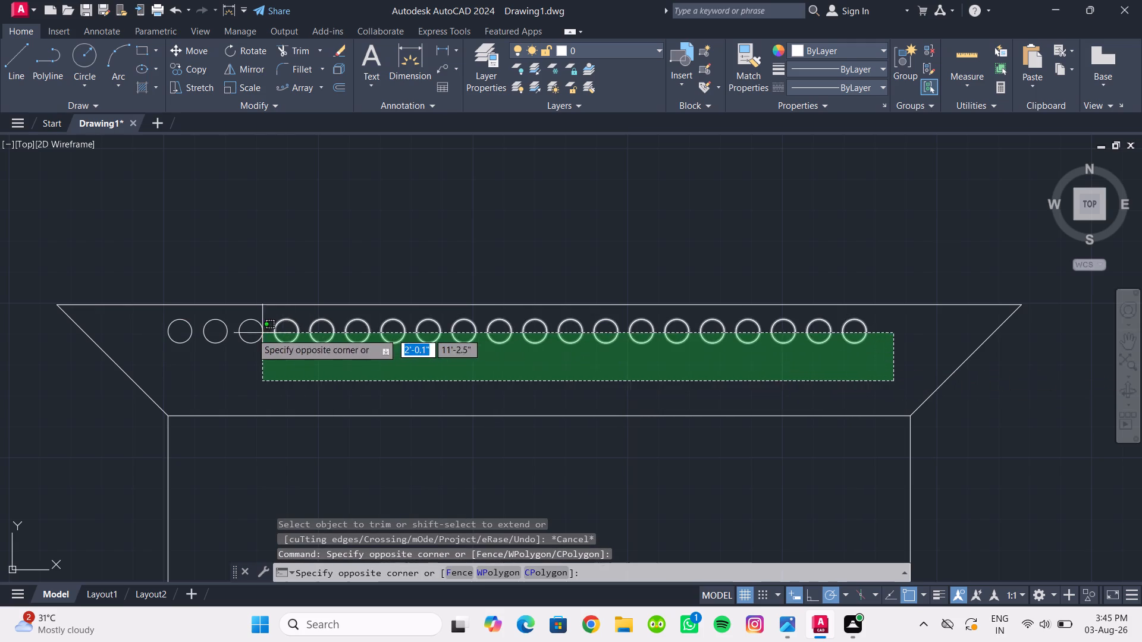
left_click(156, 335)
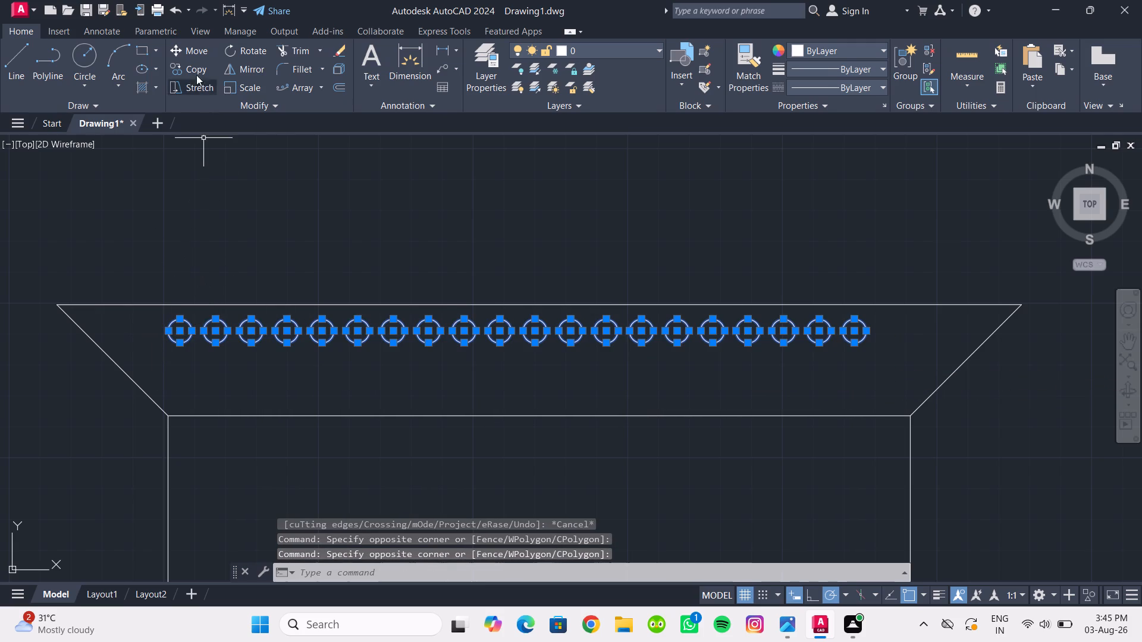
left_click(180, 40)
left_click(181, 49)
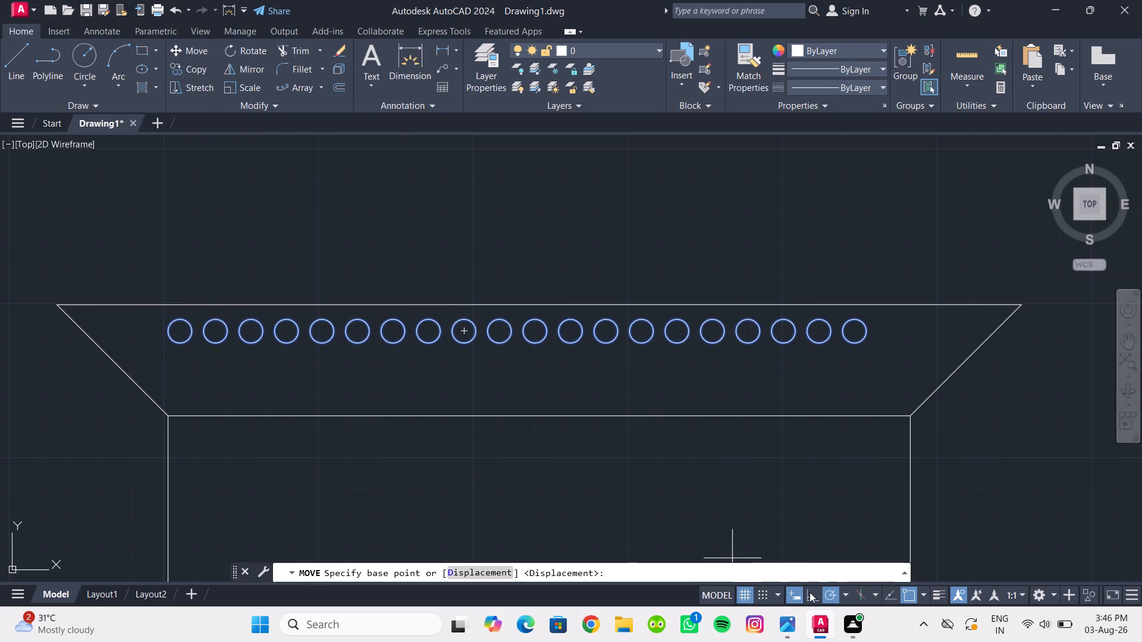
left_click(810, 592)
left_click(322, 331)
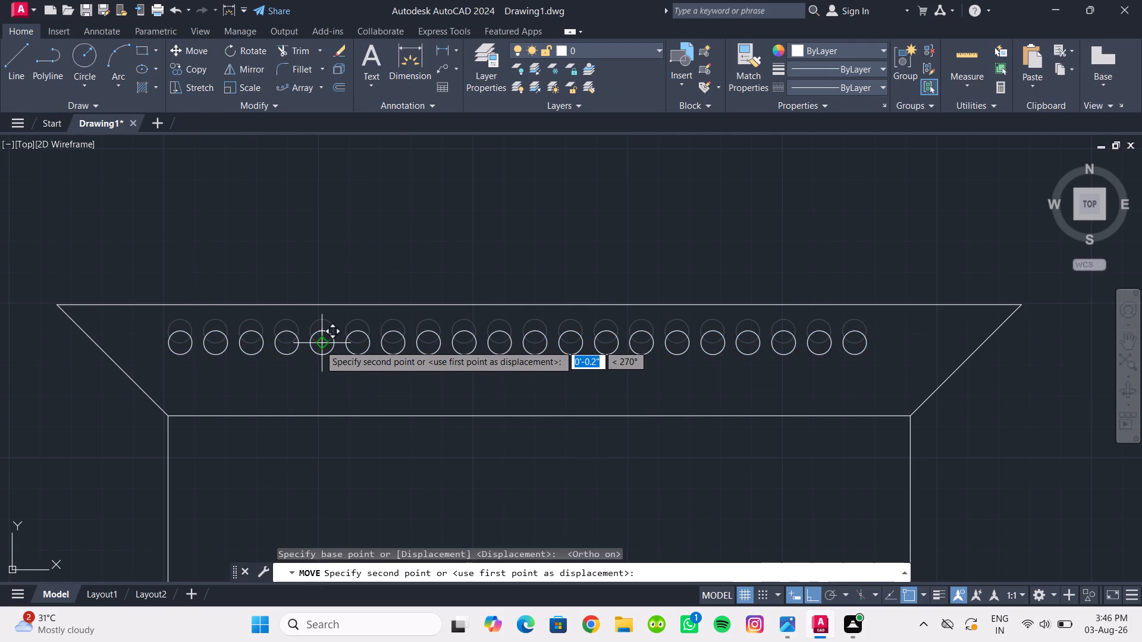
scroll(319, 348, "up", 2)
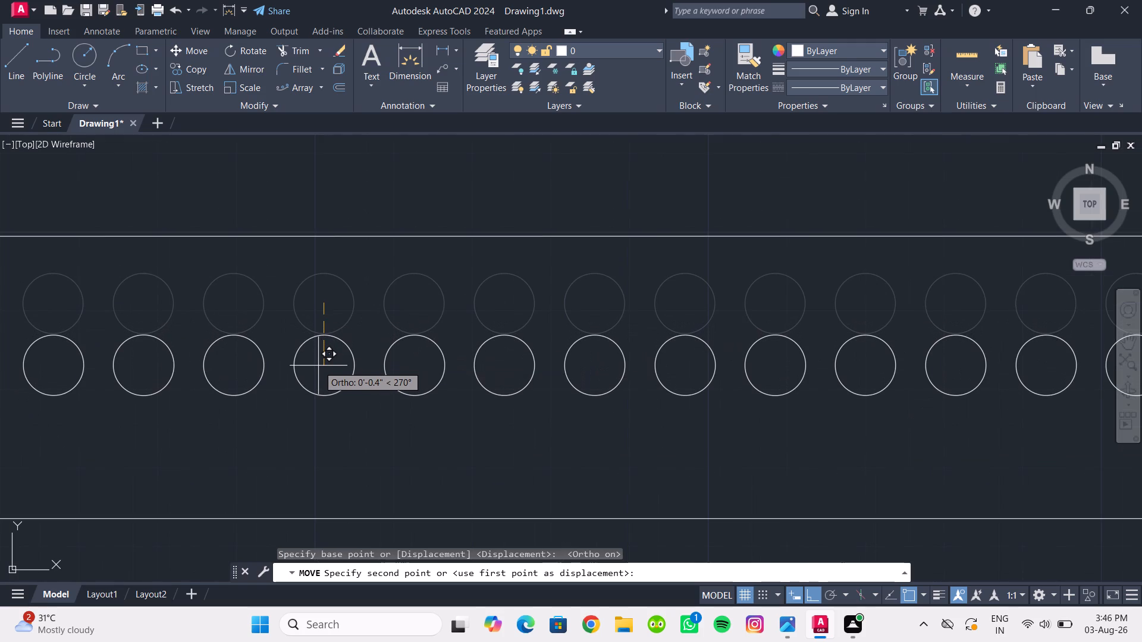
key("2")
key("BackSpace")
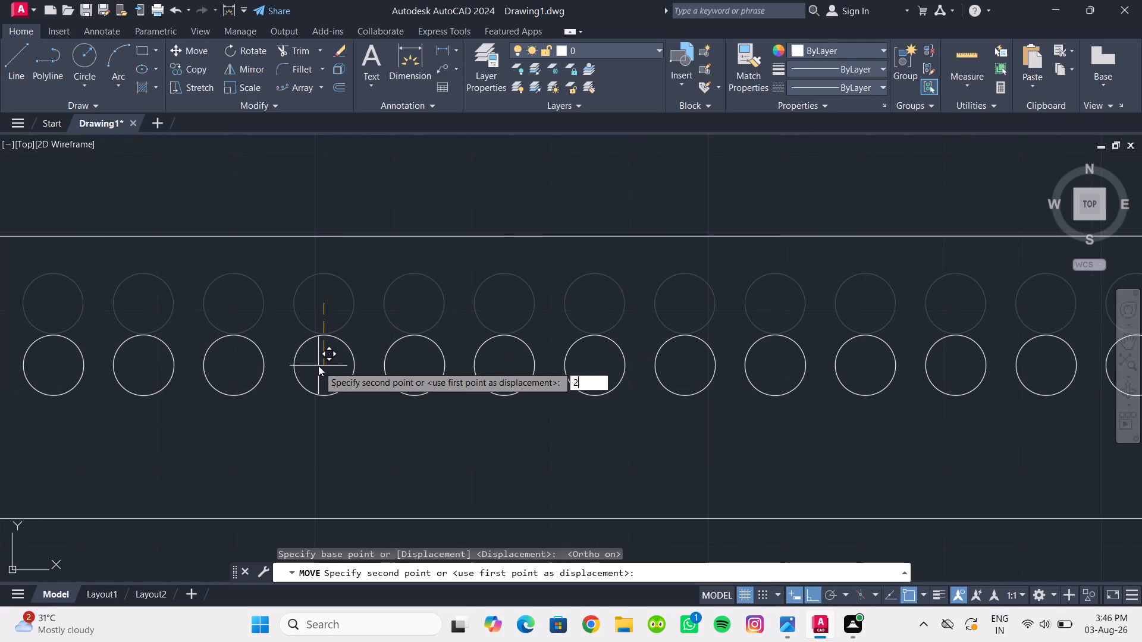
type("1\"")
key("Return")
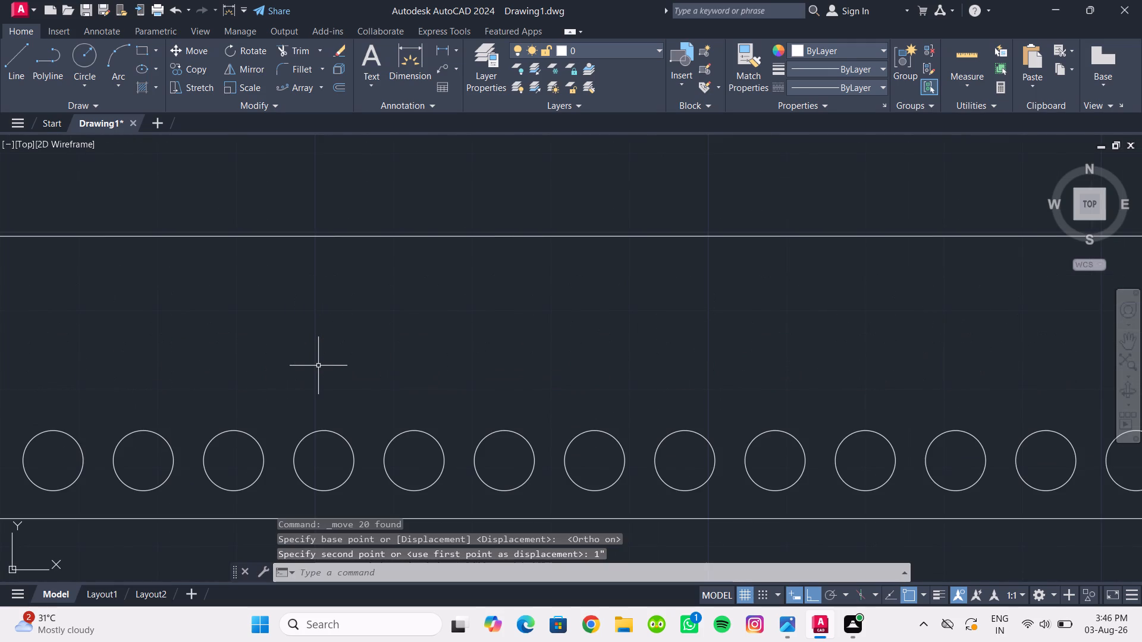
Move the row of circles about 0.5" straight up, to roughly mid-height of the flare.
scroll(318, 376, "down", 3)
middle_click_drag(372, 427, 374, 427)
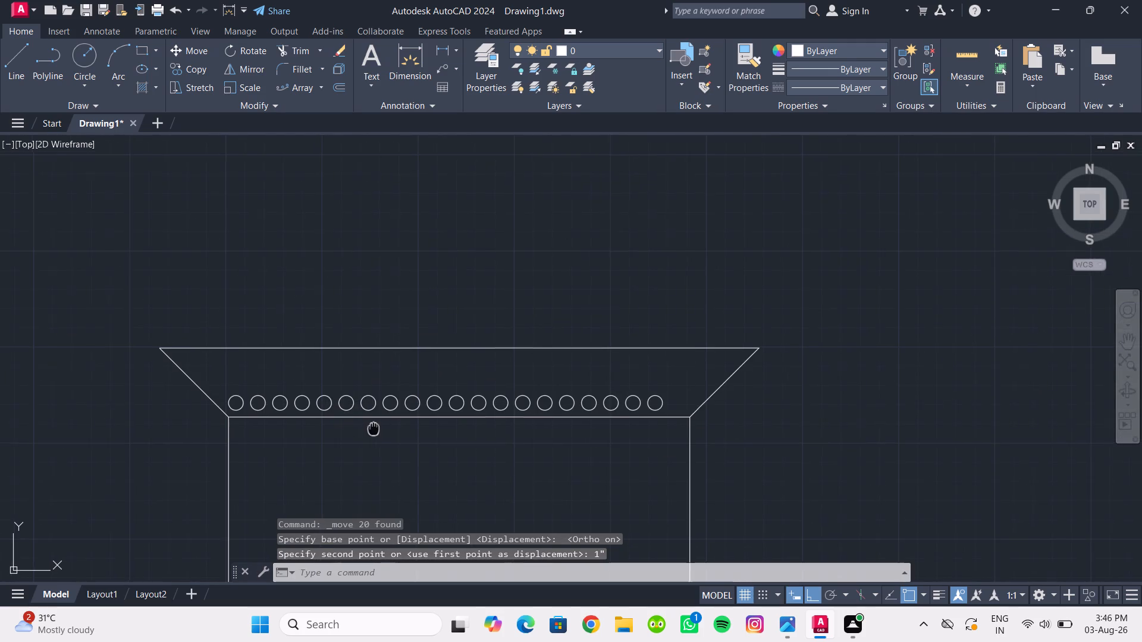
middle_click_drag(374, 427, 370, 411)
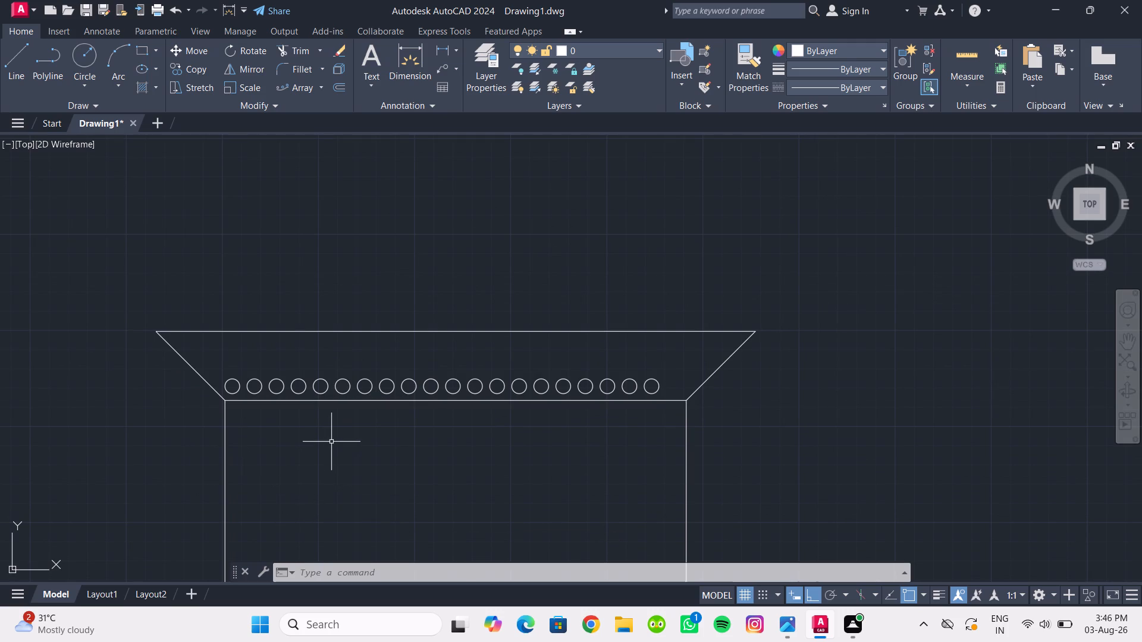
middle_click_drag(356, 391, 375, 372)
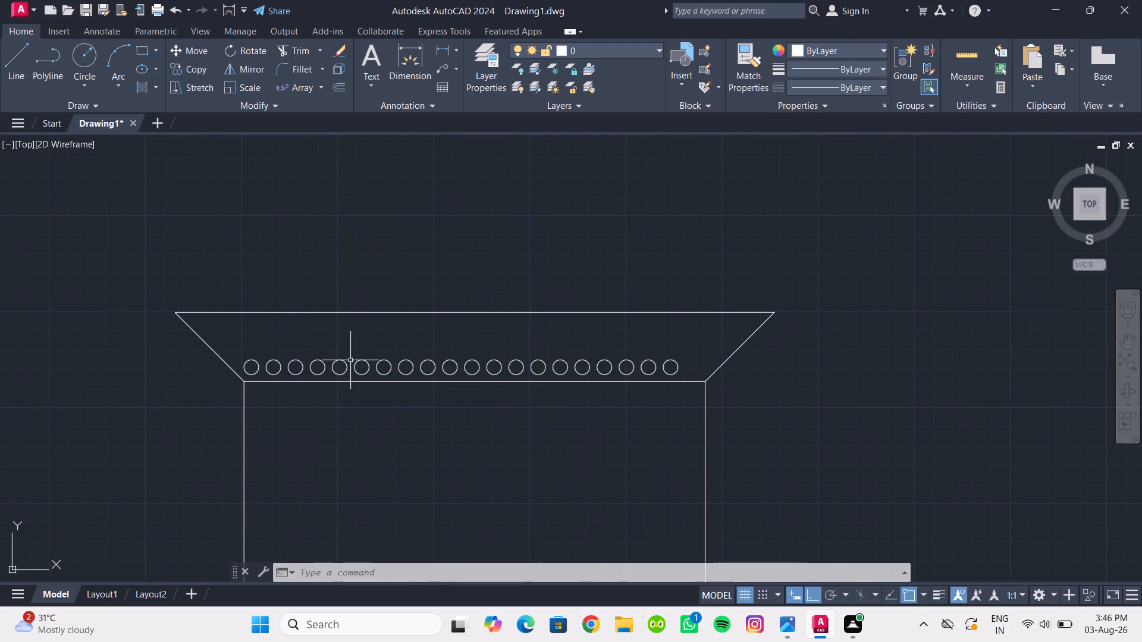
scroll(692, 366, "up", 1)
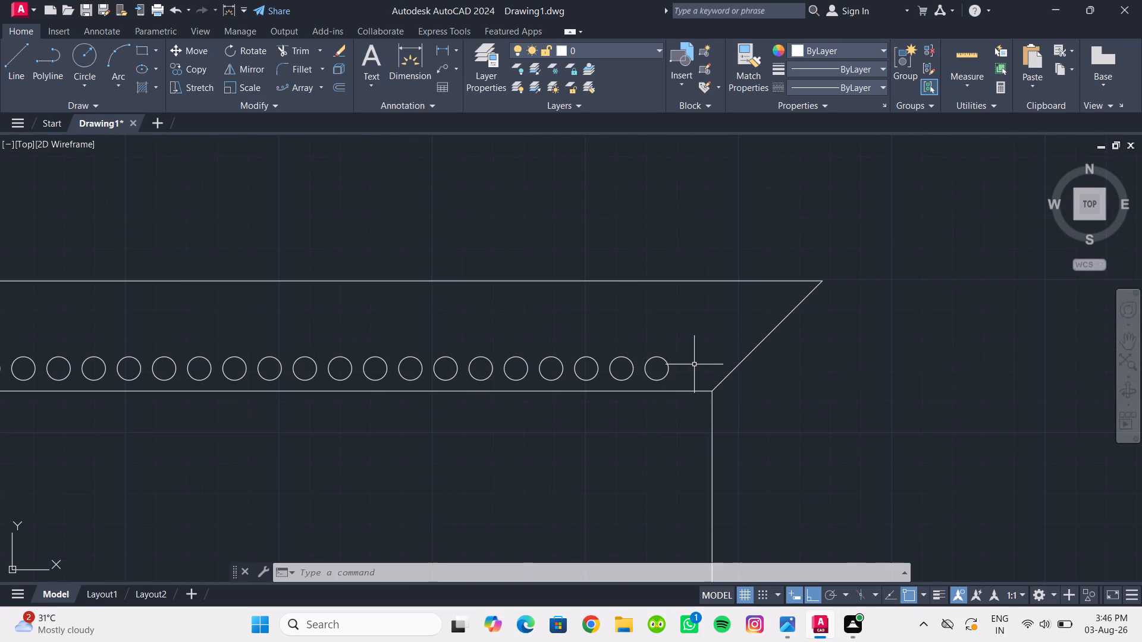
middle_click_drag(694, 365, 877, 362)
left_click_drag(876, 369, 835, 360)
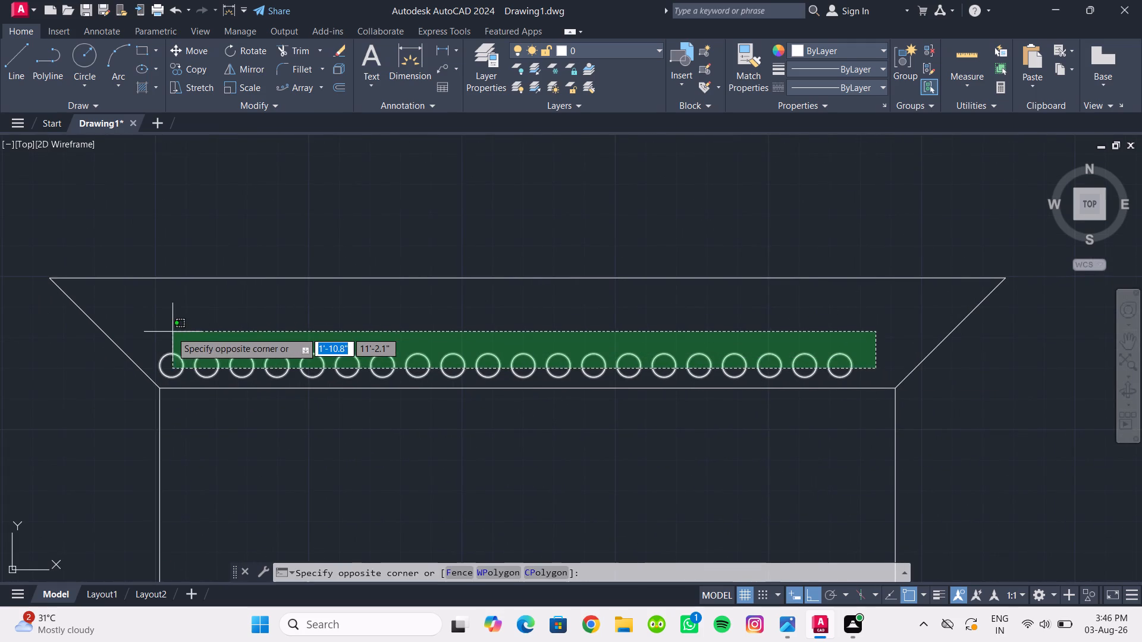
left_click(156, 330)
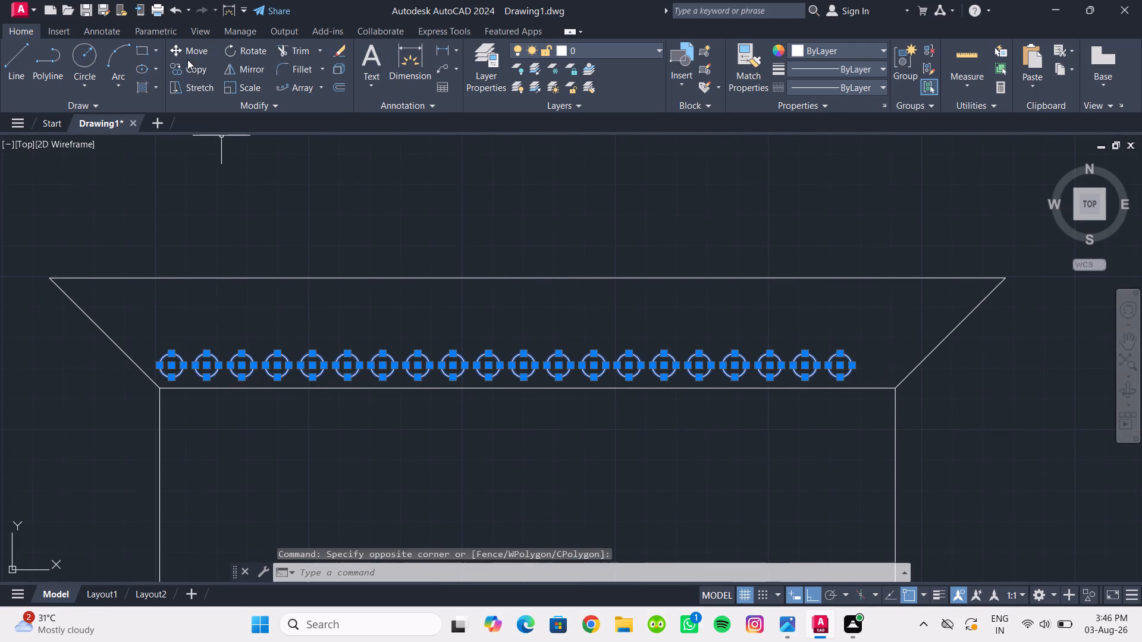
left_click(184, 53)
left_click(489, 364)
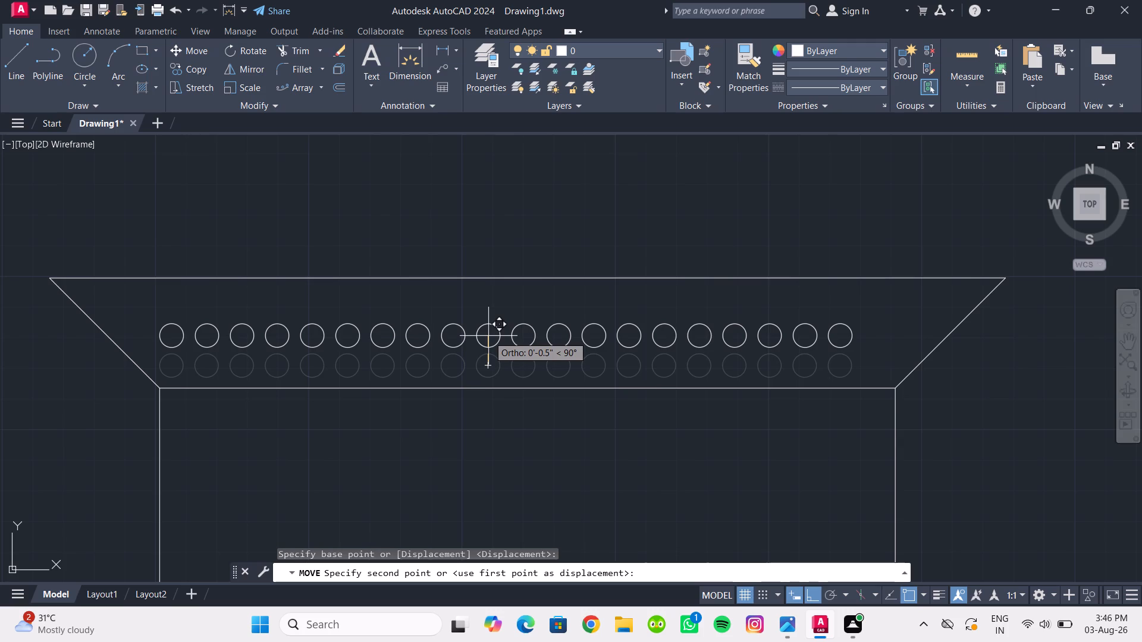
left_click(488, 336)
Draw a semicircular dome with a Start, End, Direction arc from the flare's top right corner to its top left corner, starting vertically upward.
scroll(696, 383, "down", 1)
middle_click_drag(698, 383, 686, 368)
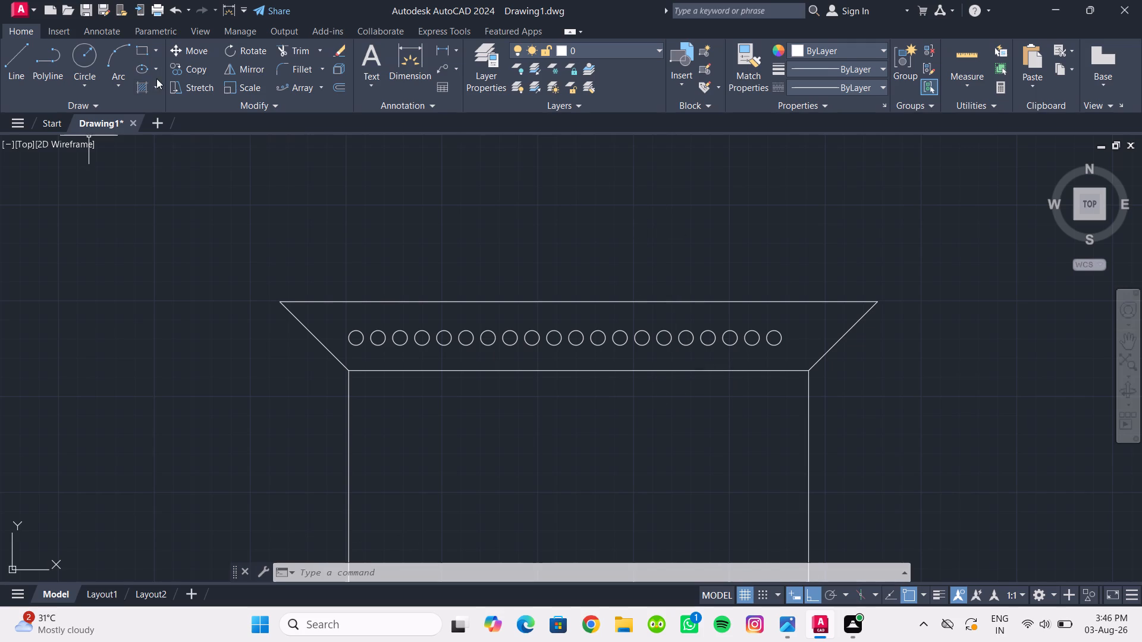
left_click(123, 79)
left_click(175, 262)
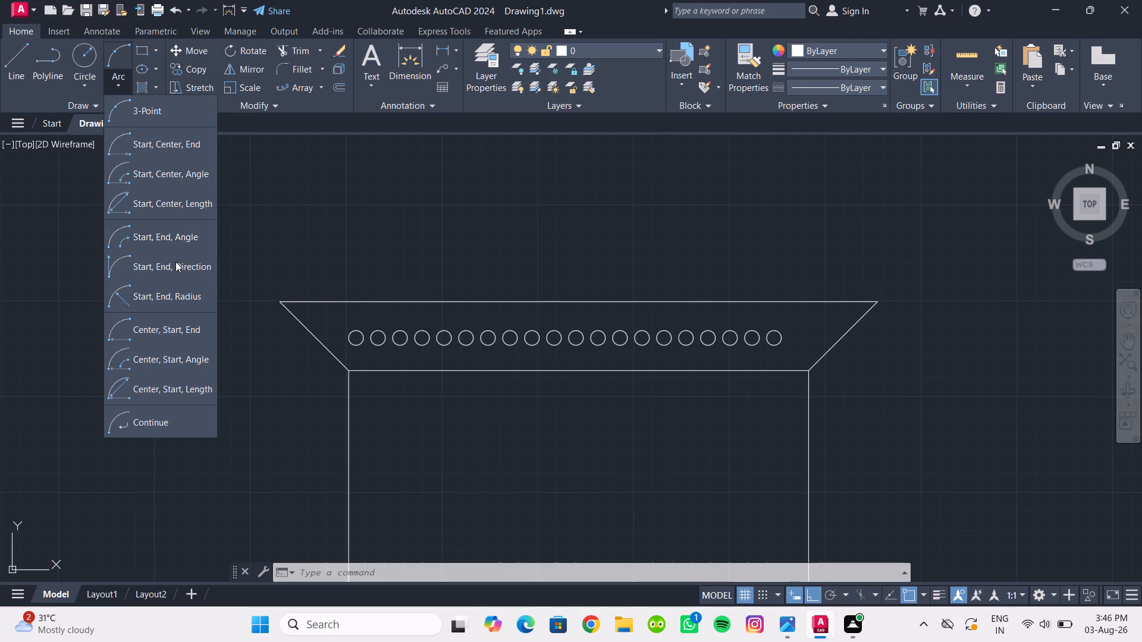
left_click(879, 303)
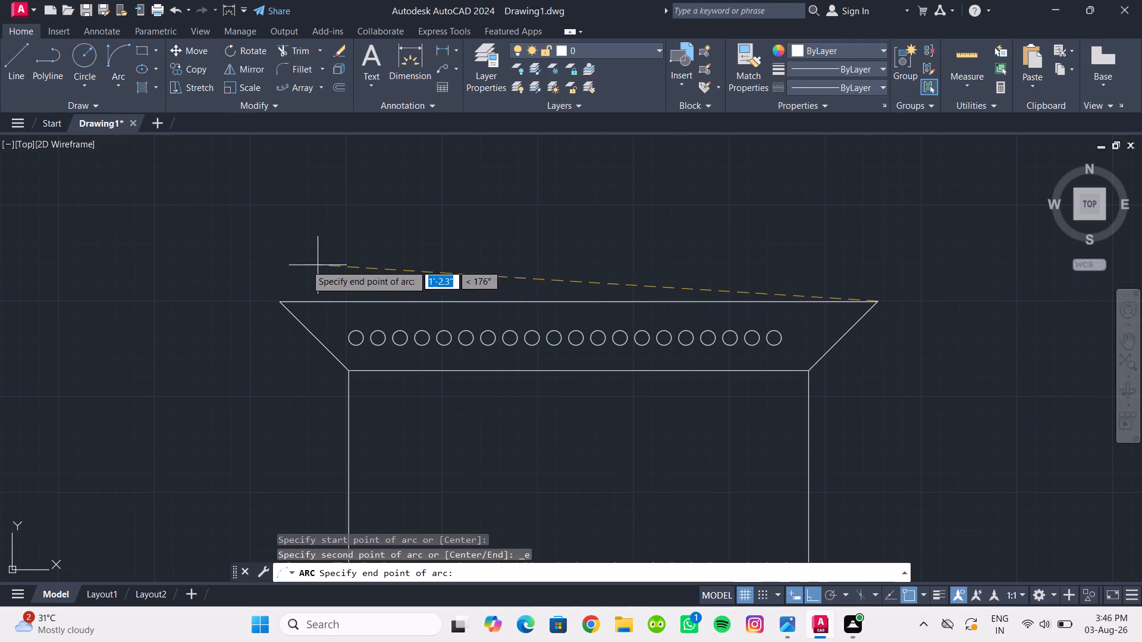
left_click(278, 301)
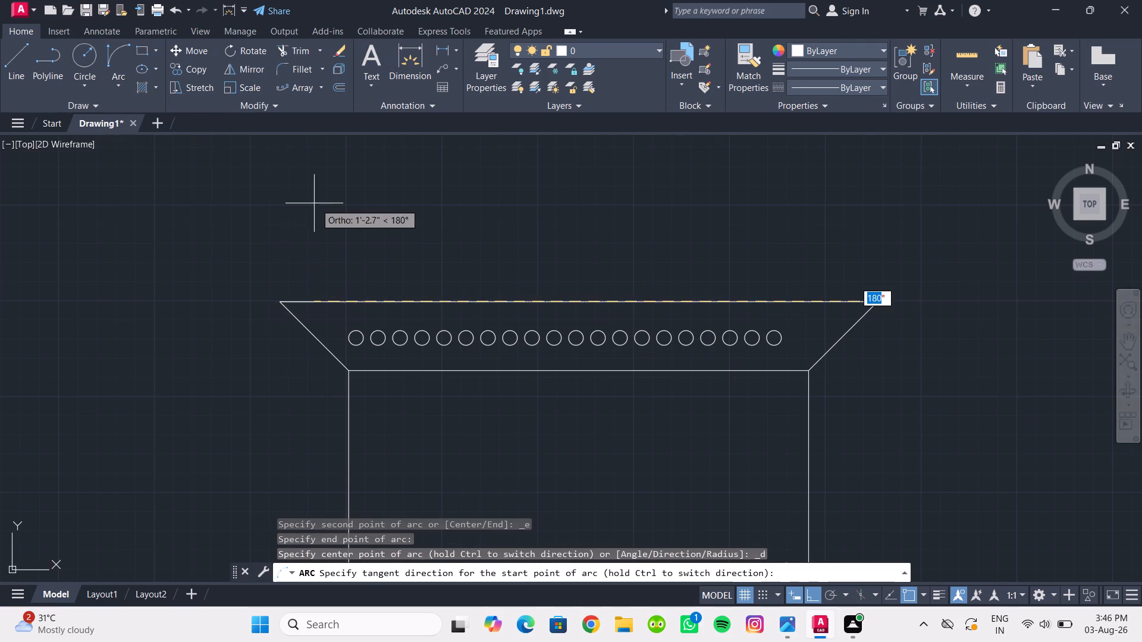
left_click(824, 228)
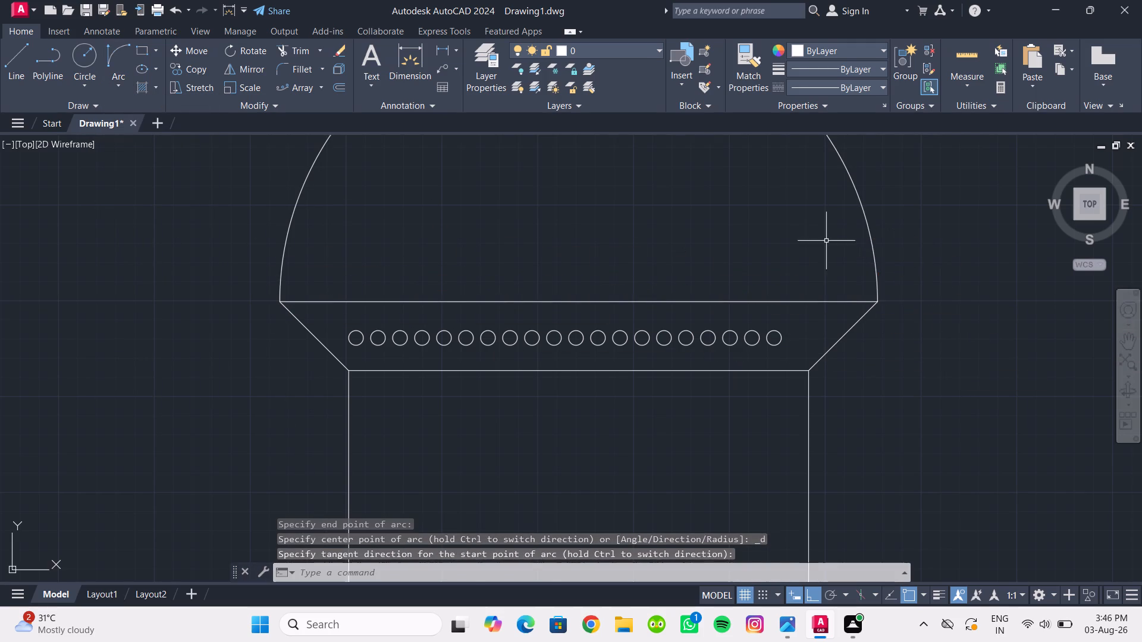
Draw a vertical finial line up from the dome's apex in two consecutive segments, 3.5" and 3" long.
scroll(826, 241, "down", 4)
middle_click_drag(826, 243, 713, 278)
scroll(661, 253, "up", 1)
middle_click_drag(679, 261, 590, 322)
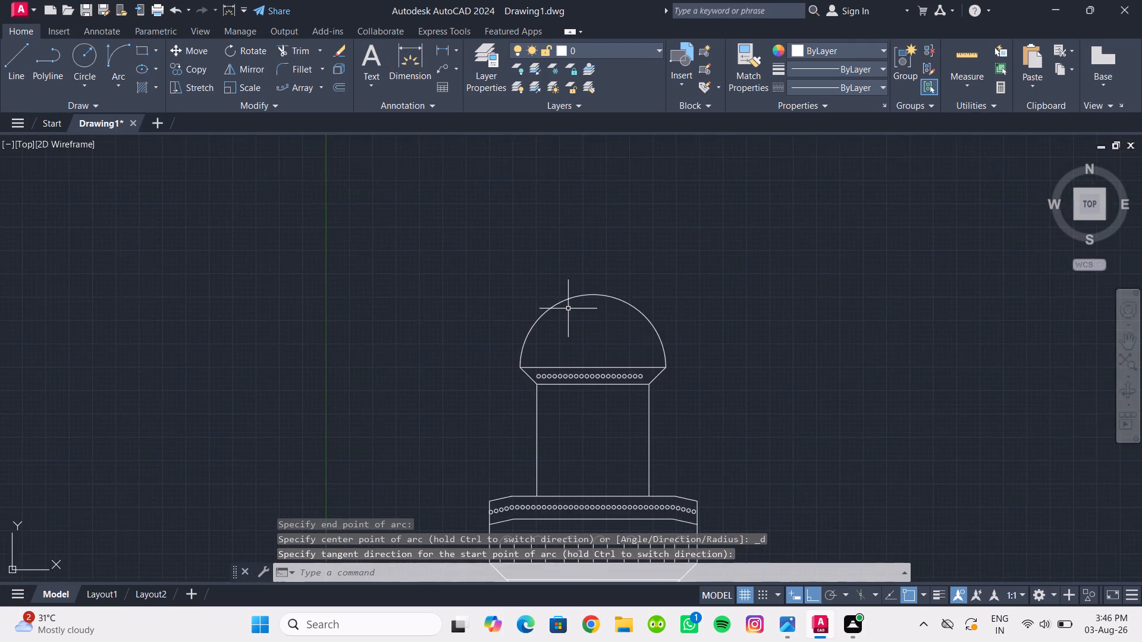
scroll(568, 309, "up", 2)
middle_click_drag(567, 310, 478, 347)
scroll(488, 355, "up", 1)
middle_click_drag(488, 355, 475, 374)
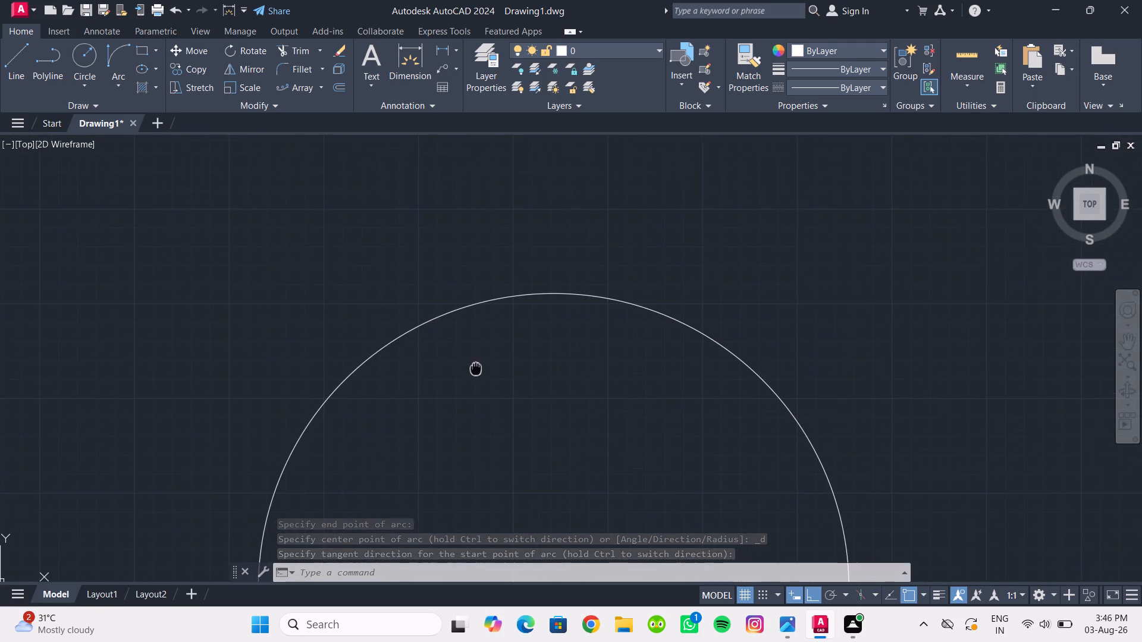
middle_click_drag(475, 374, 474, 398)
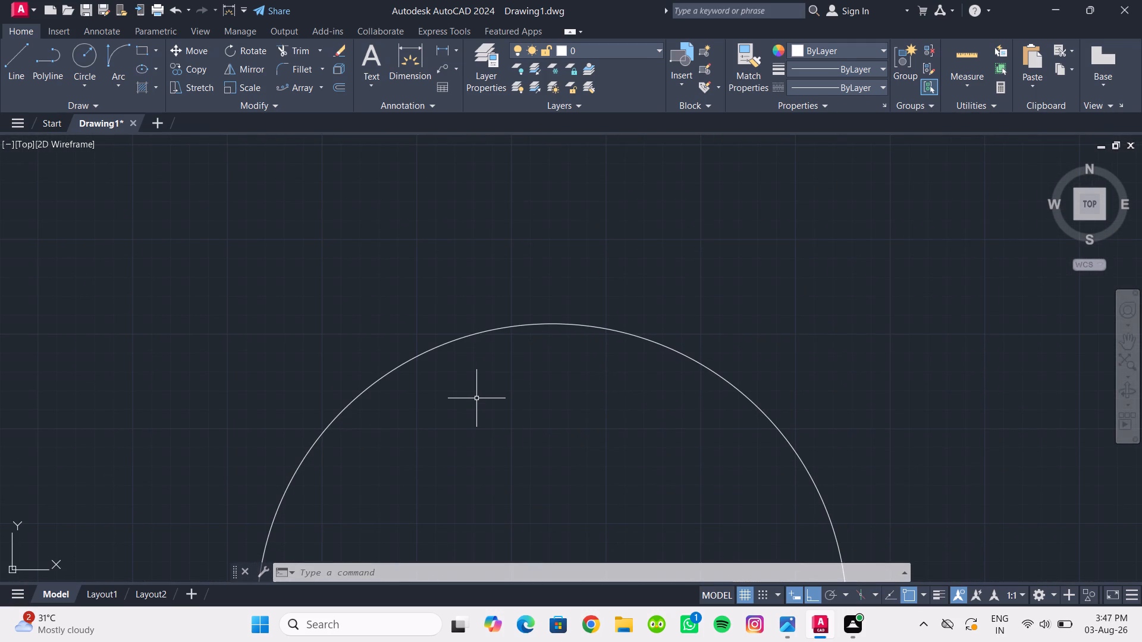
middle_click_drag(476, 395, 444, 459)
left_click(15, 56)
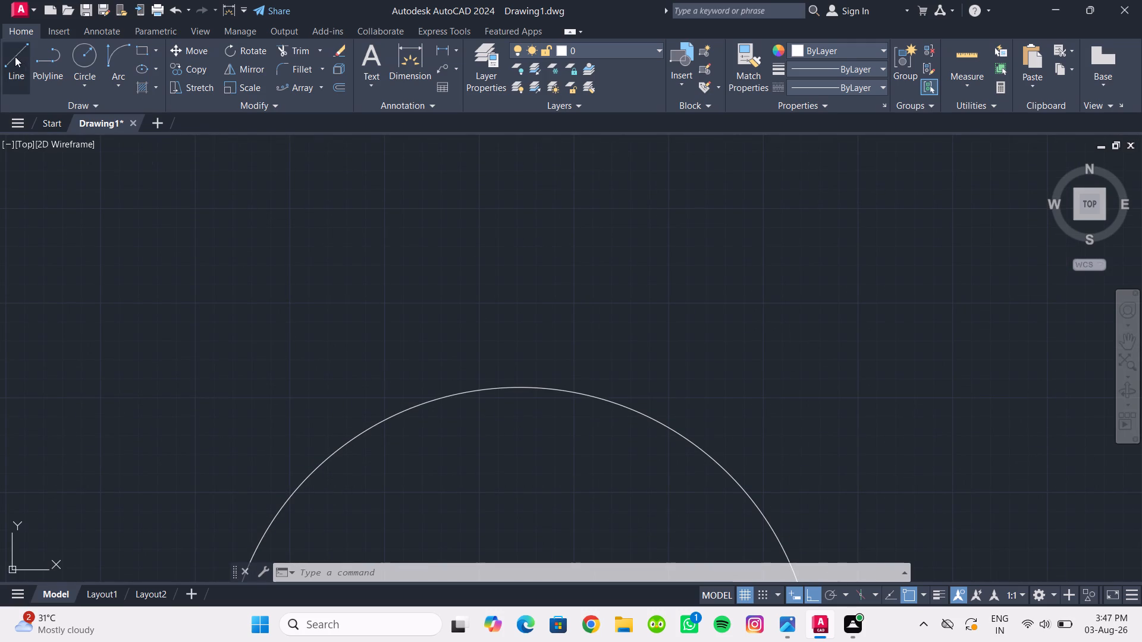
left_click_drag(518, 389, 516, 380)
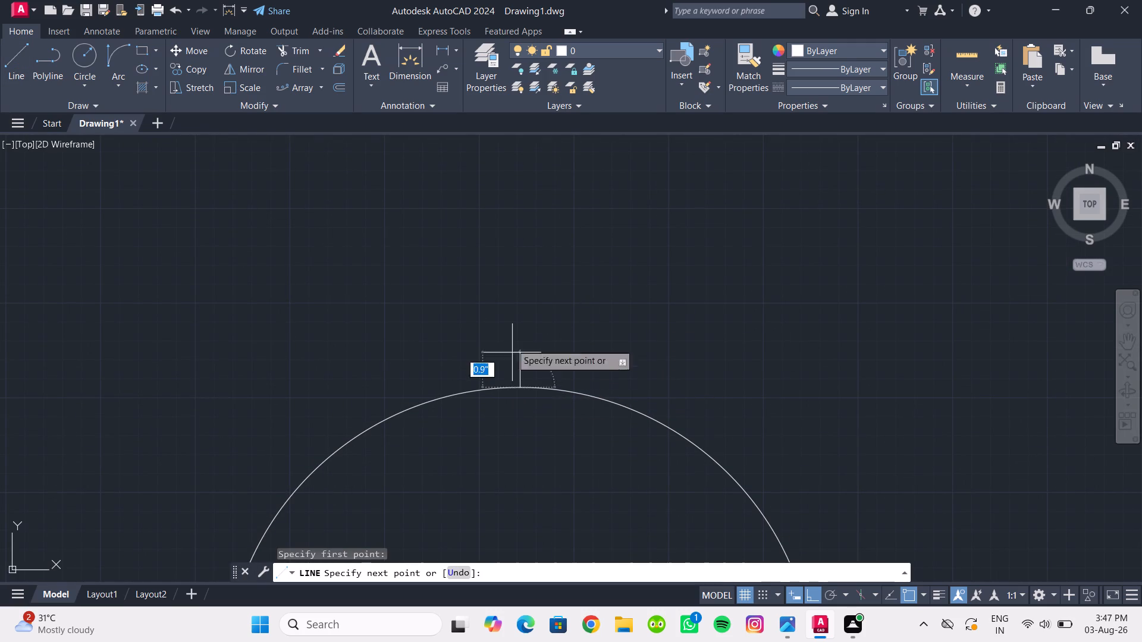
scroll(512, 230, "down", 1)
middle_click_drag(512, 230, 506, 257)
scroll(506, 257, "down", 2)
middle_click_drag(506, 257, 505, 266)
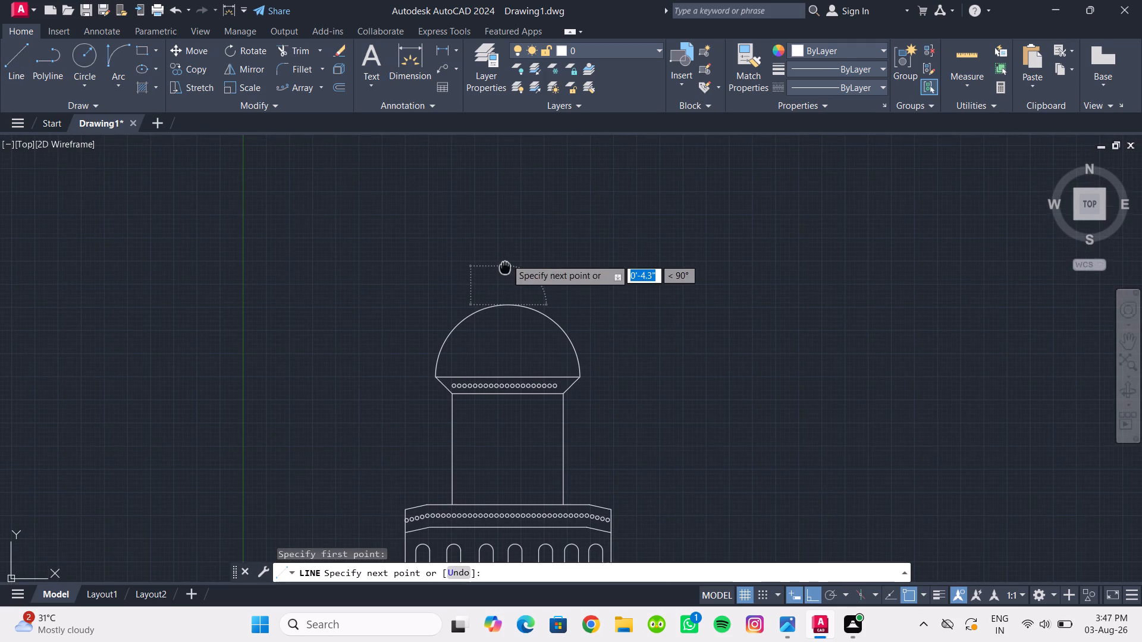
middle_click_drag(505, 266, 505, 267)
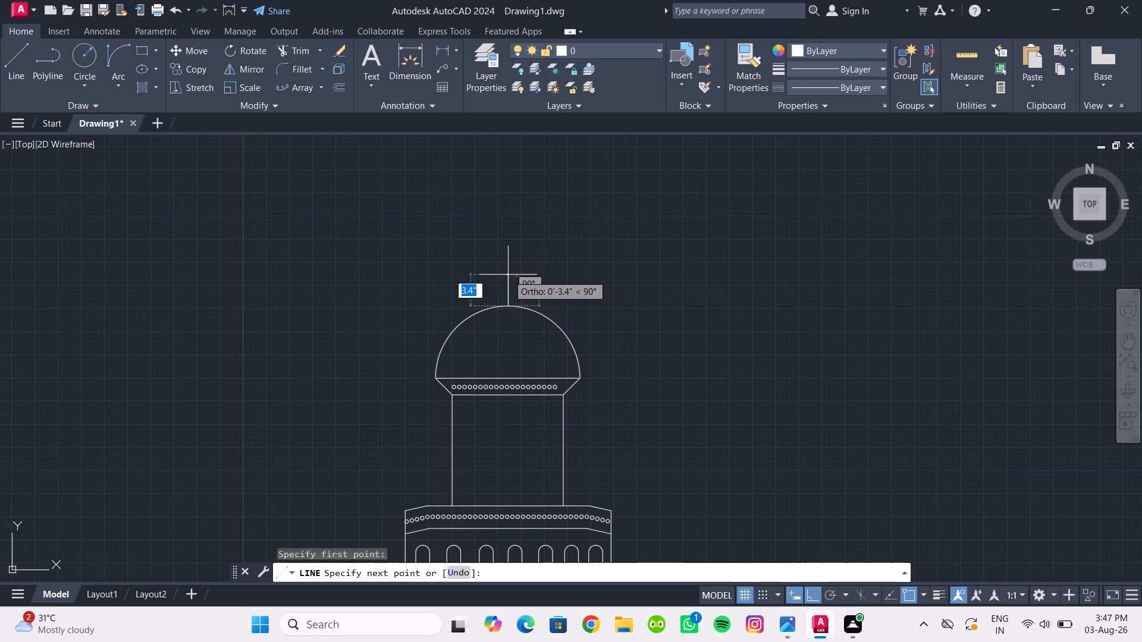
type("3.5\"")
key("Return")
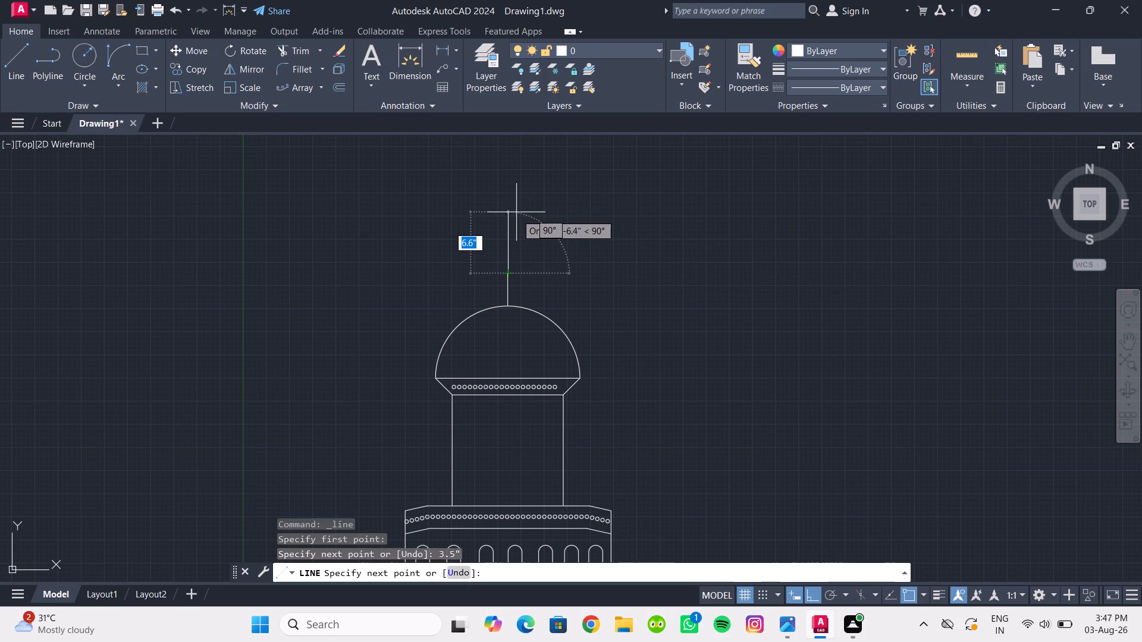
key("3")
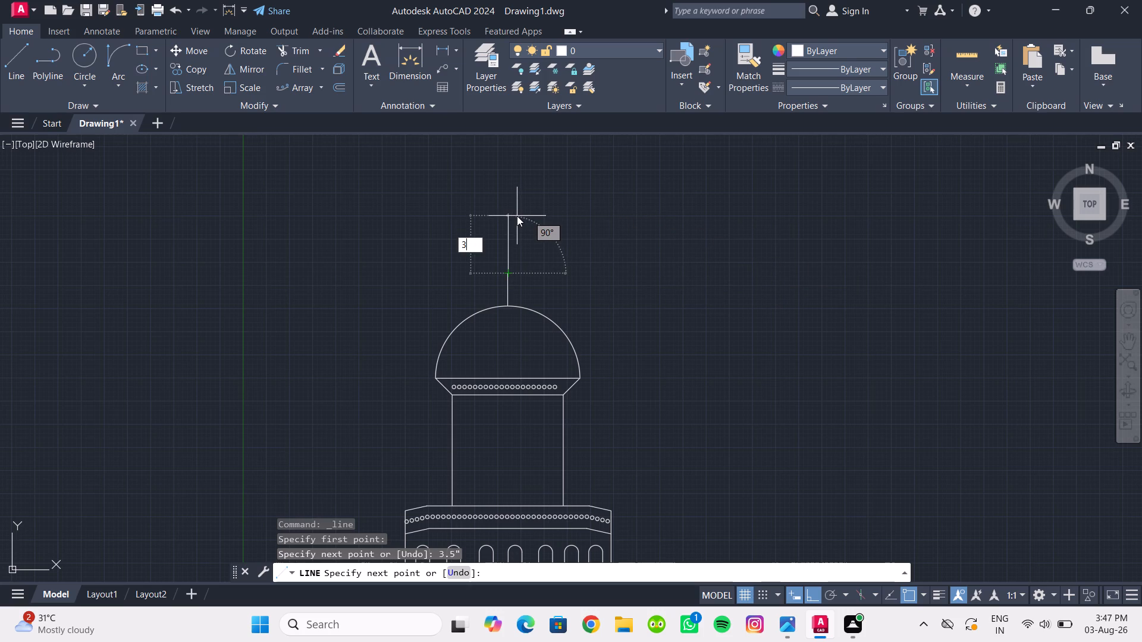
key("Return")
key("Escape")
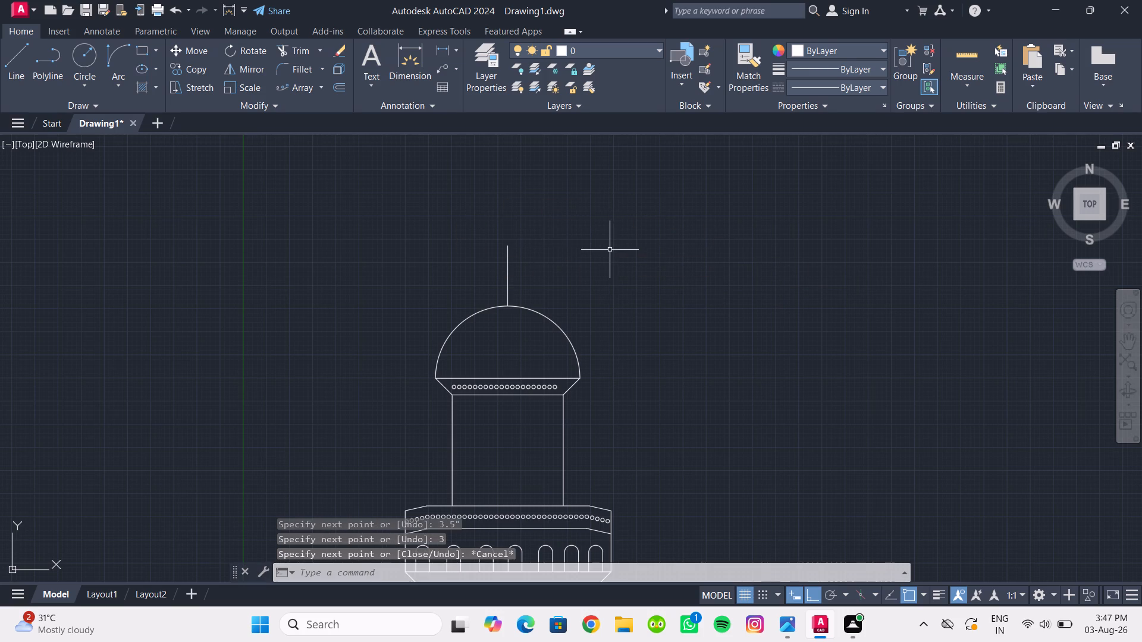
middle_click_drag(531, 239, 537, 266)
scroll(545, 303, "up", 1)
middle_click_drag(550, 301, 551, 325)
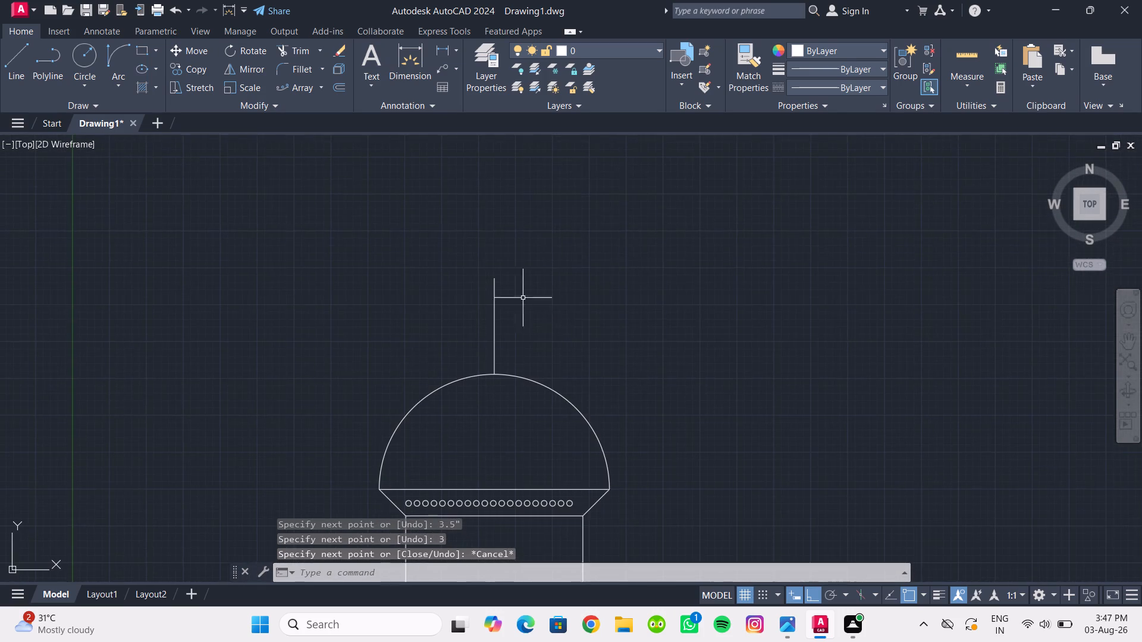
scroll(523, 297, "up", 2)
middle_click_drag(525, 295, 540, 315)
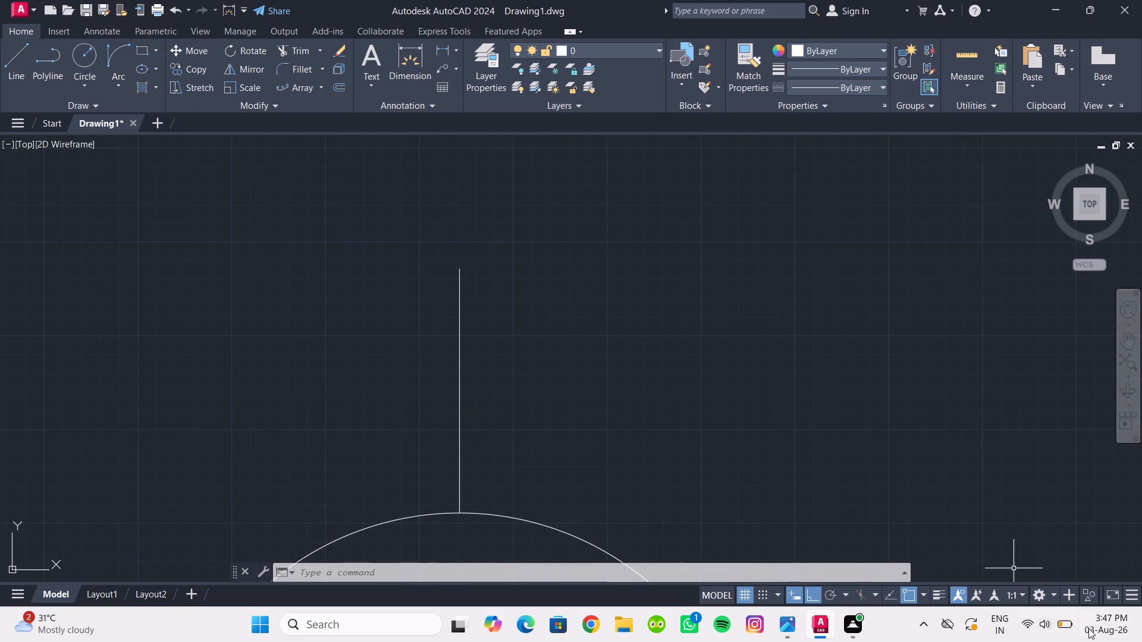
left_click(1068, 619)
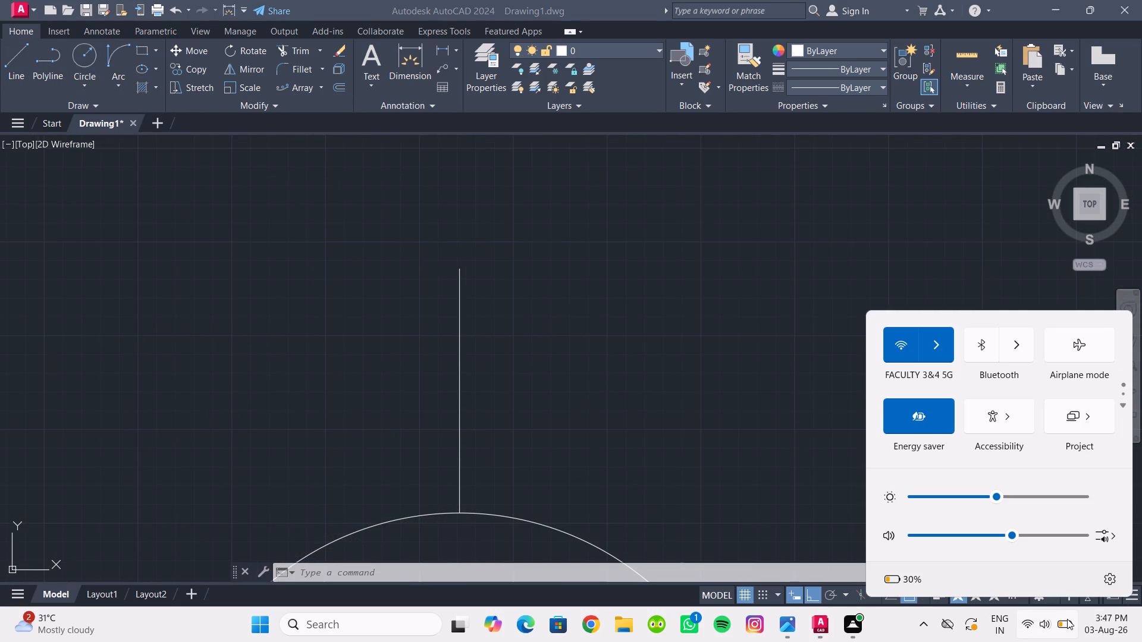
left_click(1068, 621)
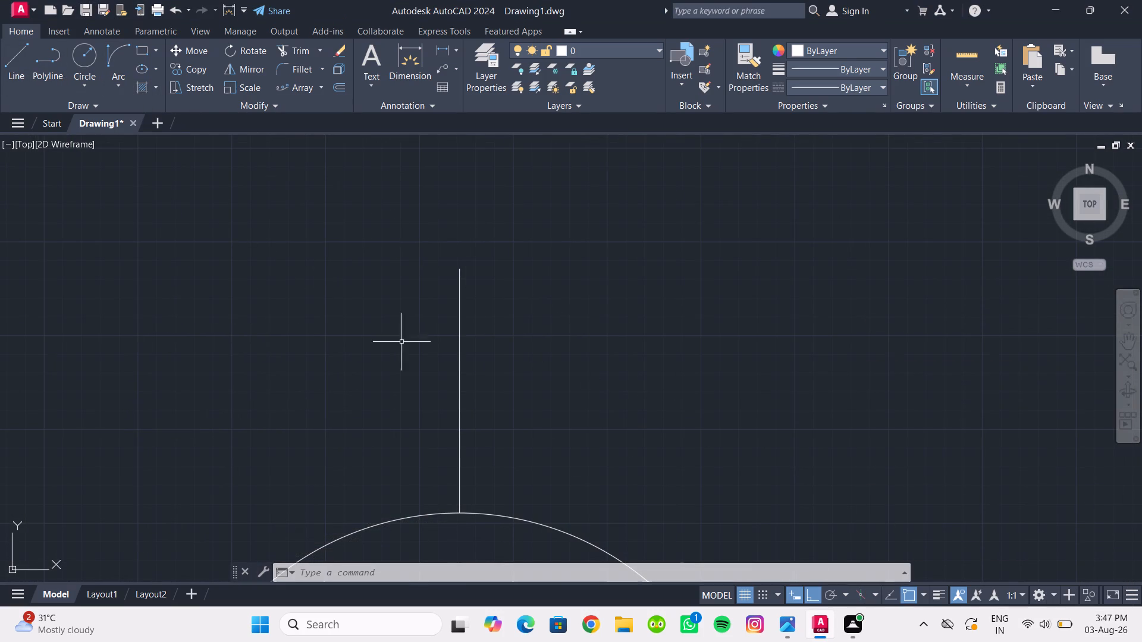
Save the drawing.
left_click(93, 10)
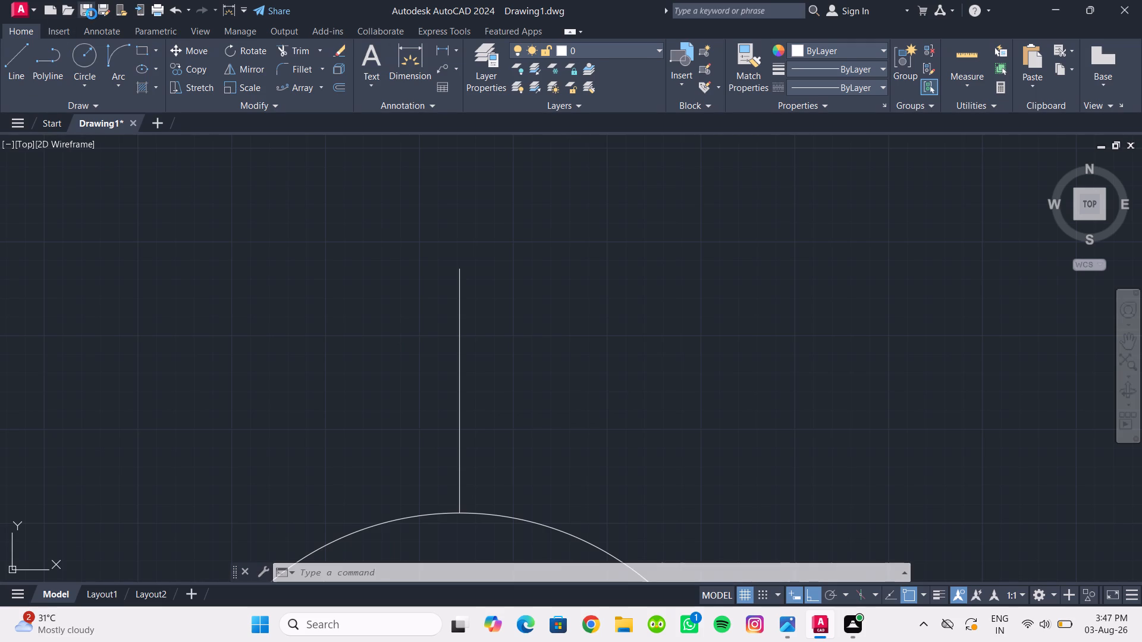
Save the drawing as CHARMINAR ELEVATION in the Autocad Practice folder, inside SOFTWARES NOTES AND PRACTICE on Local Disk (D:).
left_click(482, 150)
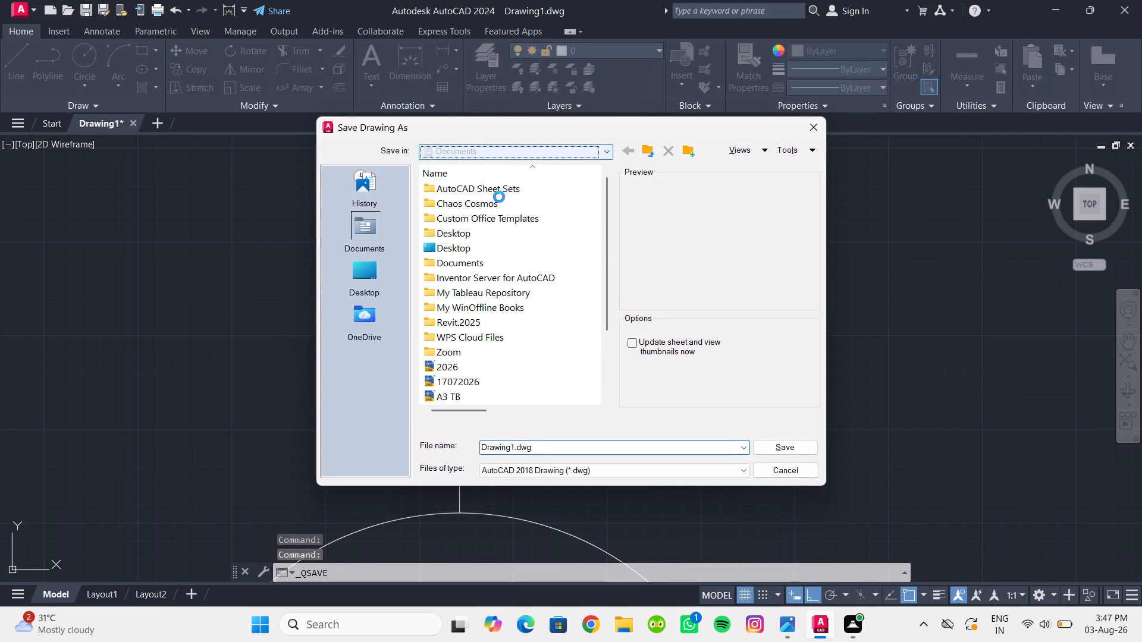
left_click(497, 257)
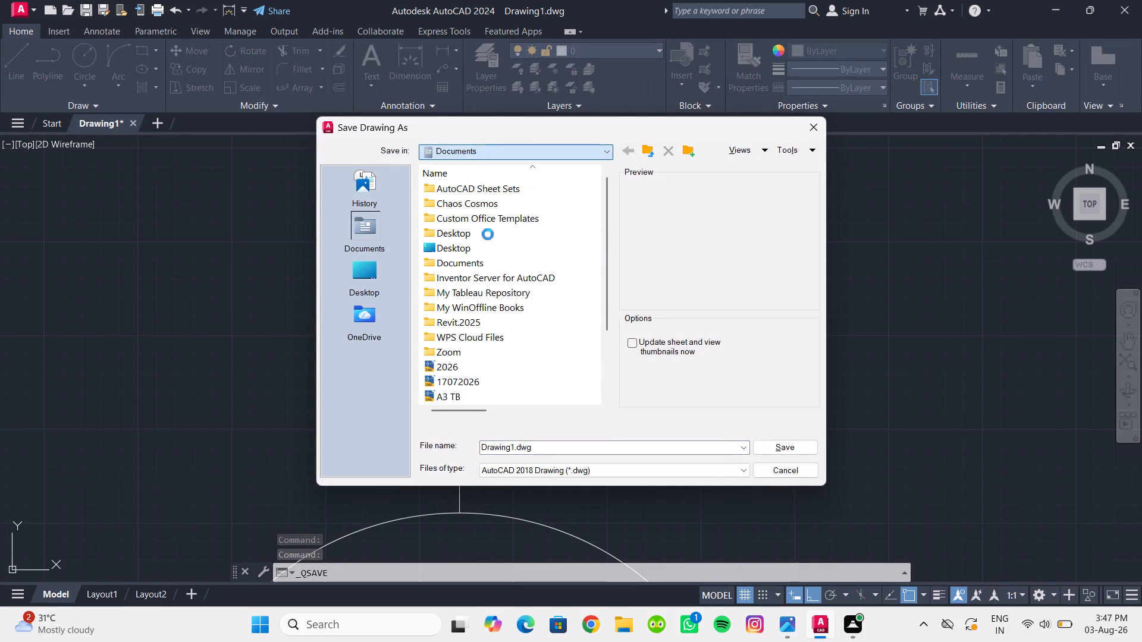
left_click(485, 153)
left_click(492, 204)
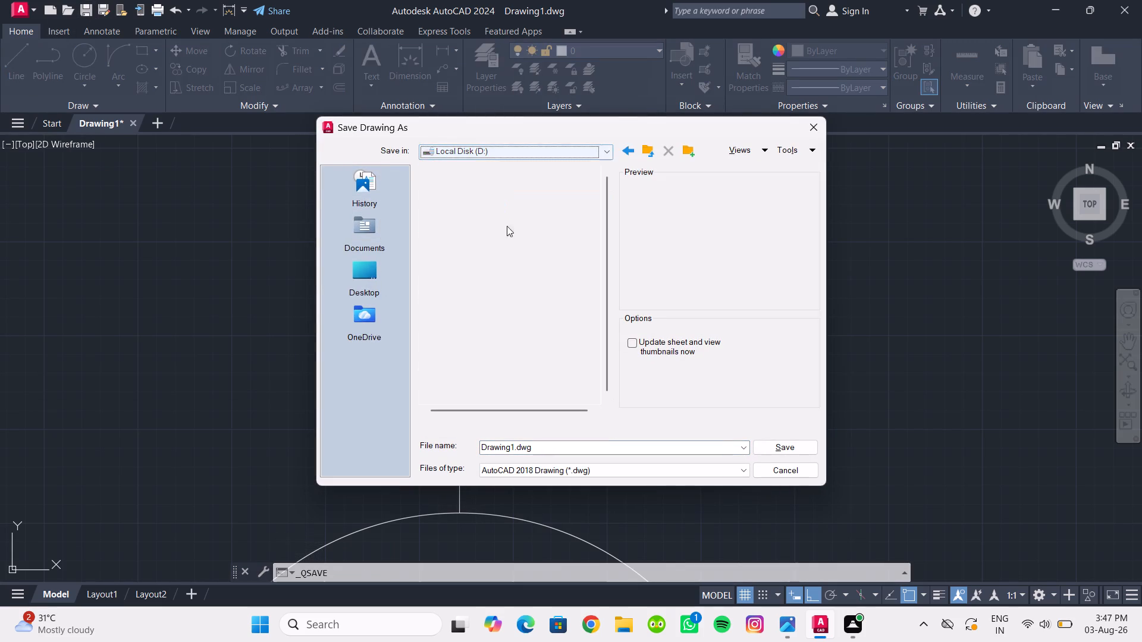
double_click(540, 233)
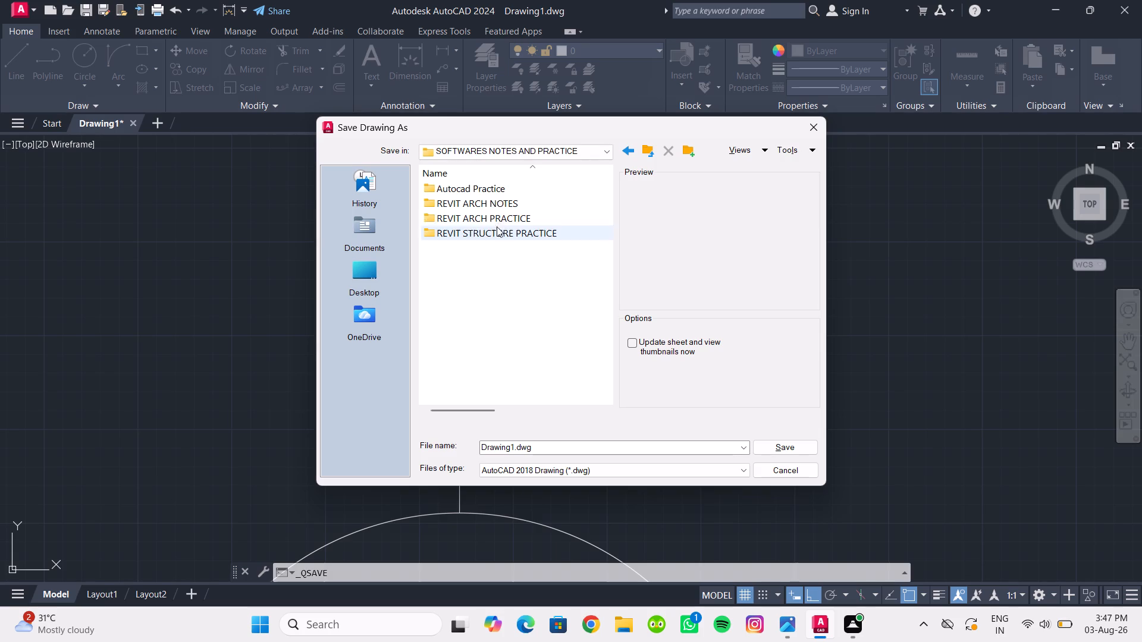
double_click(494, 194)
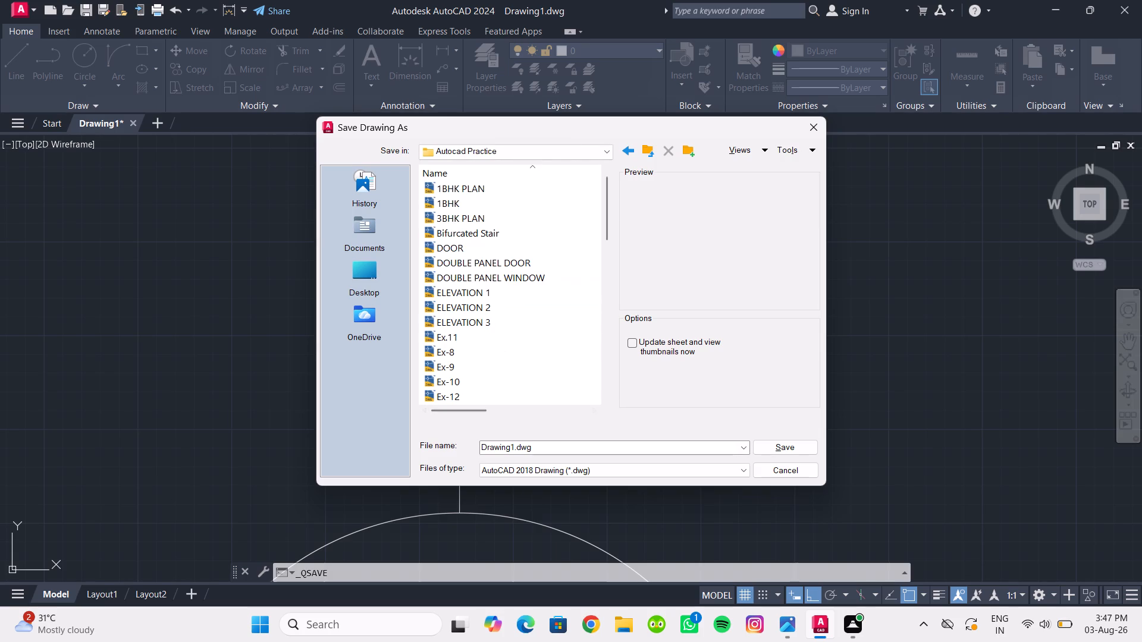
left_click(533, 447)
type("CHA")
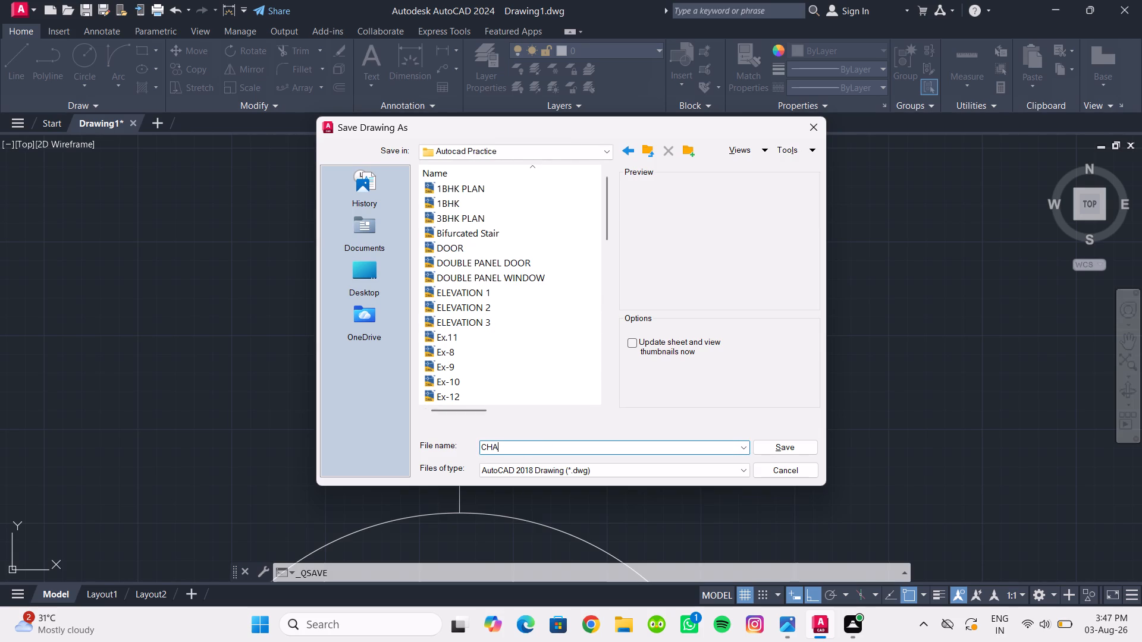
type("RMNA")
key("BackSpace")
key("BackSpace")
key("k")
key("BackSpace")
type("INAR")
key("space")
type("ELEVATION")
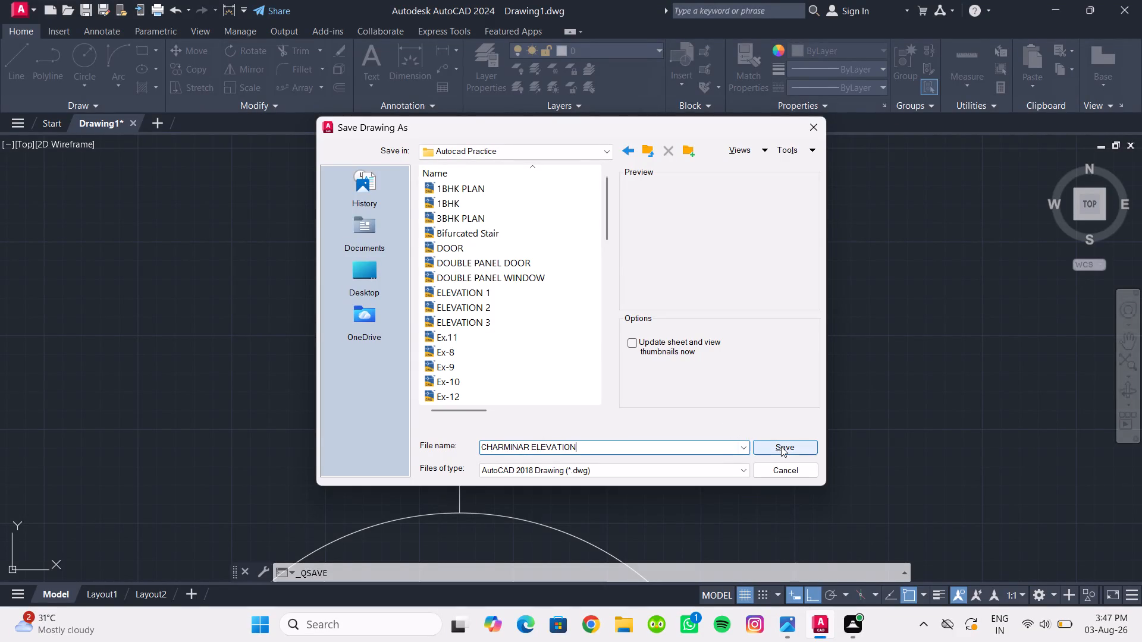
left_click(781, 446)
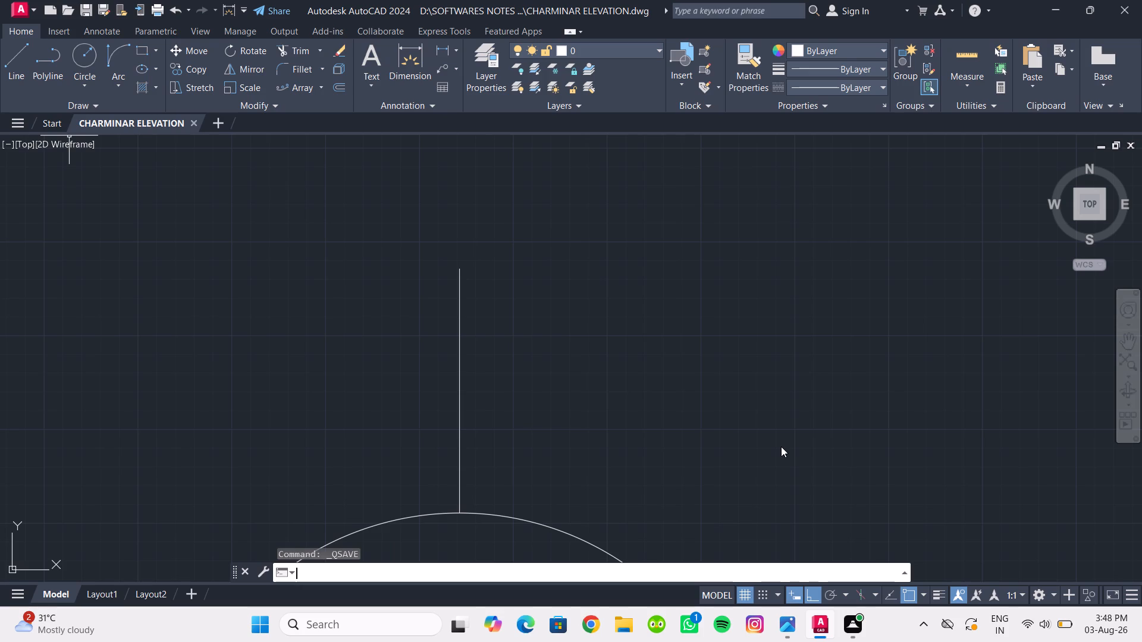
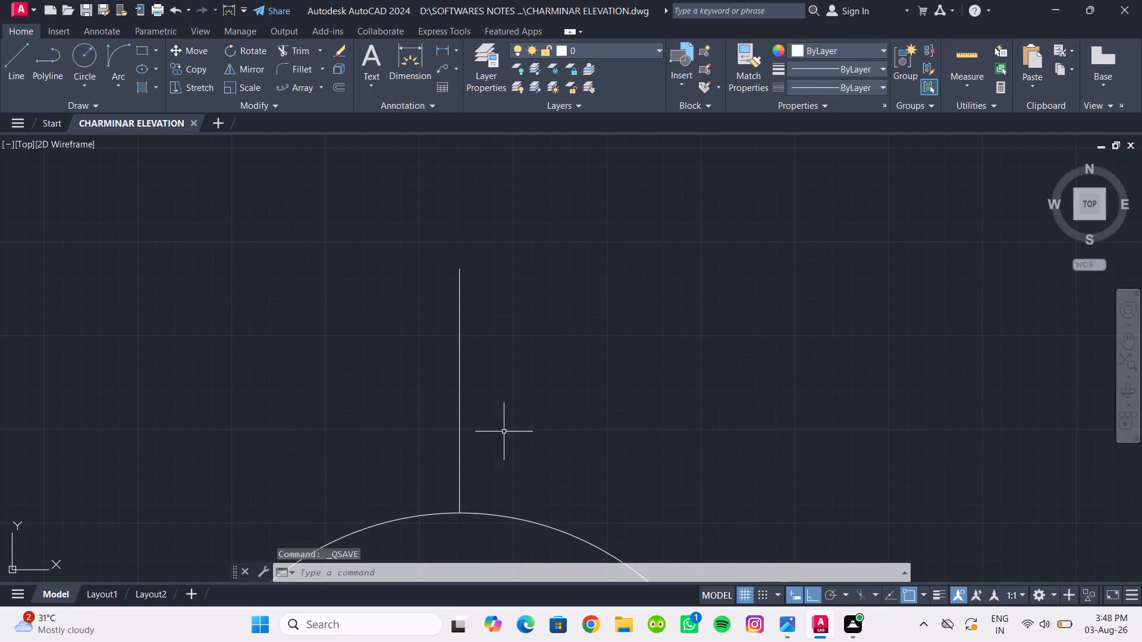
Save the drawing.
left_click(85, 14)
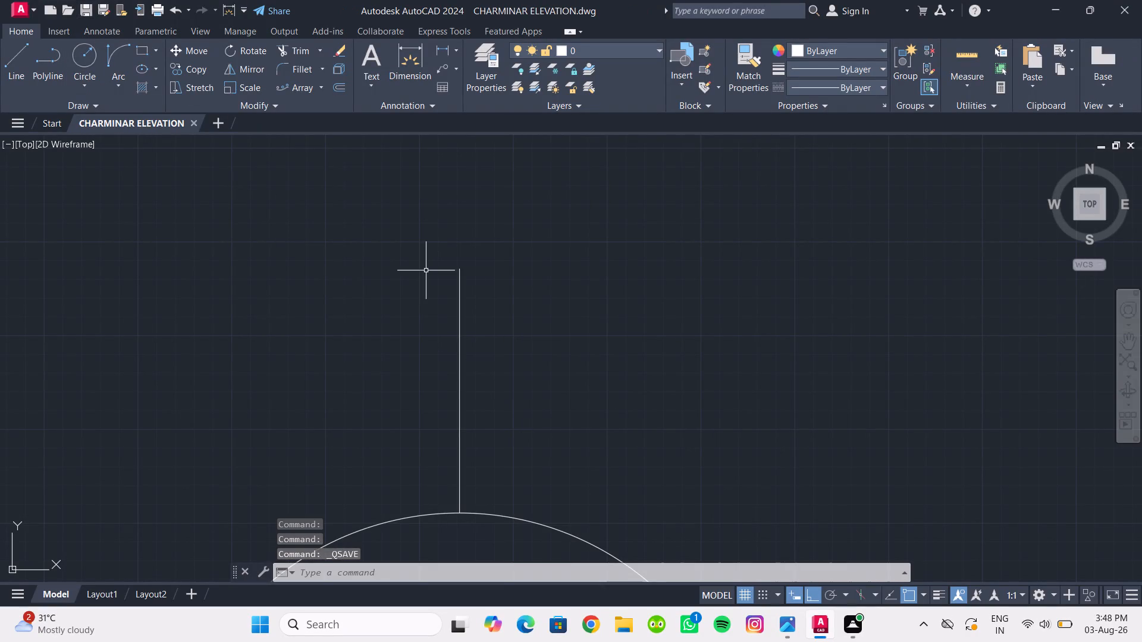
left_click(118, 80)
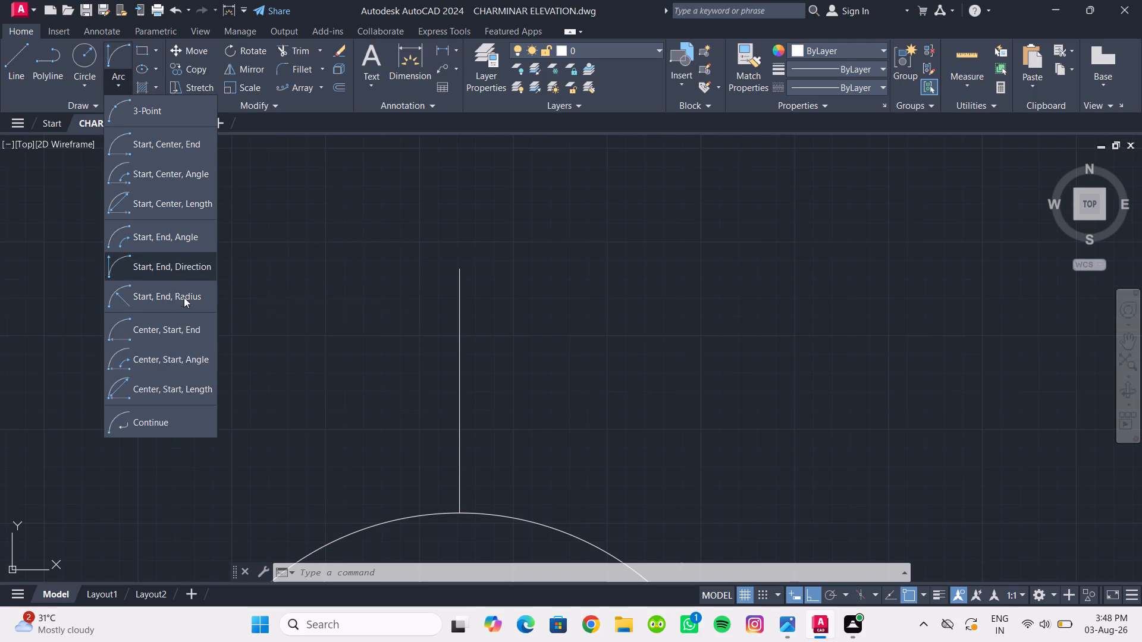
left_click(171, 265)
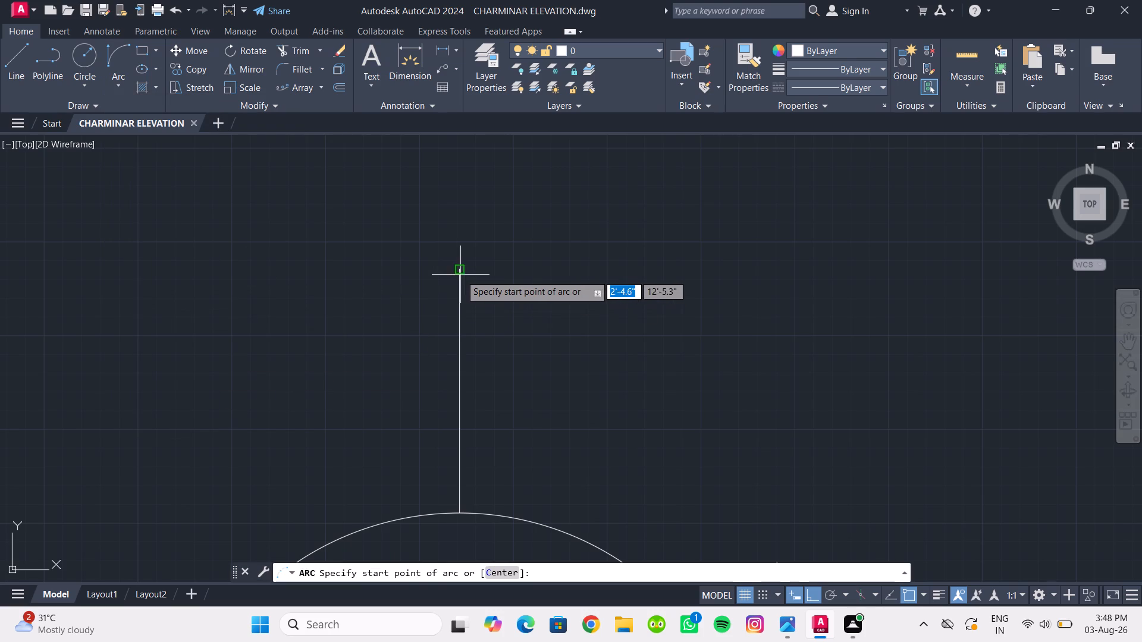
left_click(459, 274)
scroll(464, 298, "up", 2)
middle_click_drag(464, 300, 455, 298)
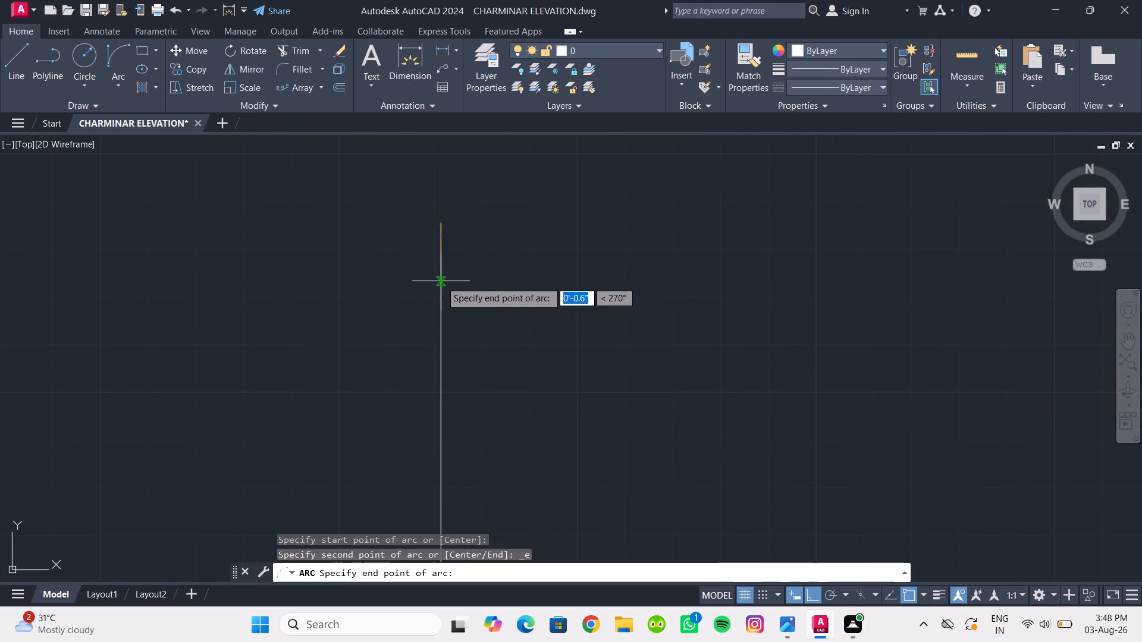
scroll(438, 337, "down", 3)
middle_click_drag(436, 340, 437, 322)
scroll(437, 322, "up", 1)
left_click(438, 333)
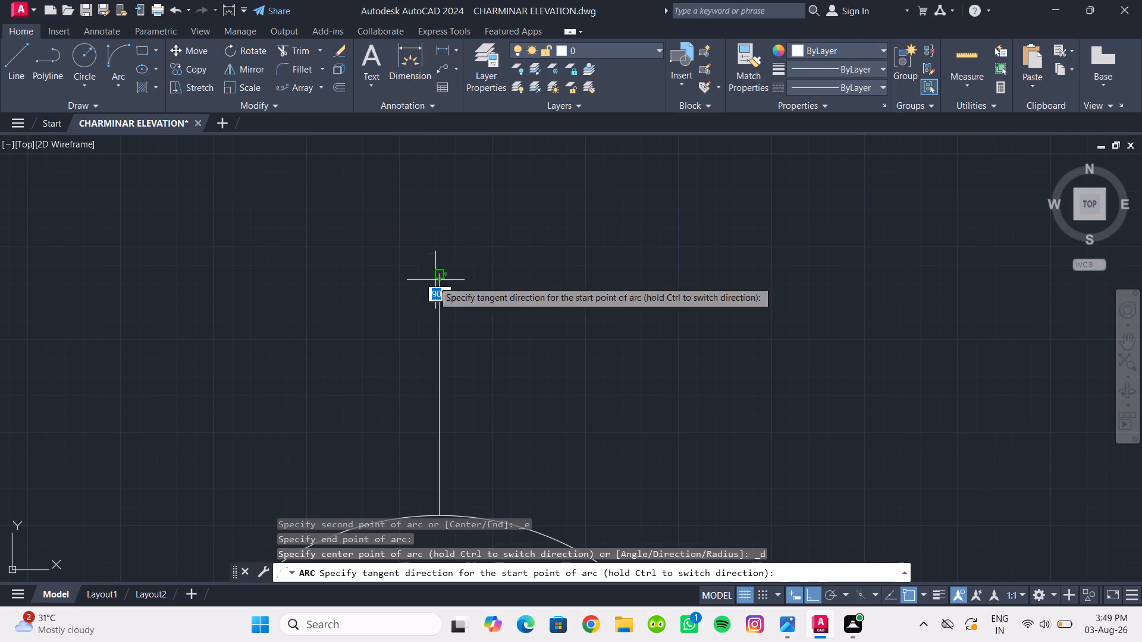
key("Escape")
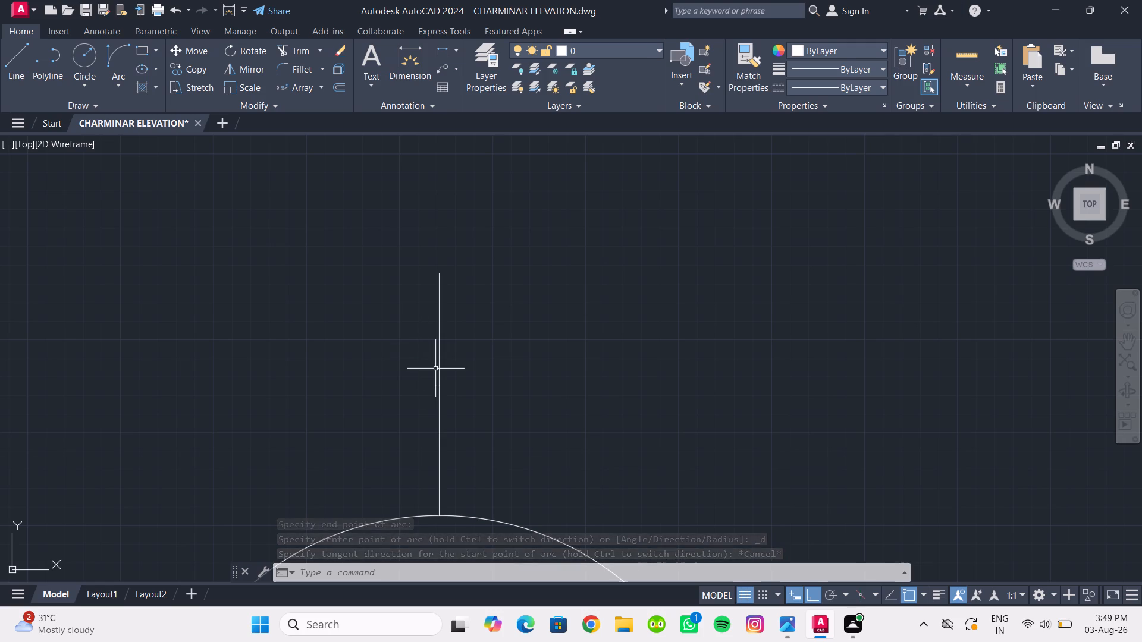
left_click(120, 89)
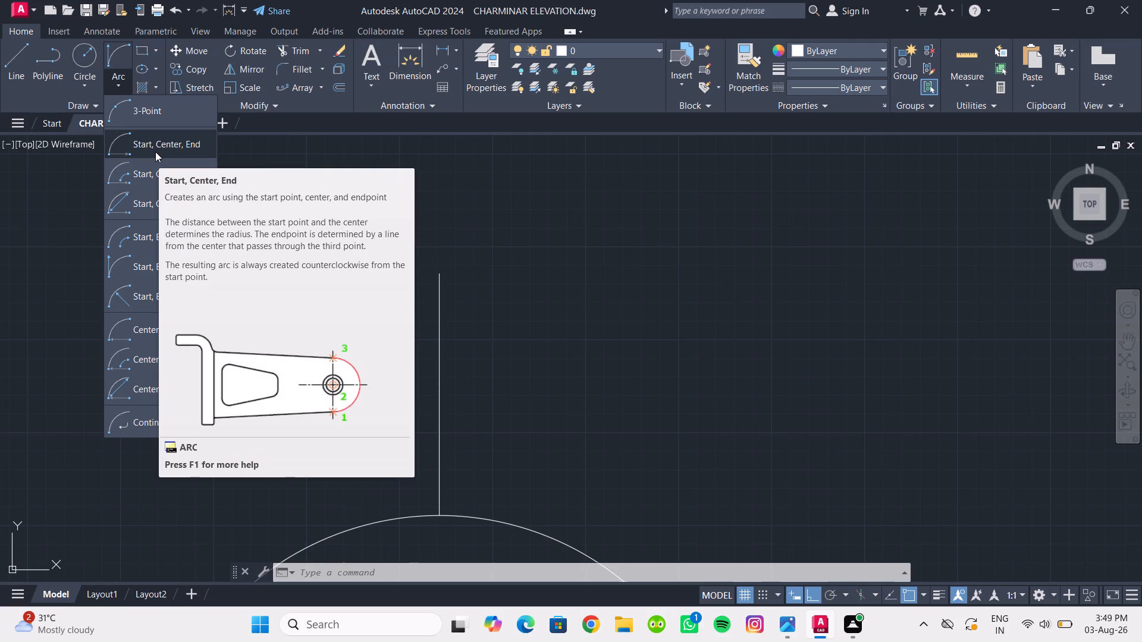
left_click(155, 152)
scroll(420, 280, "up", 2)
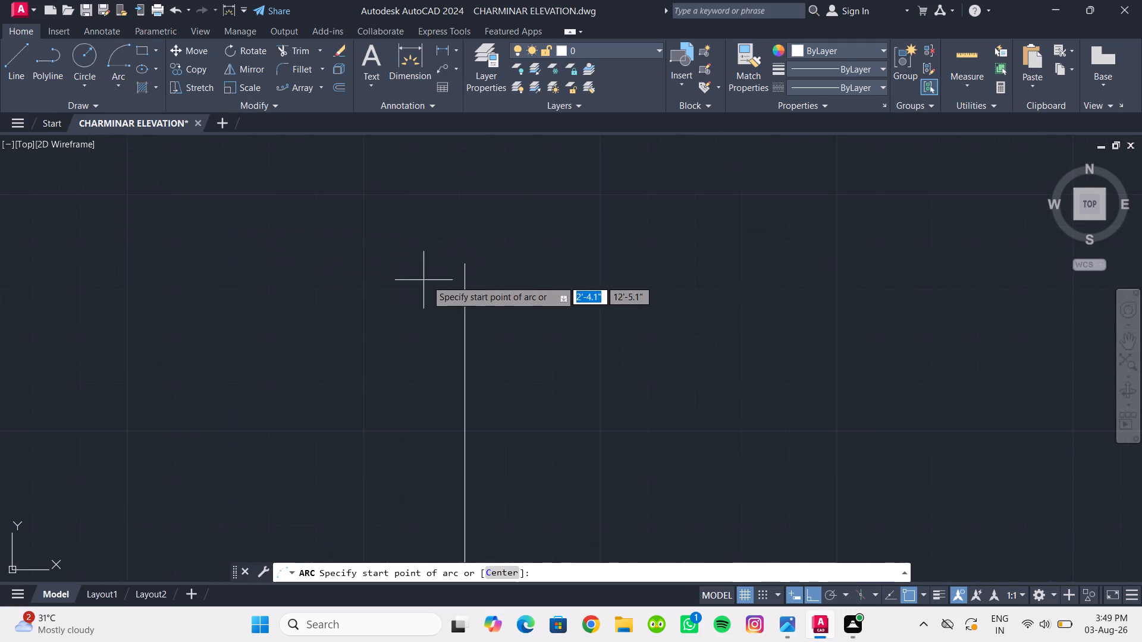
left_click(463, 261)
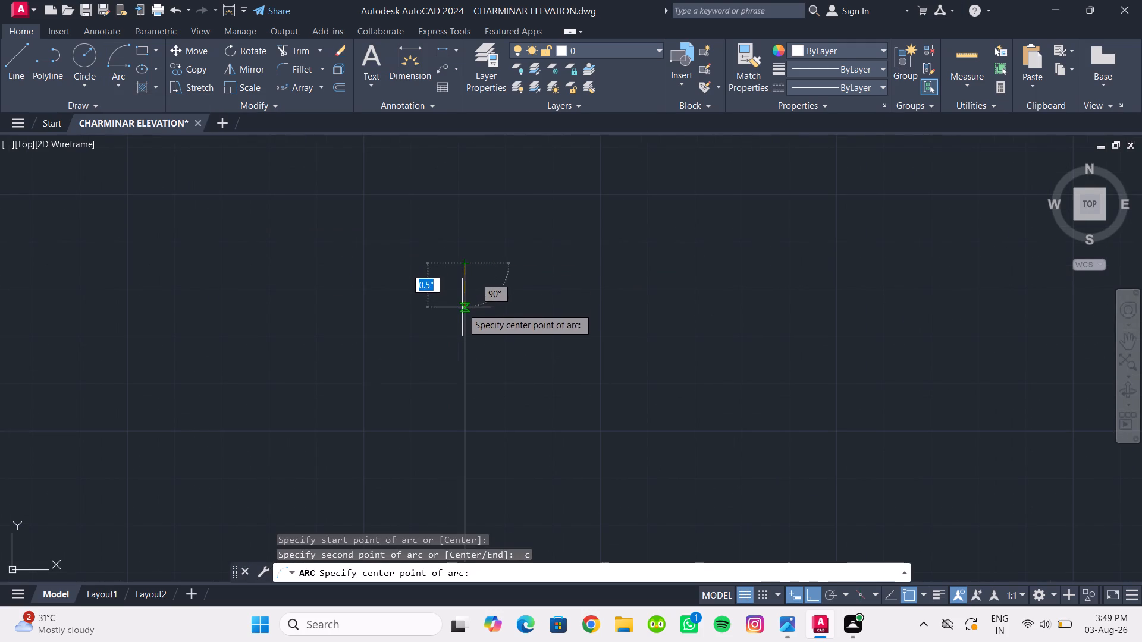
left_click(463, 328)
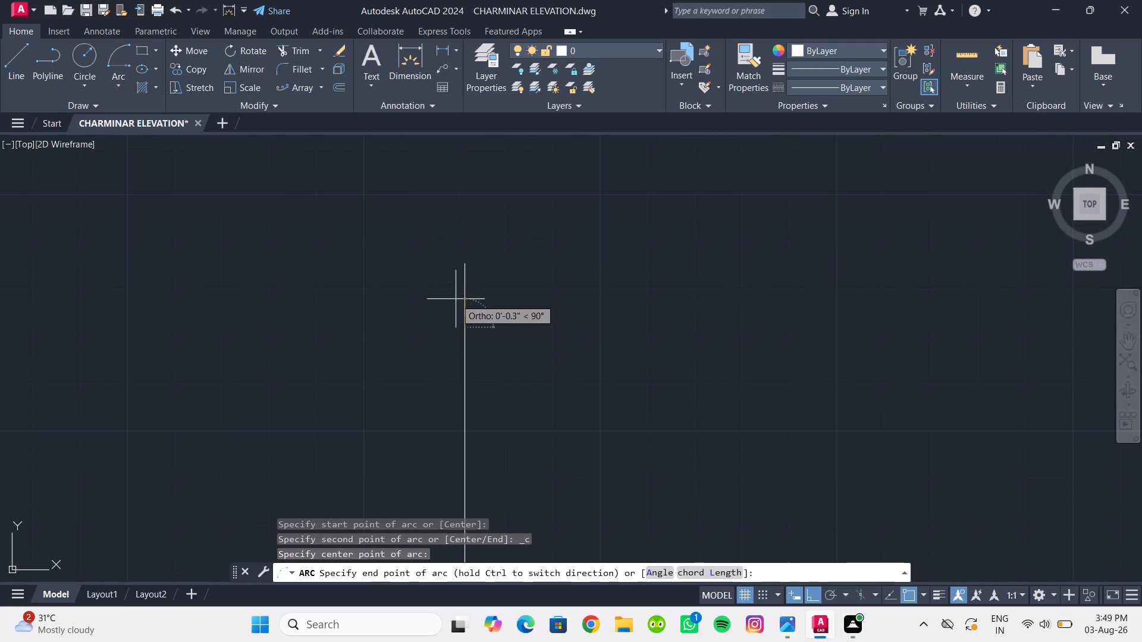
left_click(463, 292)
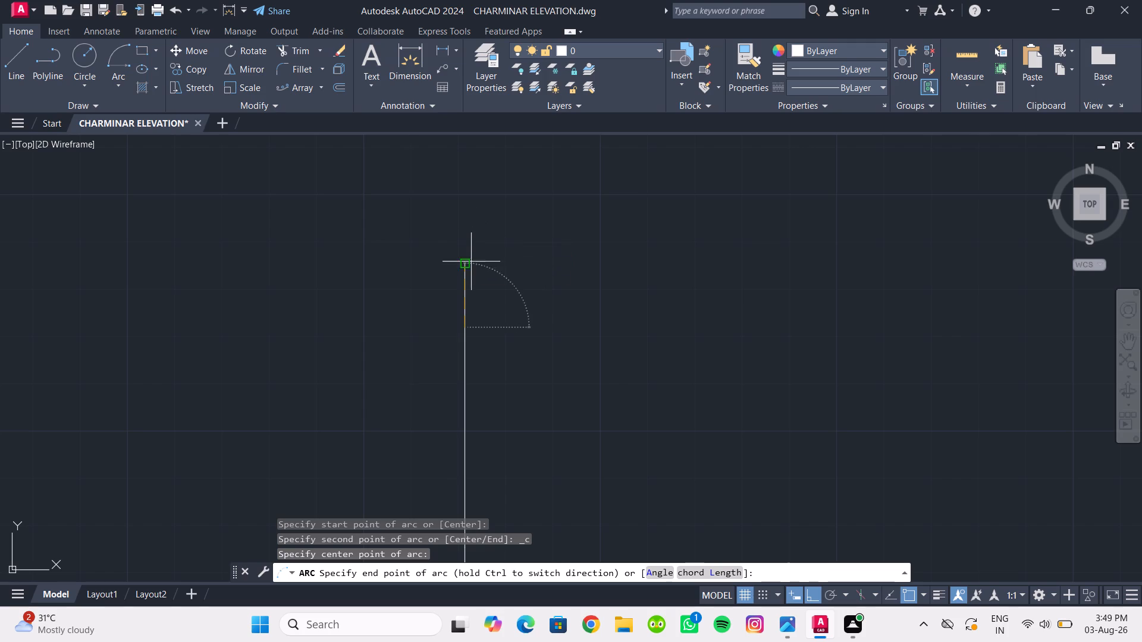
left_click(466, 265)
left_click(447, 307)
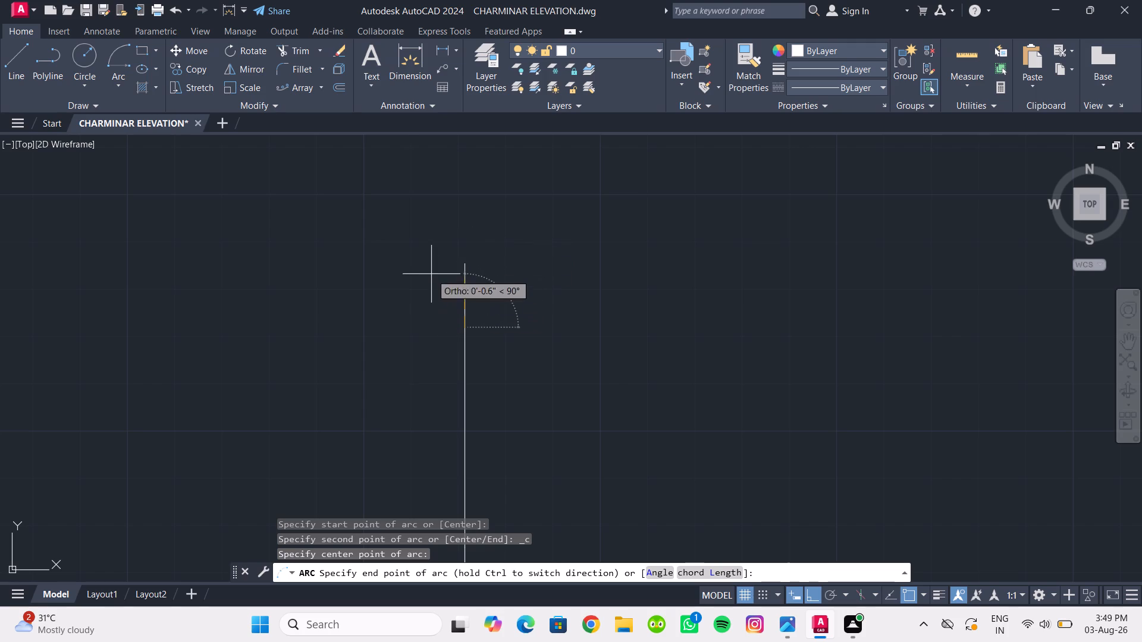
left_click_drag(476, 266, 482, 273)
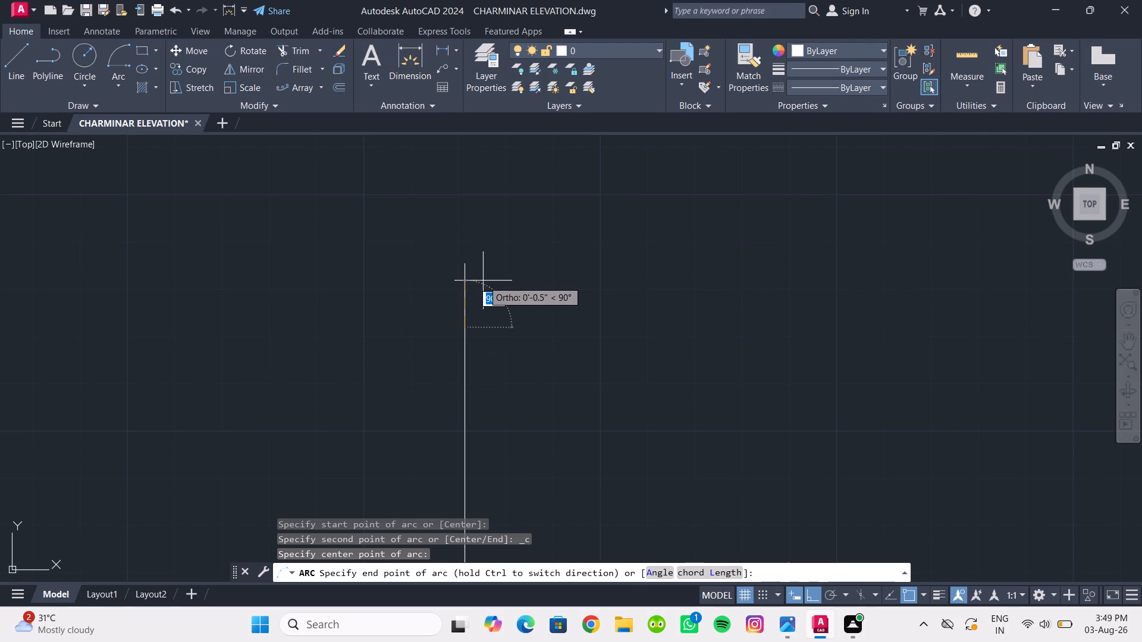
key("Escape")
With Ortho off, draw two slanted lines about 1.5" long down from the finial's top end, one on each side, forming an arrowhead.
middle_click_drag(445, 273, 454, 297)
scroll(446, 278, "up", 1)
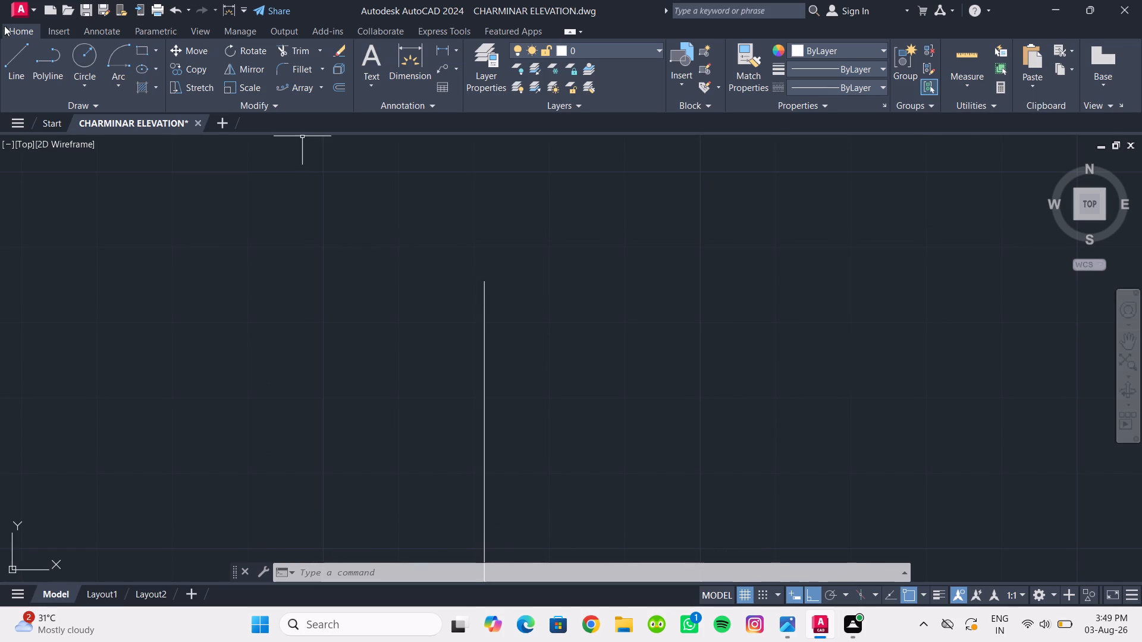
left_click(23, 42)
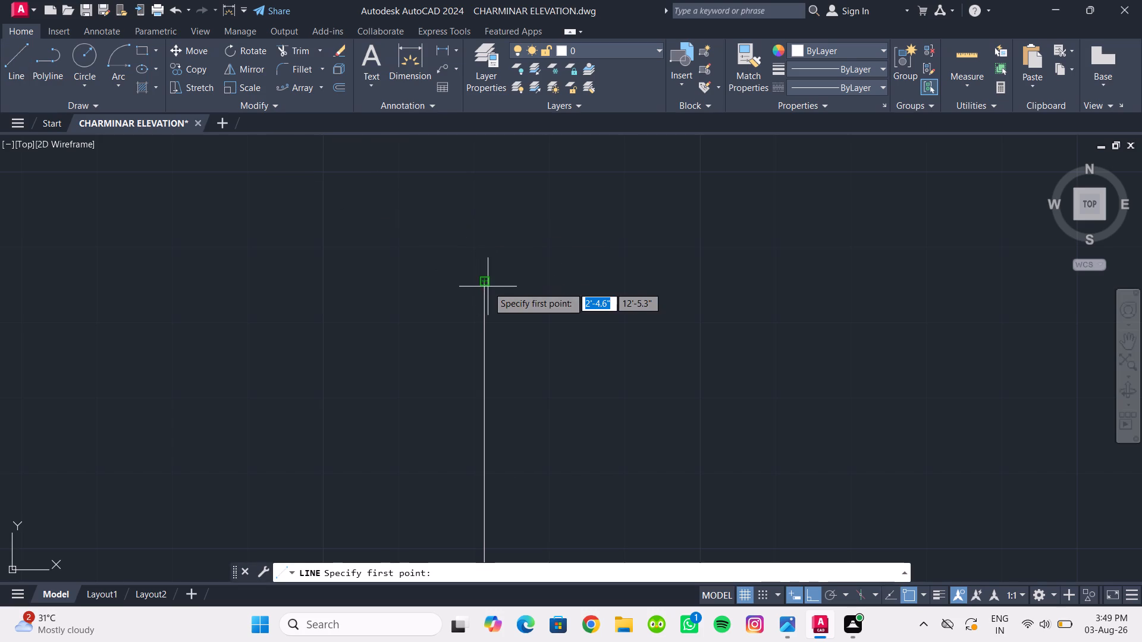
left_click(484, 283)
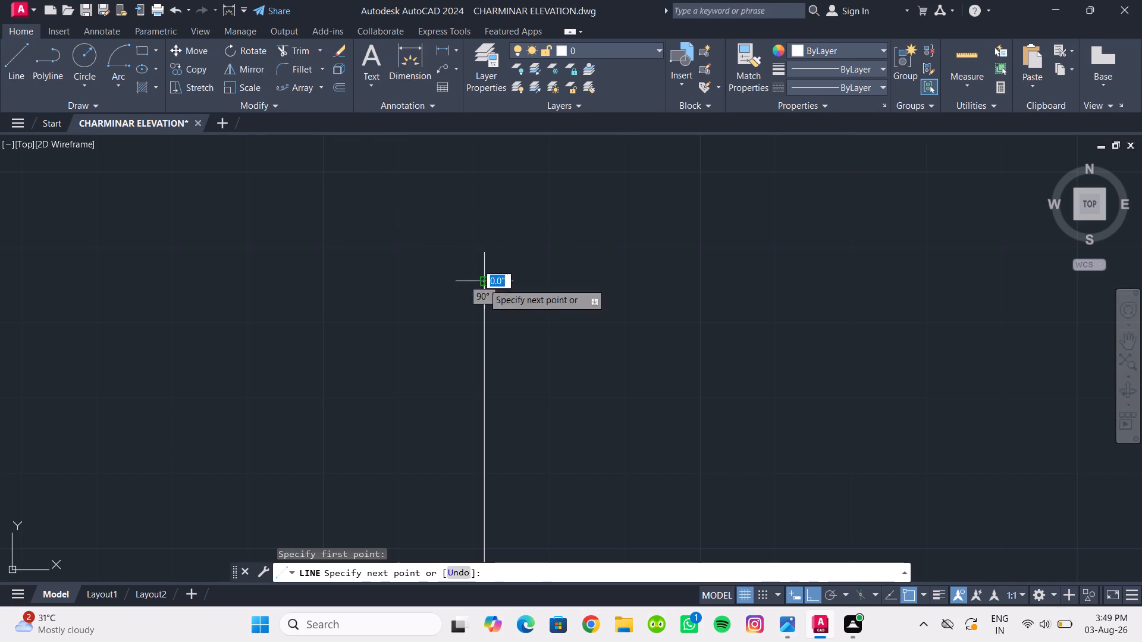
left_click(817, 596)
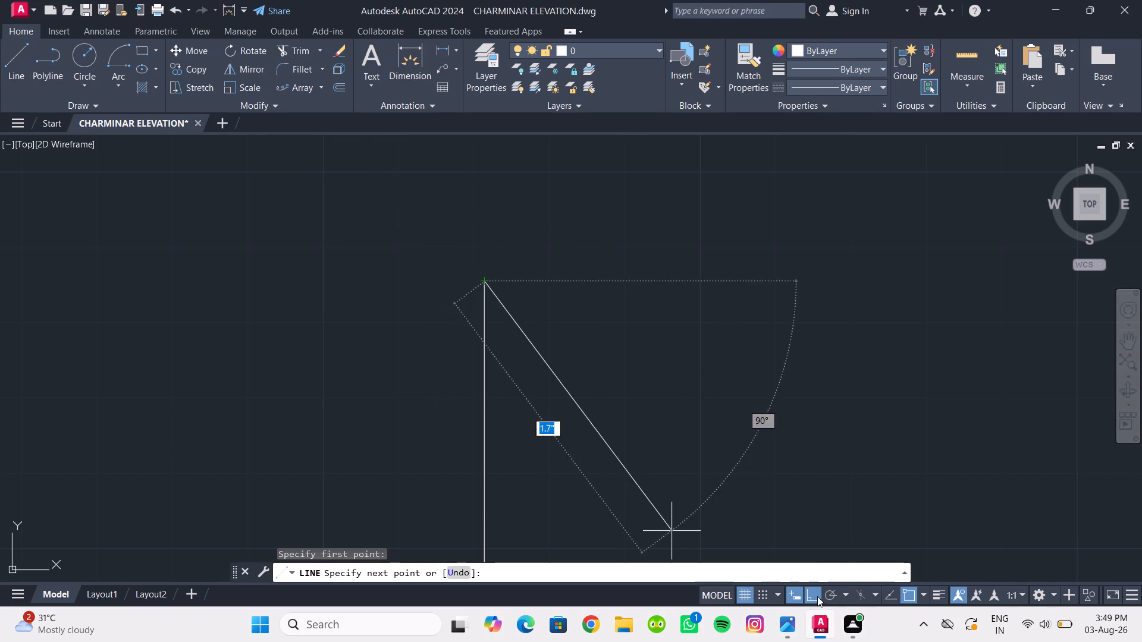
scroll(452, 358, "down", 3)
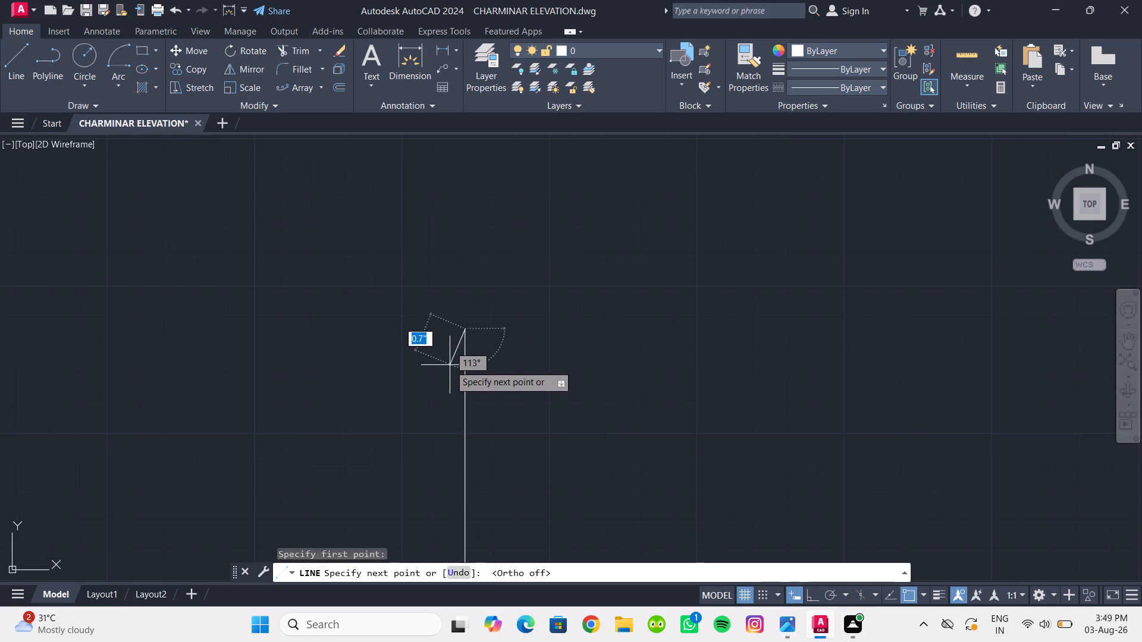
middle_click_drag(450, 365, 447, 241)
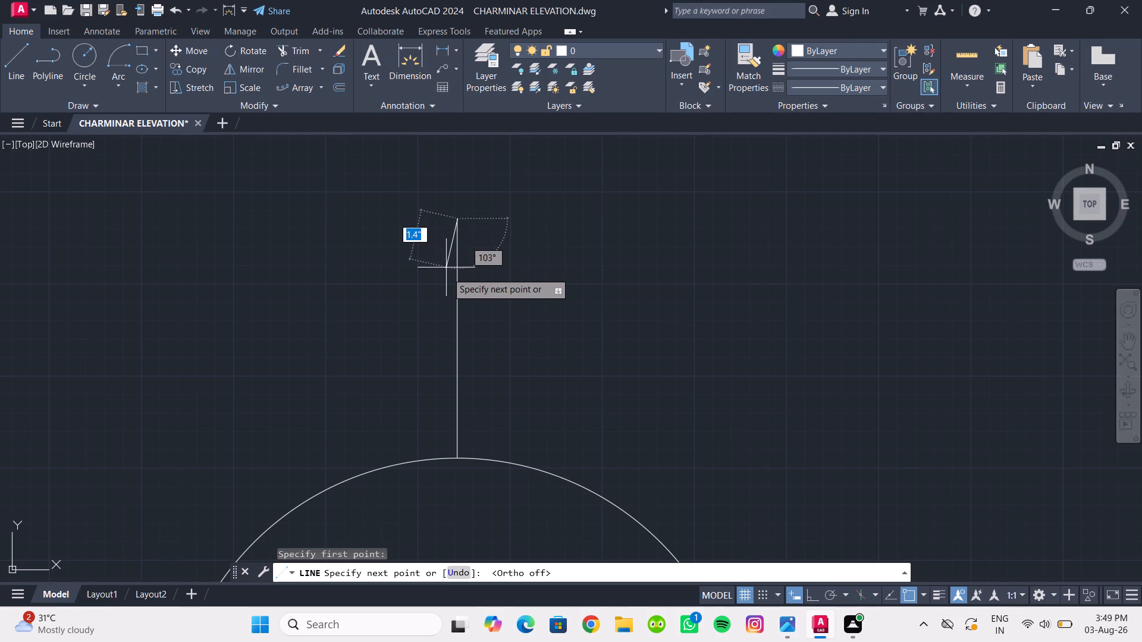
left_click(447, 274)
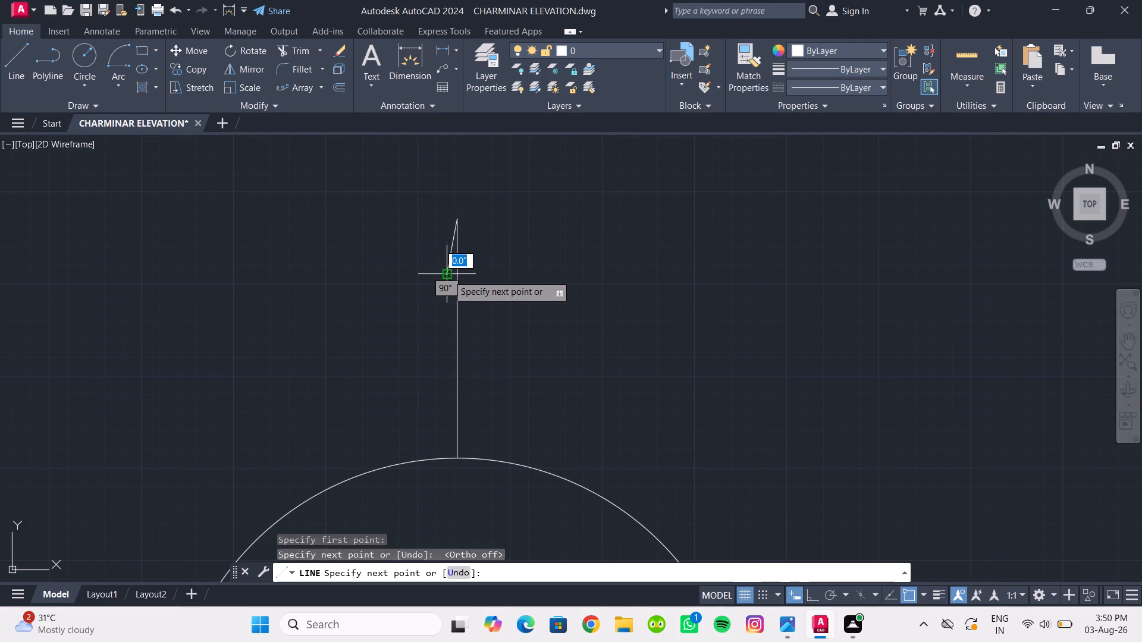
key("Escape")
key("space")
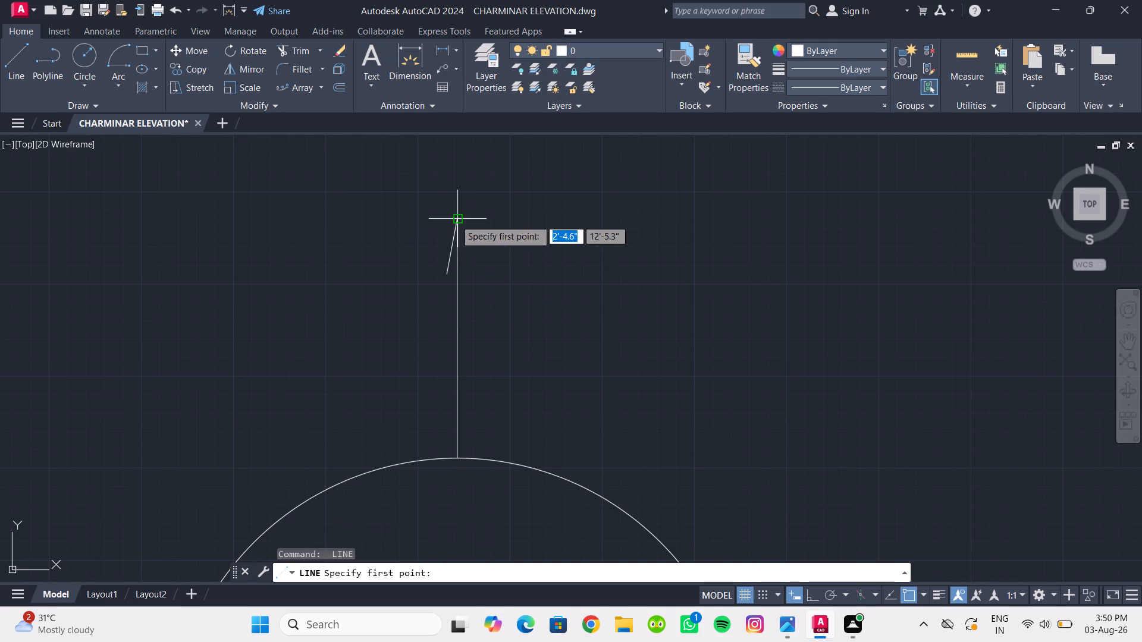
left_click(455, 219)
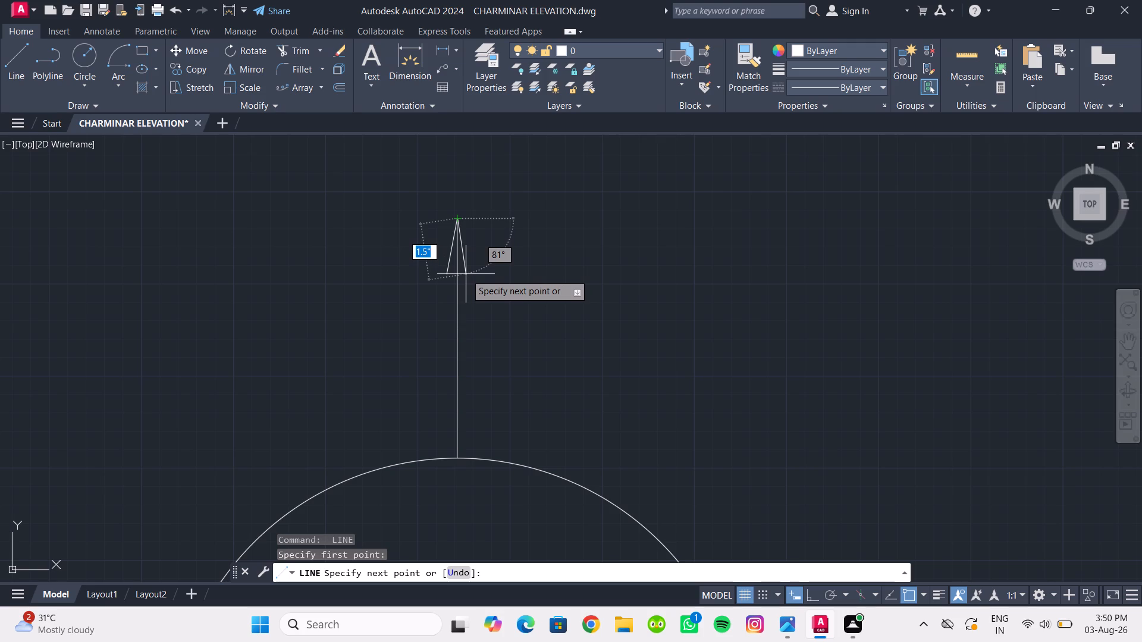
left_click(466, 274)
key("Escape")
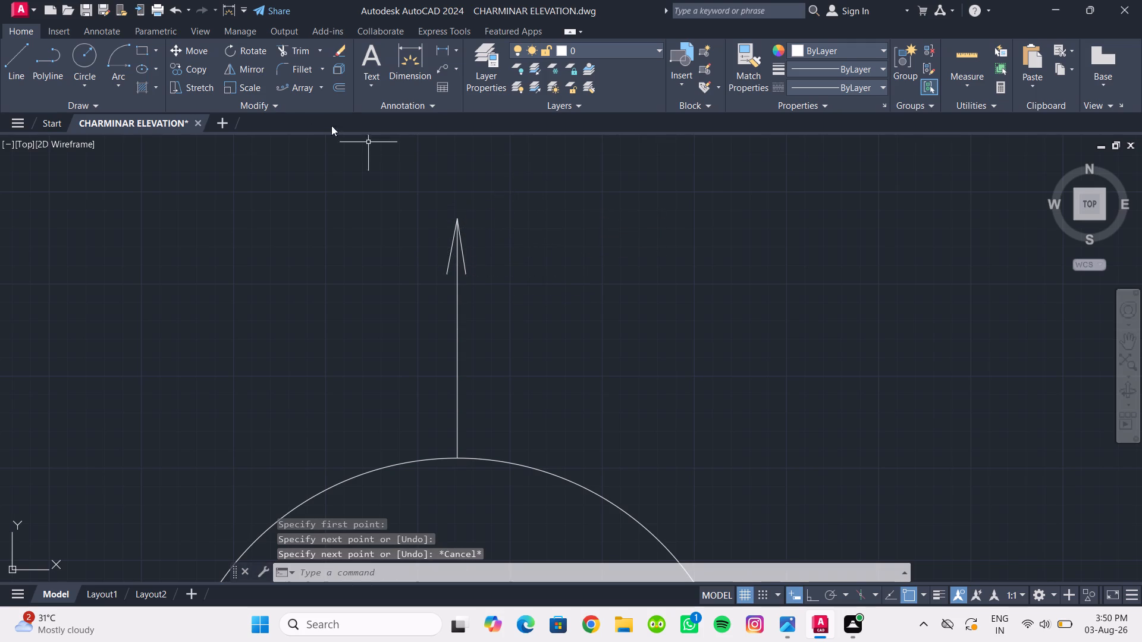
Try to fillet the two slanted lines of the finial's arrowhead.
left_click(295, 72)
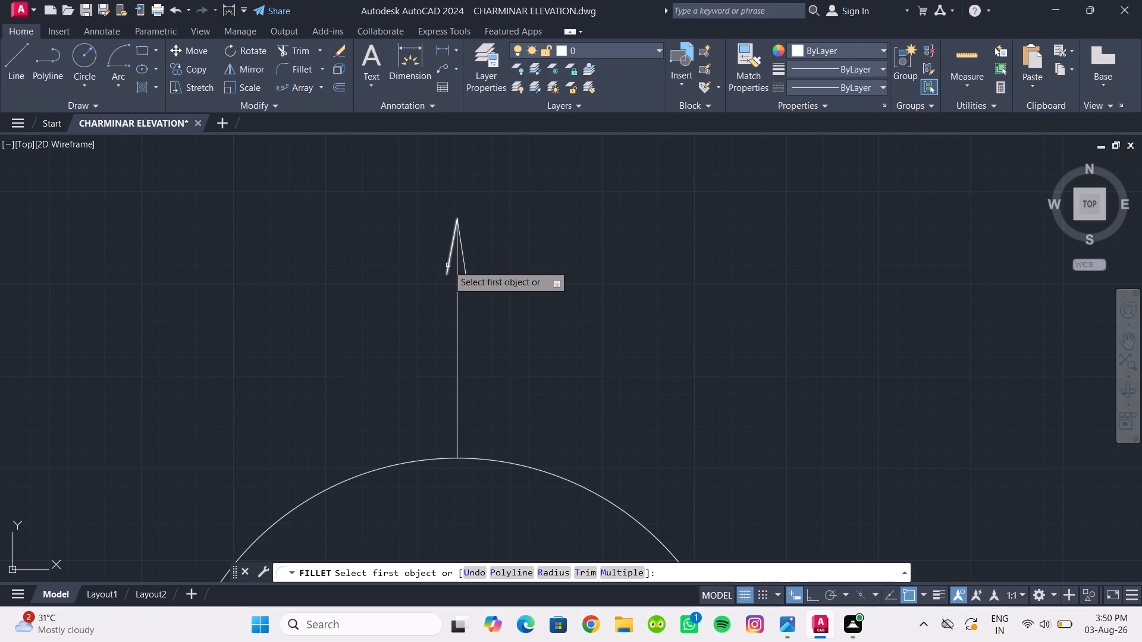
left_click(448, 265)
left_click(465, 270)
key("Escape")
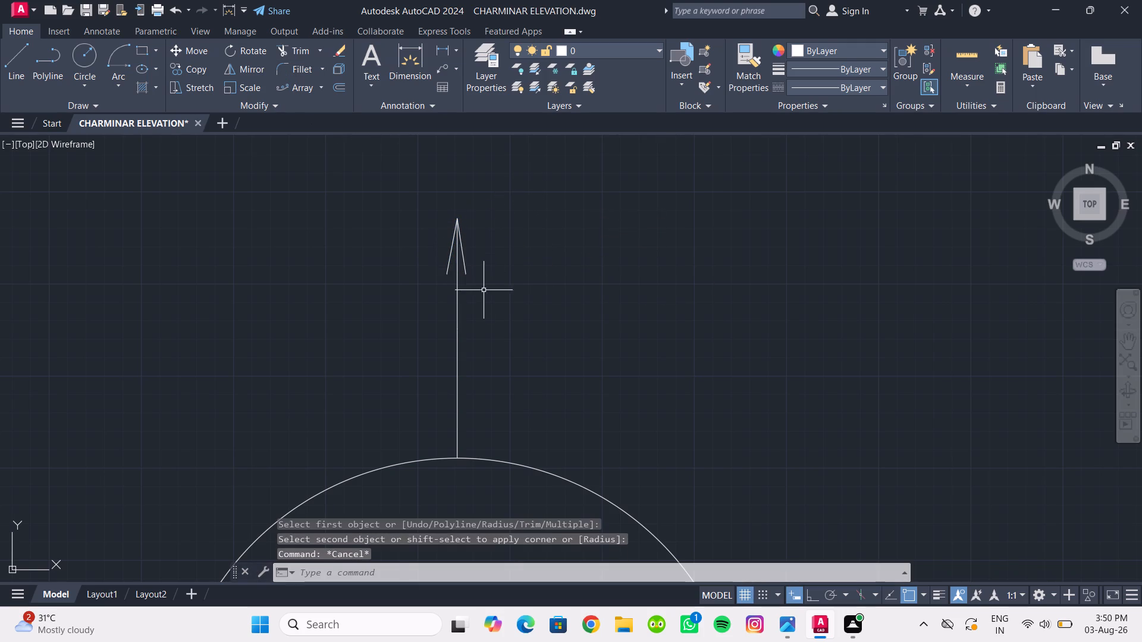
Close the arrowhead with a Start, End, Direction arc from the right line's lower end to the left line's lower end, bulging downward.
scroll(483, 290, "up", 1)
middle_click_drag(482, 290, 465, 307)
scroll(475, 299, "up", 1)
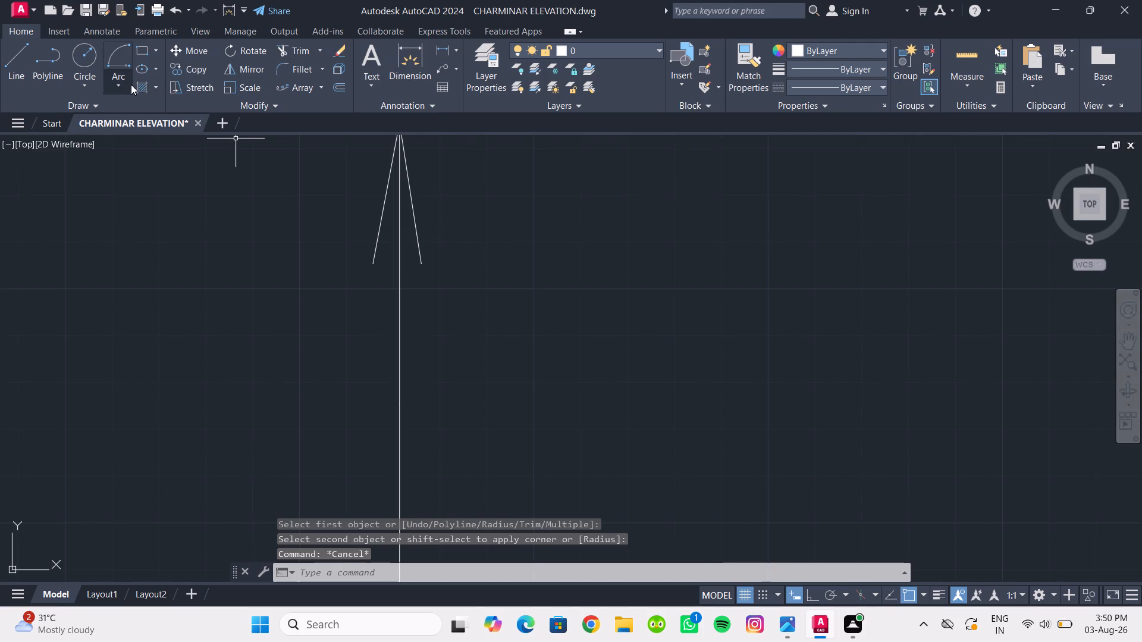
left_click(127, 80)
left_click(192, 269)
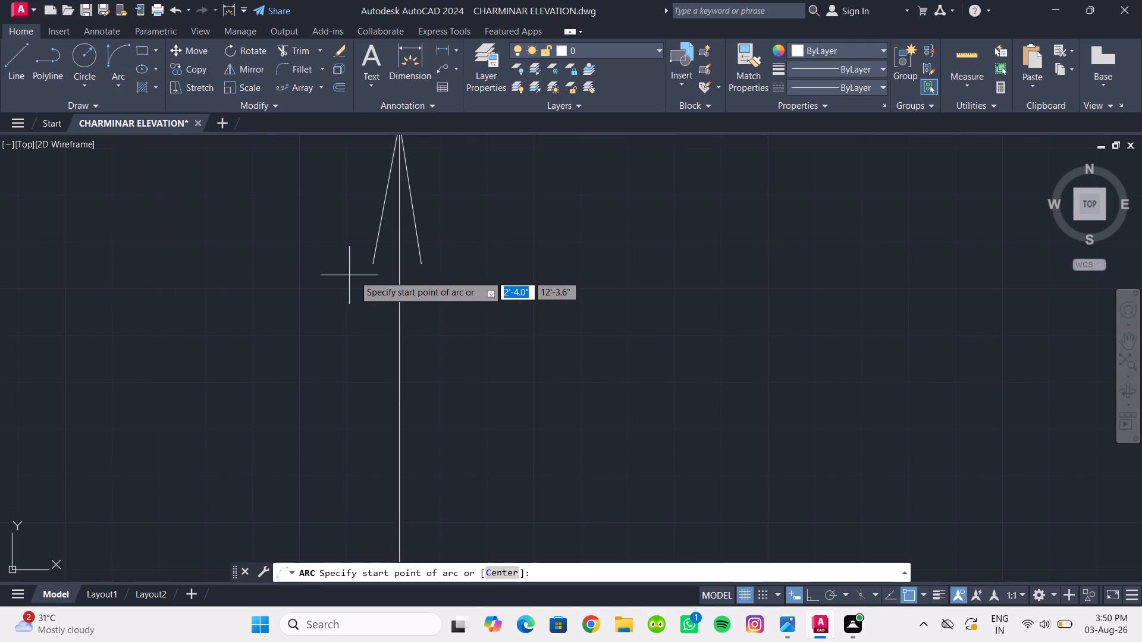
left_click(413, 264)
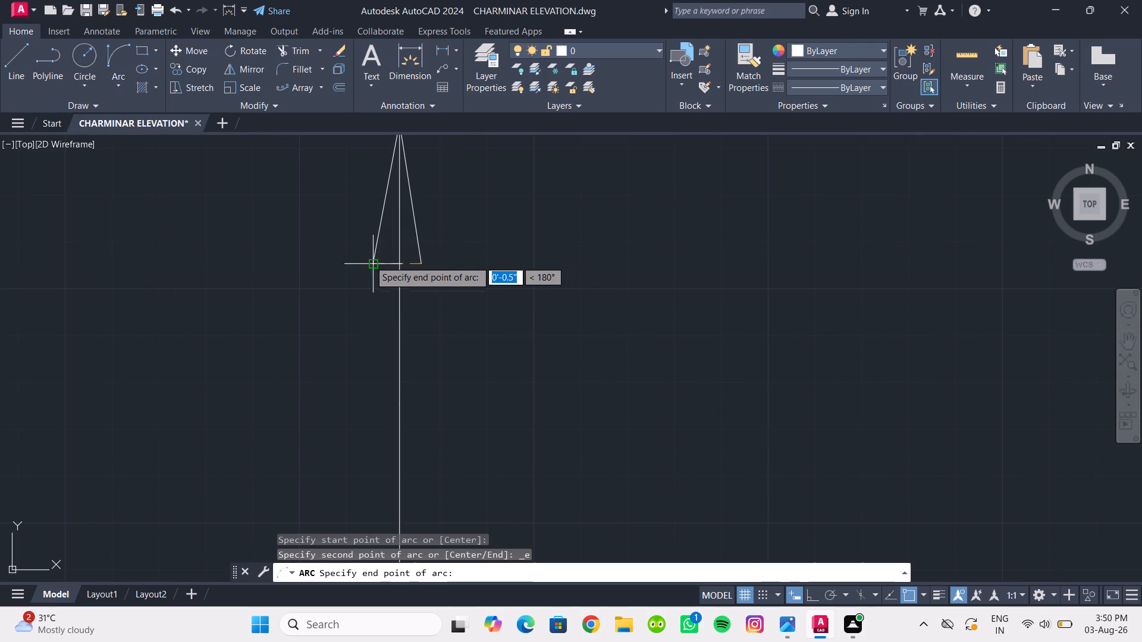
left_click(369, 262)
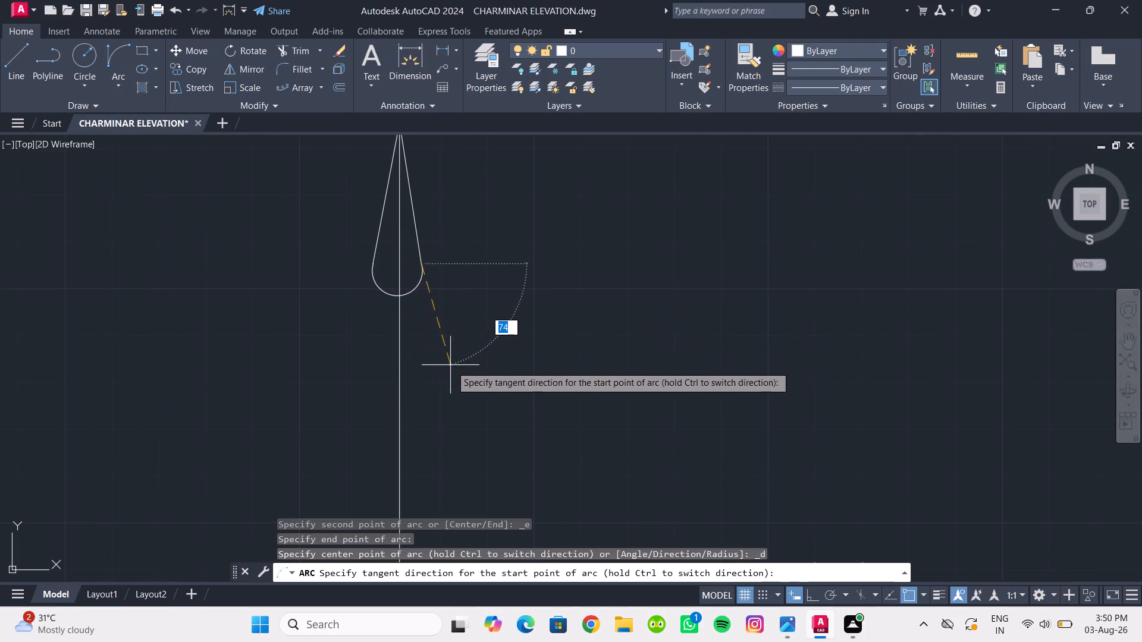
left_click(440, 361)
Draw a circle of about 0.5" radius centred on the finial line, its top touching the arrowhead's rounded base.
middle_click_drag(454, 342, 479, 372)
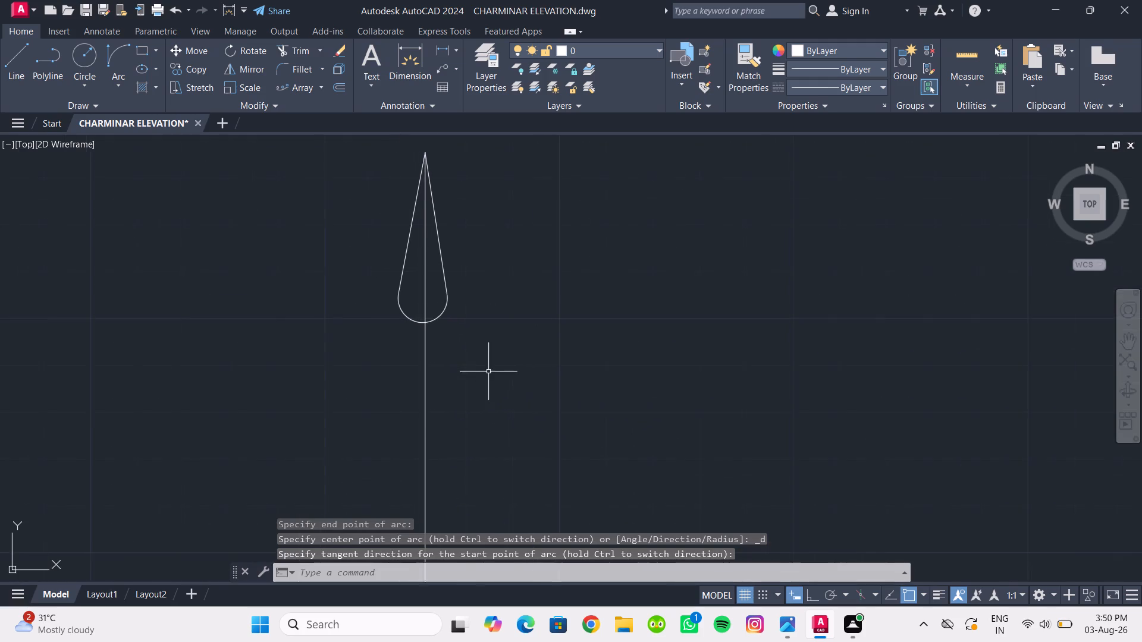
scroll(484, 370, "down", 2)
middle_click(479, 366)
scroll(472, 377, "up", 1)
middle_click_drag(471, 379, 503, 374)
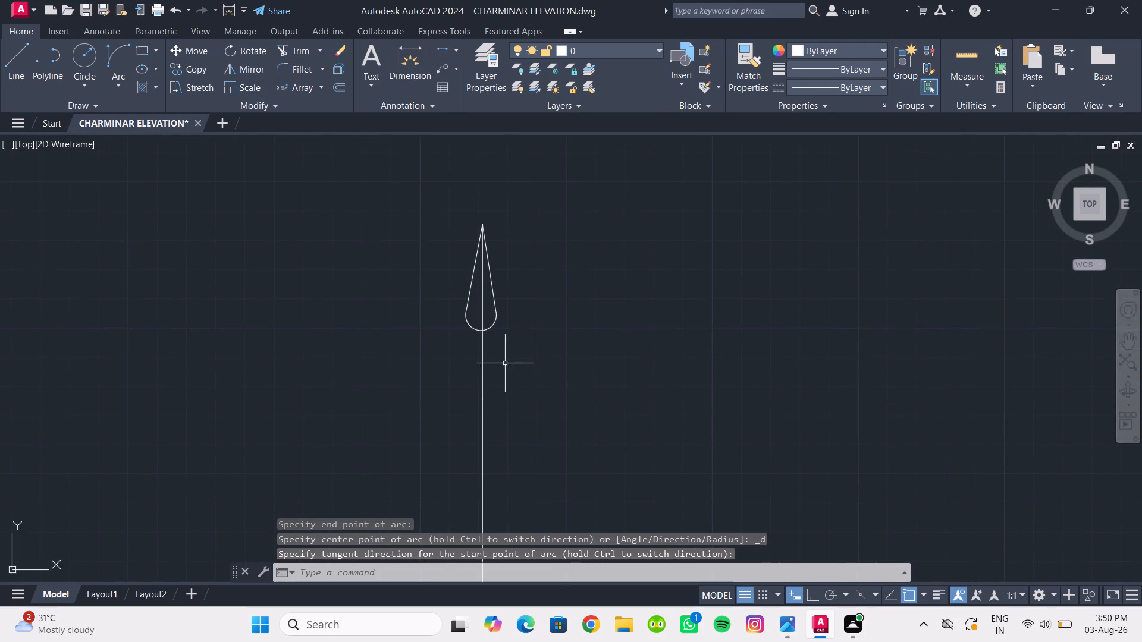
scroll(507, 361, "up", 1)
middle_click_drag(507, 361, 554, 410)
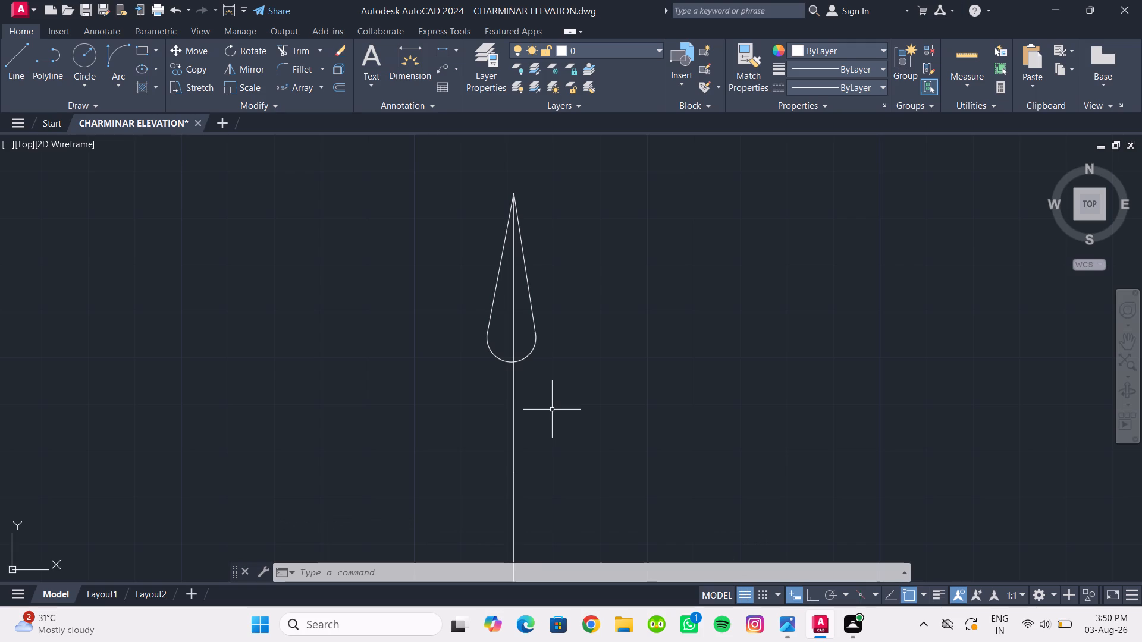
scroll(573, 432, "down", 1)
middle_click_drag(567, 426, 567, 331)
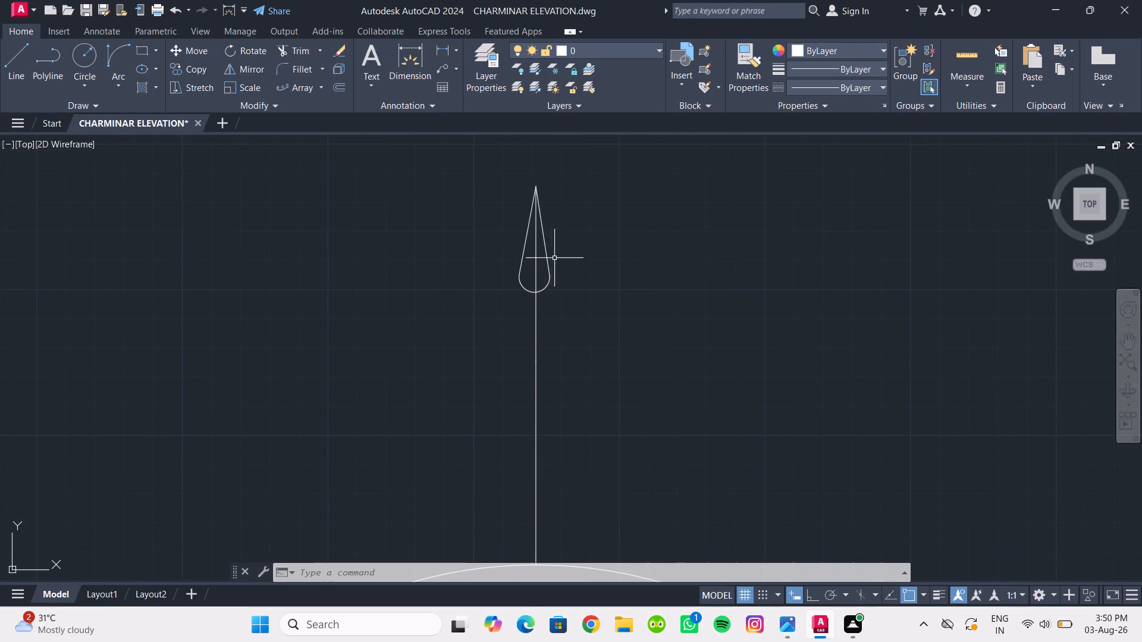
left_click(84, 87)
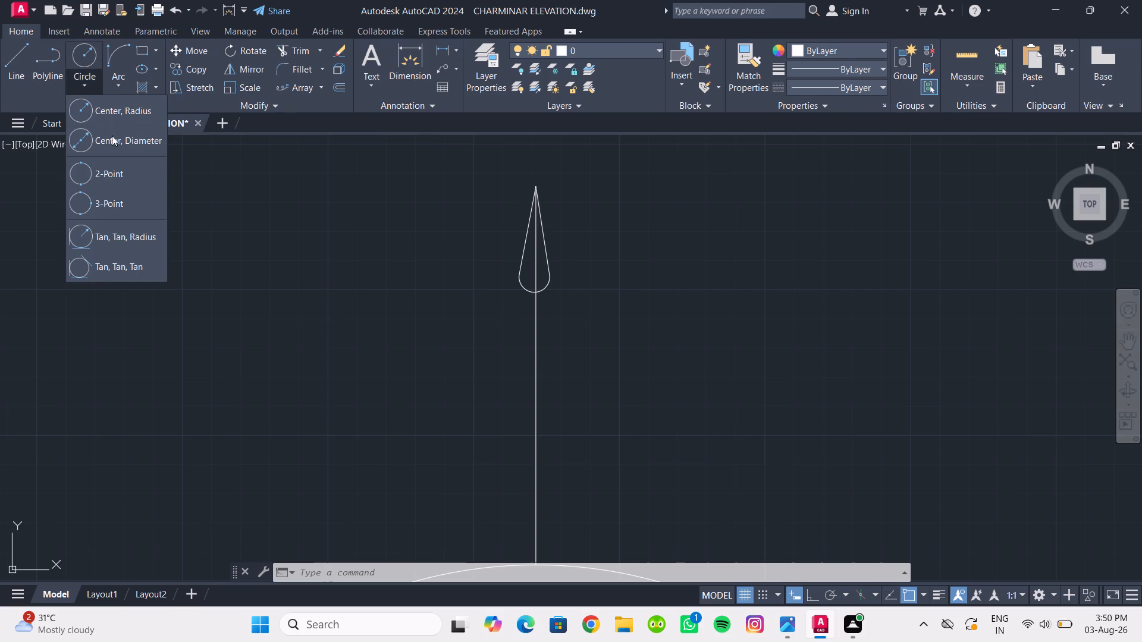
left_click(107, 108)
middle_click_drag(556, 322, 526, 285)
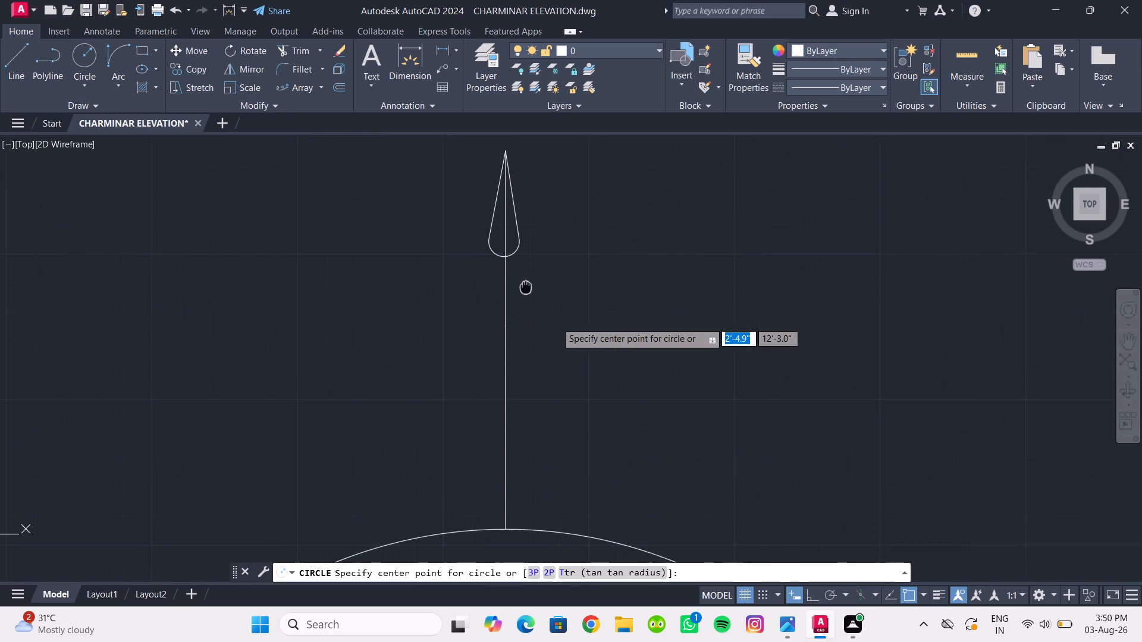
middle_click_drag(526, 285, 522, 282)
left_click(503, 285)
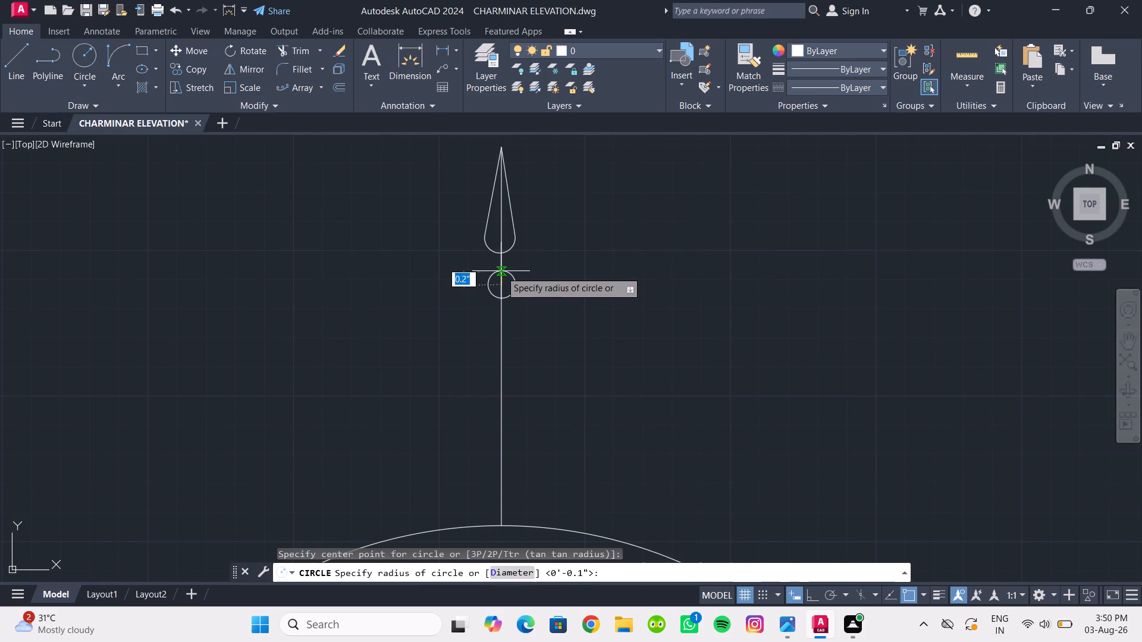
left_click(500, 256)
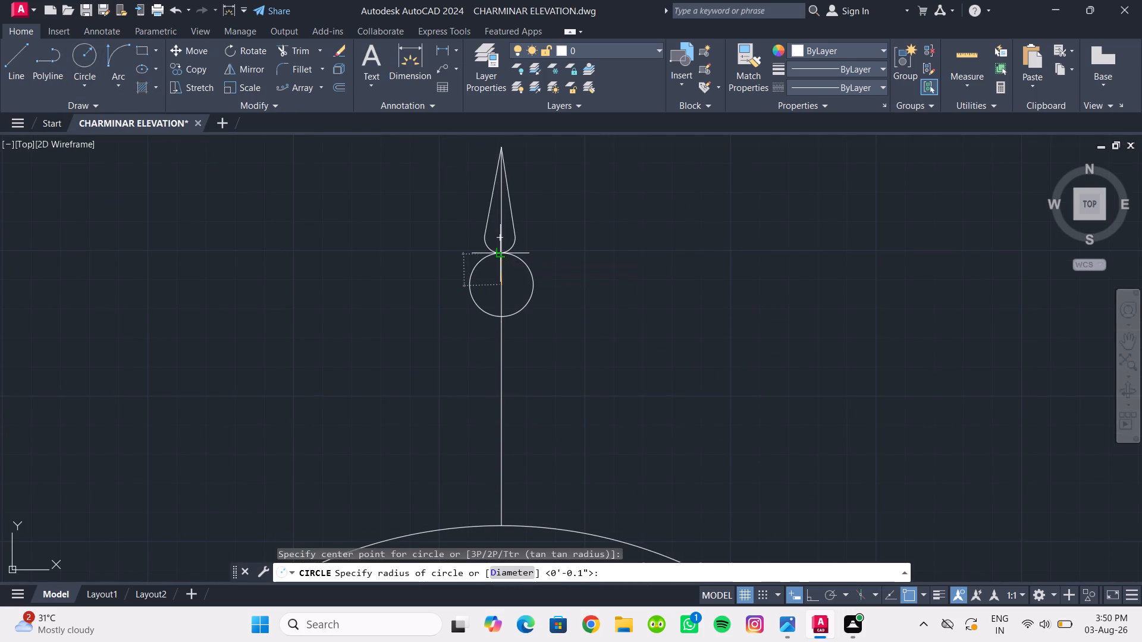
With Ortho on, copy the circle straight down the finial line by about 1.6".
left_click(81, 59)
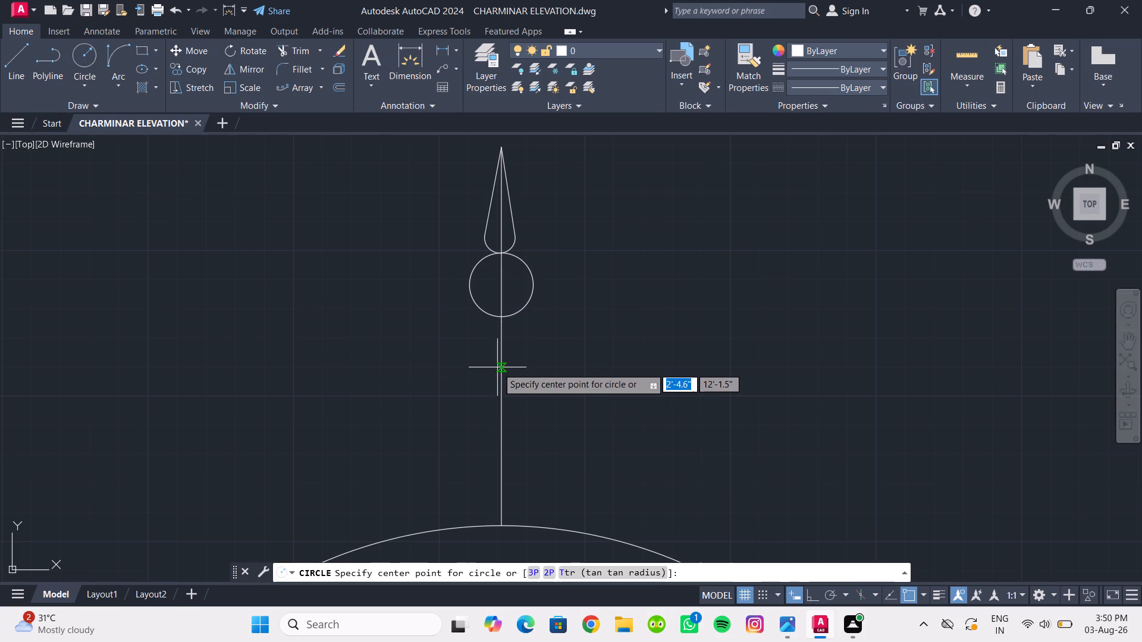
key("Escape")
left_click(507, 316)
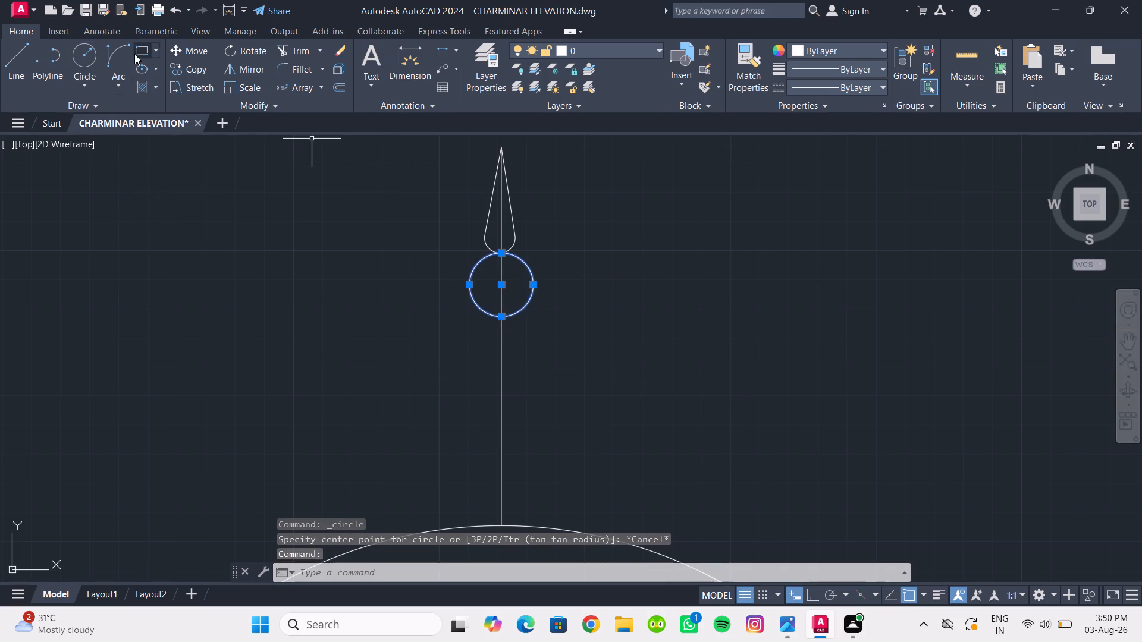
left_click(193, 67)
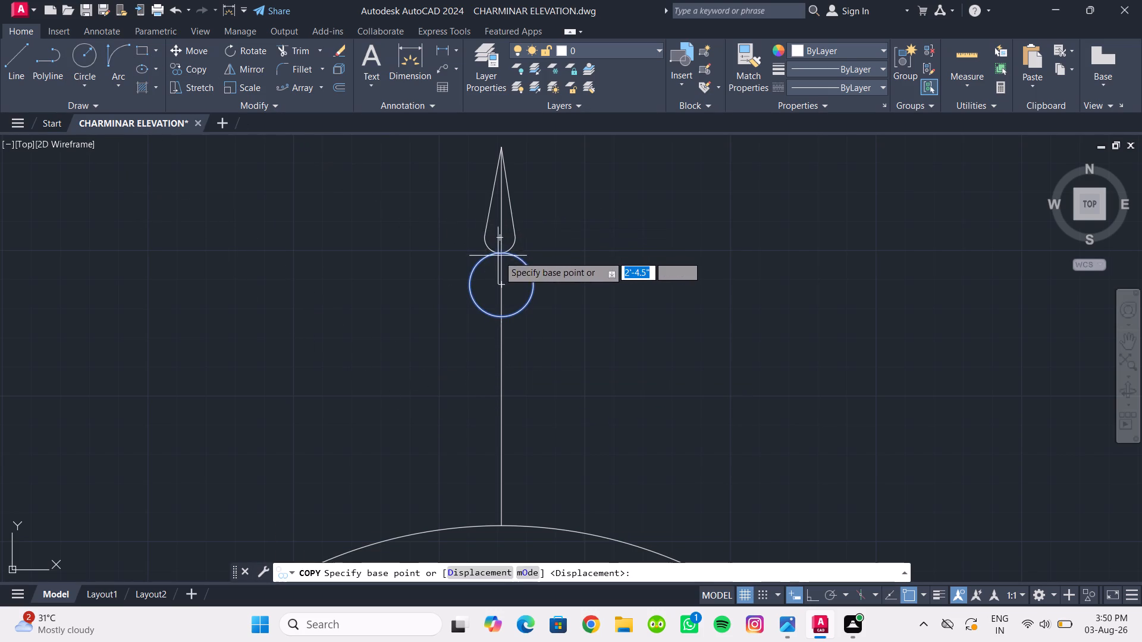
left_click(498, 256)
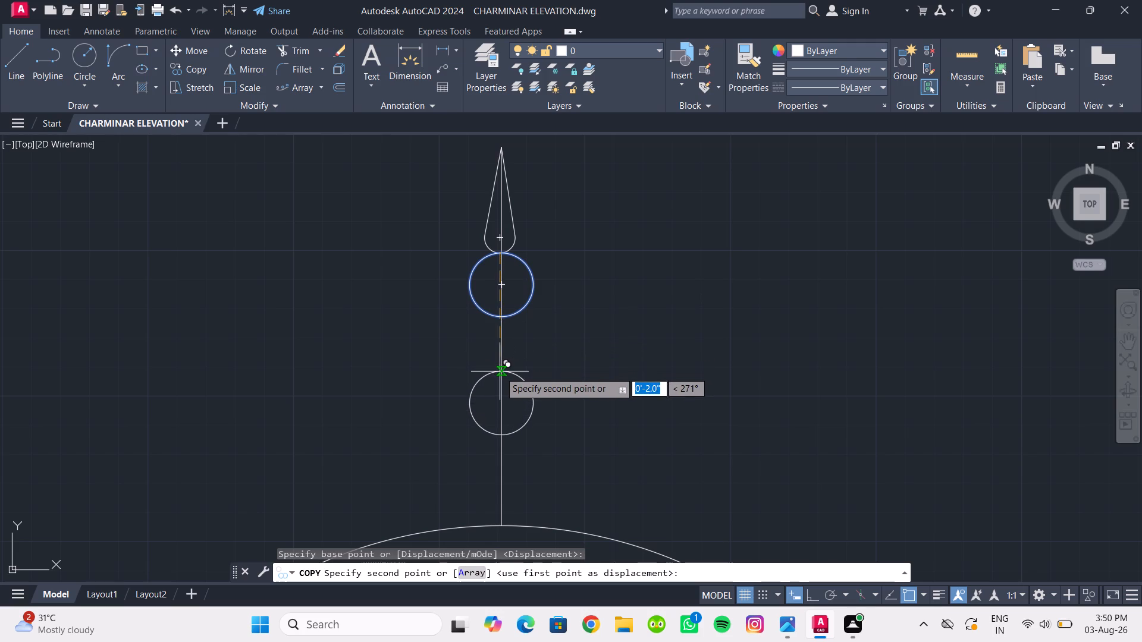
left_click(808, 595)
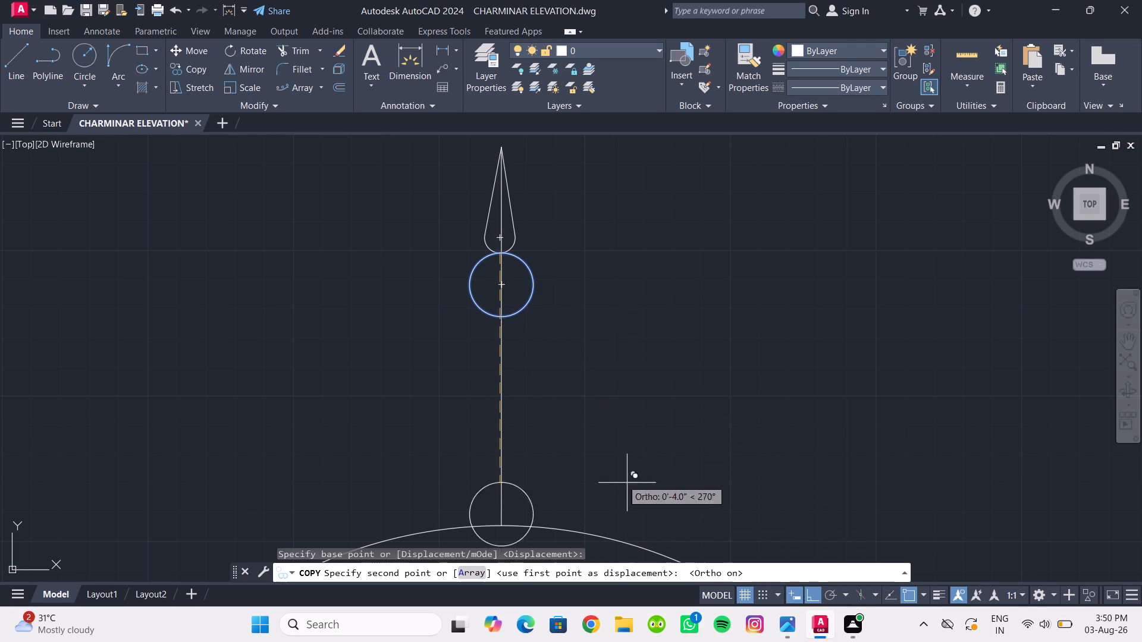
left_click(503, 345)
key("Escape")
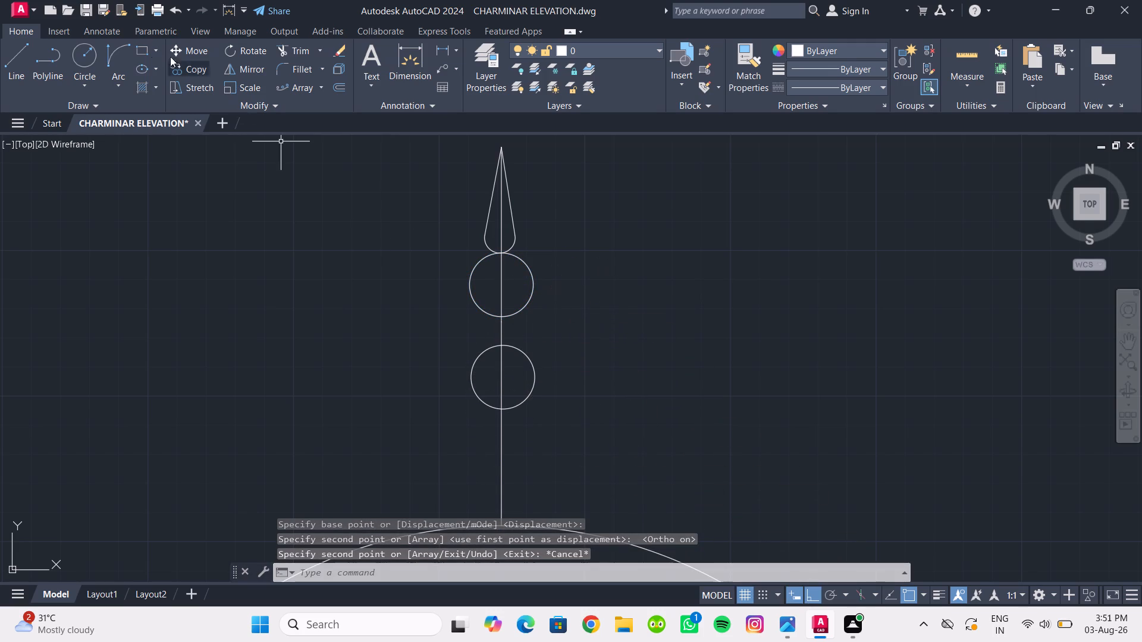
Draw two vertical lines about 0.5" to 0.6" long joining the two finial circles, one on each side of the centre line.
left_click(21, 55)
scroll(530, 326, "up", 1)
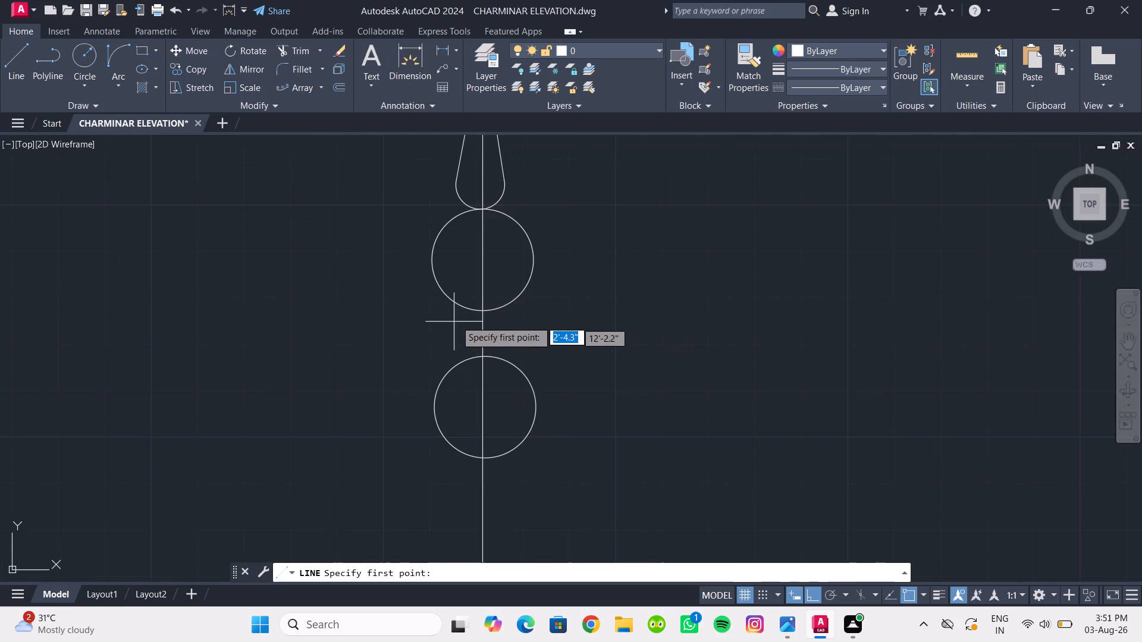
left_click(462, 310)
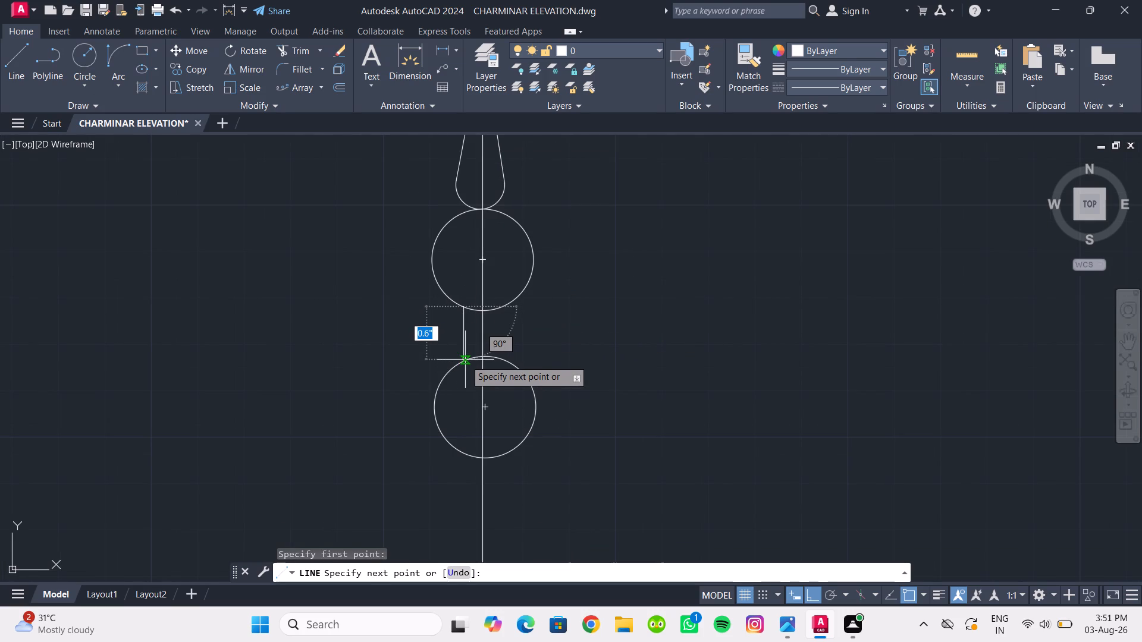
scroll(468, 361, "up", 5)
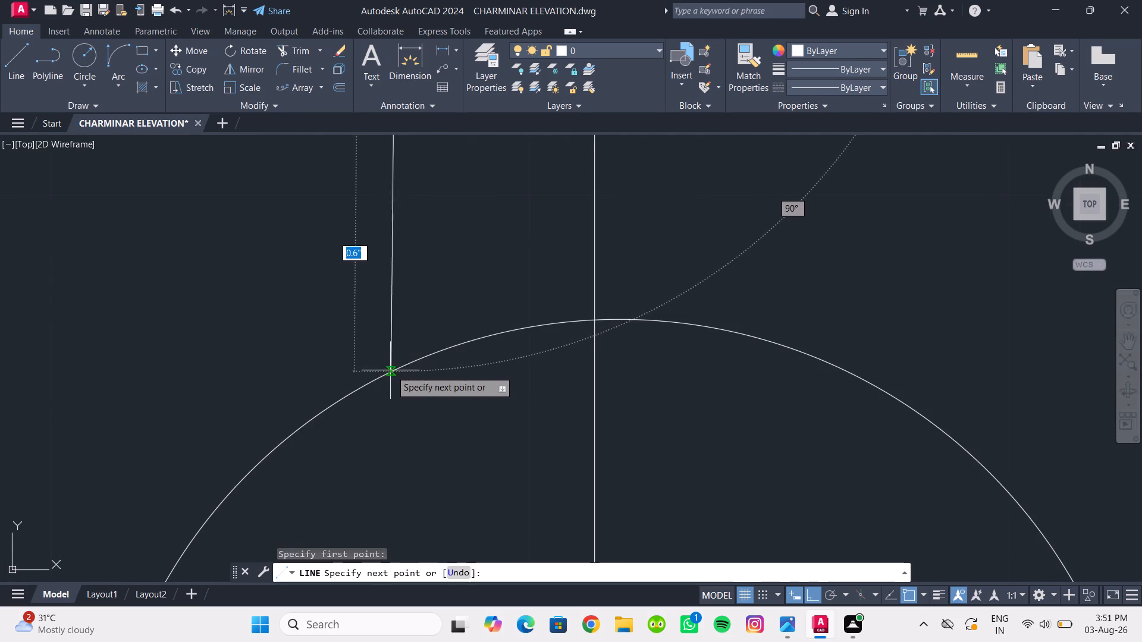
left_click(394, 370)
key("Escape")
scroll(412, 305, "down", 3)
middle_click_drag(412, 305, 368, 338)
key("space")
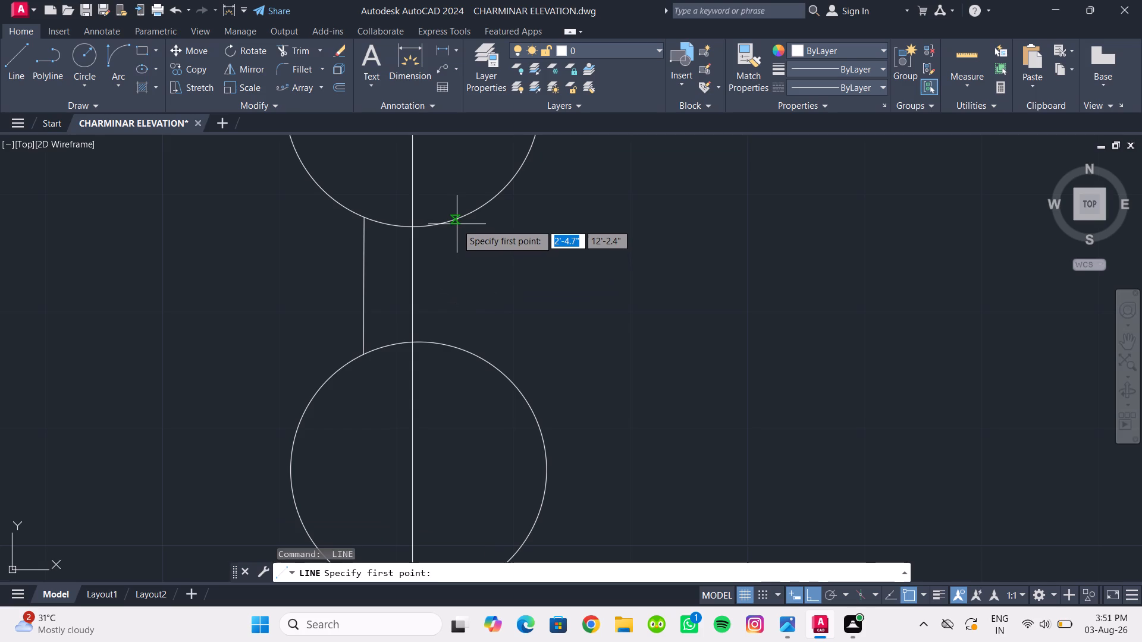
left_click(457, 224)
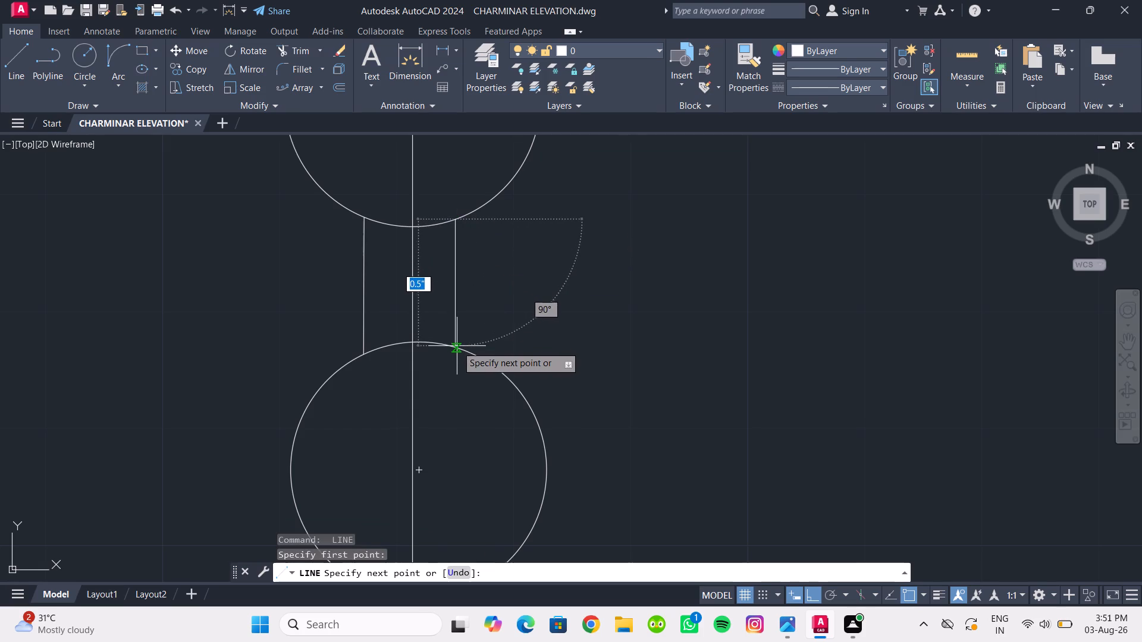
left_click(457, 346)
key("Escape")
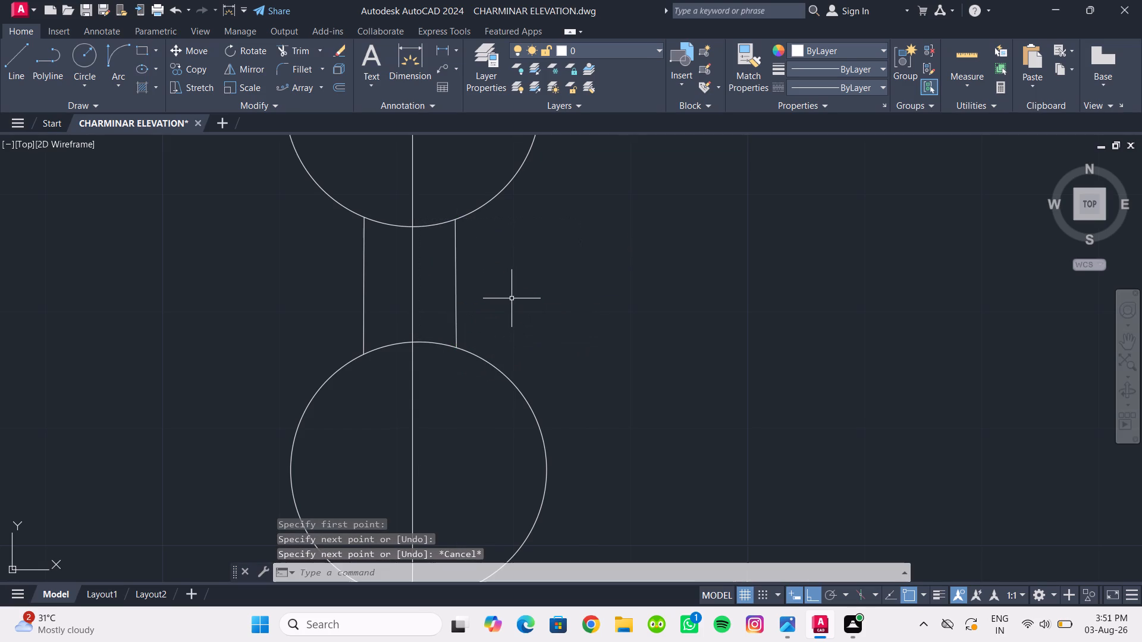
Trim the arcs of both circles lying between the two connecting lines to open the neck.
type("TR")
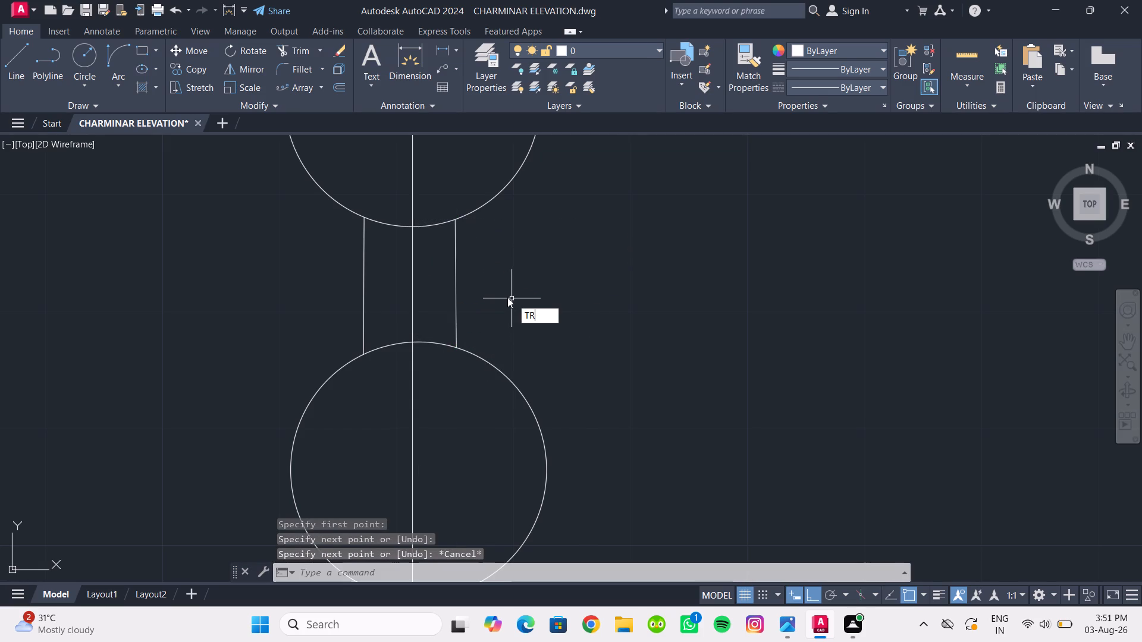
key("Return")
left_click(432, 228)
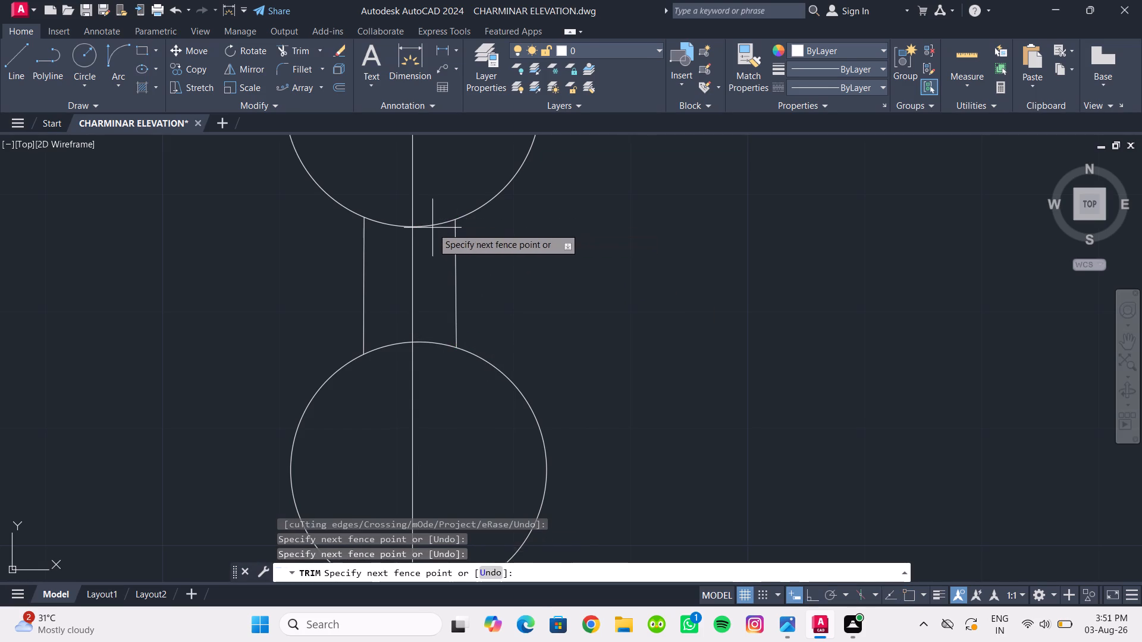
left_click(433, 220)
left_click(396, 226)
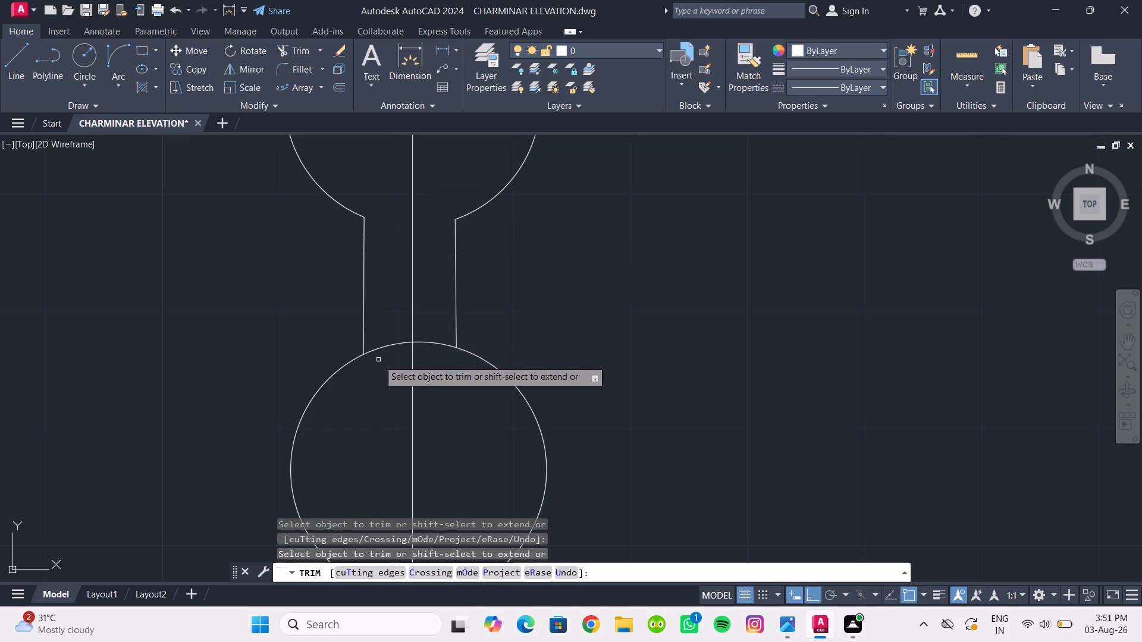
left_click(384, 349)
left_click(431, 342)
scroll(526, 315, "down", 2)
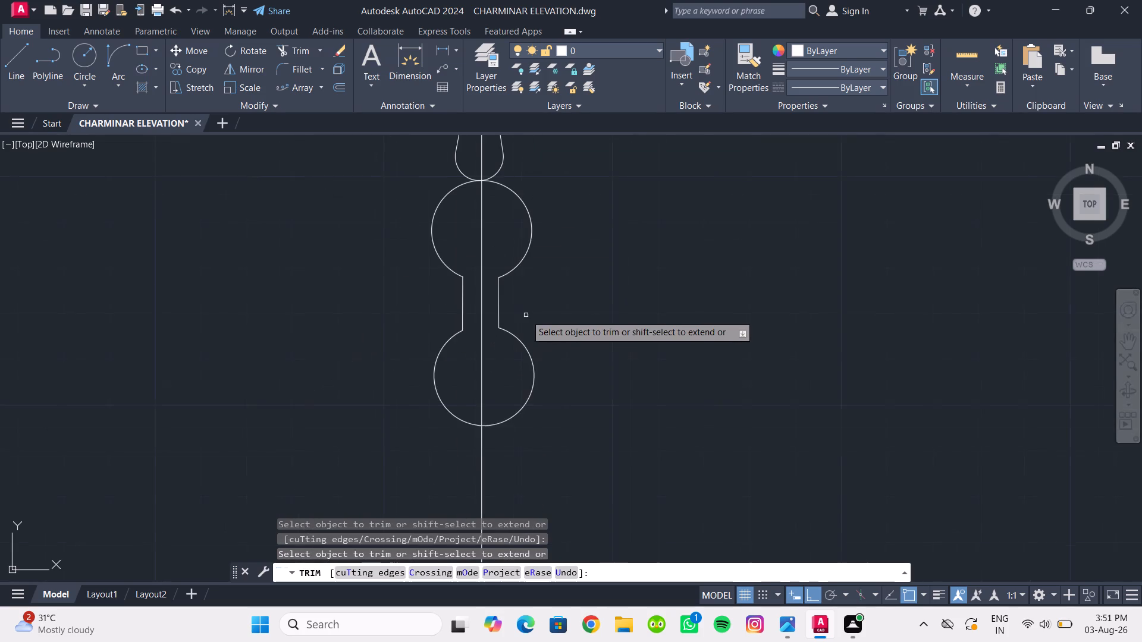
middle_click_drag(526, 315, 532, 323)
key("Escape")
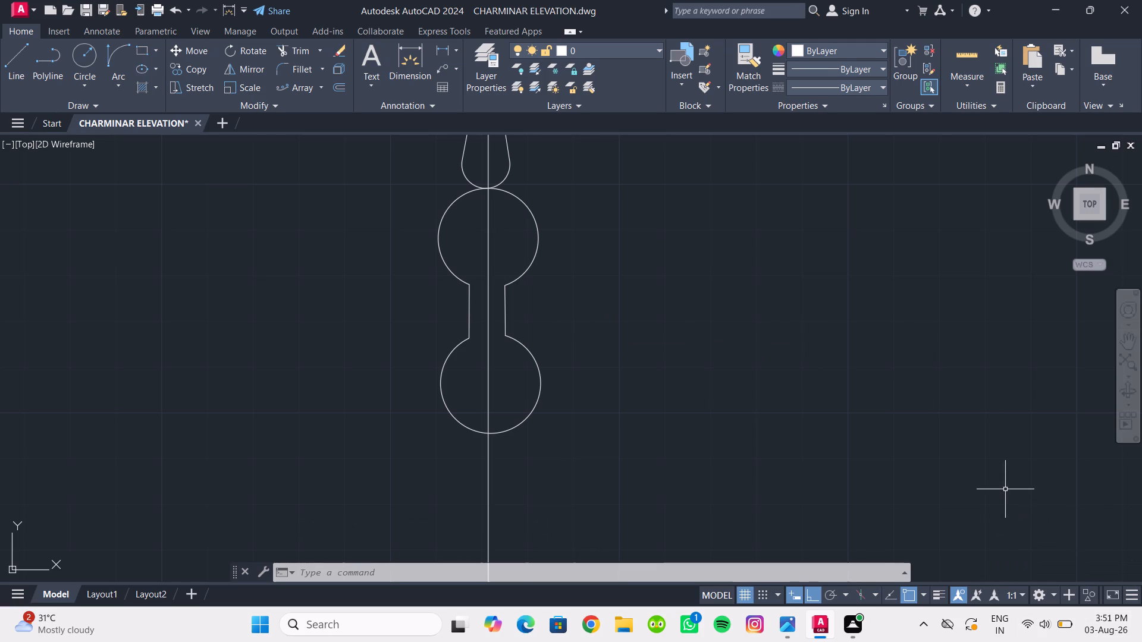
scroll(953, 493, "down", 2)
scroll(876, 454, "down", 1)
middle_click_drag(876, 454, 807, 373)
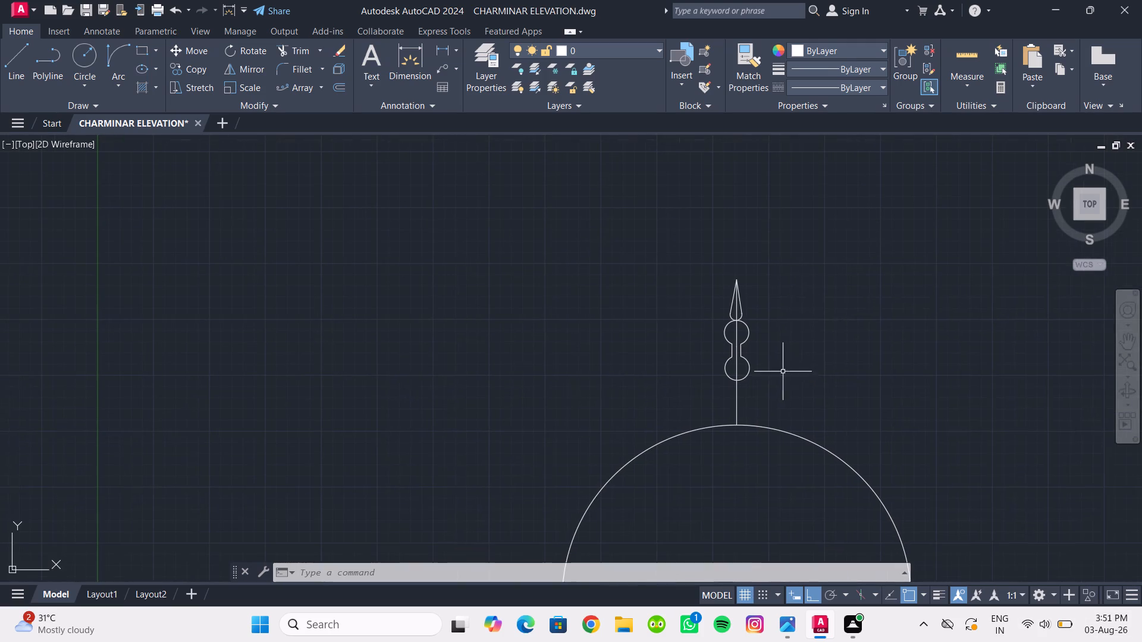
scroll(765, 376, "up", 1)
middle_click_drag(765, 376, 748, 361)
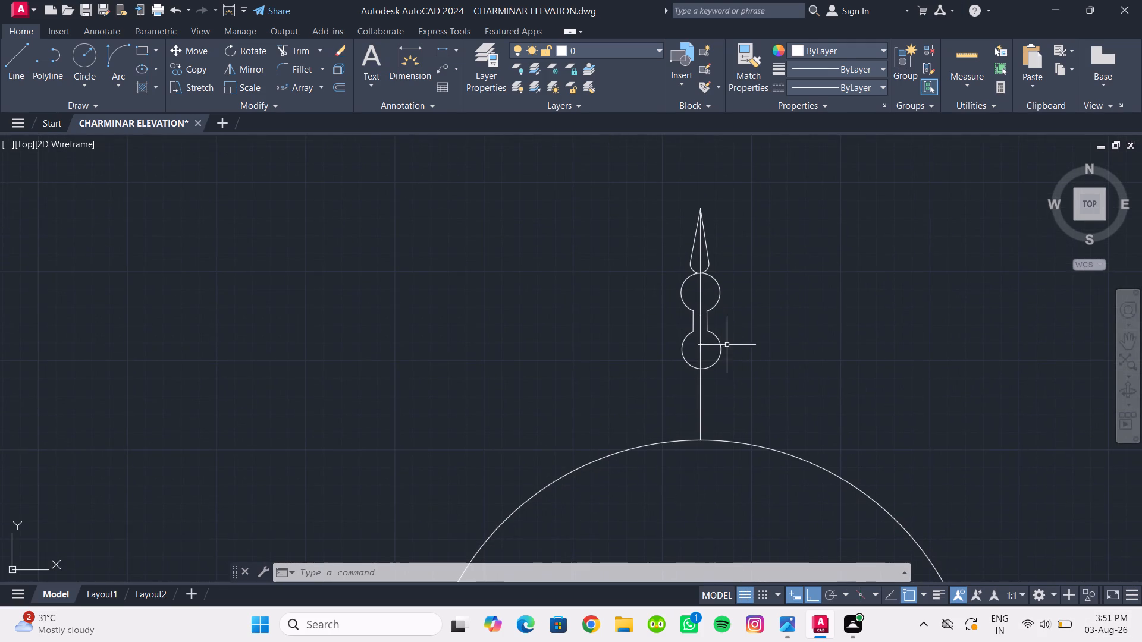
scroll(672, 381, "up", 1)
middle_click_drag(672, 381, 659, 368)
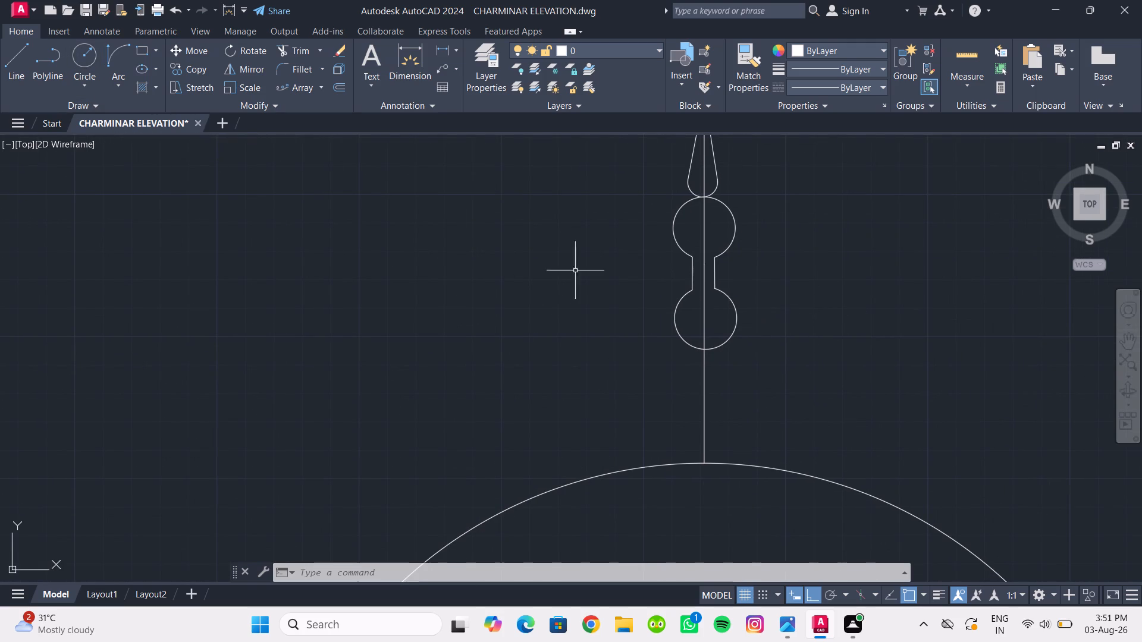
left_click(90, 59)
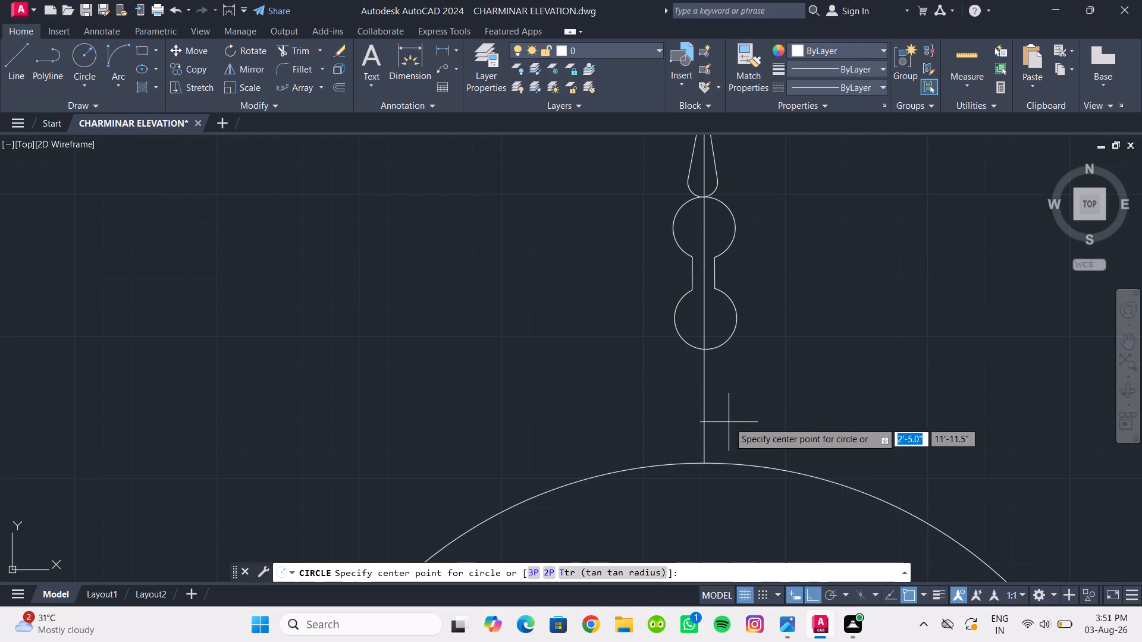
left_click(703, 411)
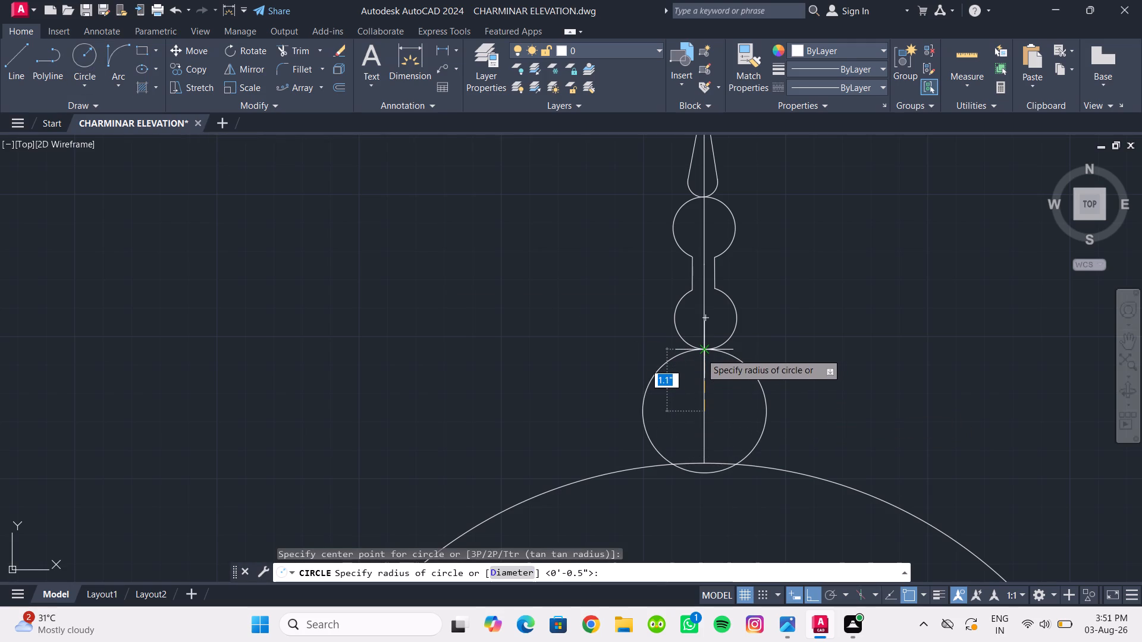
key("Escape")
Draw a circle of about 0.8" radius centred on the finial line, touching the bottom of the lower circle.
key("space")
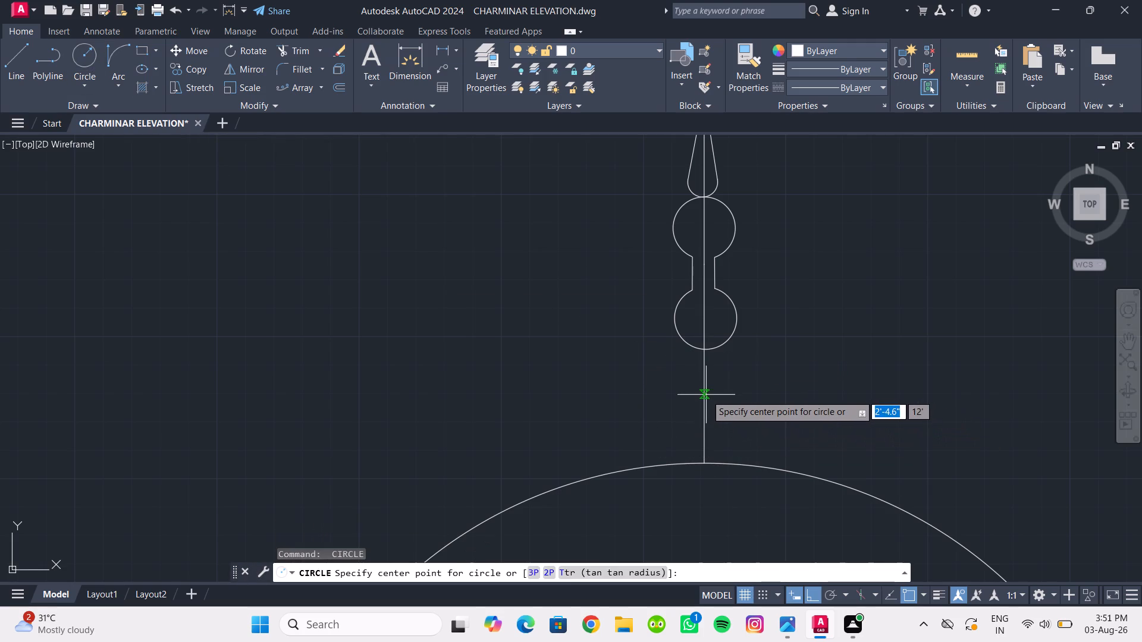
left_click(706, 395)
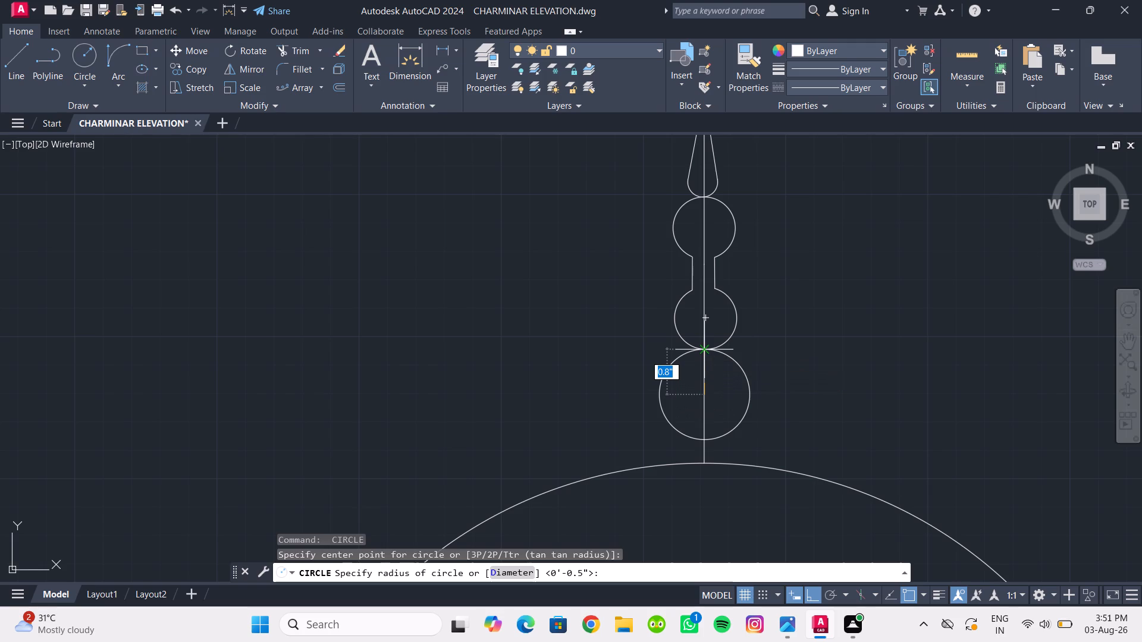
left_click(702, 348)
key("Escape")
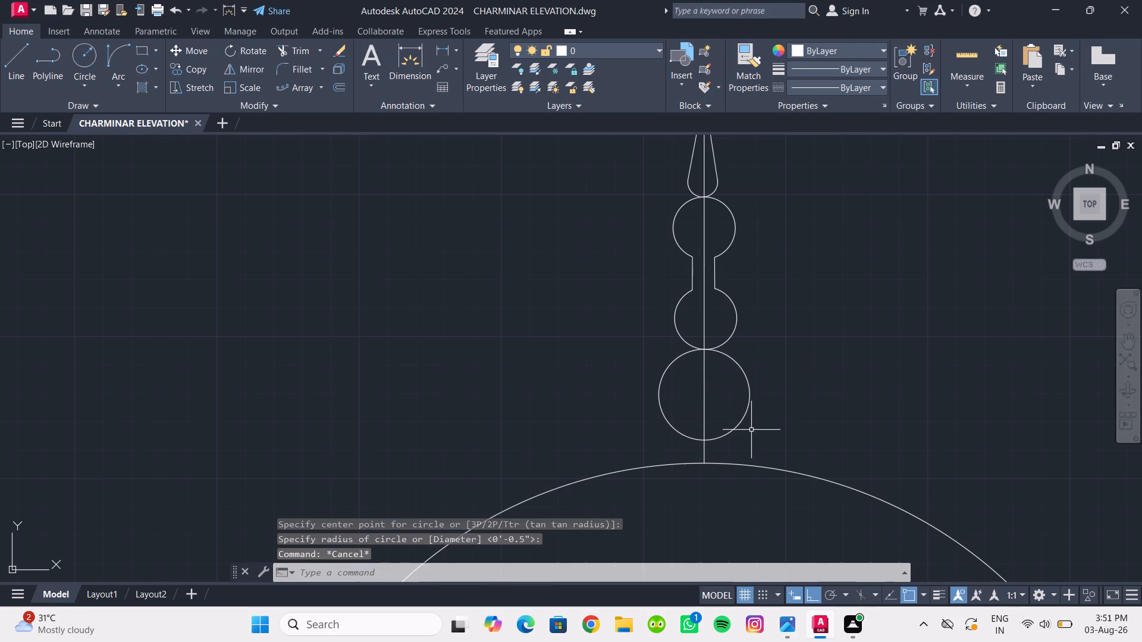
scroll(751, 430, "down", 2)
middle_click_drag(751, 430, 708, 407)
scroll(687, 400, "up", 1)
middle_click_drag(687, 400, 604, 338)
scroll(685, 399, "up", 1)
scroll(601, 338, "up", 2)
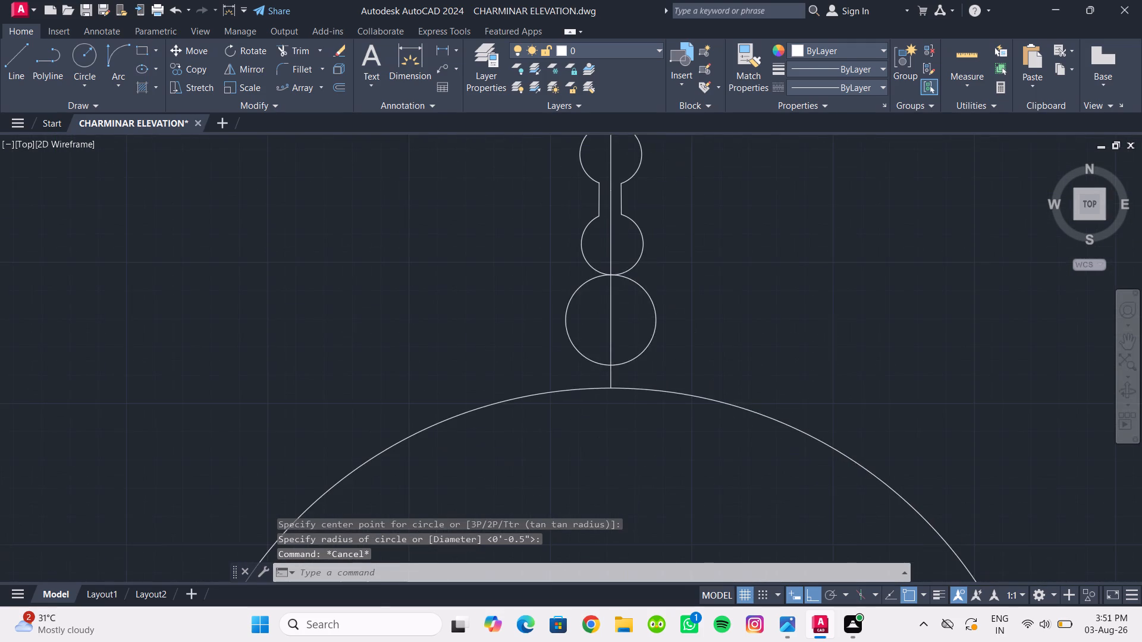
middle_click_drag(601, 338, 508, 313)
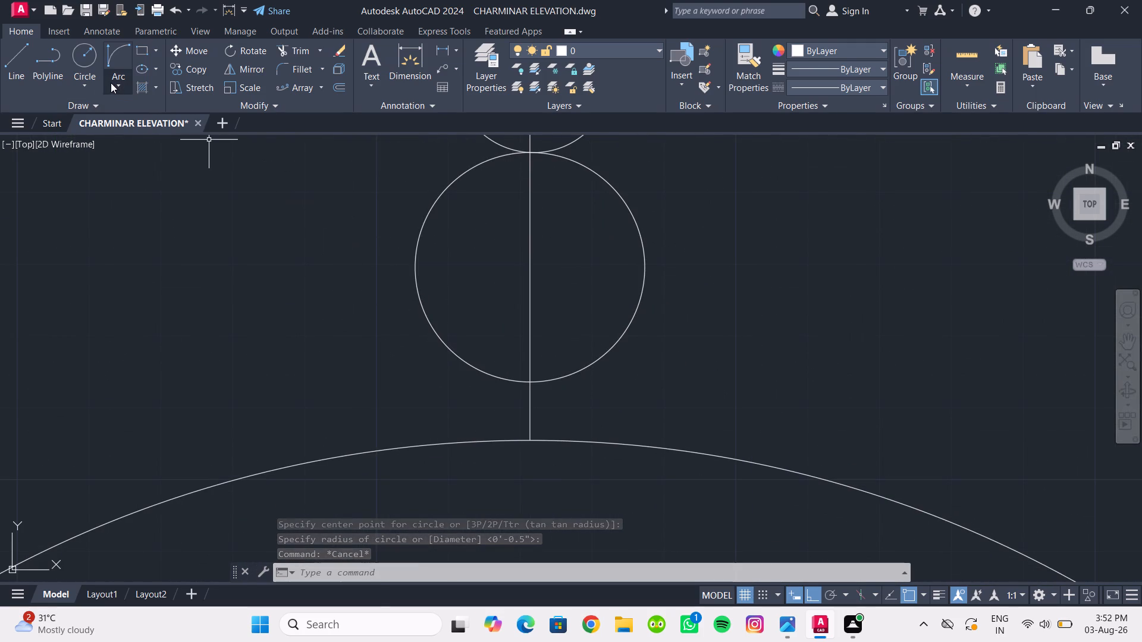
Draw a Start, End, Direction arc bulging outward from the large finial circle's lower left edge to the dome, about 0.8" between ends.
left_click(111, 83)
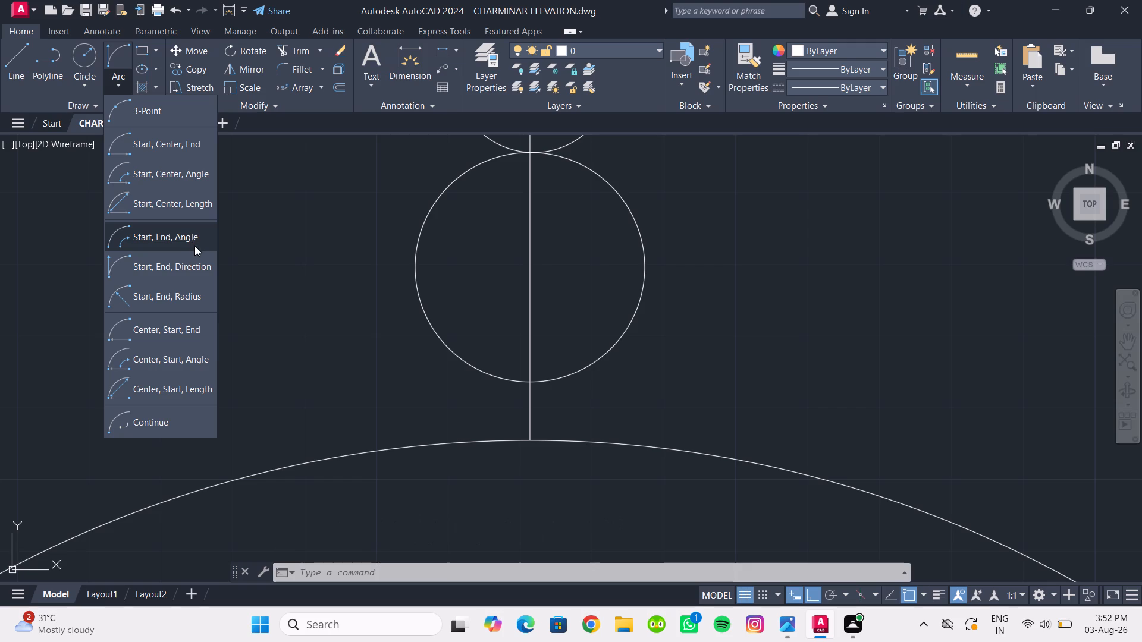
left_click(187, 272)
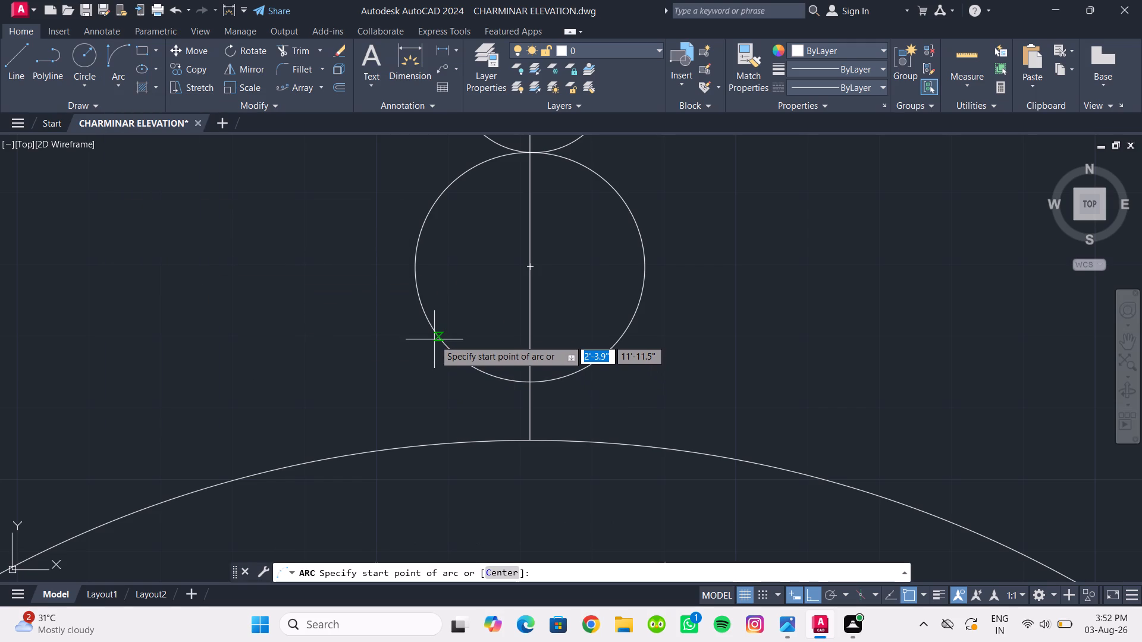
left_click(447, 348)
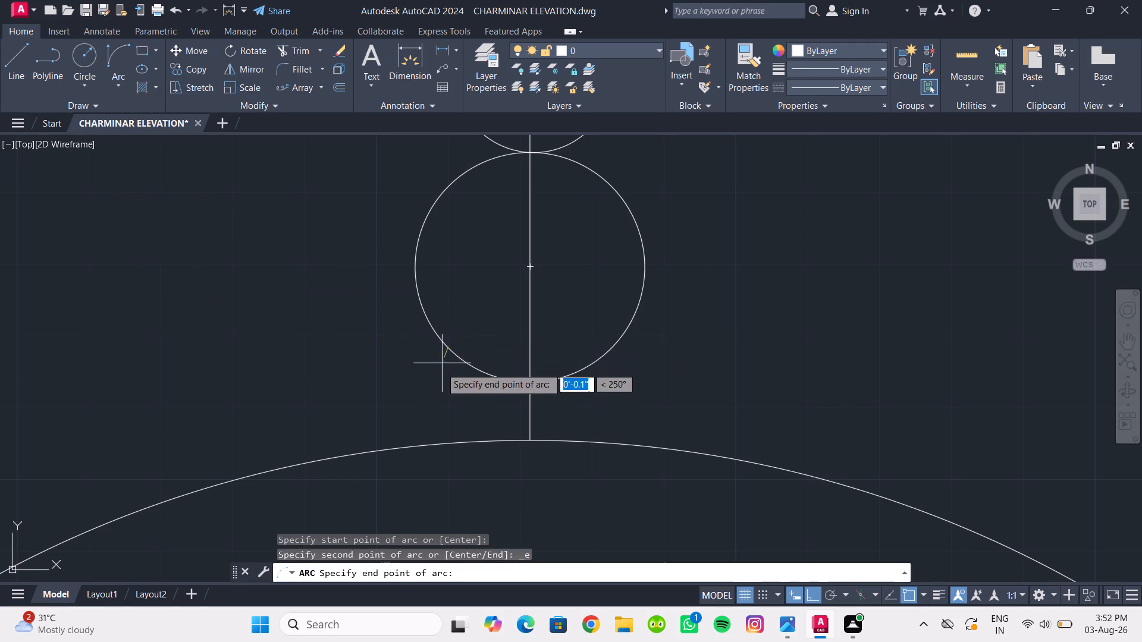
left_click(402, 448)
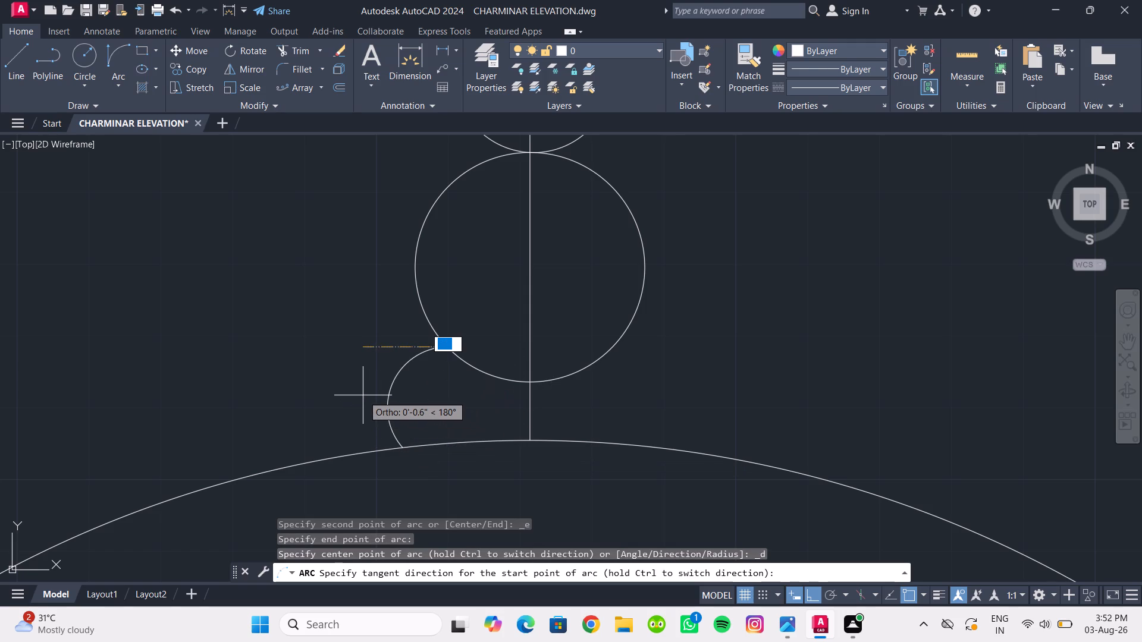
left_click(363, 395)
key("Escape")
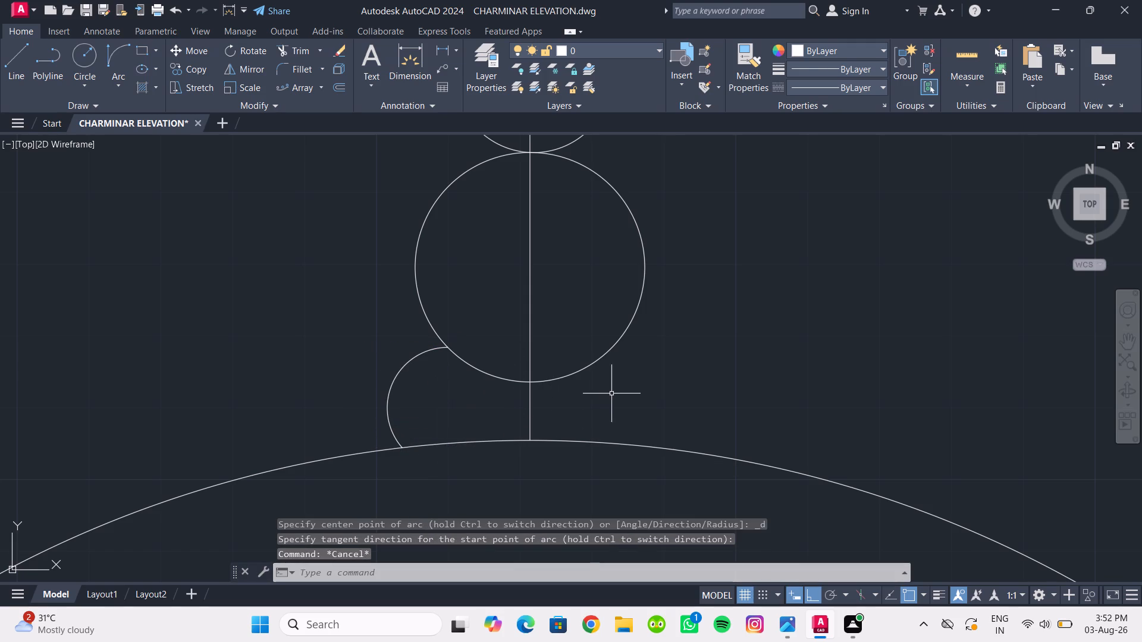
Draw a three-point arc from the dome right of the finial, through the large circle's lower right edge, back to the dome near the centre line.
key("space")
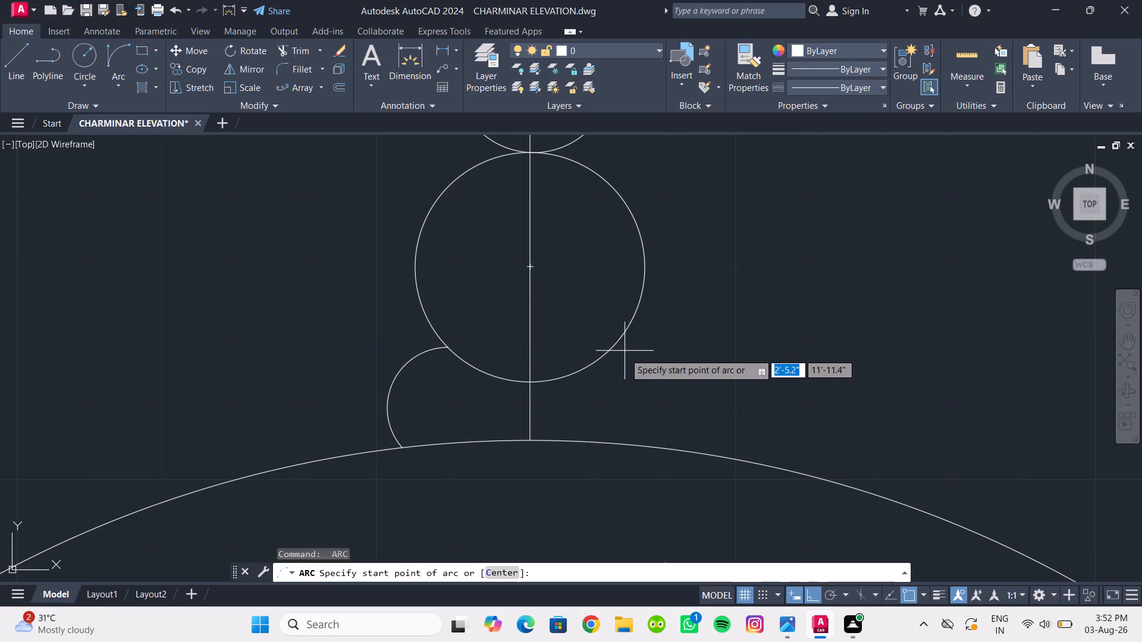
left_click(648, 446)
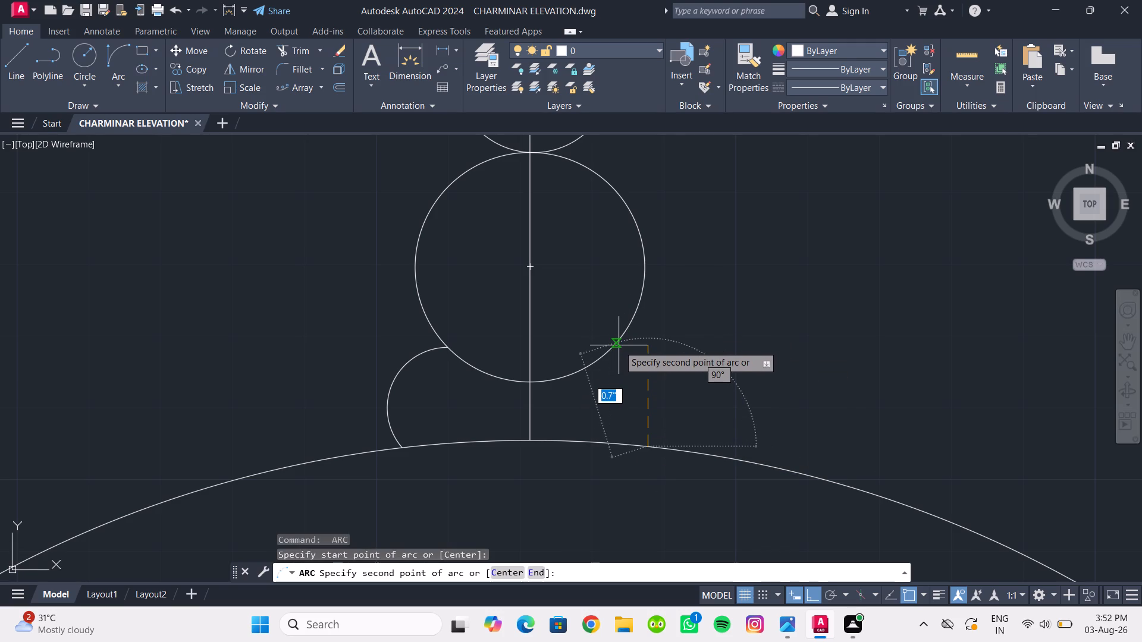
left_click(623, 340)
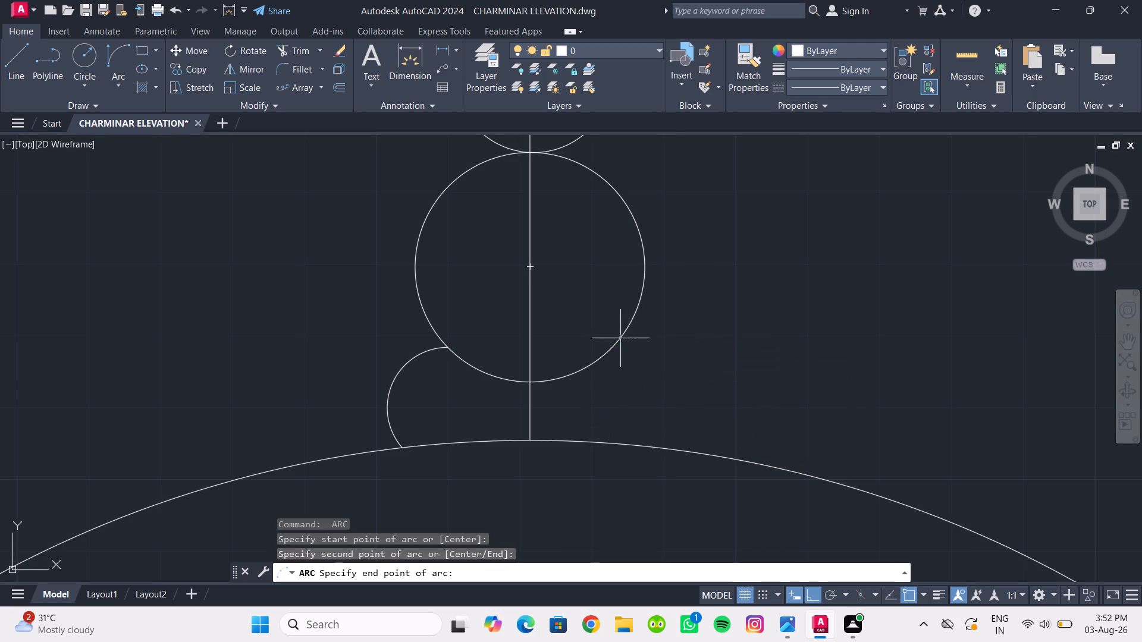
left_click(509, 444)
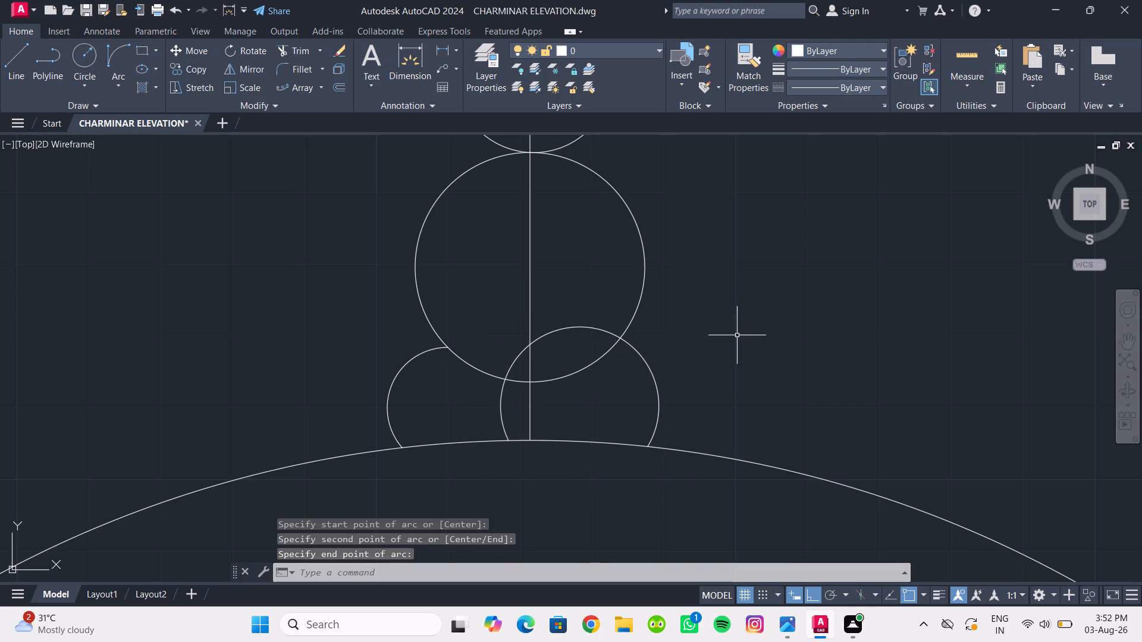
key("Escape")
Trim the right arc's excess inside and below the large circle, and the circle's bottom portion between the two side arcs.
key("t")
key("r")
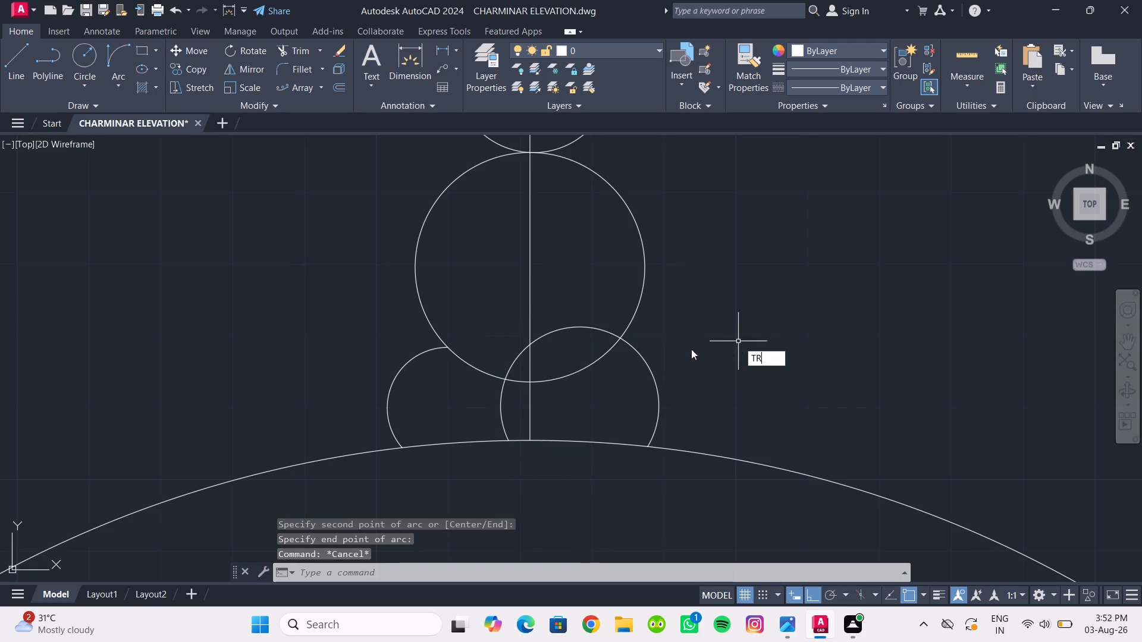
key("Return")
left_click(561, 329)
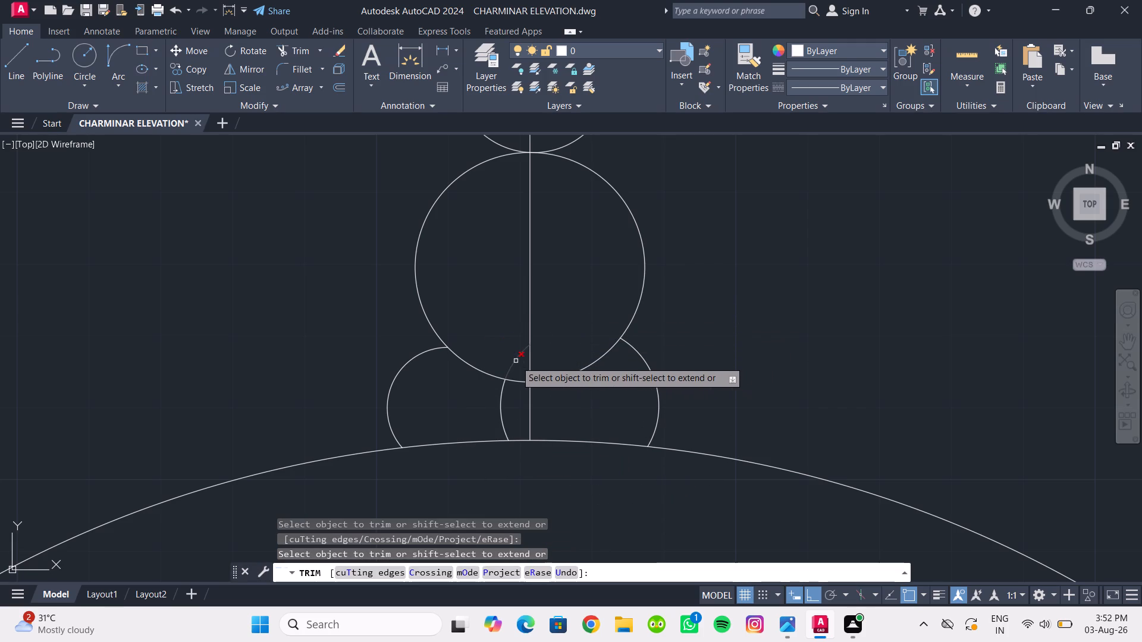
left_click(516, 361)
left_click(503, 406)
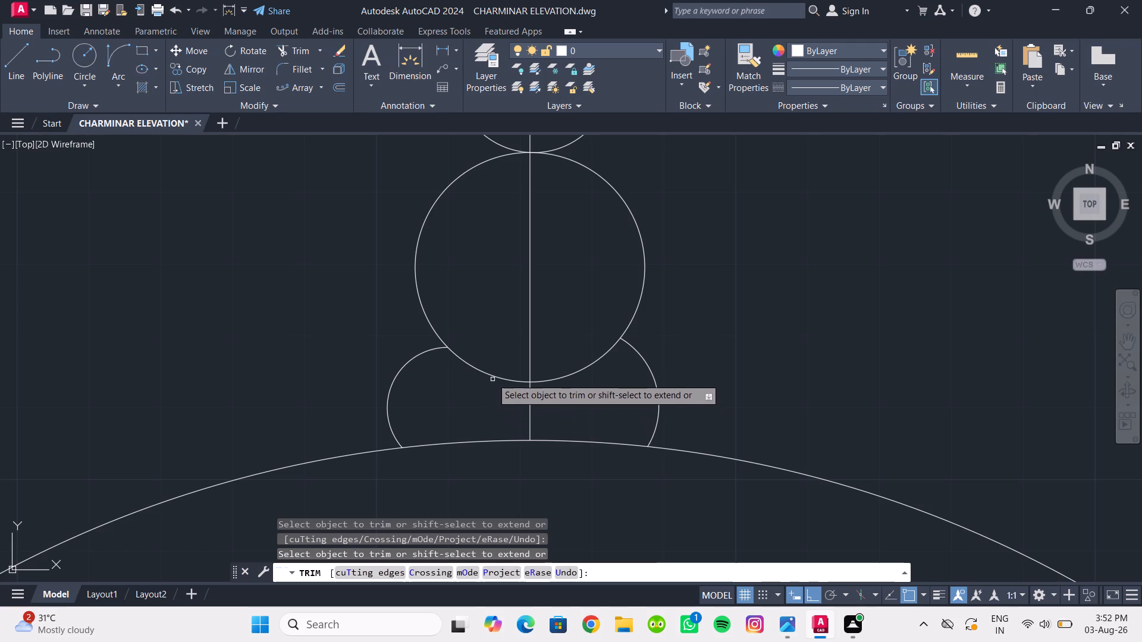
left_click(490, 373)
left_click(572, 372)
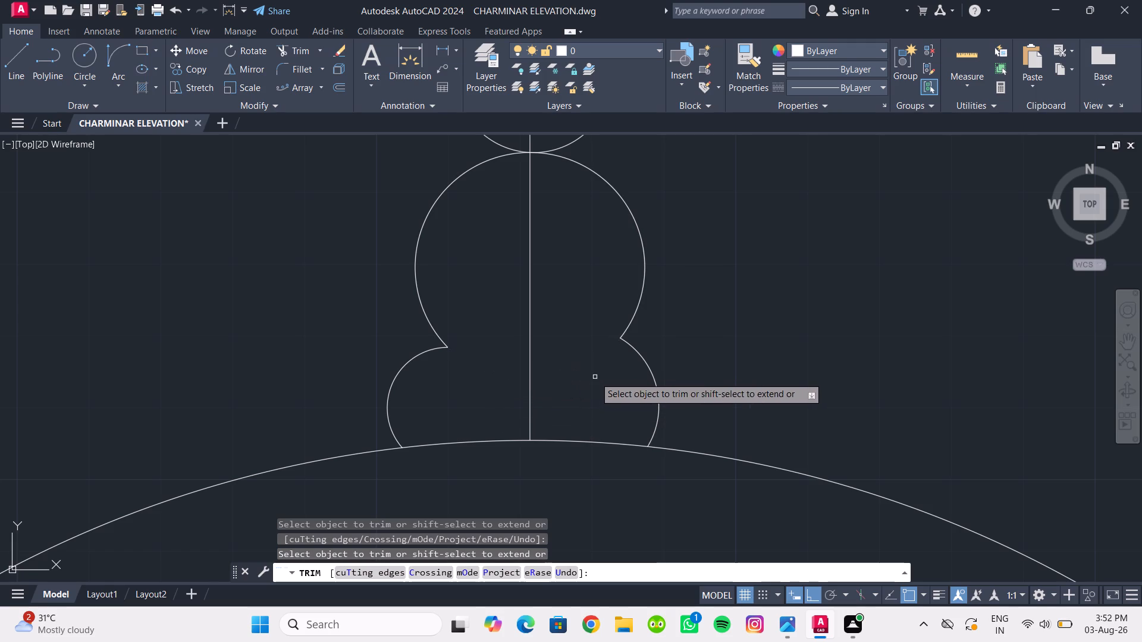
scroll(595, 377, "down", 1)
middle_click_drag(595, 377, 586, 398)
scroll(579, 399, "down", 1)
scroll(579, 399, "up", 1)
key("Escape")
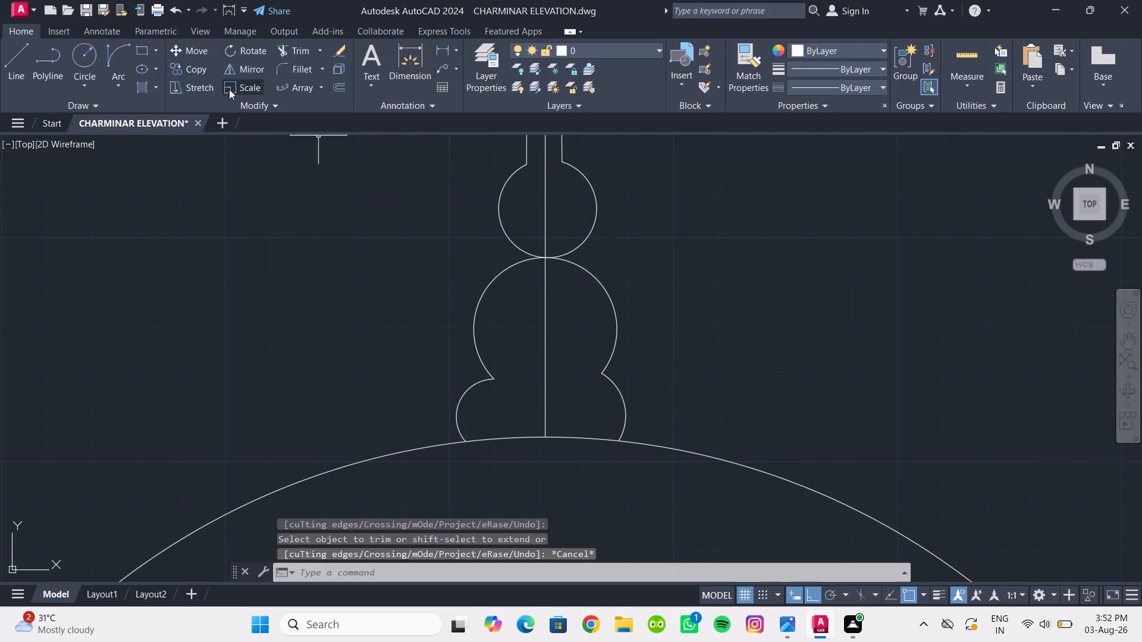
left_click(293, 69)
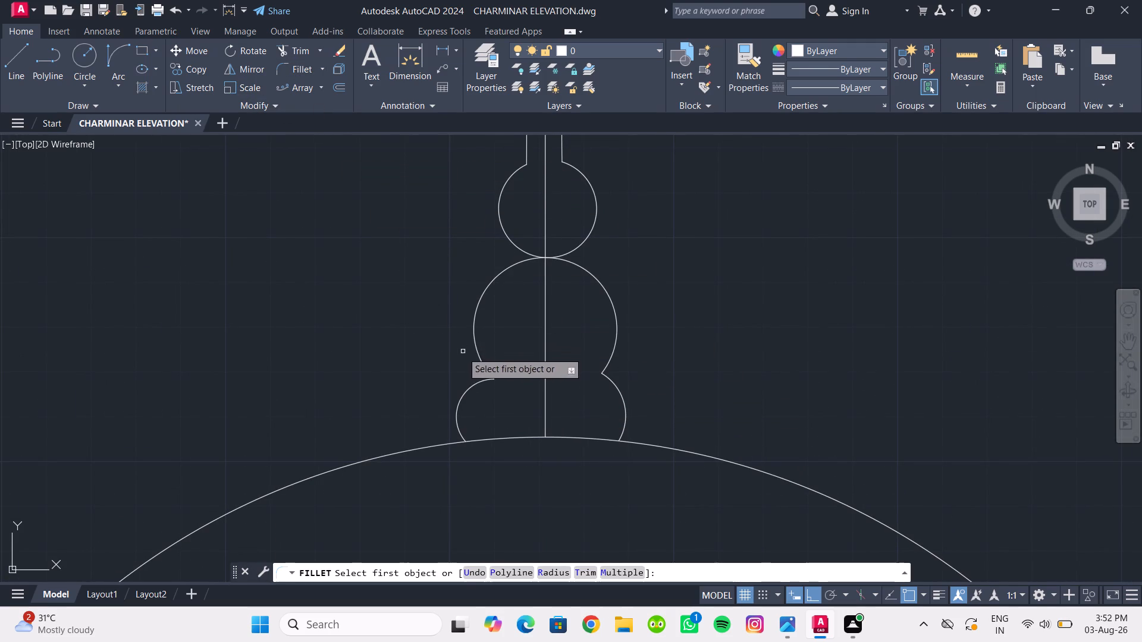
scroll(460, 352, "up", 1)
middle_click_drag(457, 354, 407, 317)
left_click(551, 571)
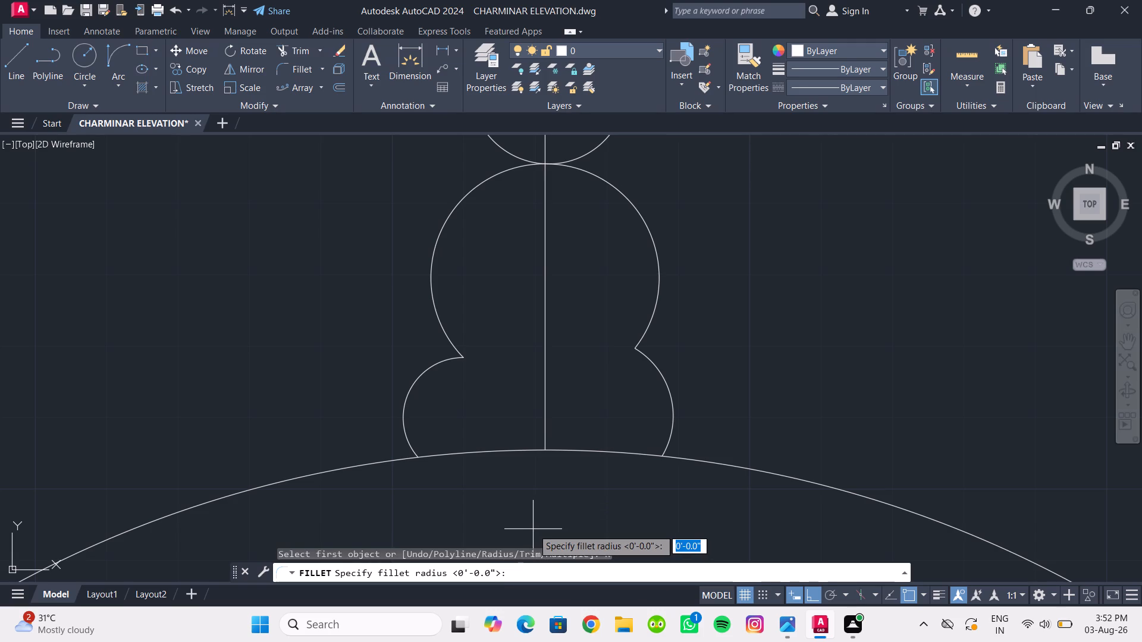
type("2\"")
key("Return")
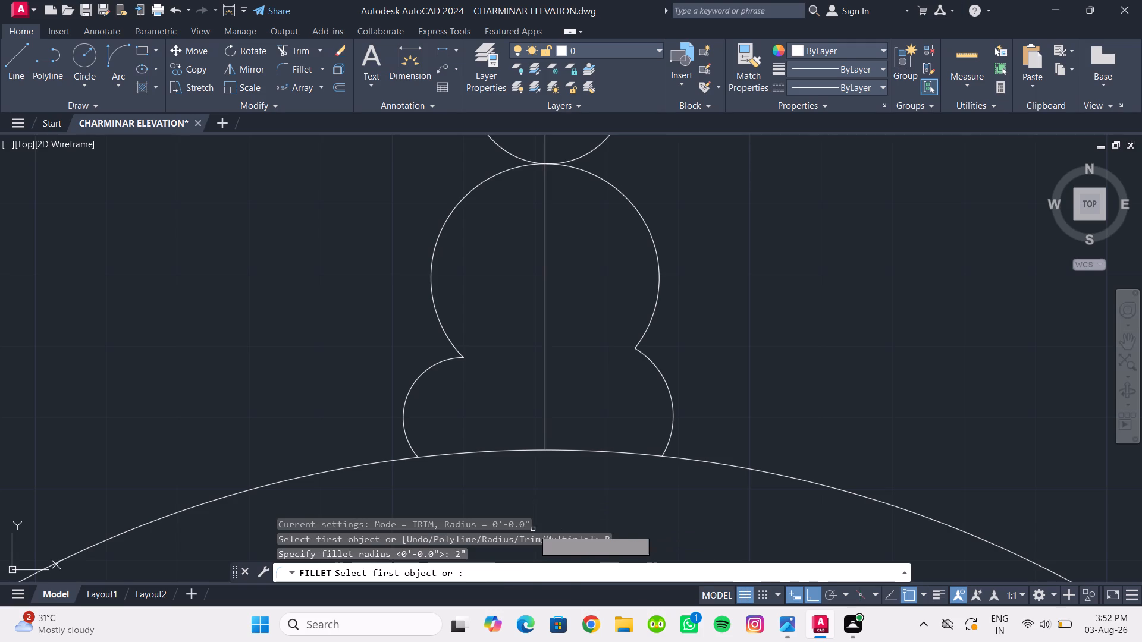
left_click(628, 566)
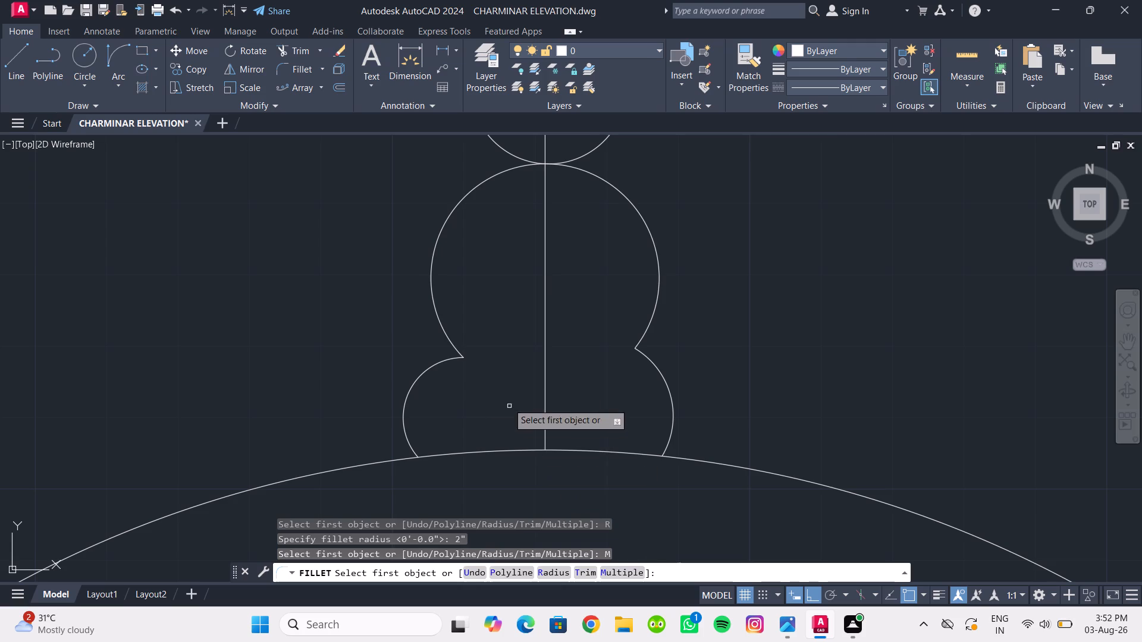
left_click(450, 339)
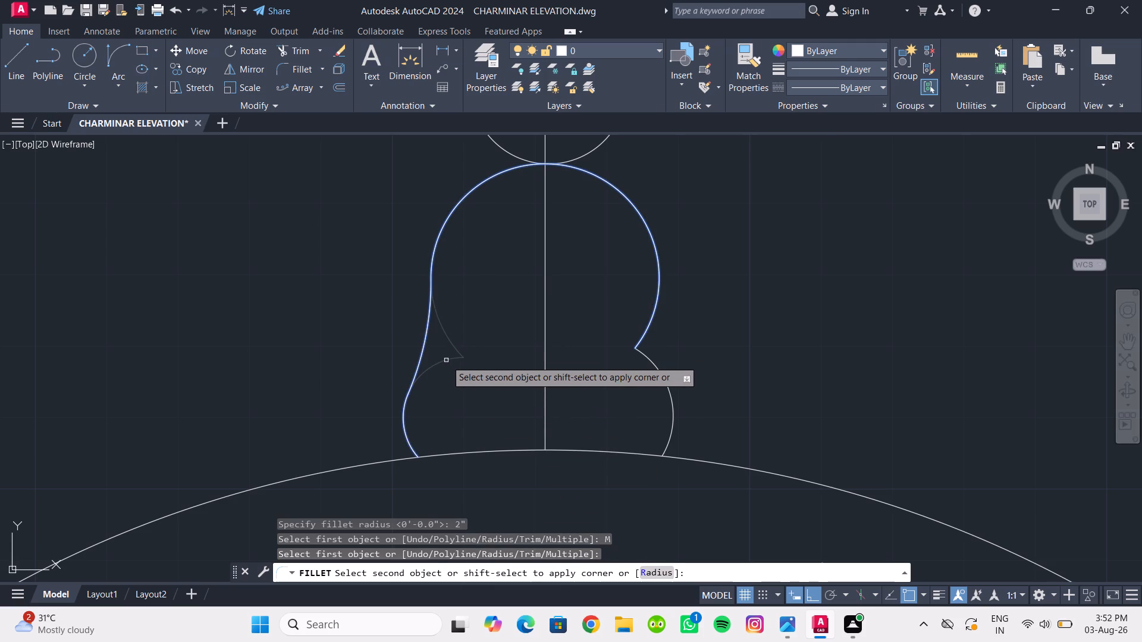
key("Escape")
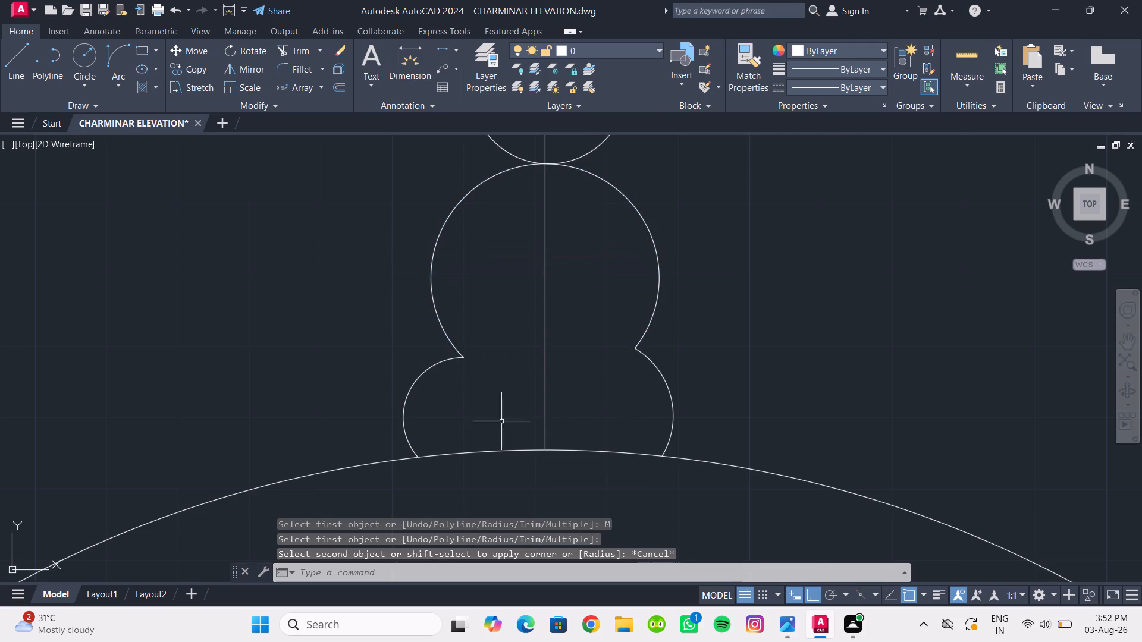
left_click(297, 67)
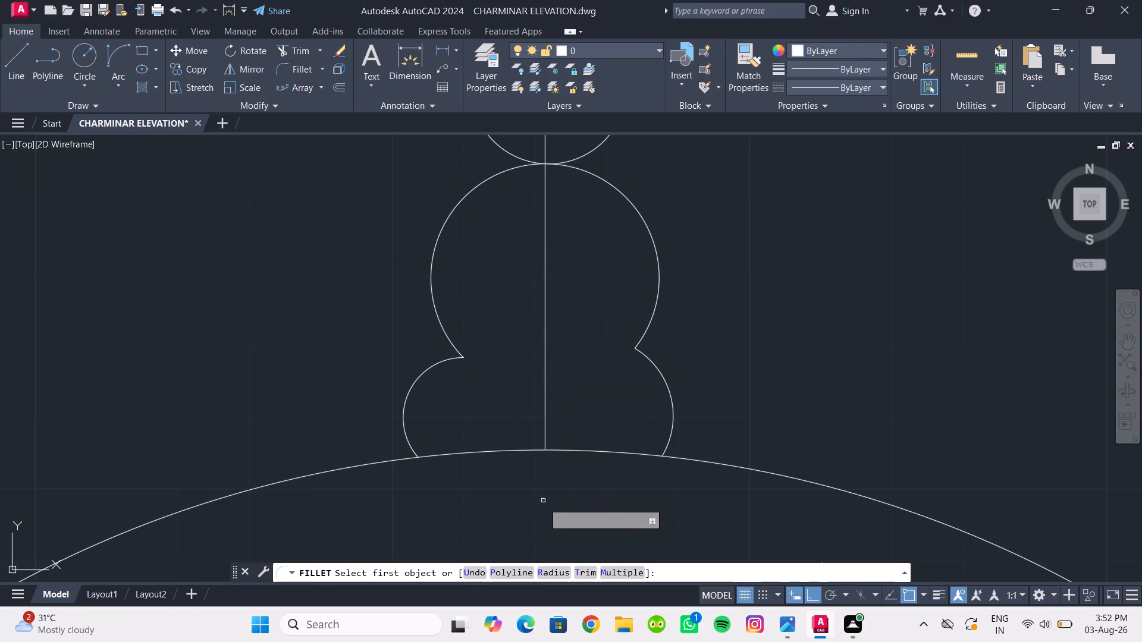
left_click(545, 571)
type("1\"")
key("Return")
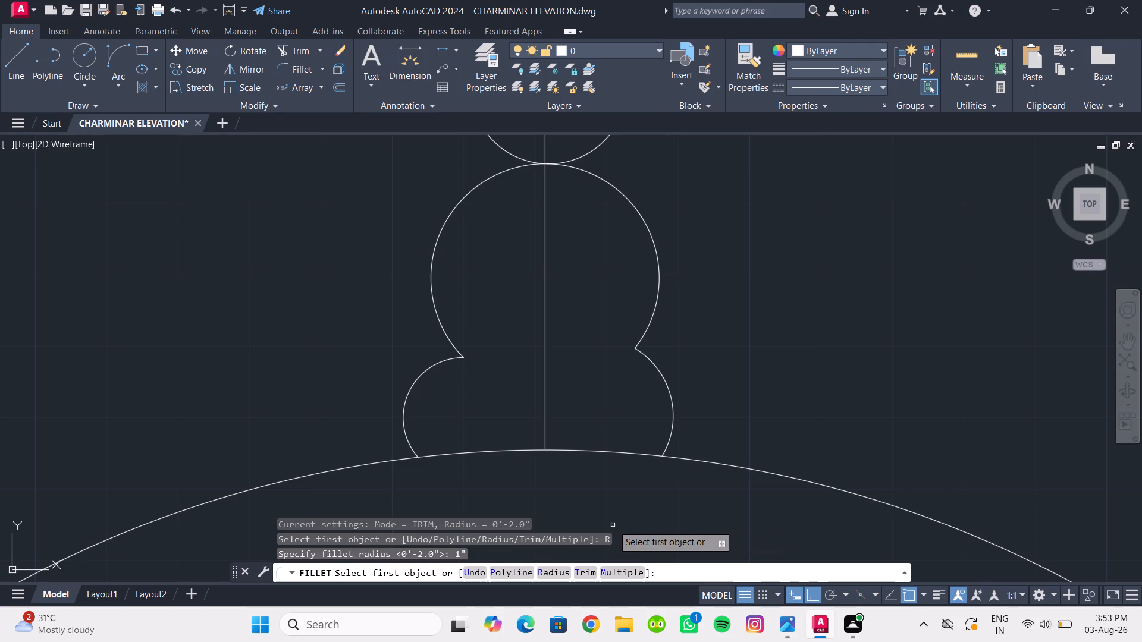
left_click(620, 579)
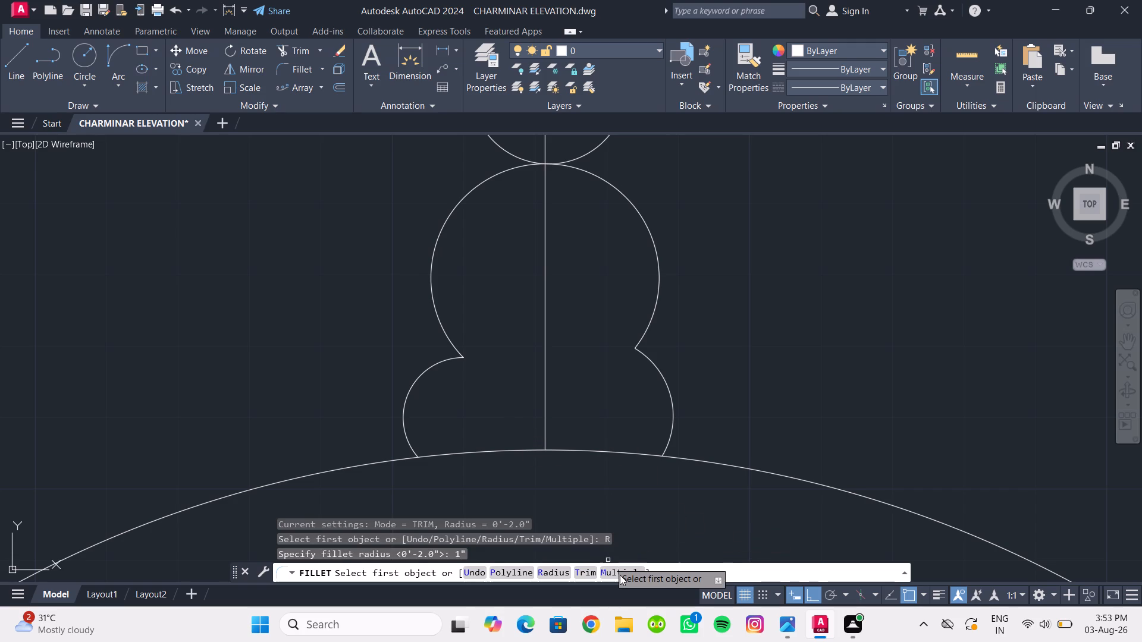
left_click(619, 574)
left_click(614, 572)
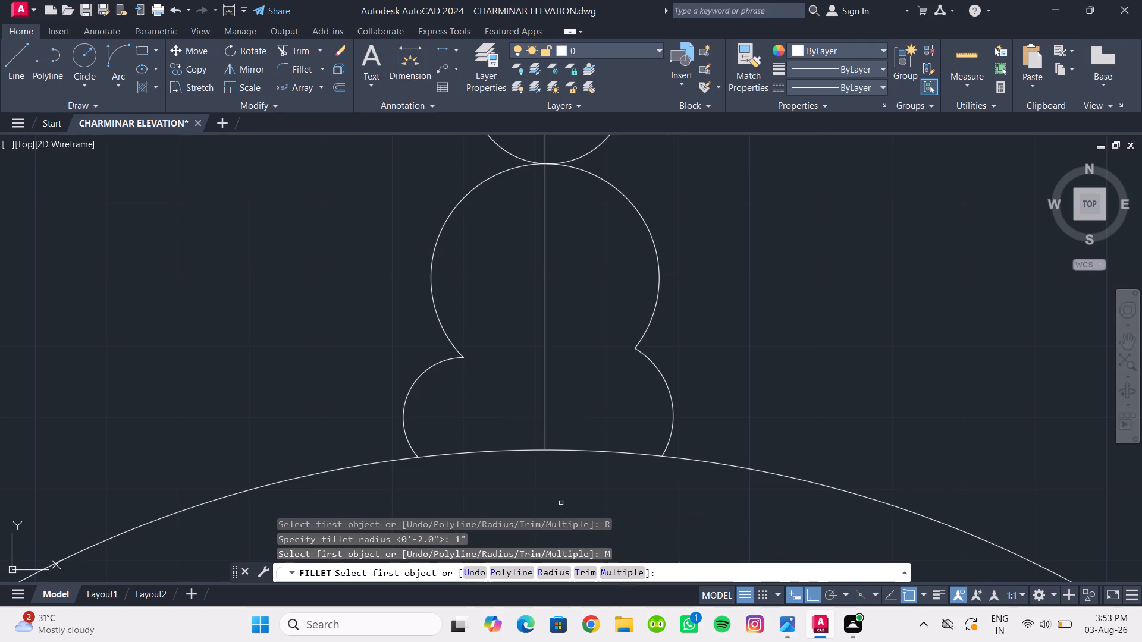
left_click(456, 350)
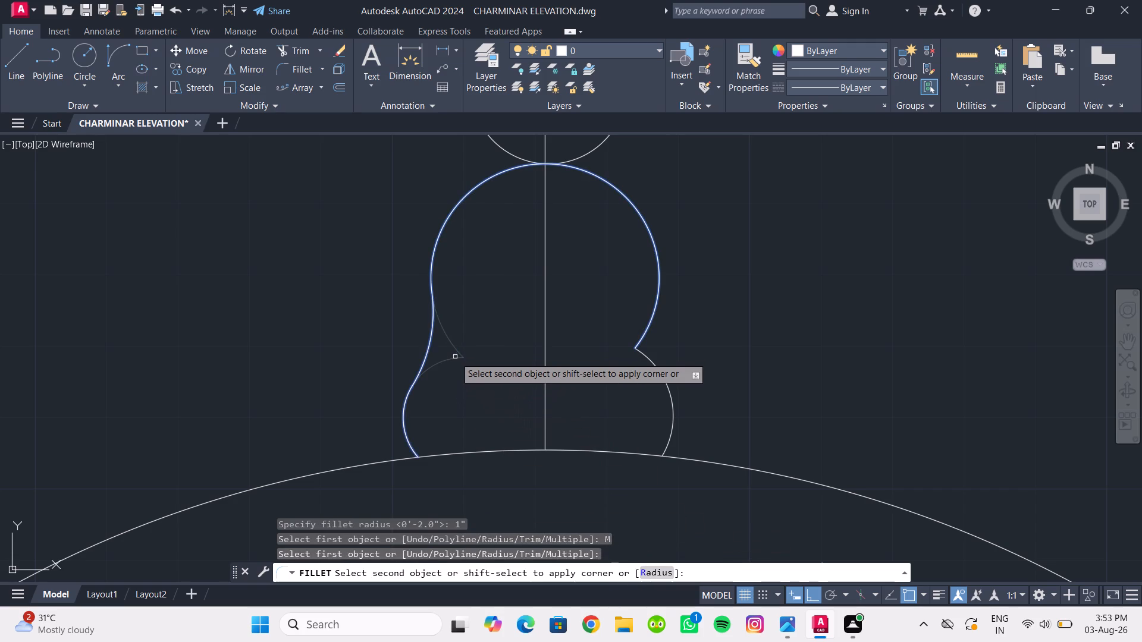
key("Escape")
Fillet the corners between the large finial circle and both side arcs with a 0.5" radius, using the Multiple option.
left_click(305, 68)
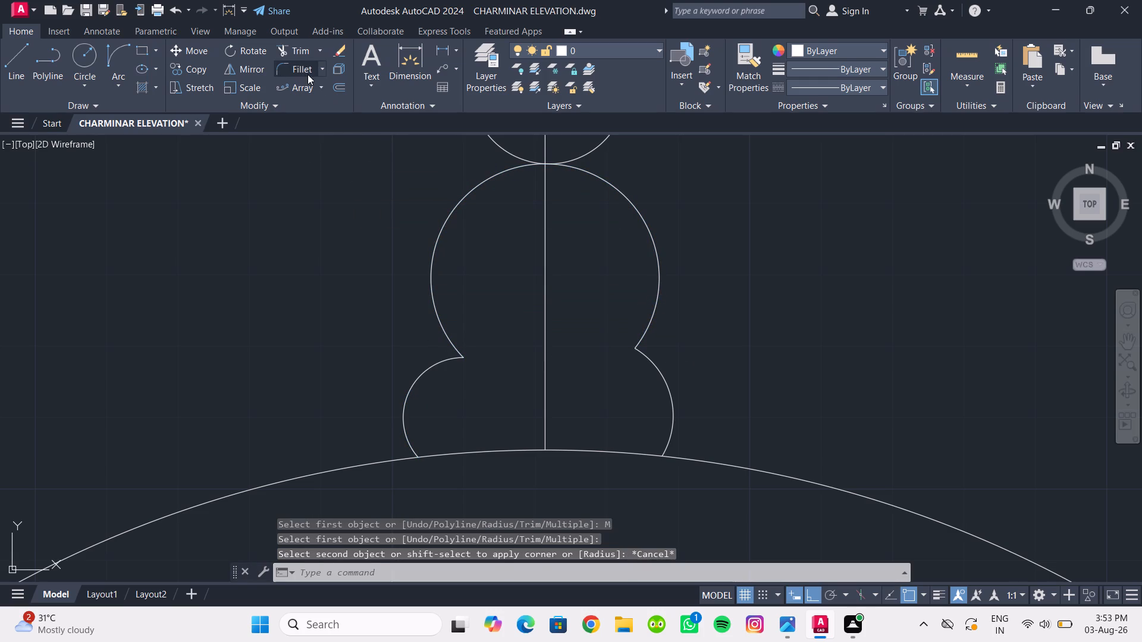
left_click(548, 569)
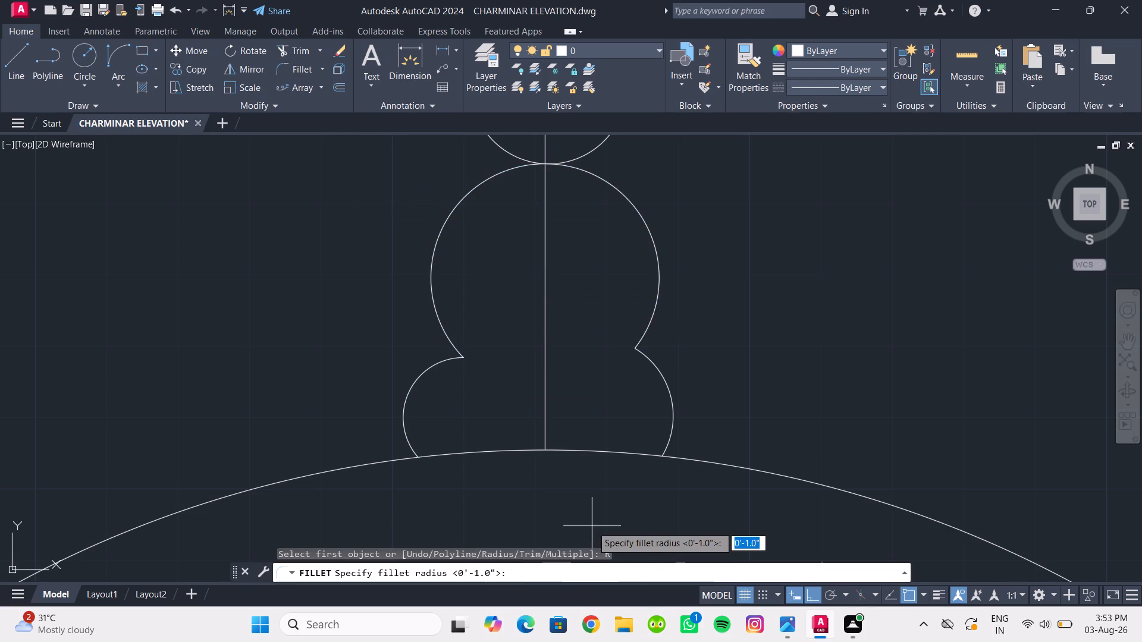
type("0.")
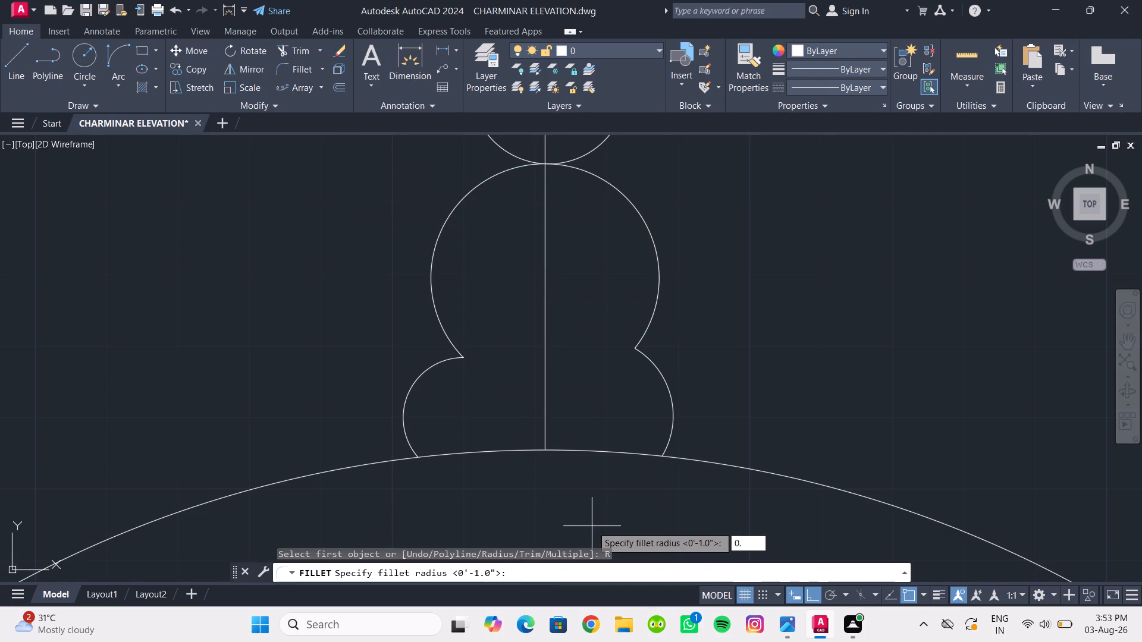
key("0")
key("BackSpace")
type("5\"")
key("Return")
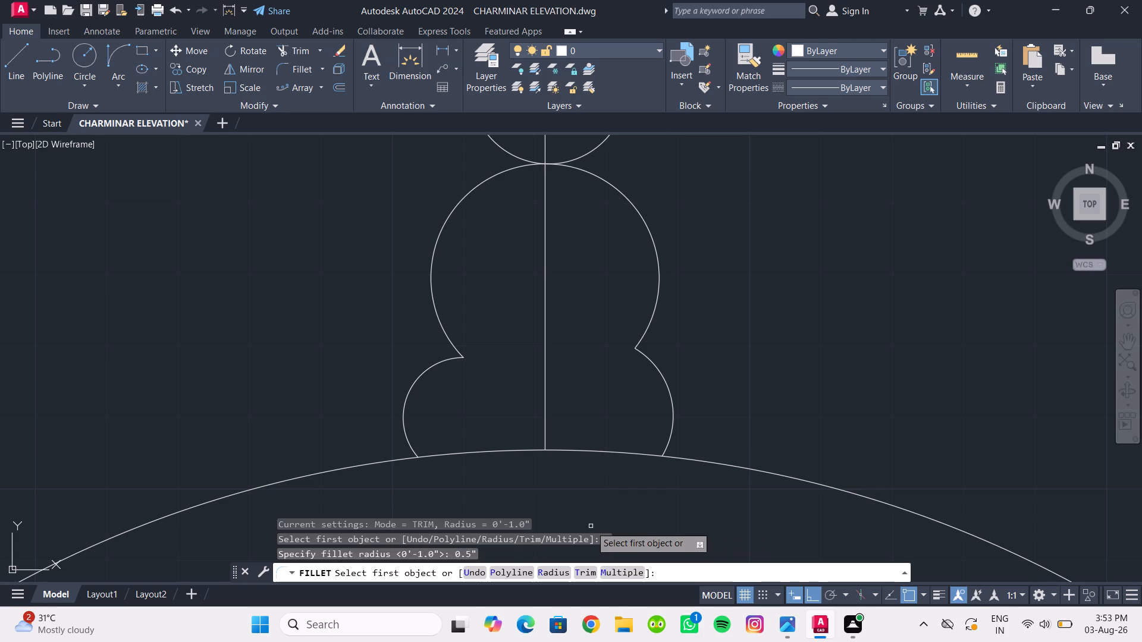
left_click(622, 571)
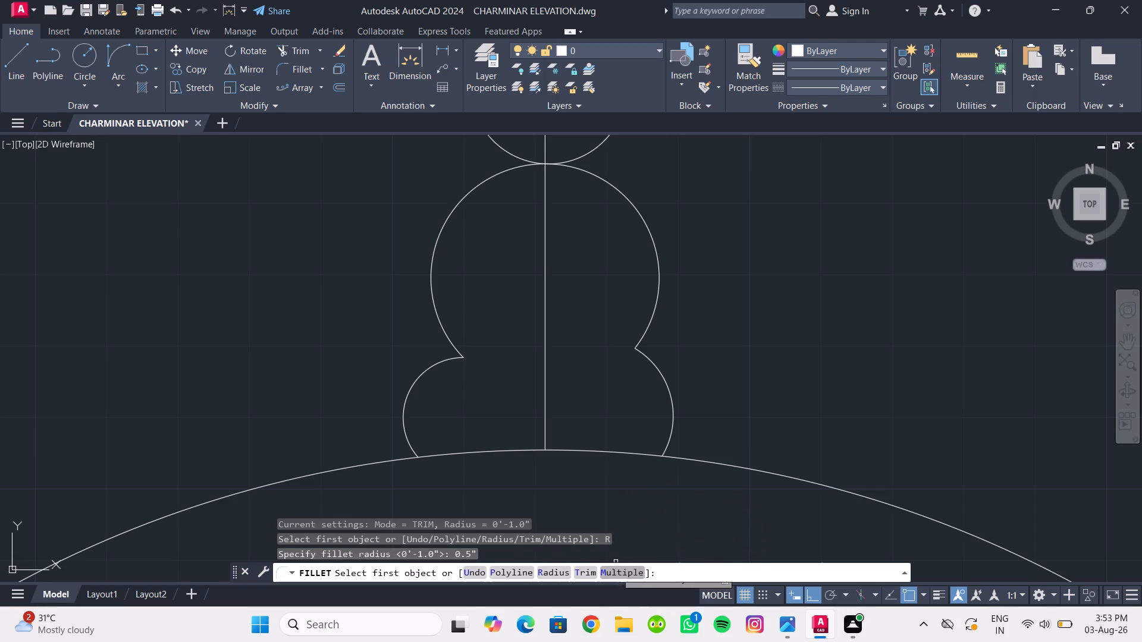
left_click(449, 360)
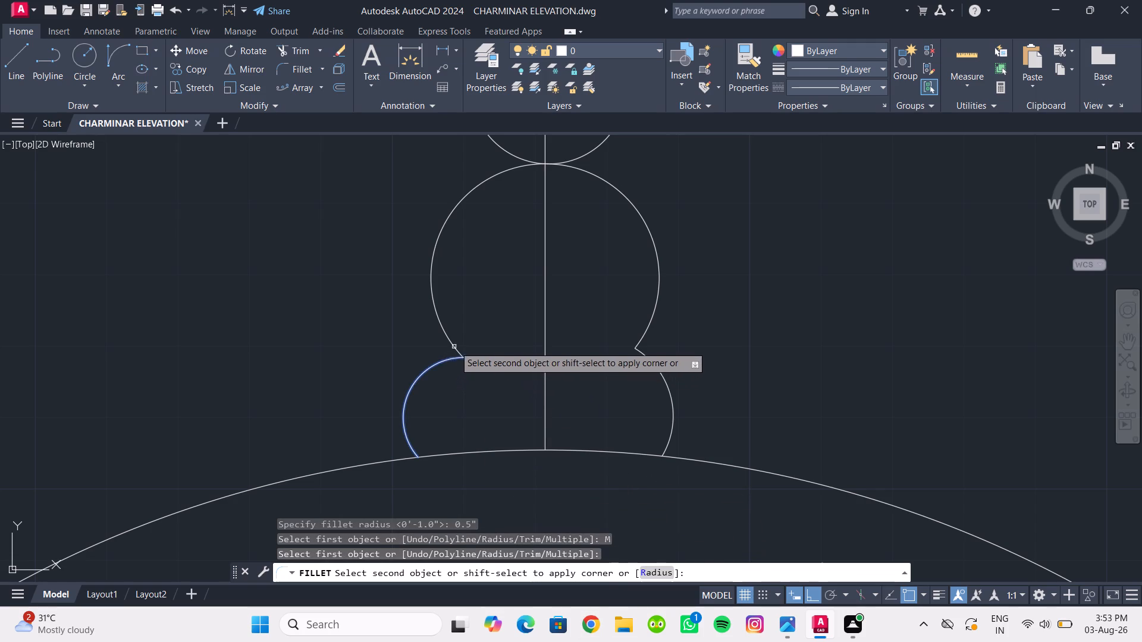
left_click(455, 345)
left_click(643, 335)
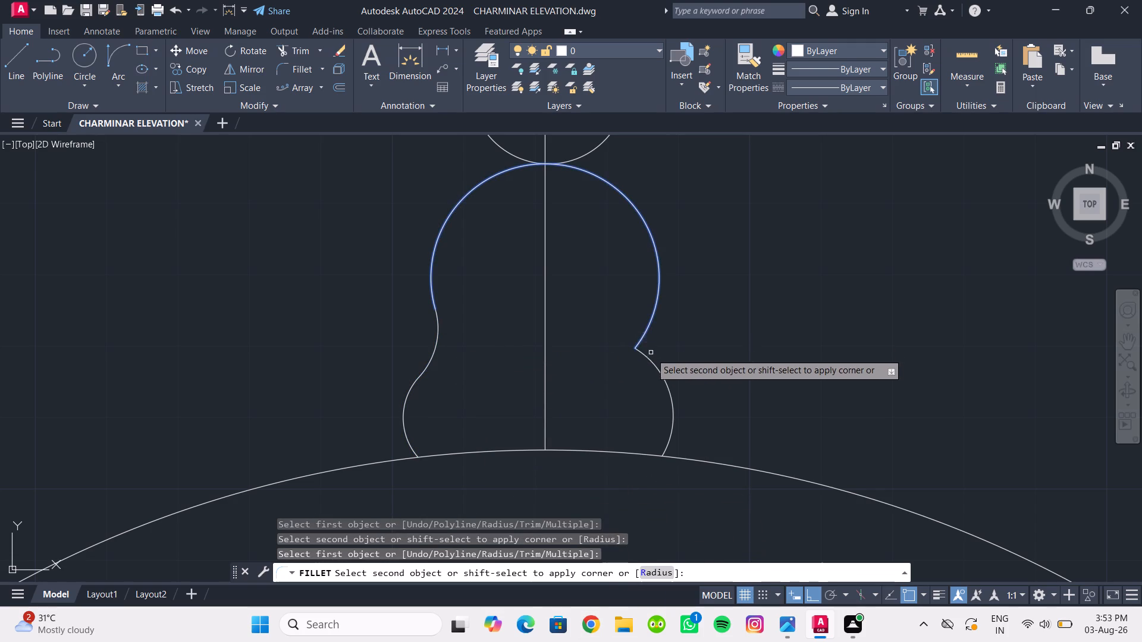
left_click(651, 358)
Examine the overall shape of the finial above the dome.
scroll(685, 365, "down", 5)
middle_click_drag(714, 366, 691, 366)
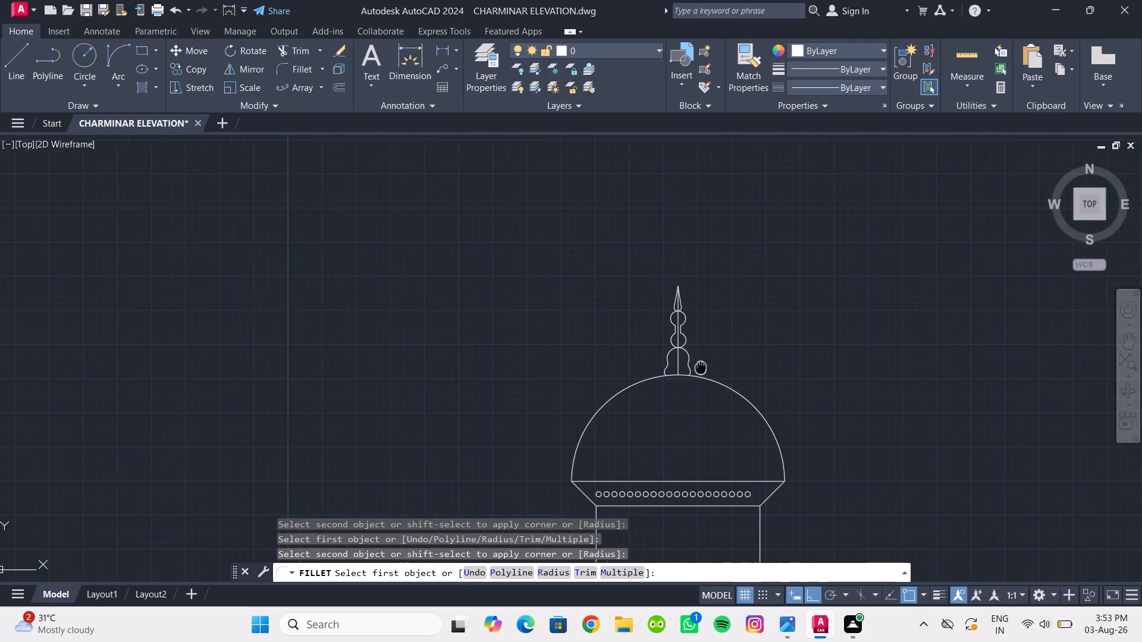
middle_click_drag(691, 366, 664, 369)
scroll(658, 369, "up", 1)
middle_click_drag(658, 369, 623, 373)
scroll(616, 377, "up", 1)
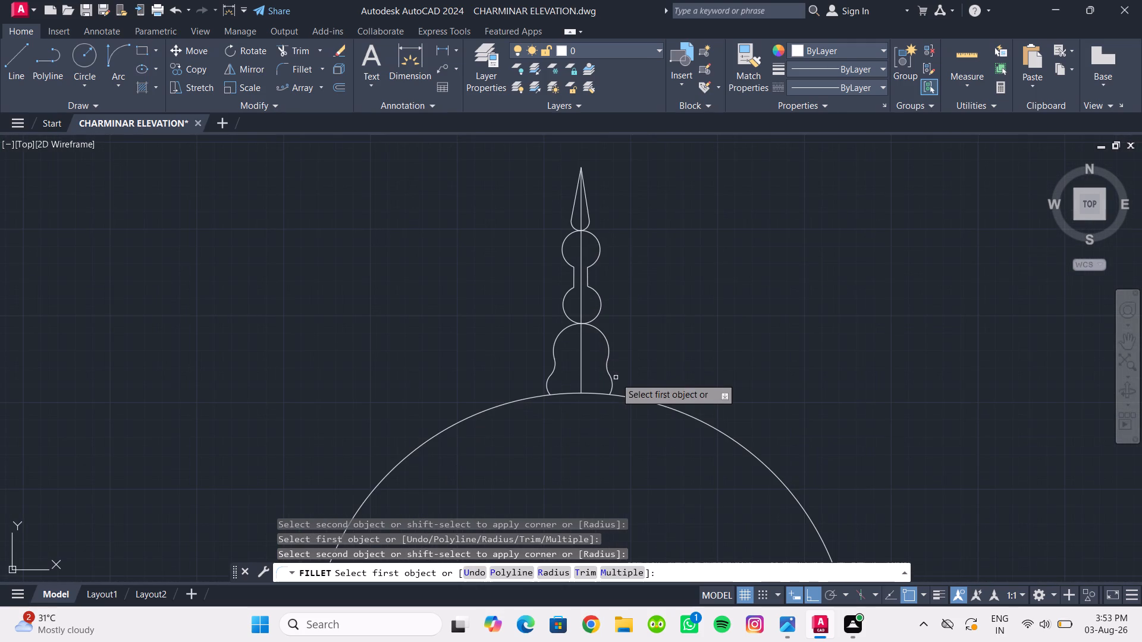
Stretch both lower ends of the finial's large circle arc down onto the fillet curves below it.
key("Escape")
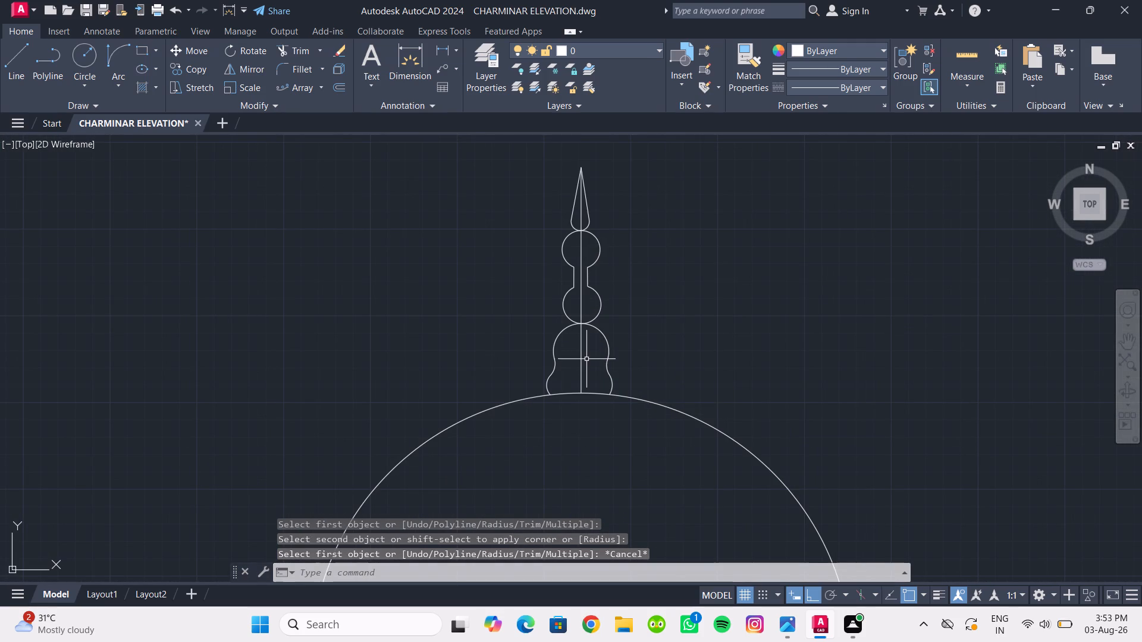
scroll(585, 358, "up", 1)
middle_click_drag(585, 358, 538, 373)
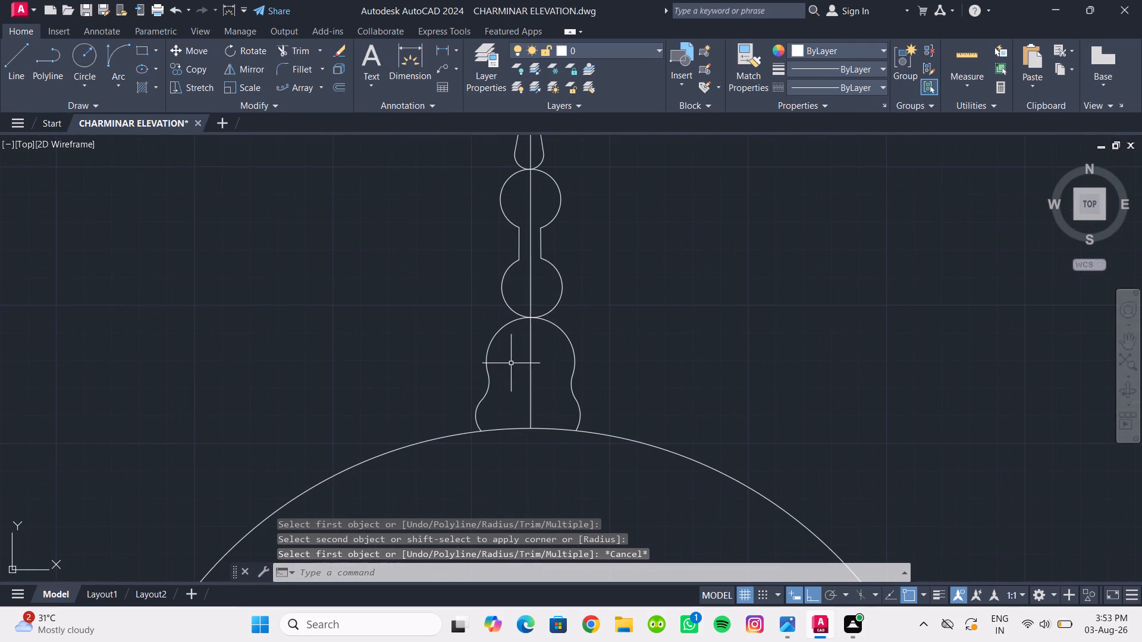
left_click(488, 357)
scroll(488, 372, "up", 3)
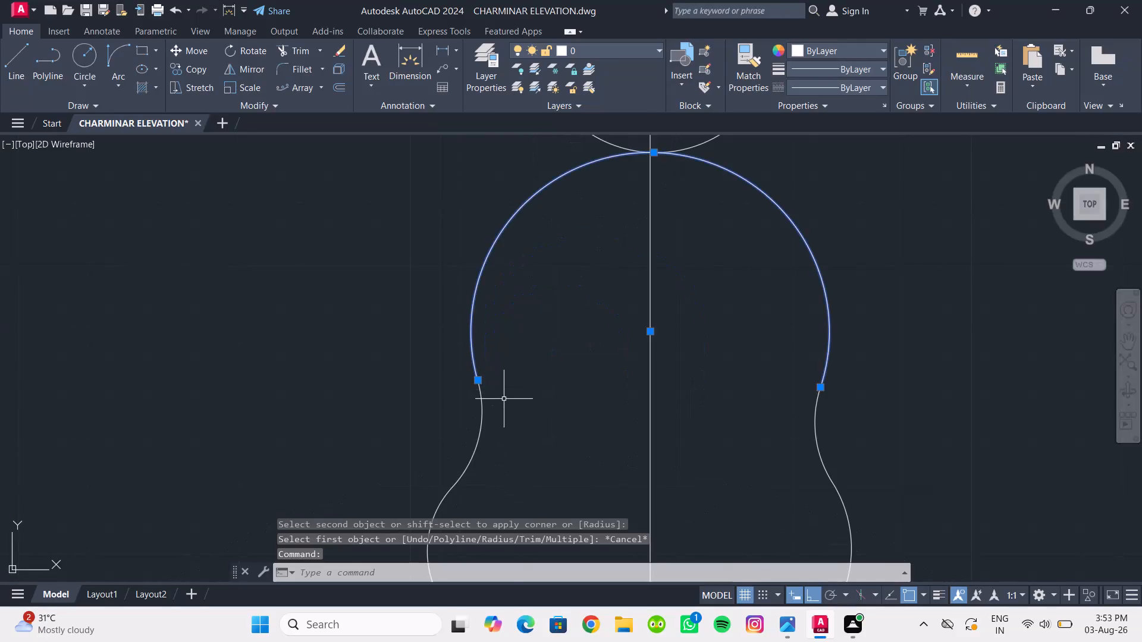
scroll(504, 399, "up", 1)
left_click(463, 372)
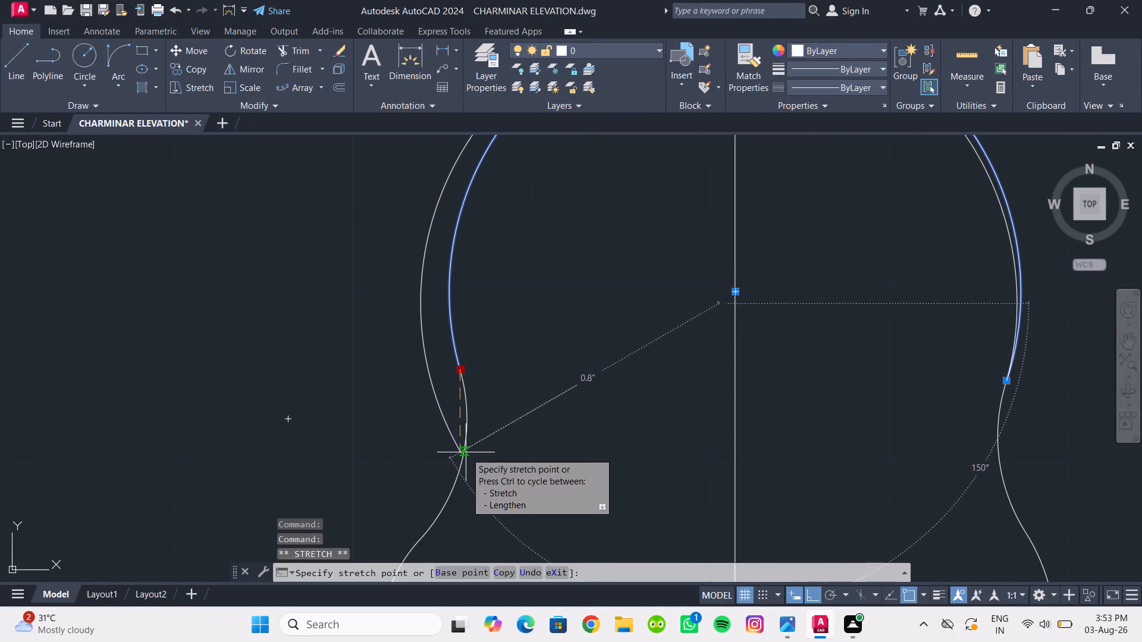
left_click(466, 452)
scroll(531, 413, "down", 2)
middle_click_drag(531, 413, 445, 393)
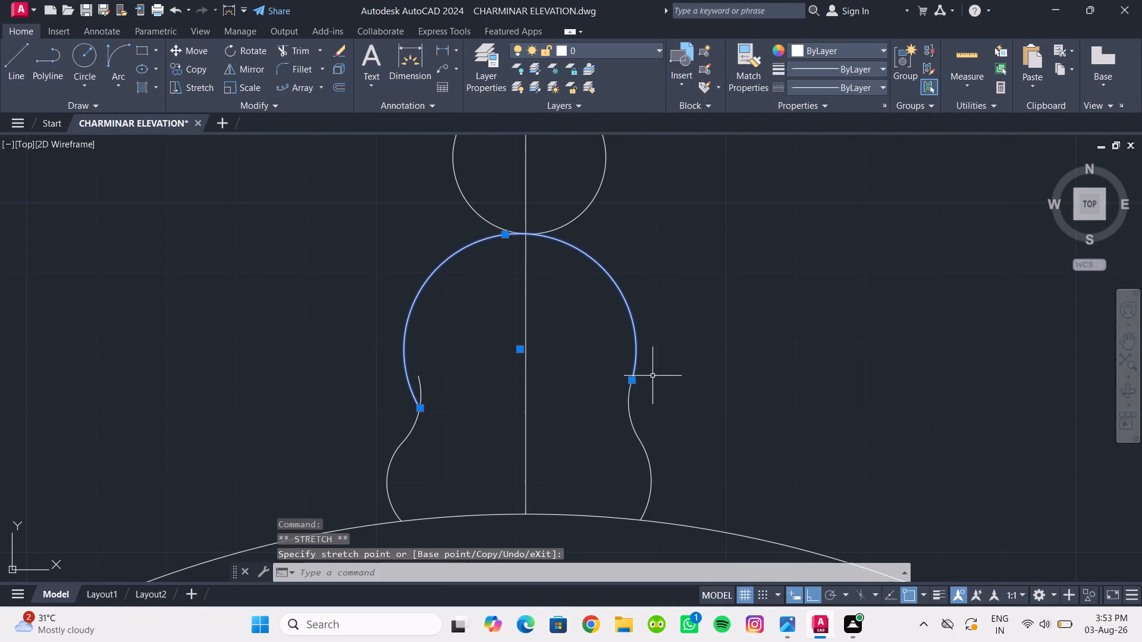
left_click(633, 378)
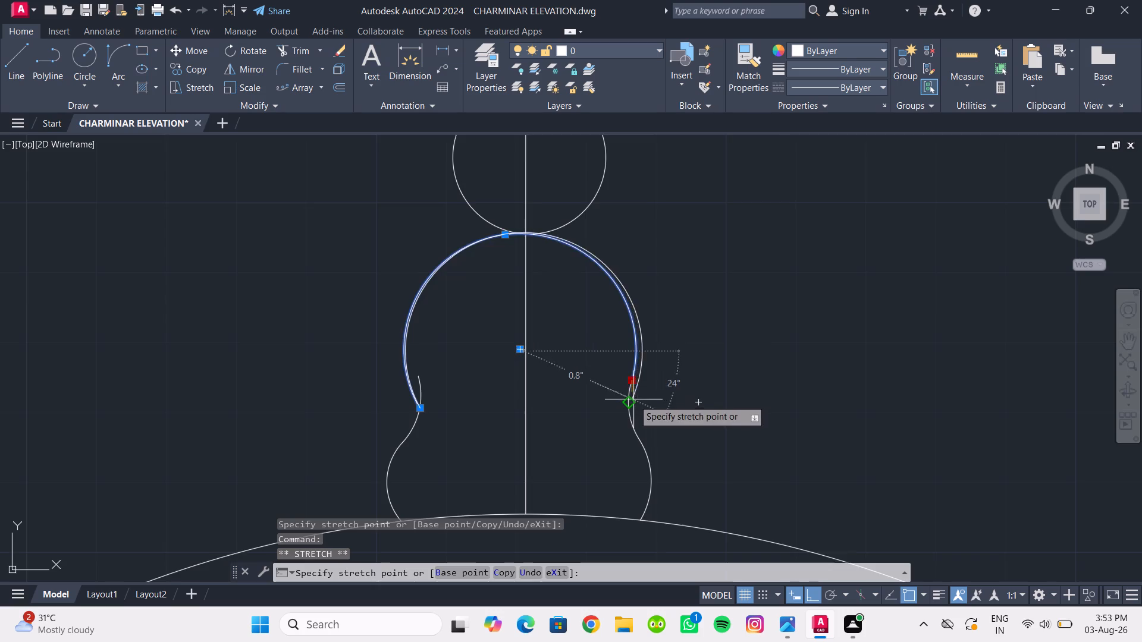
scroll(633, 399, "up", 3)
left_click(611, 413)
scroll(651, 394, "down", 2)
key("Escape")
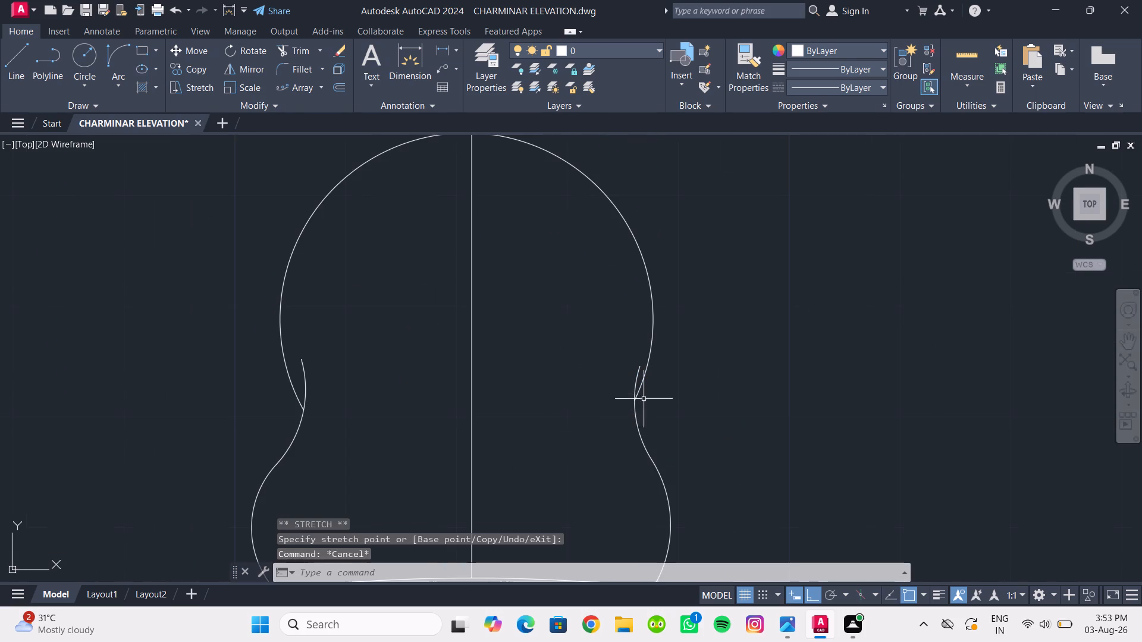
Trim the short fillet ends protruding inside the large finial arc on both sides.
type("TR")
key("Return")
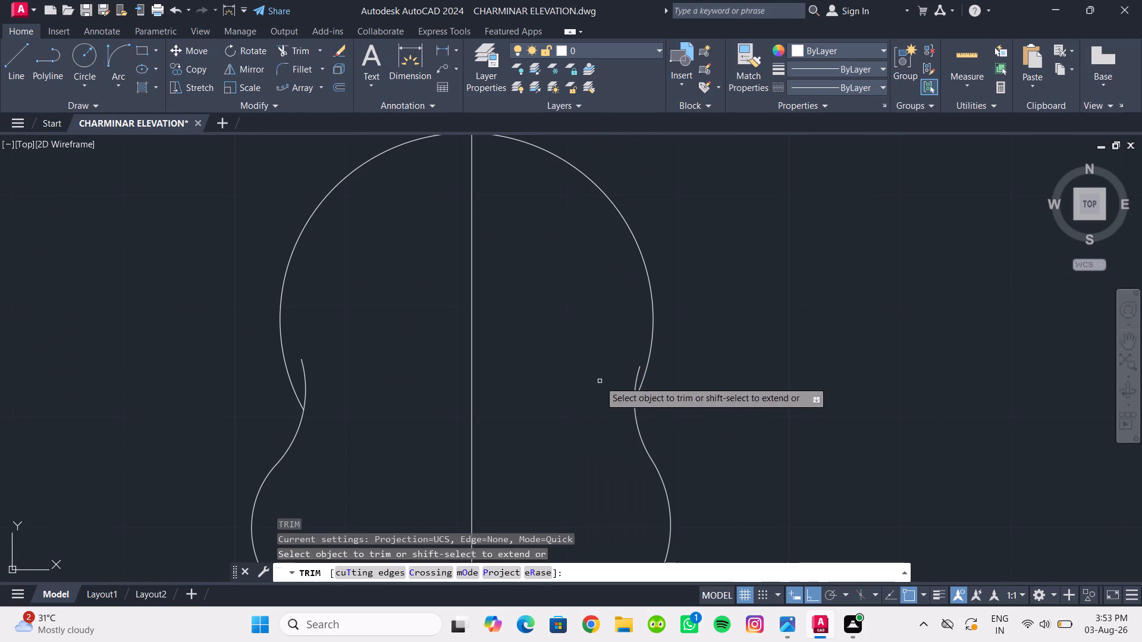
left_click(638, 376)
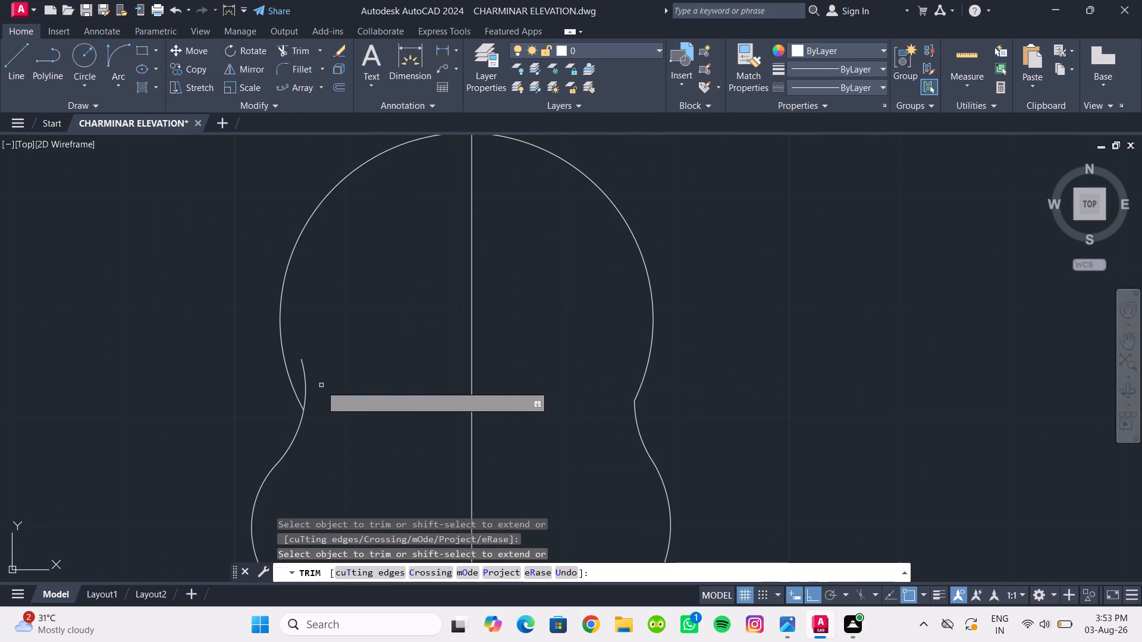
left_click(305, 374)
scroll(362, 369, "down", 4)
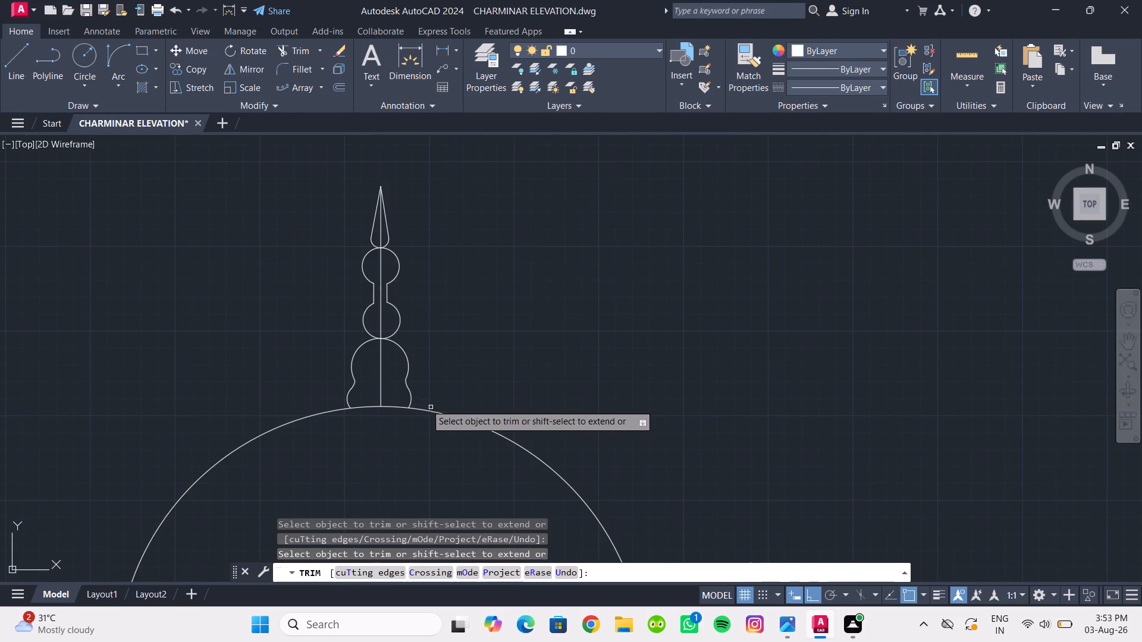
key("Escape")
key("Escape")
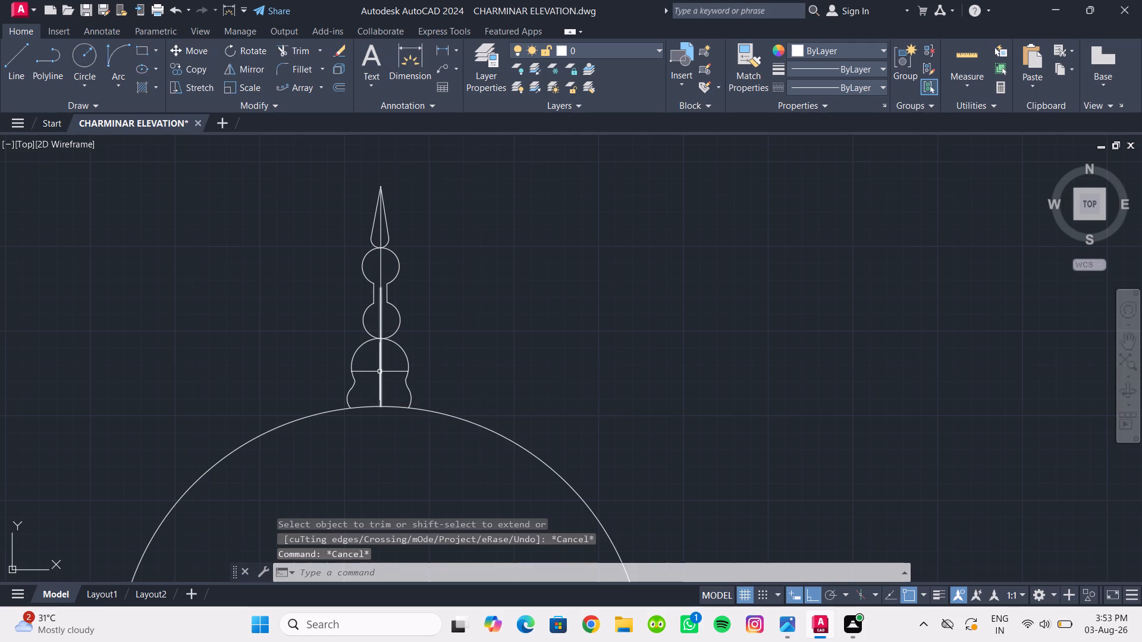
Delete the two vertical centre lines running through the finial.
left_click(379, 372)
key("Delete")
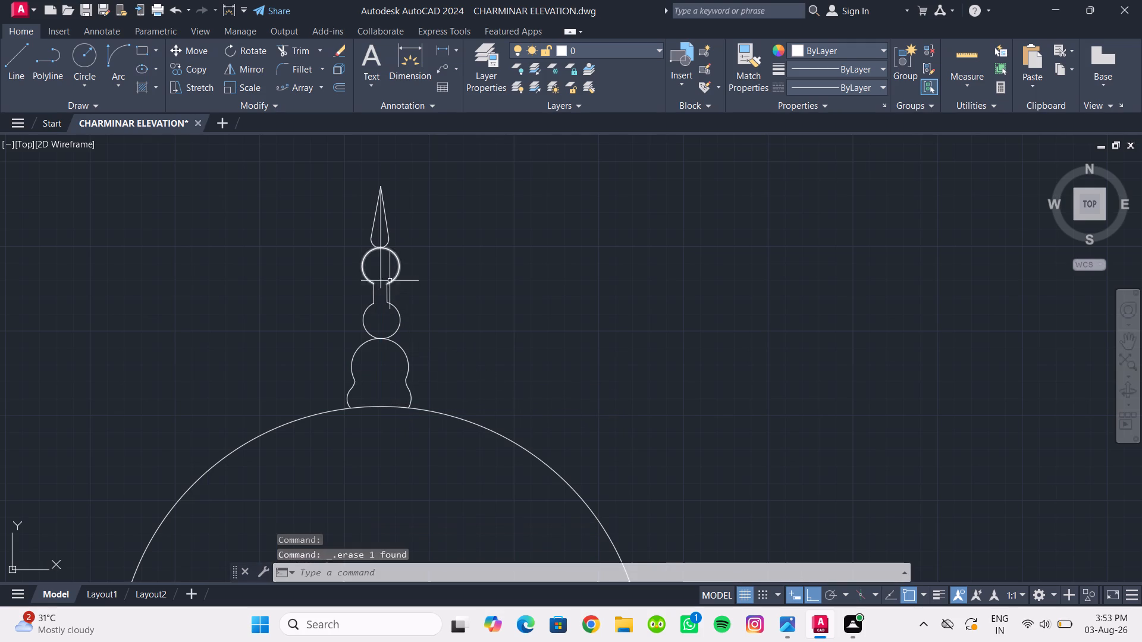
left_click(382, 273)
key("Delete")
Examine the complete minaret from its base shaft and balconies up to the dome and finial.
scroll(456, 286, "down", 8)
scroll(509, 377, "up", 1)
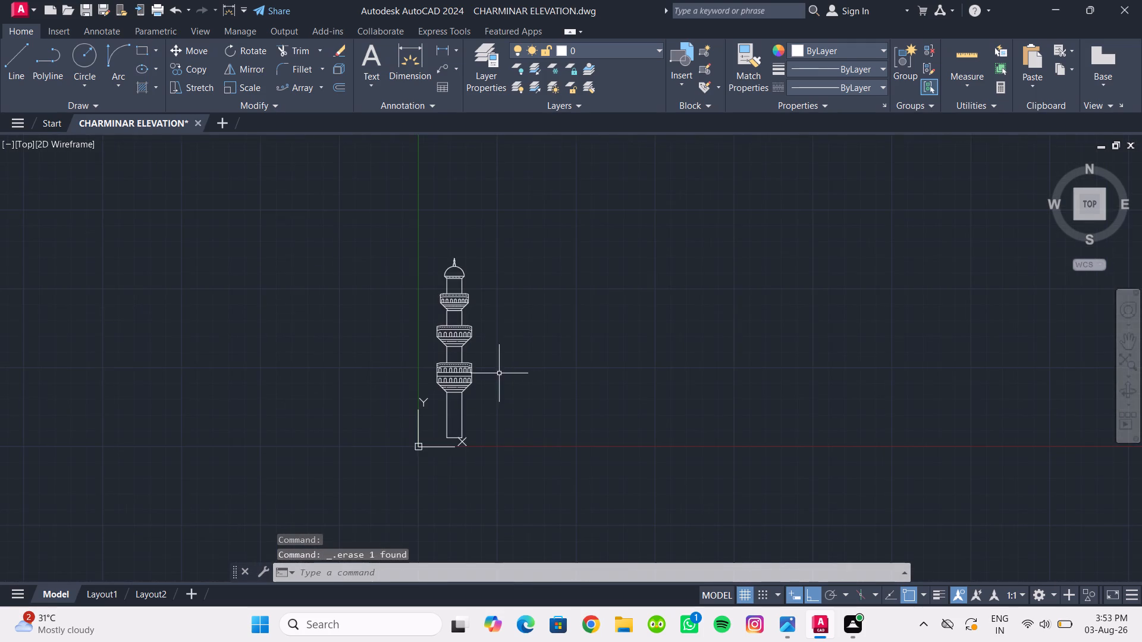
scroll(499, 373, "up", 1)
middle_click_drag(600, 376, 680, 409)
scroll(679, 427, "up", 1)
middle_click_drag(679, 427, 739, 410)
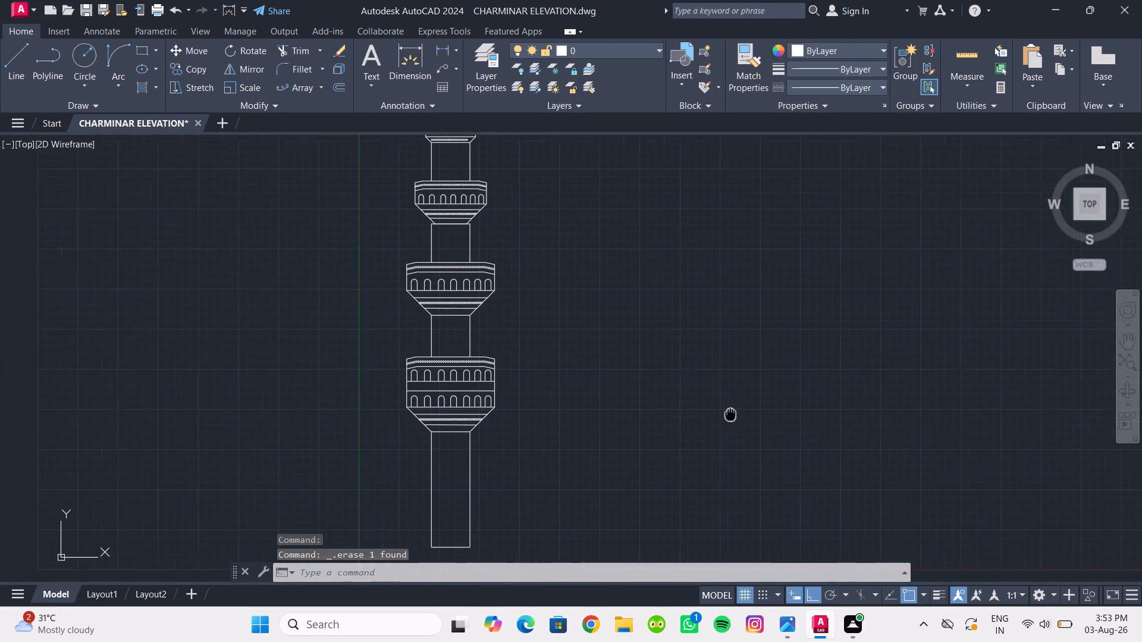
middle_click_drag(739, 410, 742, 410)
scroll(752, 412, "down", 1)
middle_click_drag(752, 412, 761, 421)
middle_click_drag(693, 446, 693, 432)
scroll(693, 446, "up", 1)
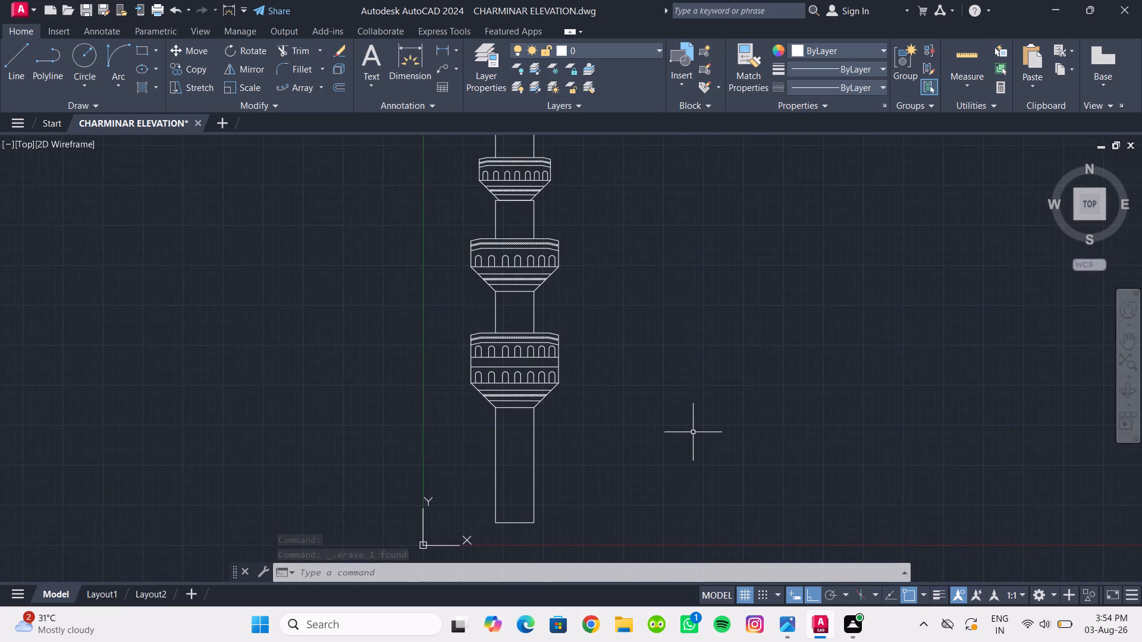
scroll(693, 432, "down", 1)
middle_click_drag(693, 432, 700, 451)
scroll(694, 459, "up", 1)
middle_click_drag(700, 450, 733, 497)
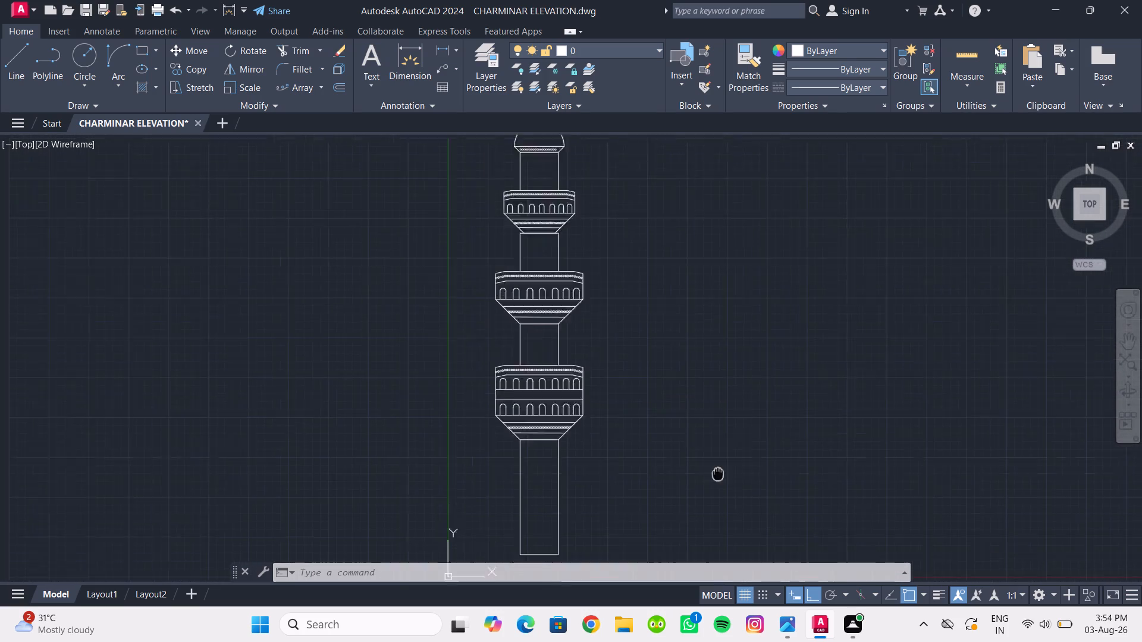
middle_click_drag(733, 497, 777, 560)
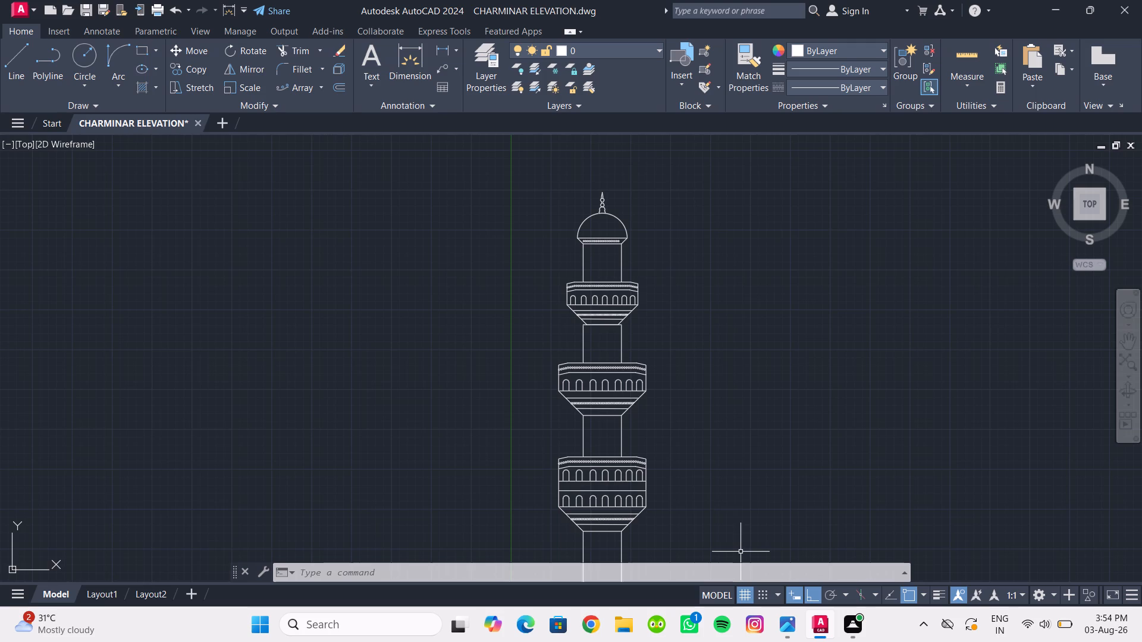
middle_click_drag(679, 515, 663, 443)
scroll(663, 432, "down", 1)
middle_click_drag(663, 432, 661, 427)
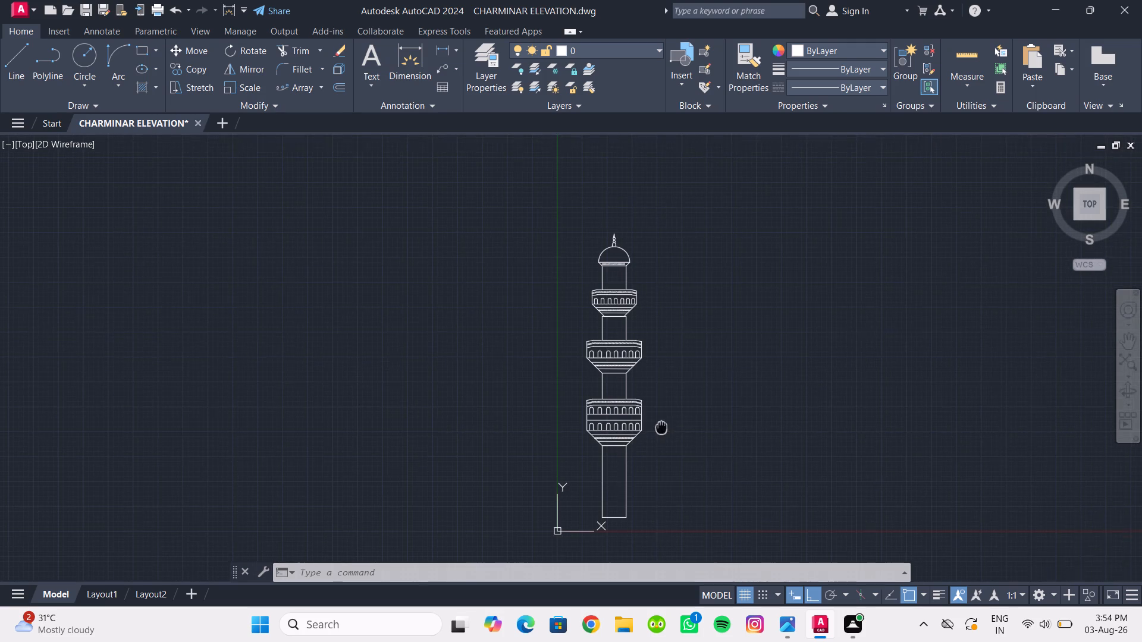
middle_click_drag(661, 427, 661, 426)
scroll(661, 426, "up", 1)
scroll(661, 426, "down", 1)
middle_click_drag(661, 426, 675, 427)
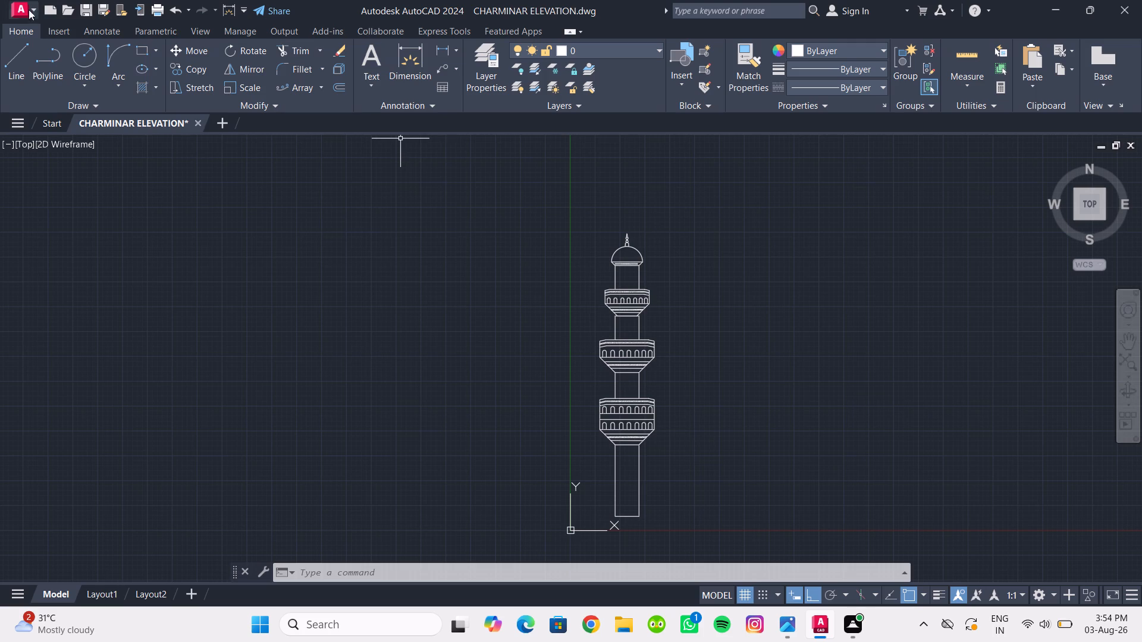
Save the CHARMINAR ELEVATION drawing.
left_click(86, 12)
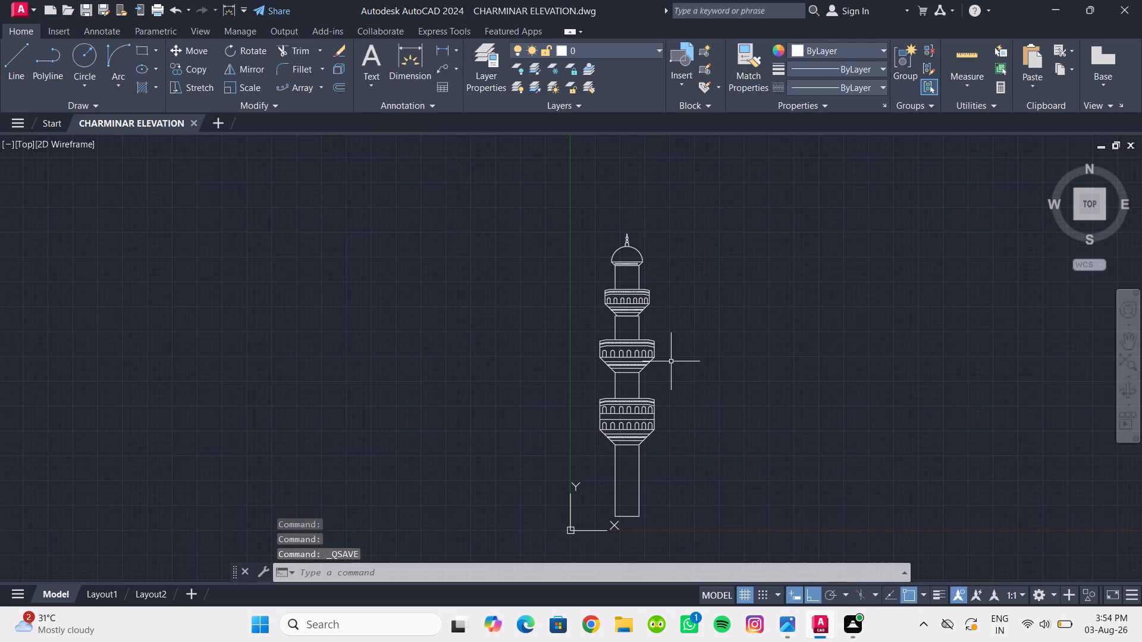
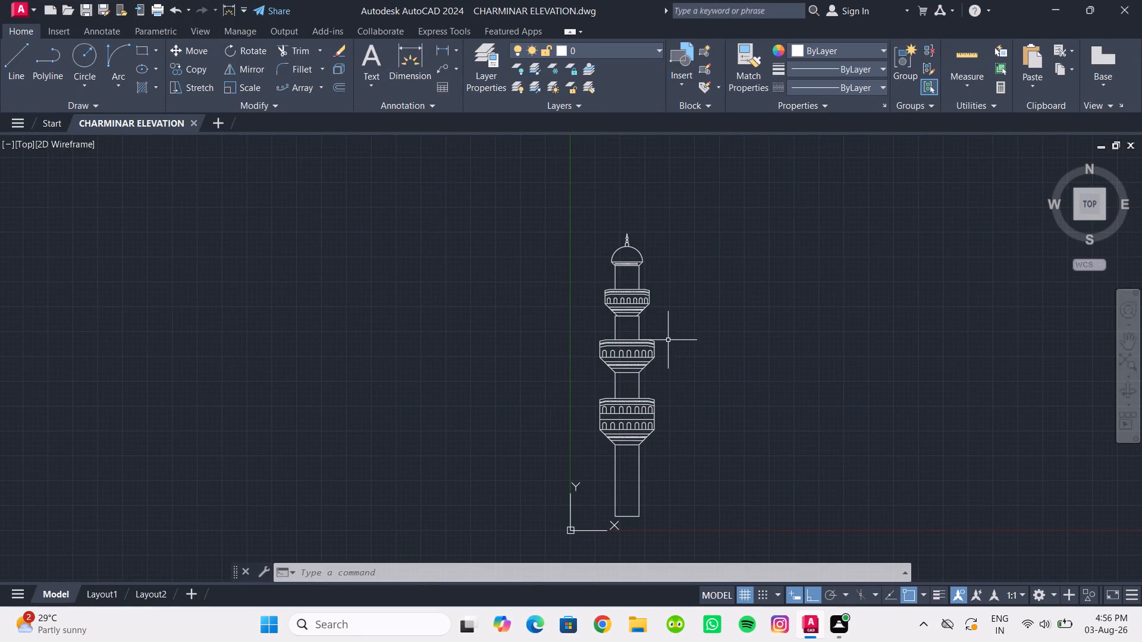
Move the complete minaret diagonally up and to the right, clear of the origin axes, with Ortho turned off.
scroll(667, 340, "down", 1)
middle_click_drag(667, 340, 538, 292)
scroll(525, 295, "up", 1)
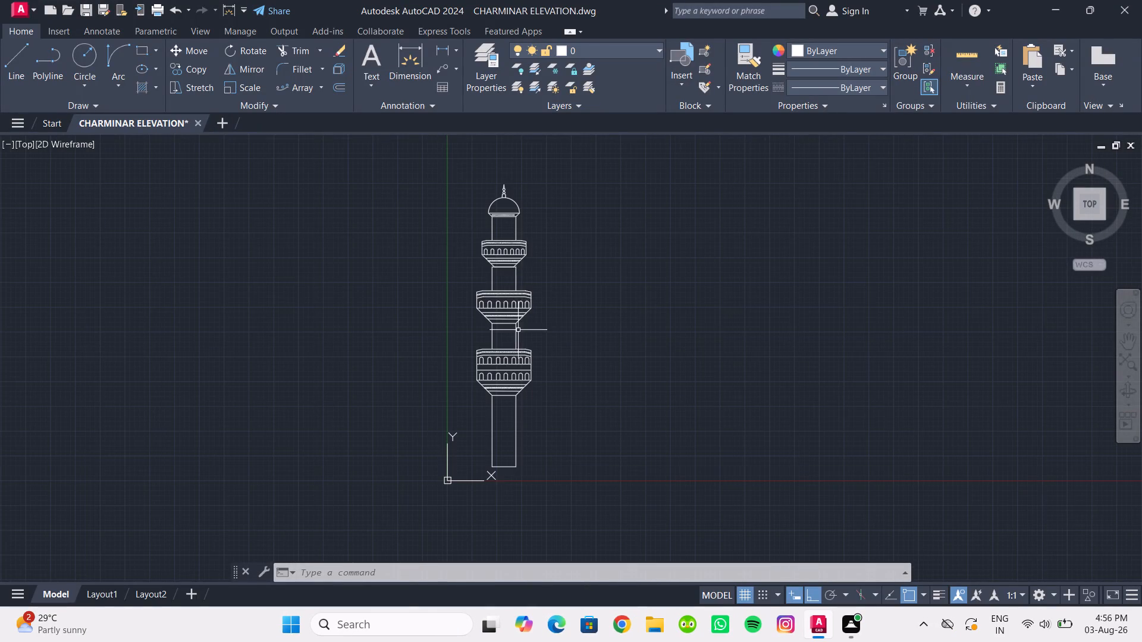
scroll(518, 330, "up", 1)
middle_click_drag(518, 330, 457, 336)
scroll(460, 341, "down", 1)
middle_click_drag(460, 341, 444, 342)
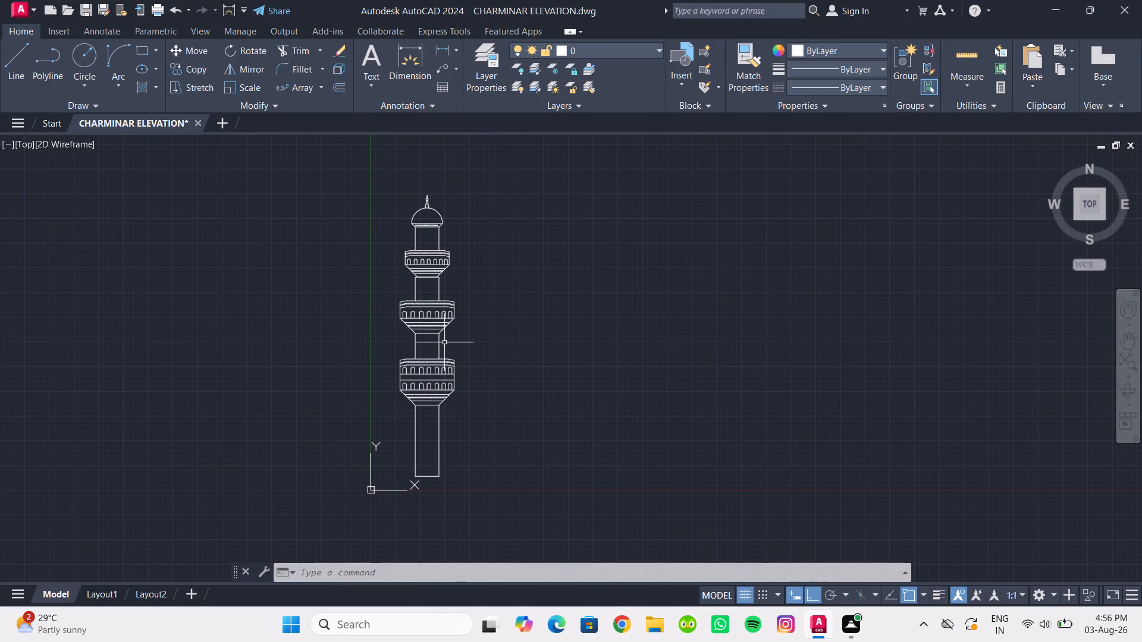
left_click(387, 161)
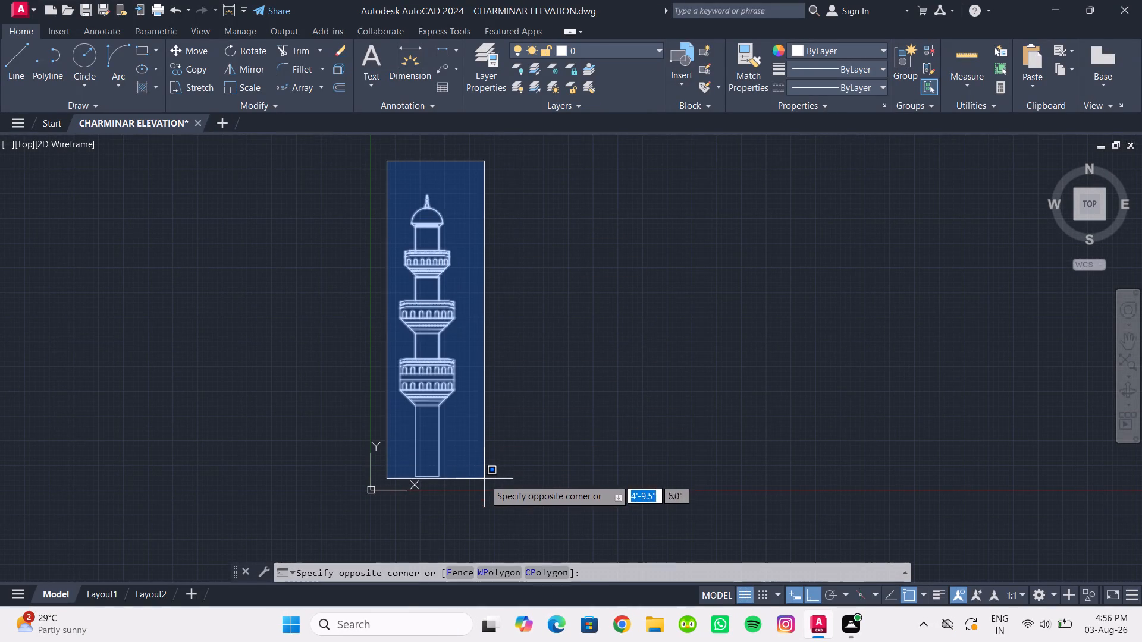
left_click(485, 482)
left_click(190, 52)
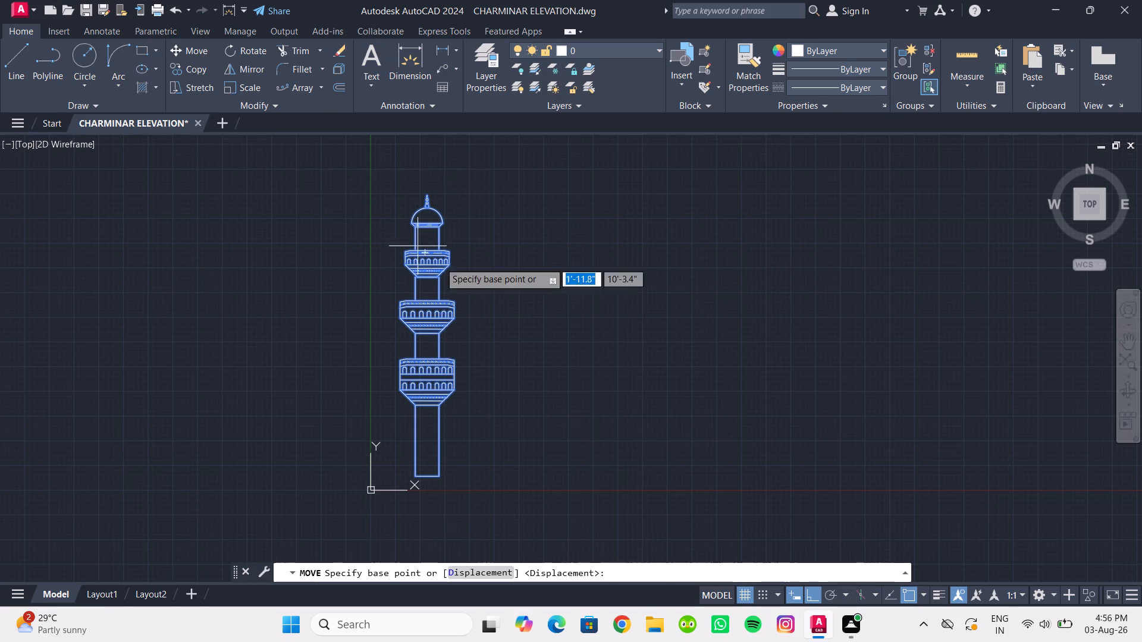
scroll(475, 316, "down", 2)
middle_click_drag(475, 316, 341, 377)
left_click(330, 398)
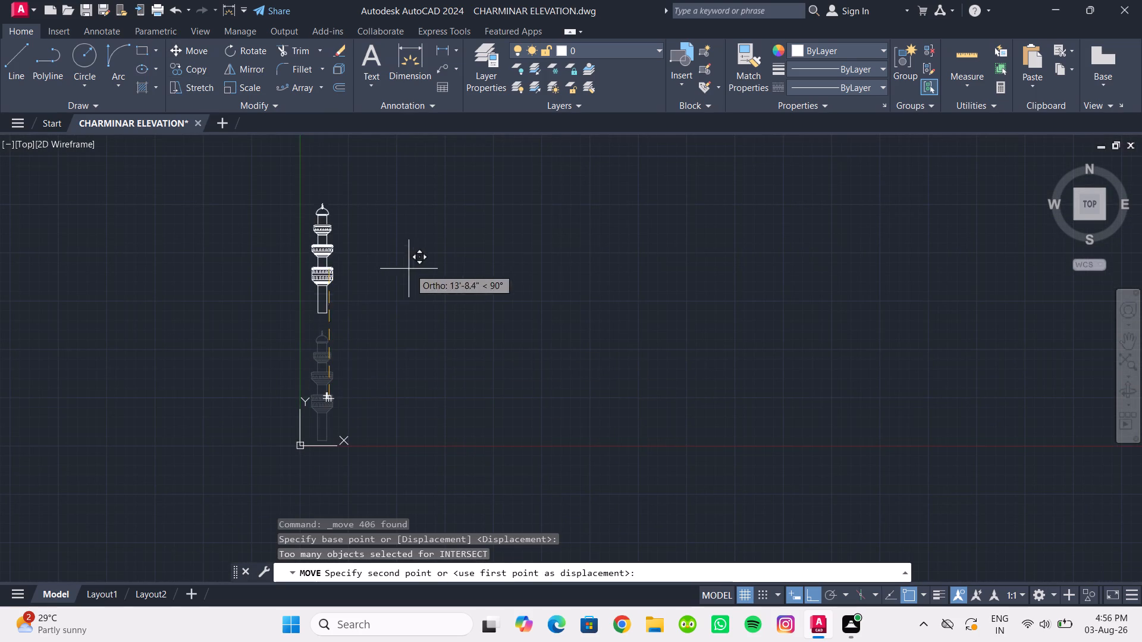
left_click(811, 596)
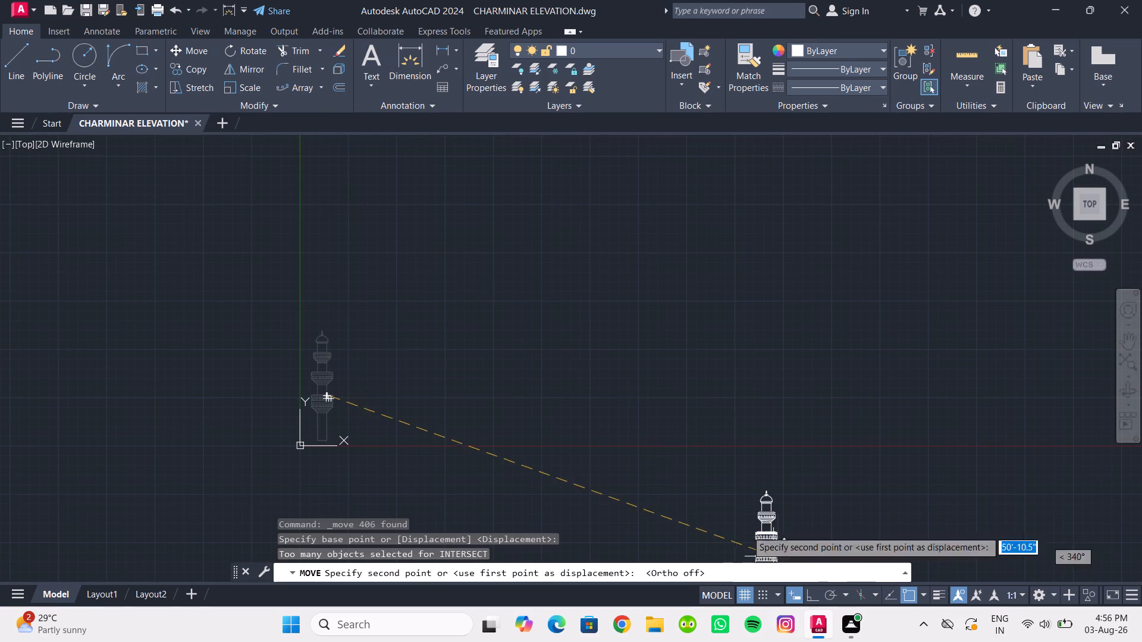
left_click(460, 276)
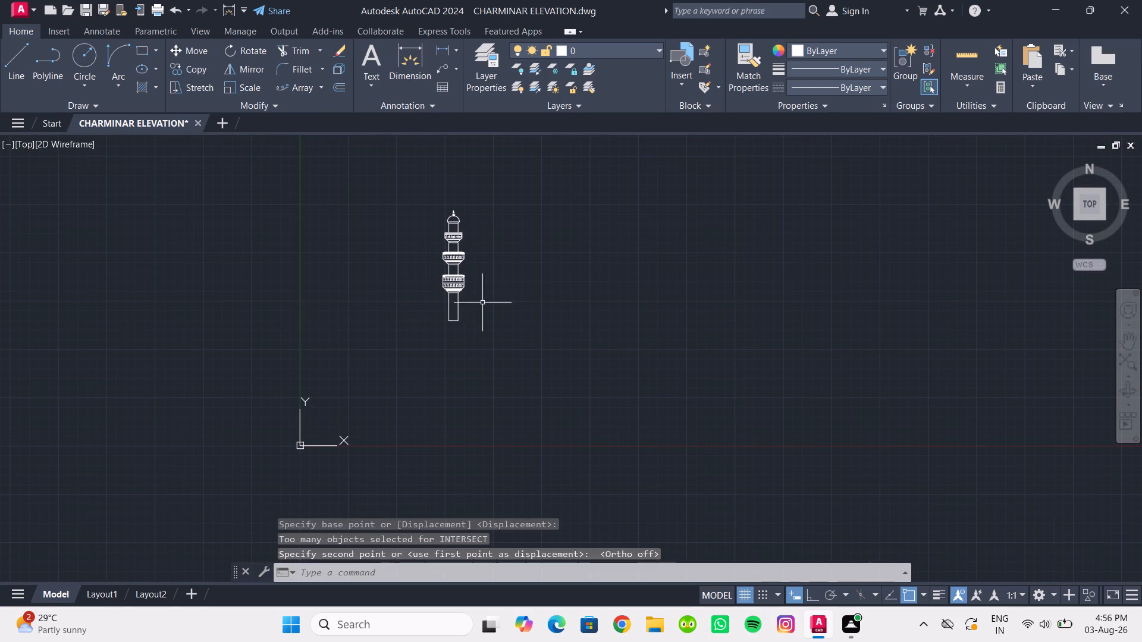
scroll(476, 295, "up", 1)
middle_click_drag(475, 294, 477, 386)
scroll(477, 386, "up", 1)
middle_click_drag(477, 386, 459, 379)
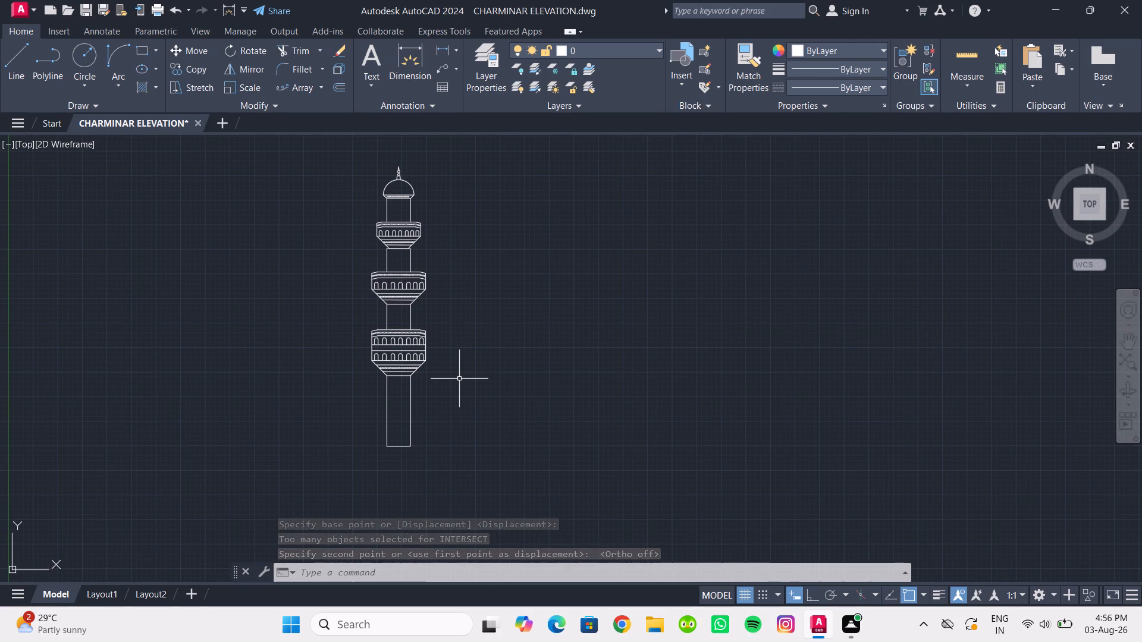
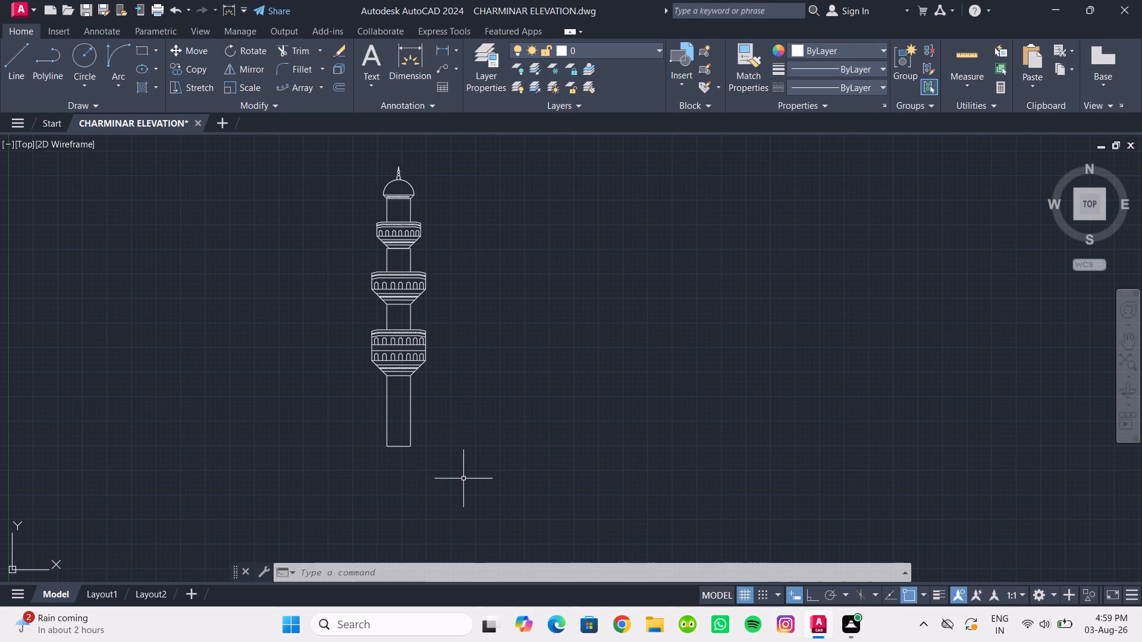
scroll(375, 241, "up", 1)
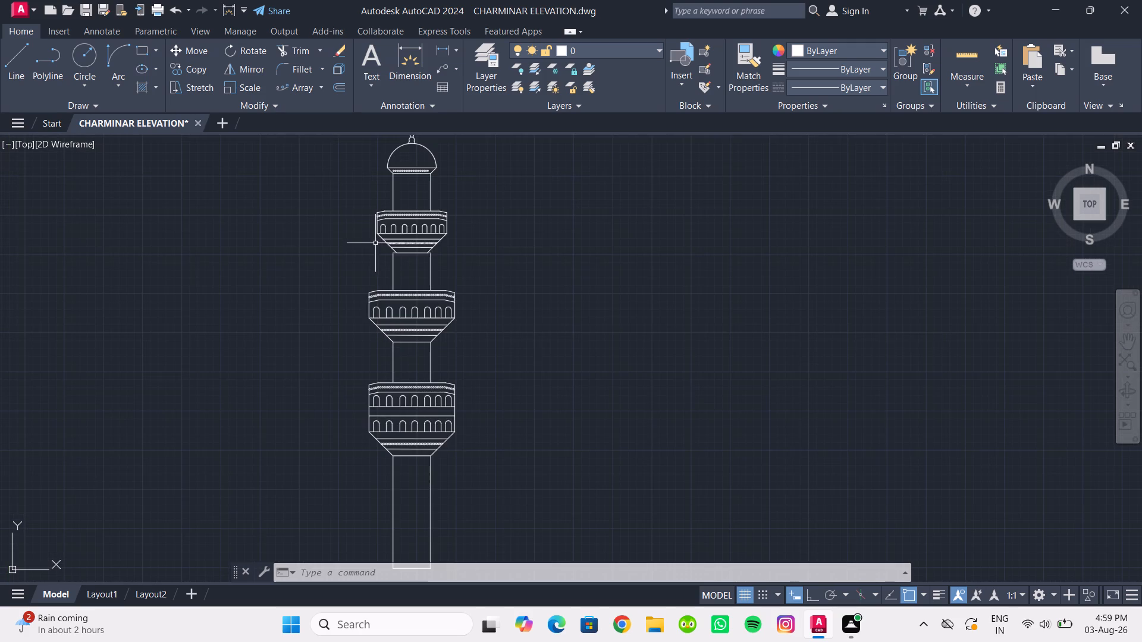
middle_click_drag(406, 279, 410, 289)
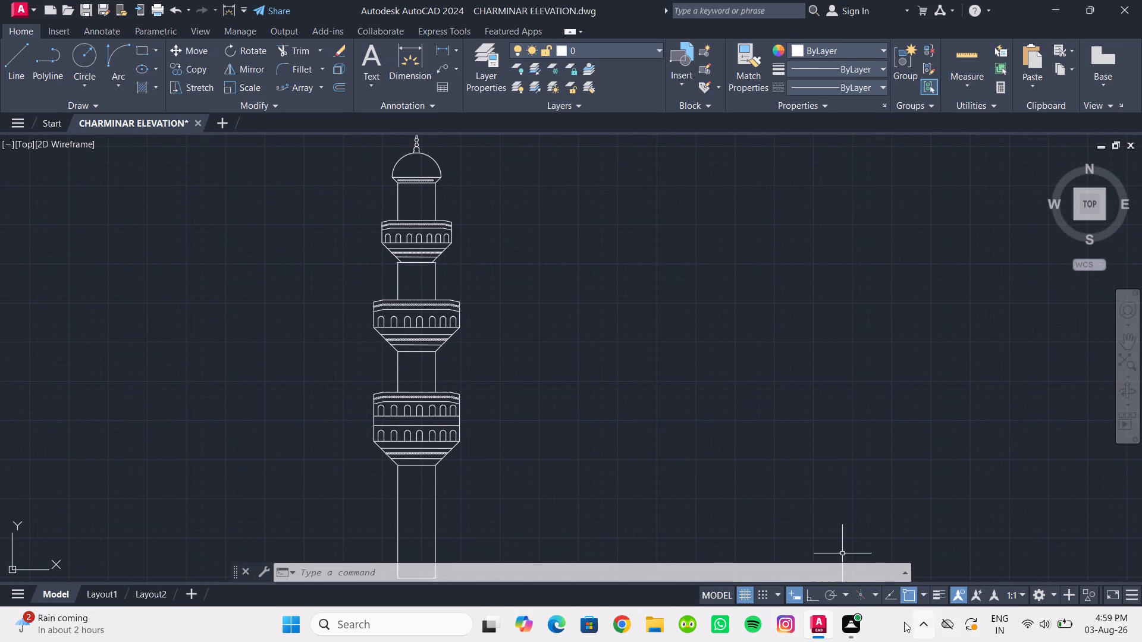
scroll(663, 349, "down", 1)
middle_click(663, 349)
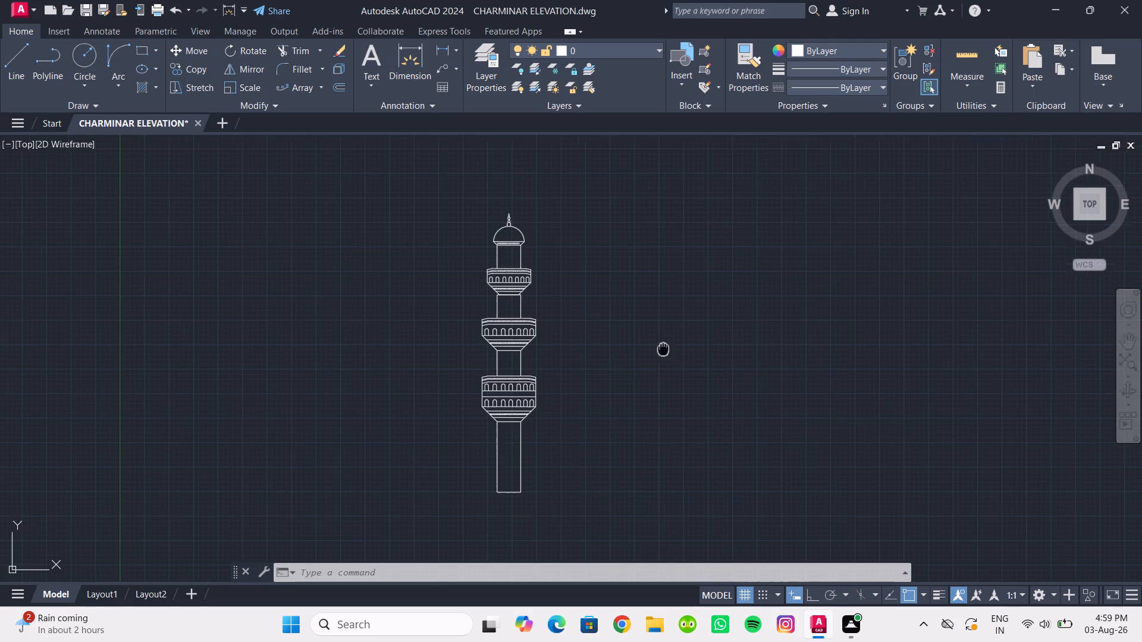
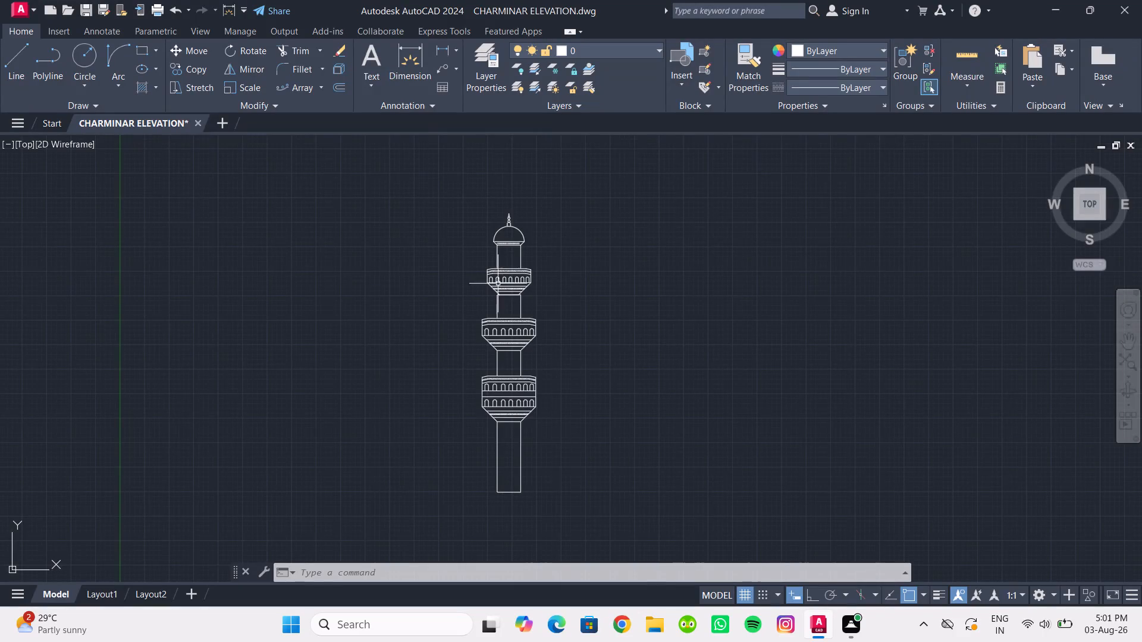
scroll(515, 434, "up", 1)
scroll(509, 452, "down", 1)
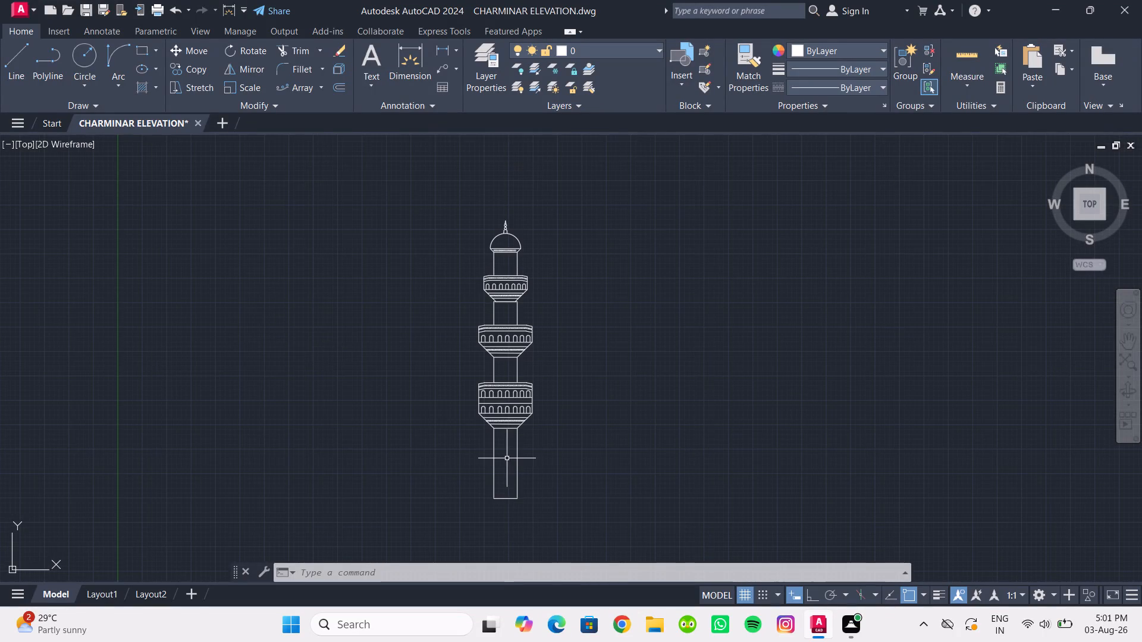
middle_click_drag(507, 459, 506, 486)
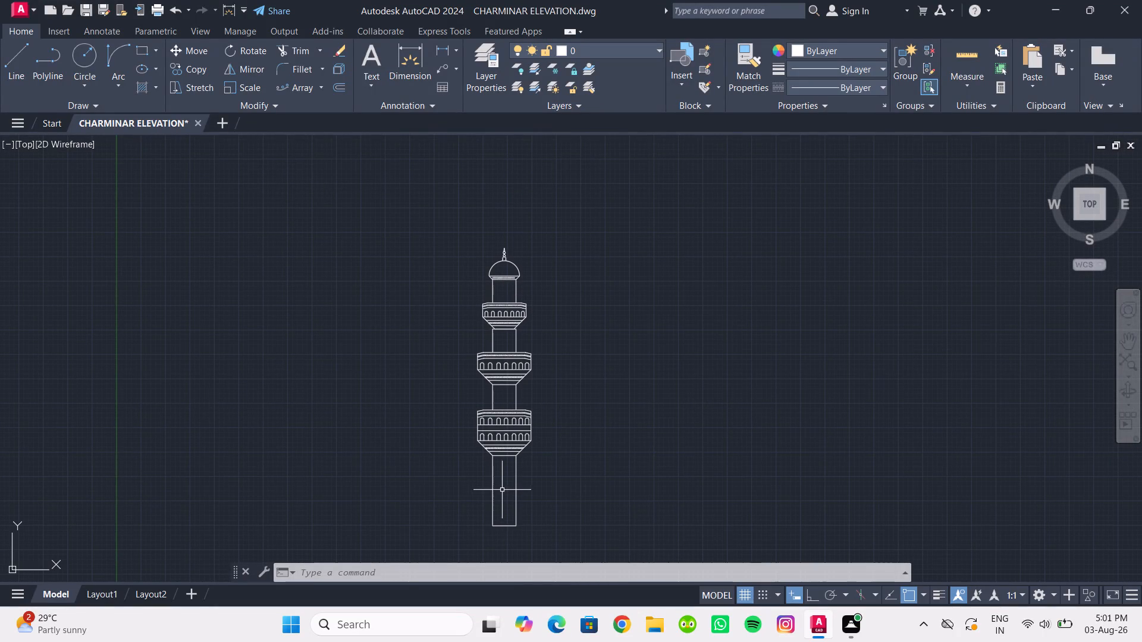
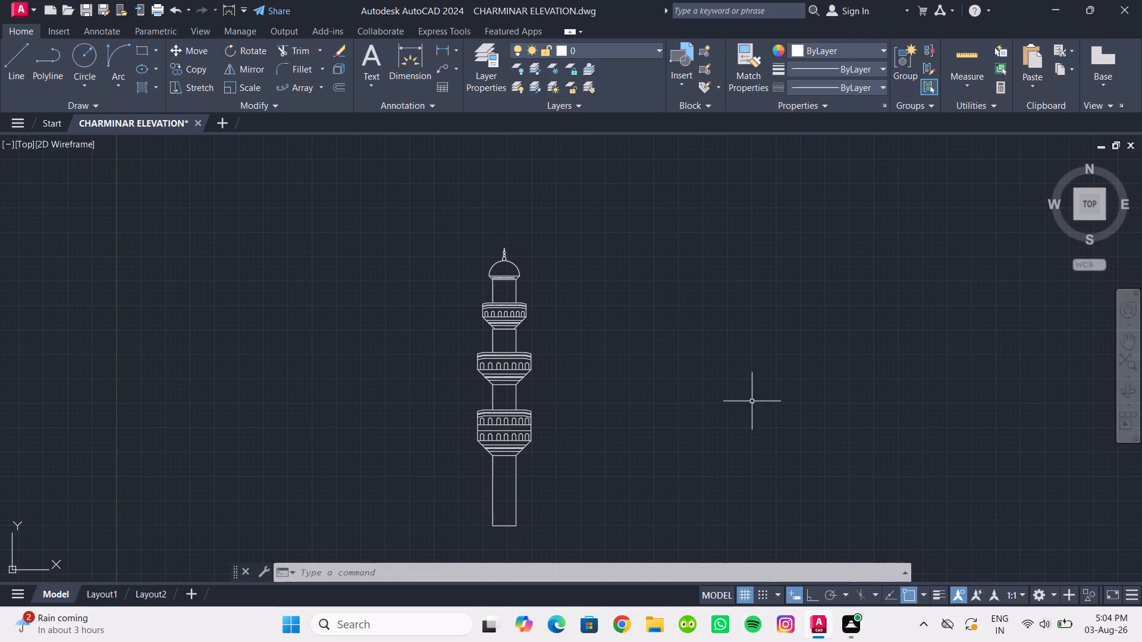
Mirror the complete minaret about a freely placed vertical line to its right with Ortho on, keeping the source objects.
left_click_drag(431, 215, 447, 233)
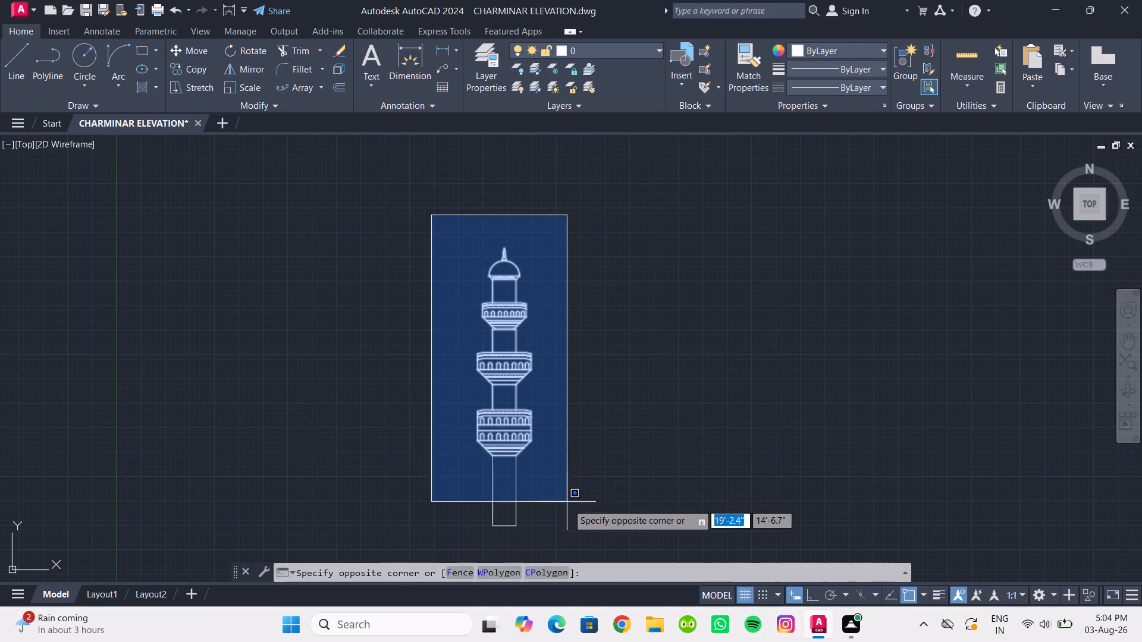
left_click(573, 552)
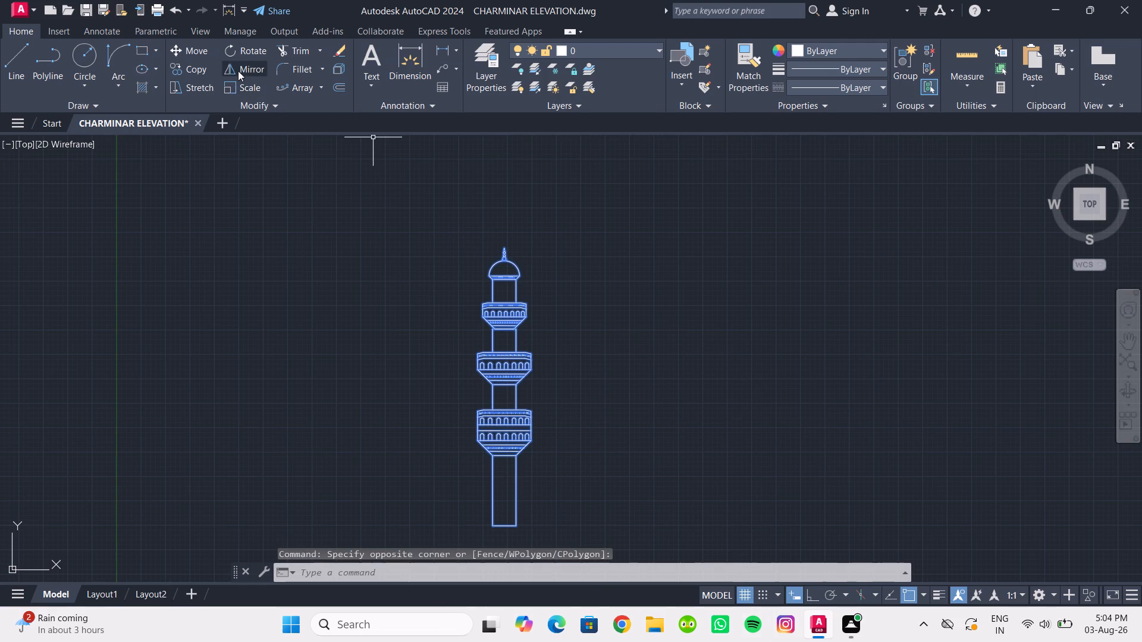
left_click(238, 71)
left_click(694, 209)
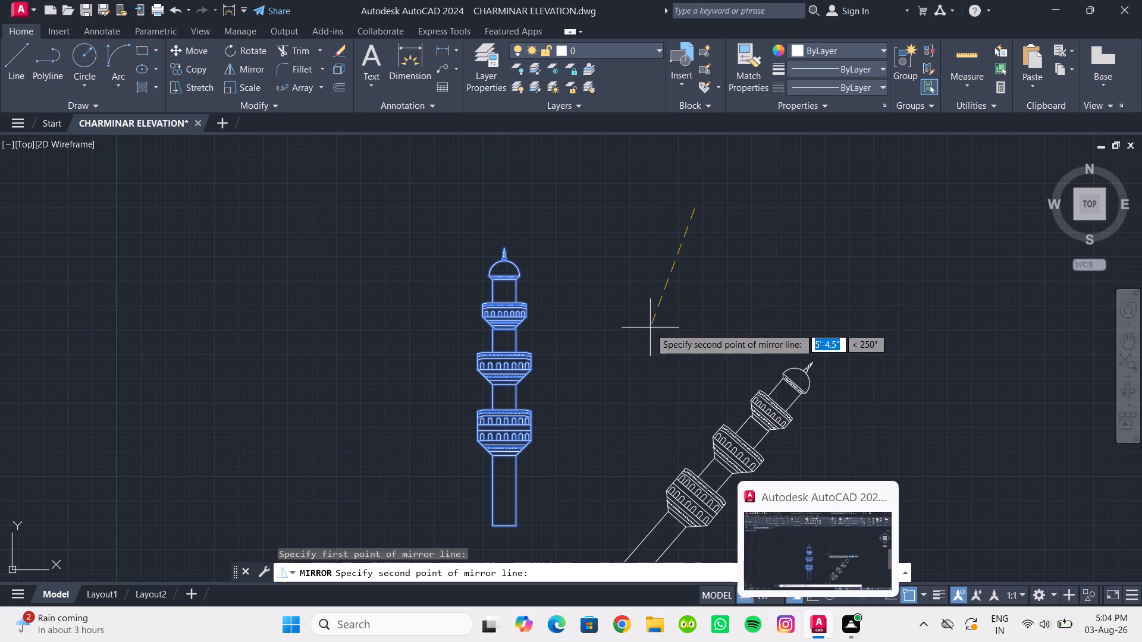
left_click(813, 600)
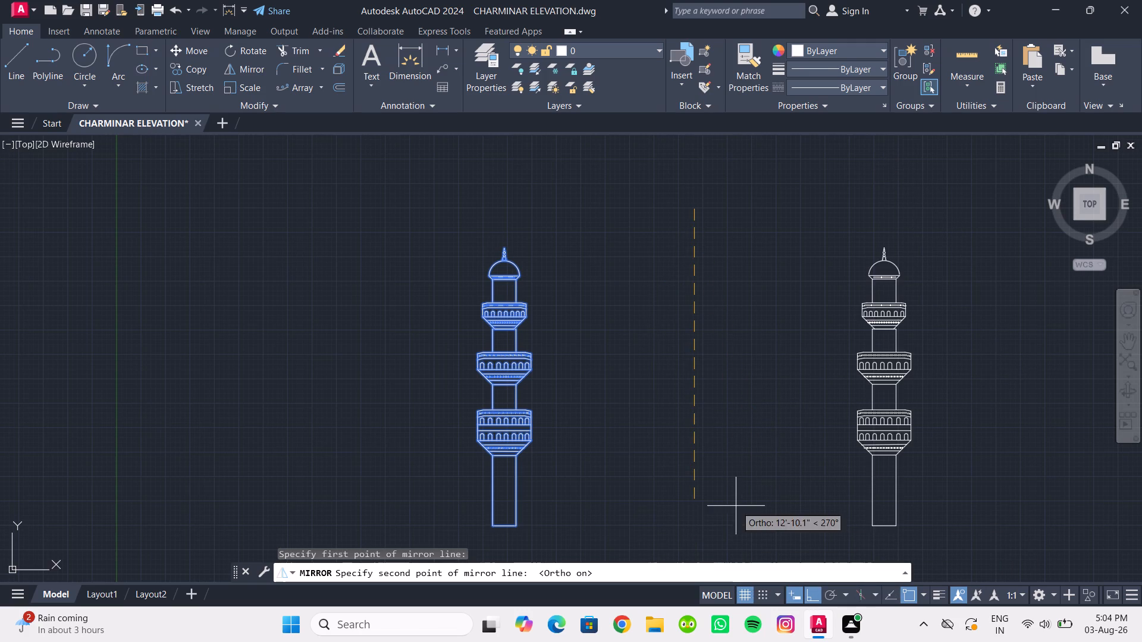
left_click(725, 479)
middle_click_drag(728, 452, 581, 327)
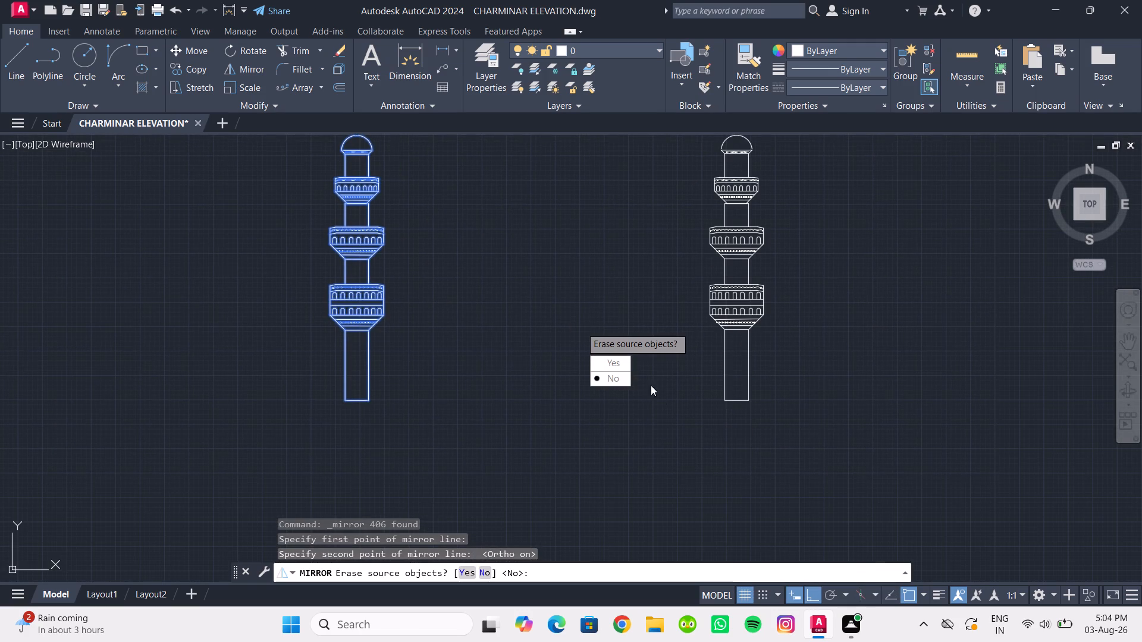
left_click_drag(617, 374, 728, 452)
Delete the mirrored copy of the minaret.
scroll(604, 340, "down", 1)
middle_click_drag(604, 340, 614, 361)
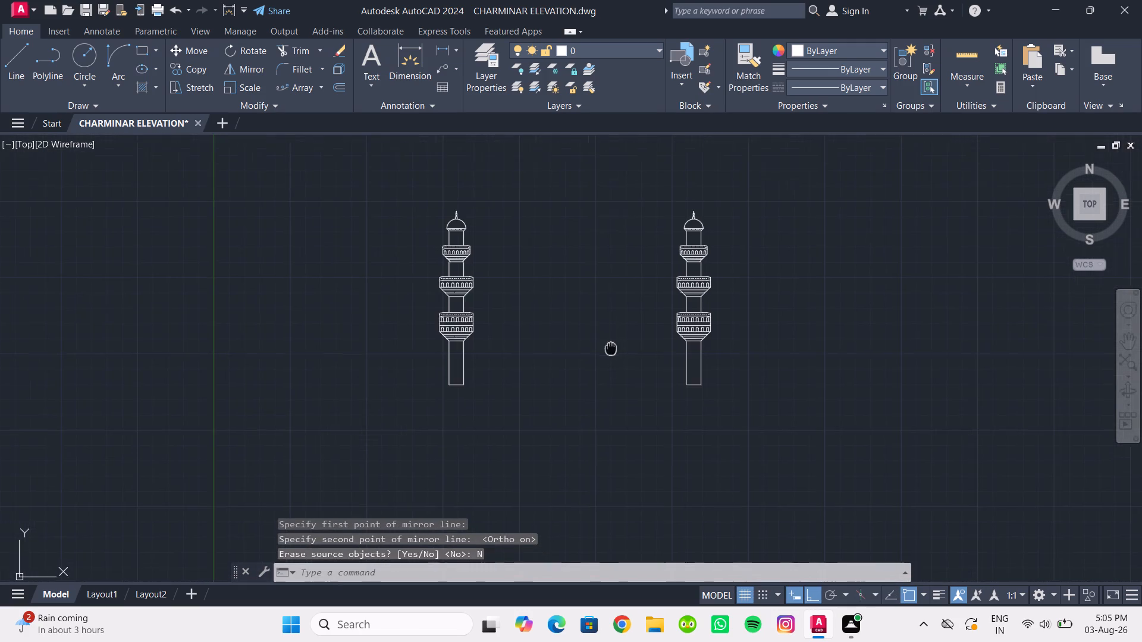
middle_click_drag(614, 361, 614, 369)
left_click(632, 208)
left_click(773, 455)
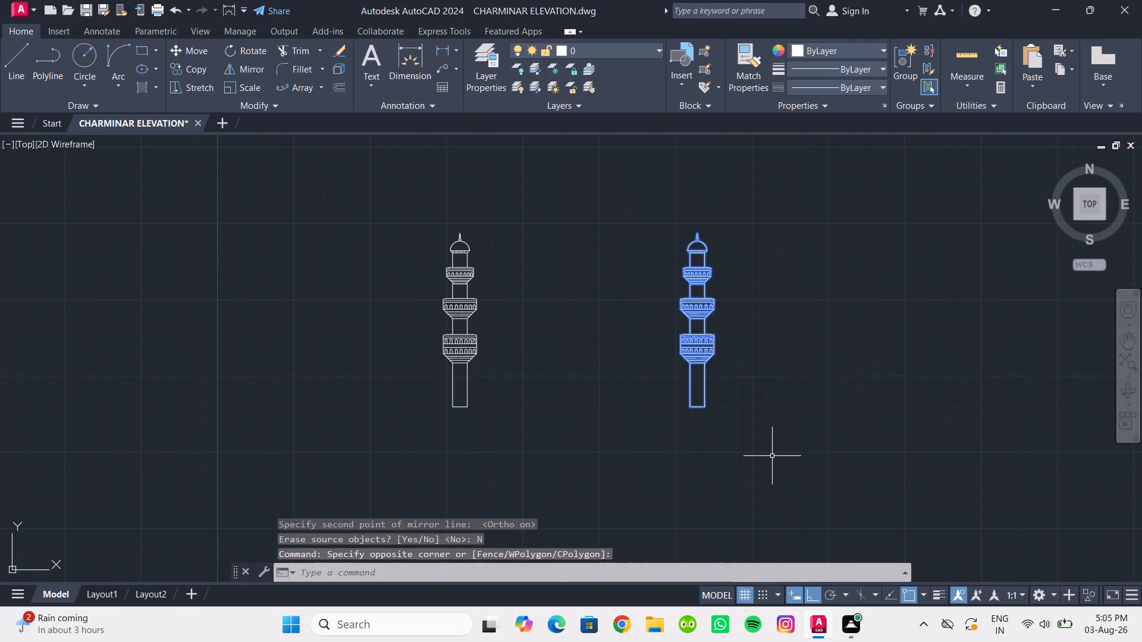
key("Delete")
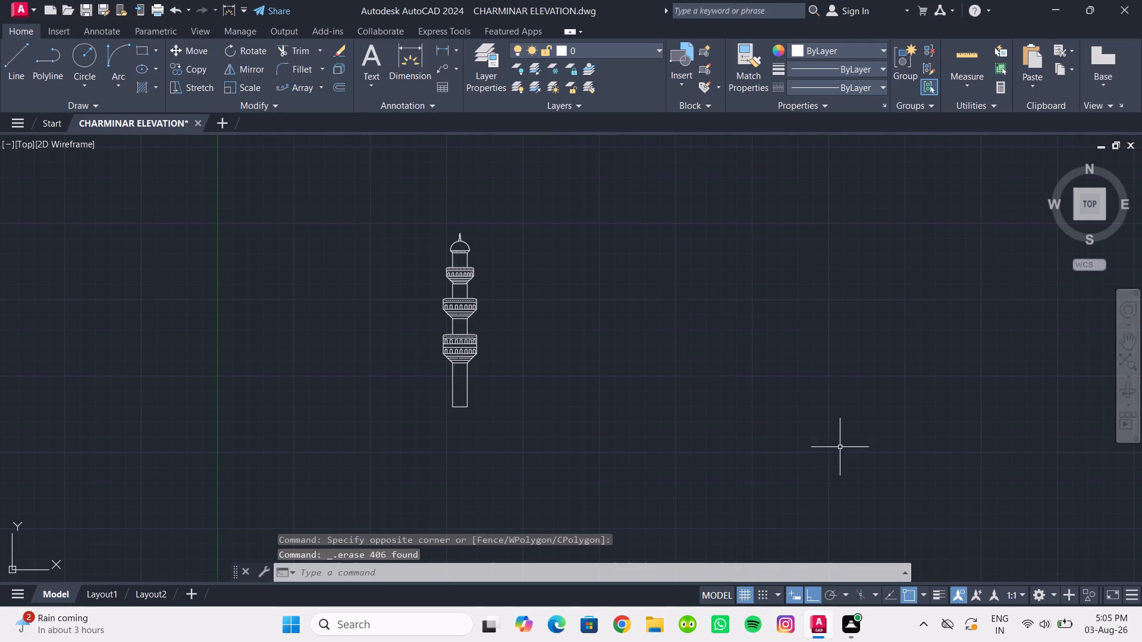
Examine the rows of small circles and the arches on the minaret's uppermost balcony.
scroll(460, 278, "up", 2)
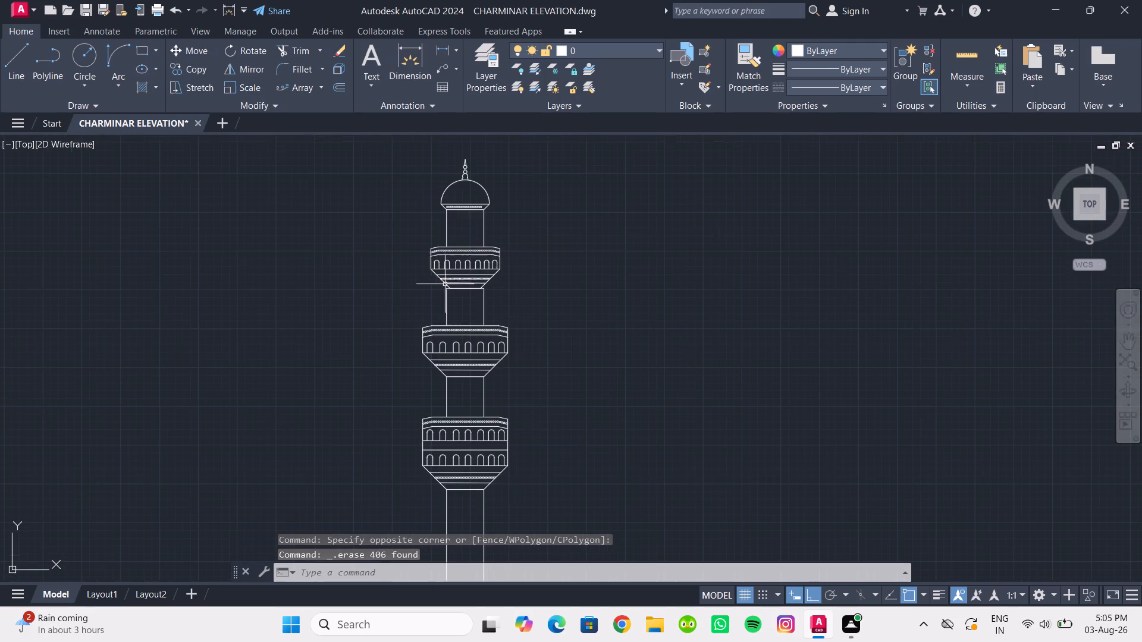
scroll(451, 241, "up", 4)
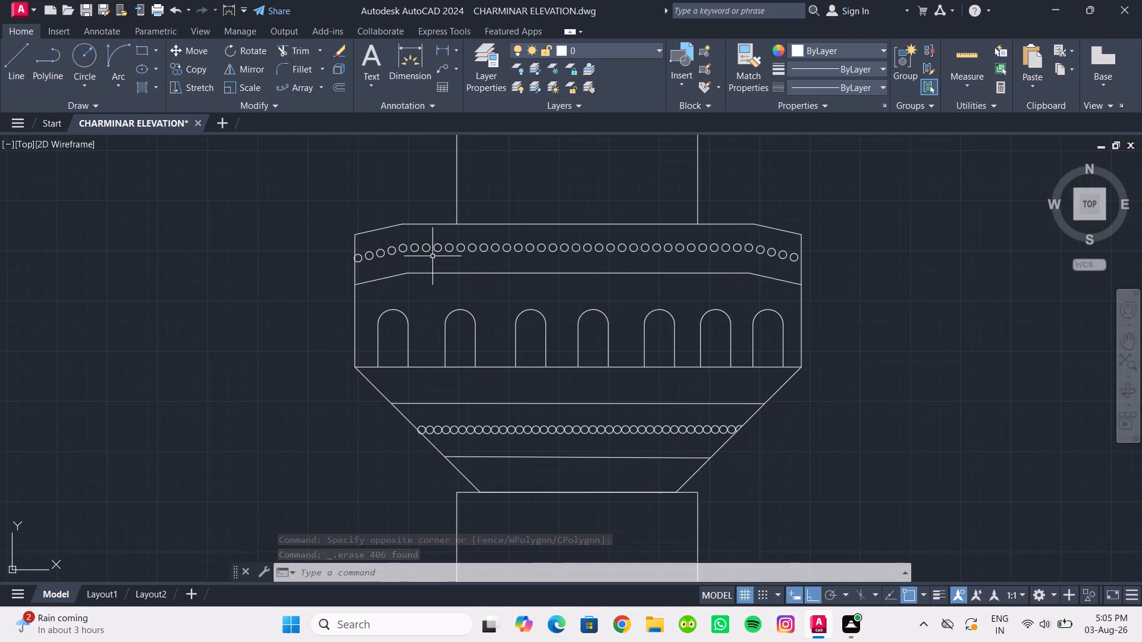
scroll(432, 256, "up", 1)
middle_click_drag(432, 256, 385, 286)
left_click(247, 263)
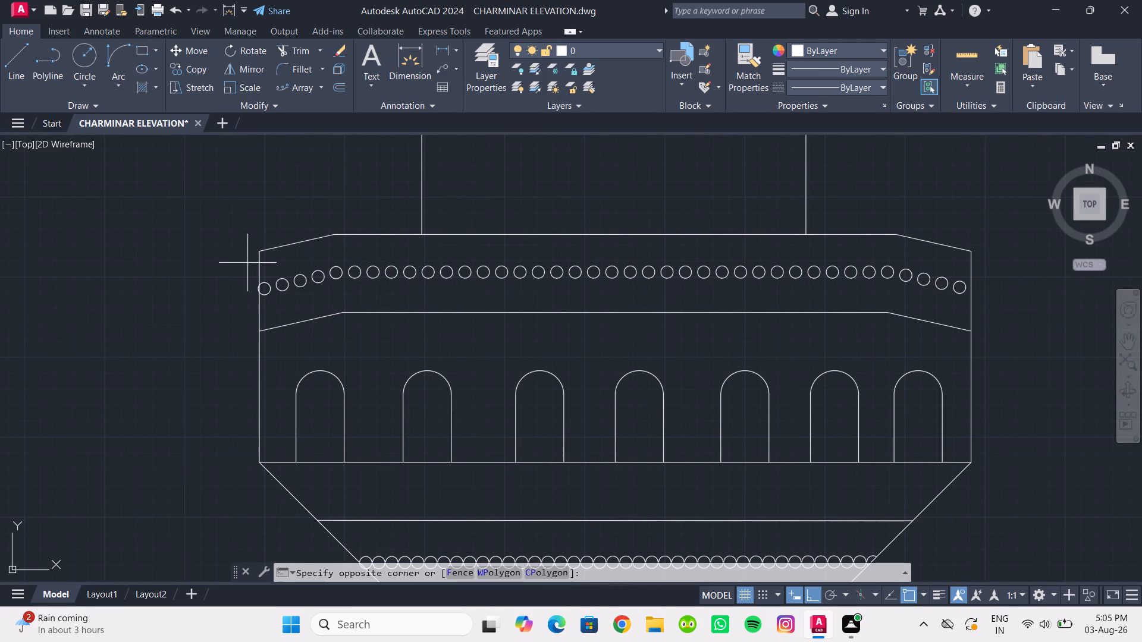
left_click(975, 311)
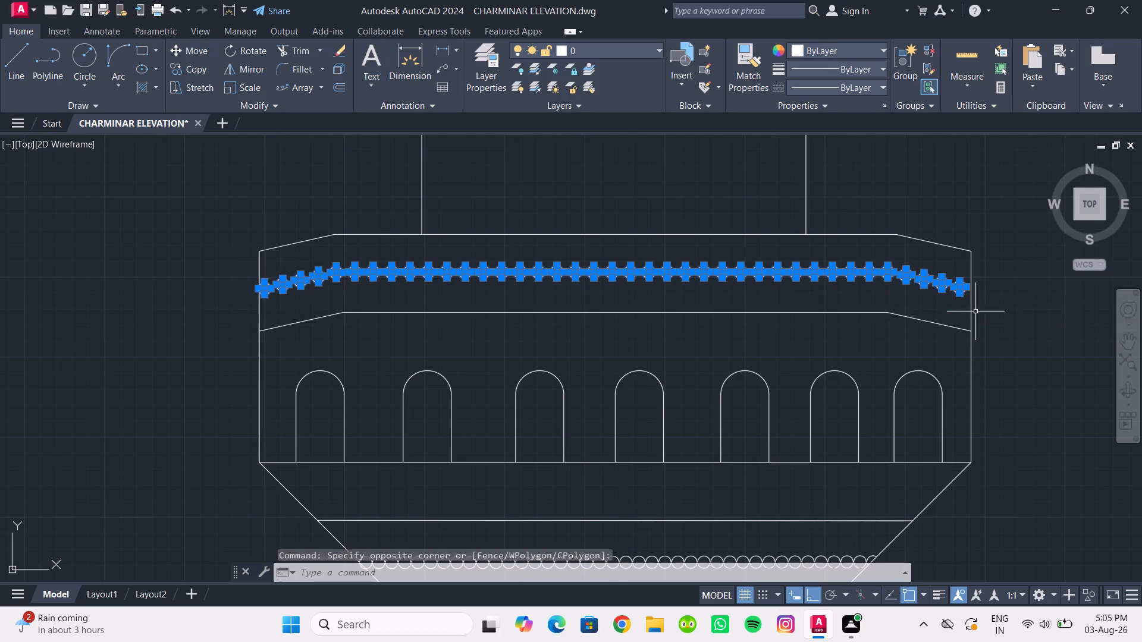
left_click(304, 210)
left_click(299, 205)
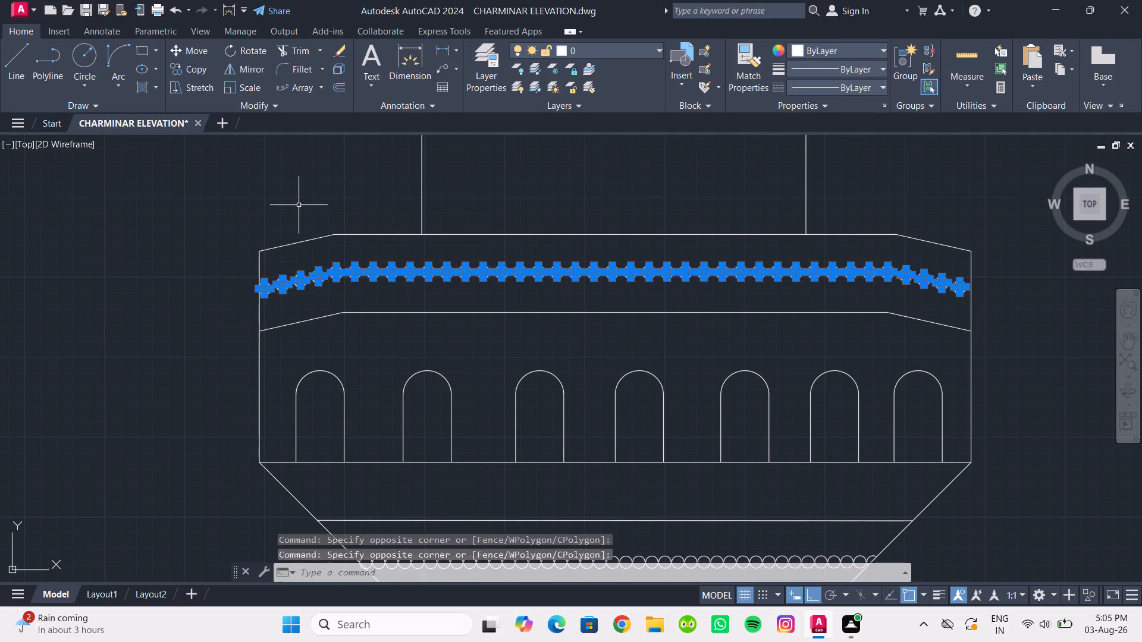
key("Escape")
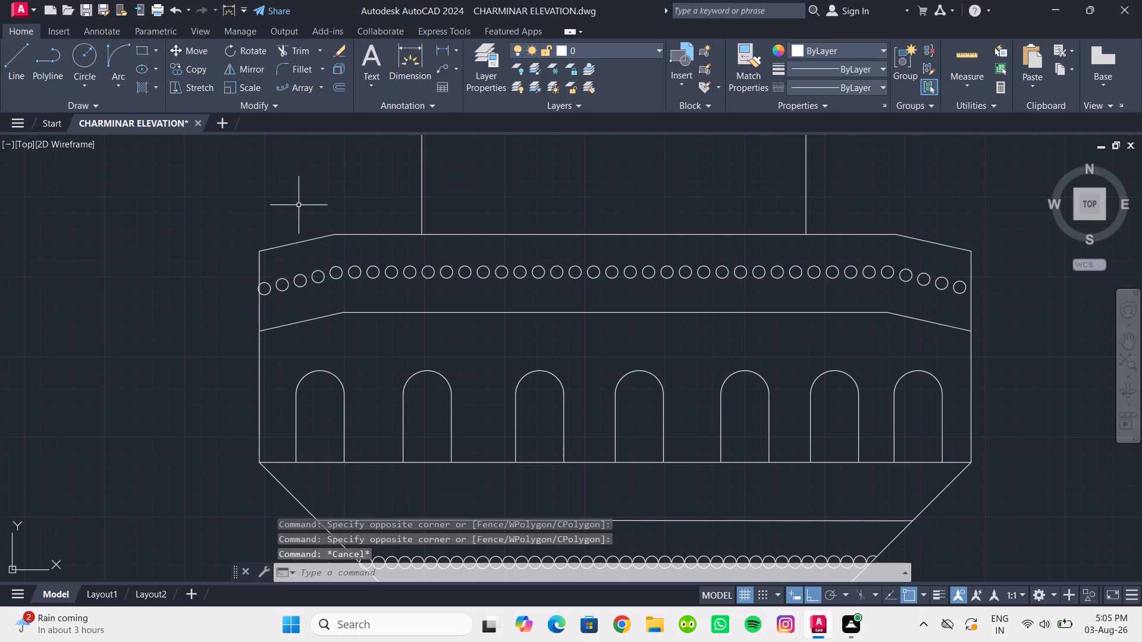
scroll(408, 284, "down", 1)
middle_click_drag(405, 283, 383, 205)
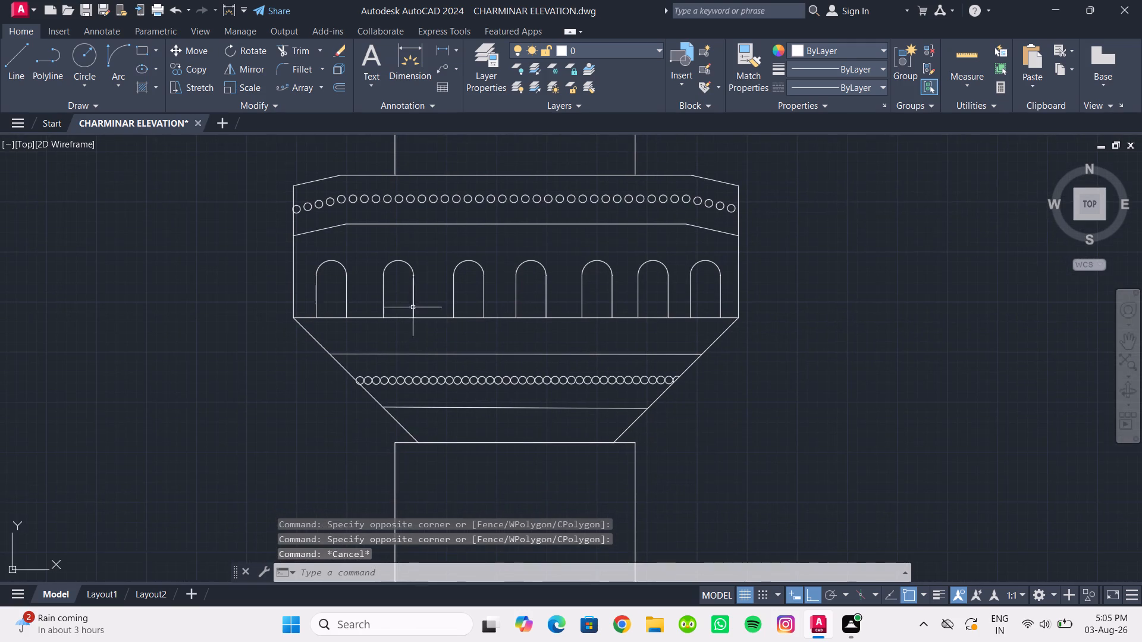
scroll(411, 388, "up", 1)
scroll(410, 347, "down", 1)
middle_click(409, 349)
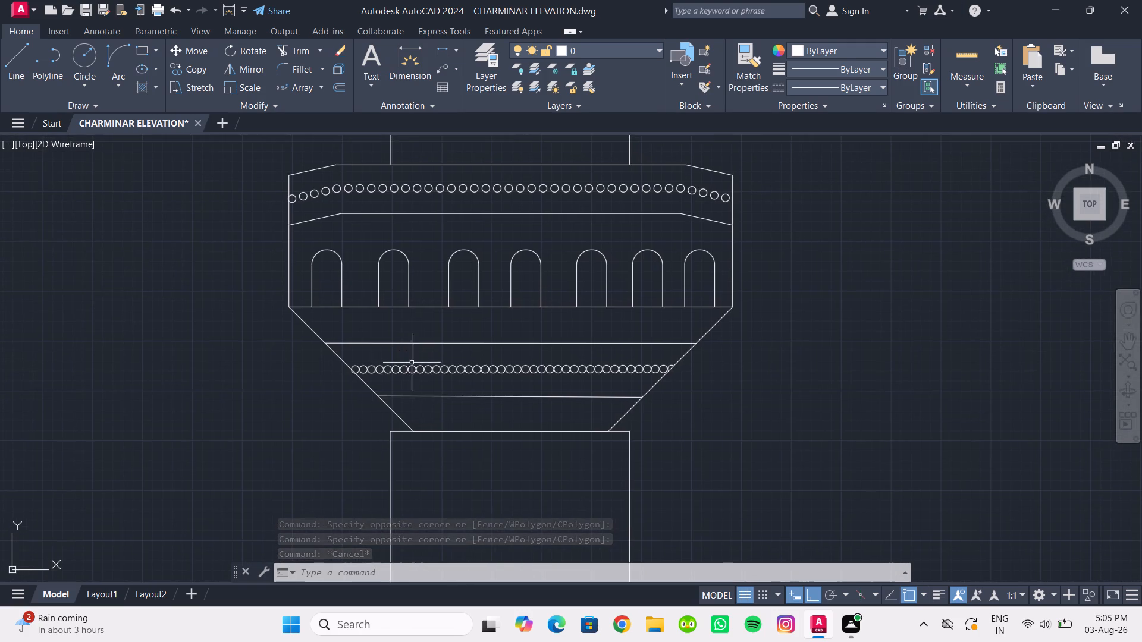
scroll(434, 385, "up", 3)
scroll(423, 332, "up", 1)
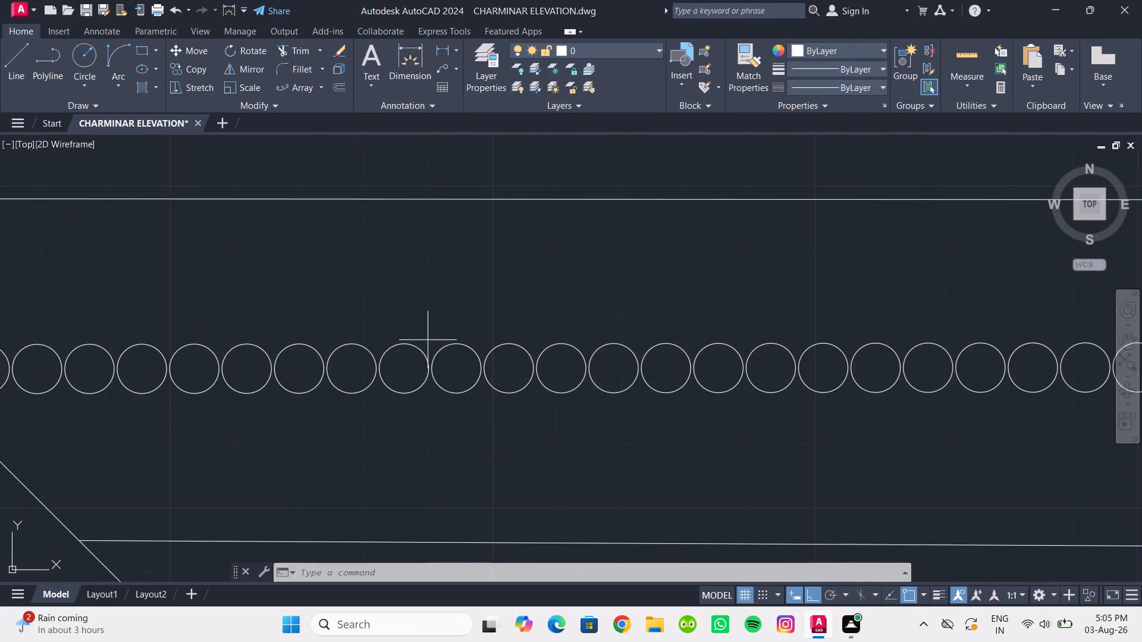
left_click(428, 340)
left_click(493, 417)
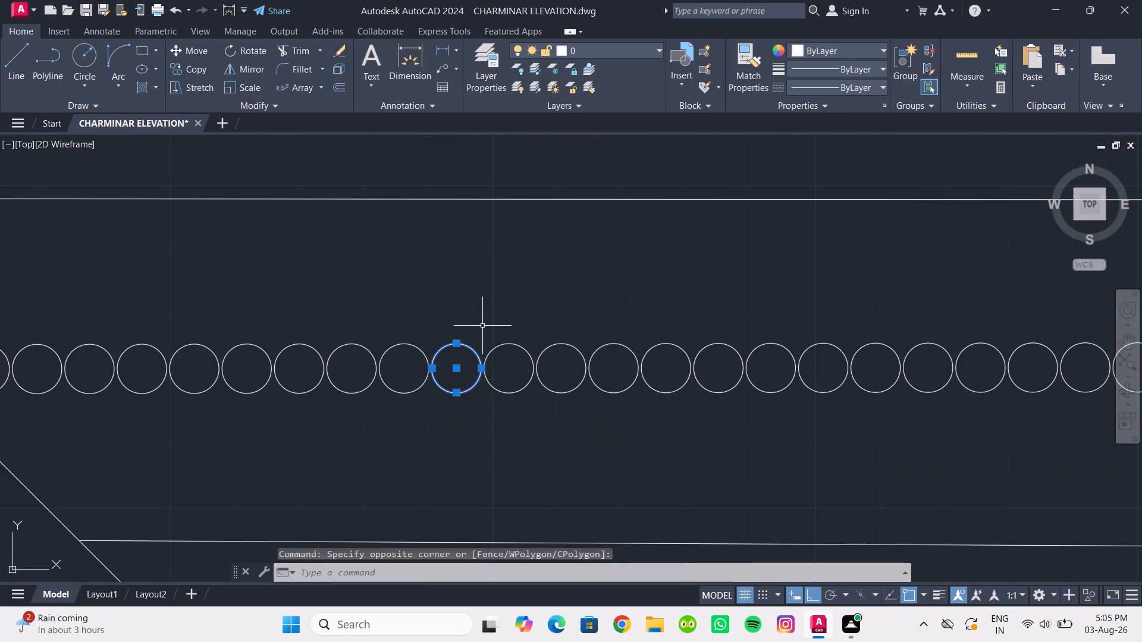
key("Escape")
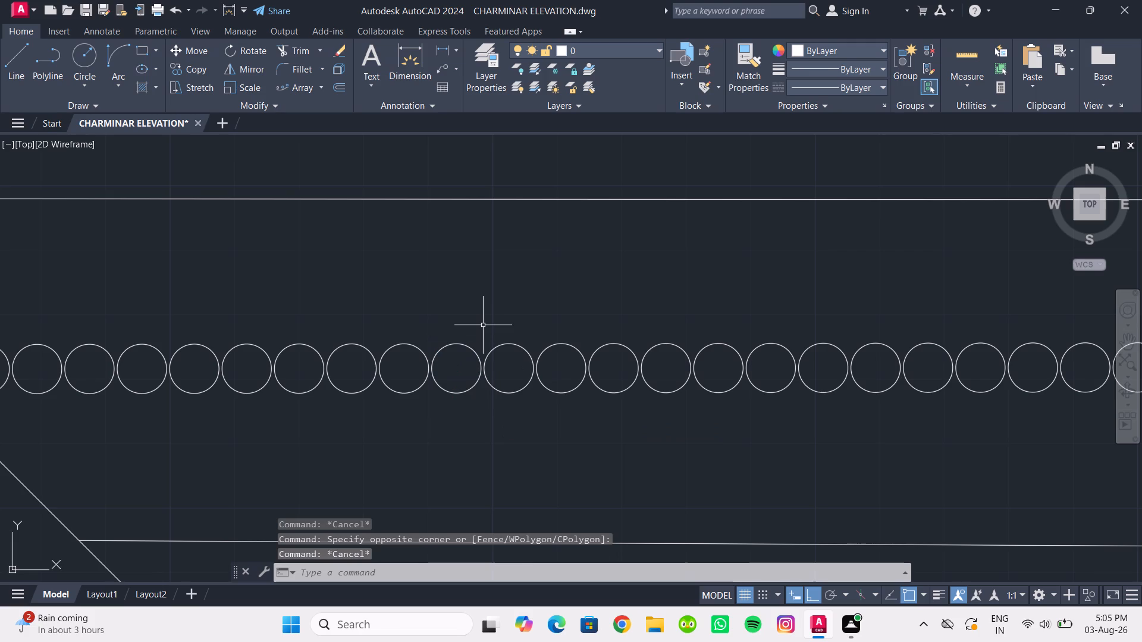
left_click(483, 313)
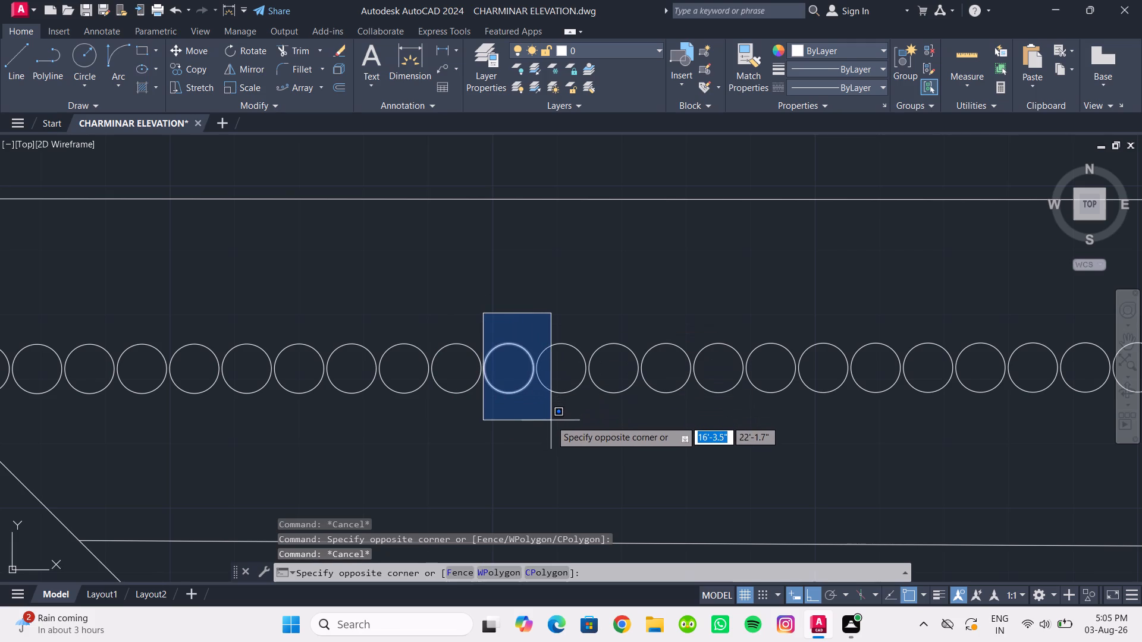
left_click(510, 332)
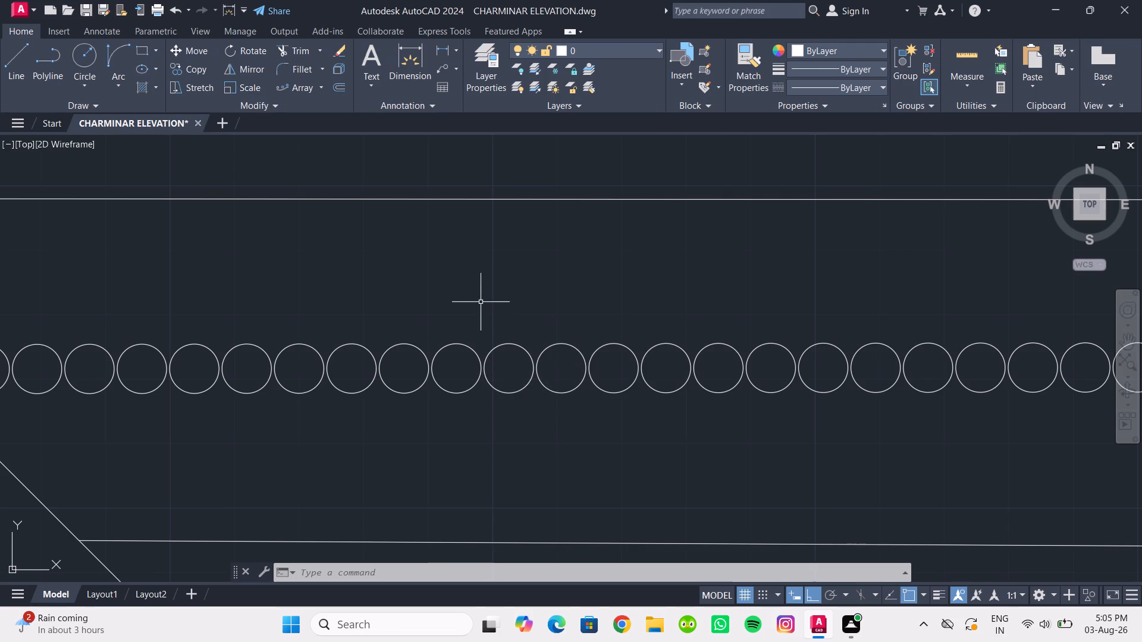
Draw a 5' horizontal line outward from the right edge of the minaret's lowest balcony, at its lower arch row.
scroll(474, 305, "down", 4)
middle_click_drag(471, 315, 403, 284)
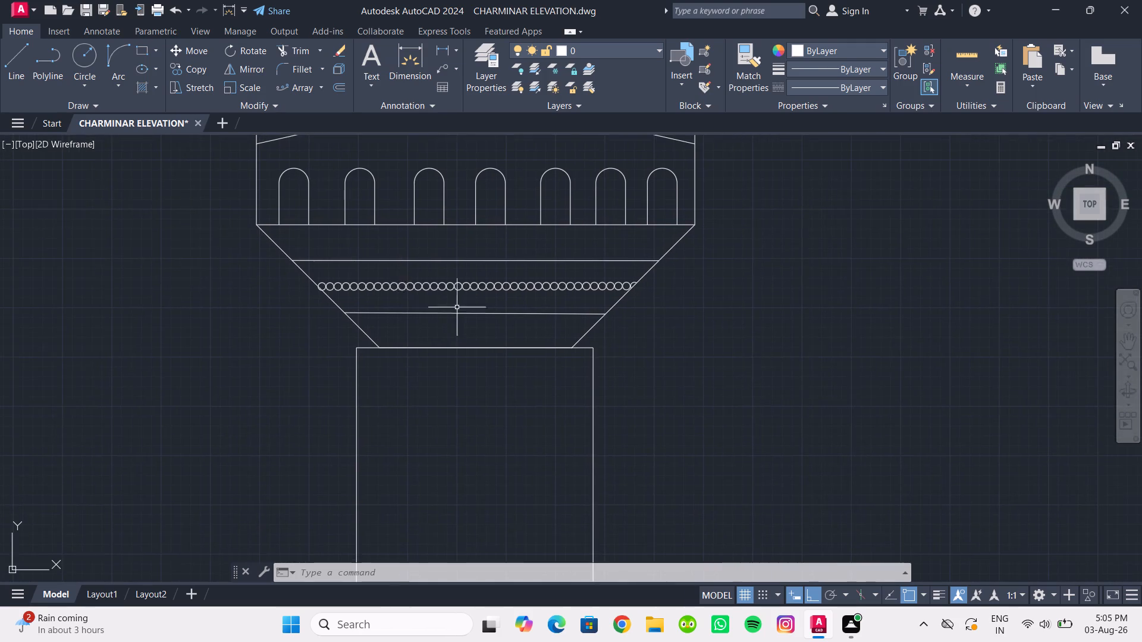
scroll(461, 315, "down", 1)
middle_click_drag(461, 315, 344, 260)
scroll(426, 304, "down", 1)
middle_click_drag(426, 304, 374, 215)
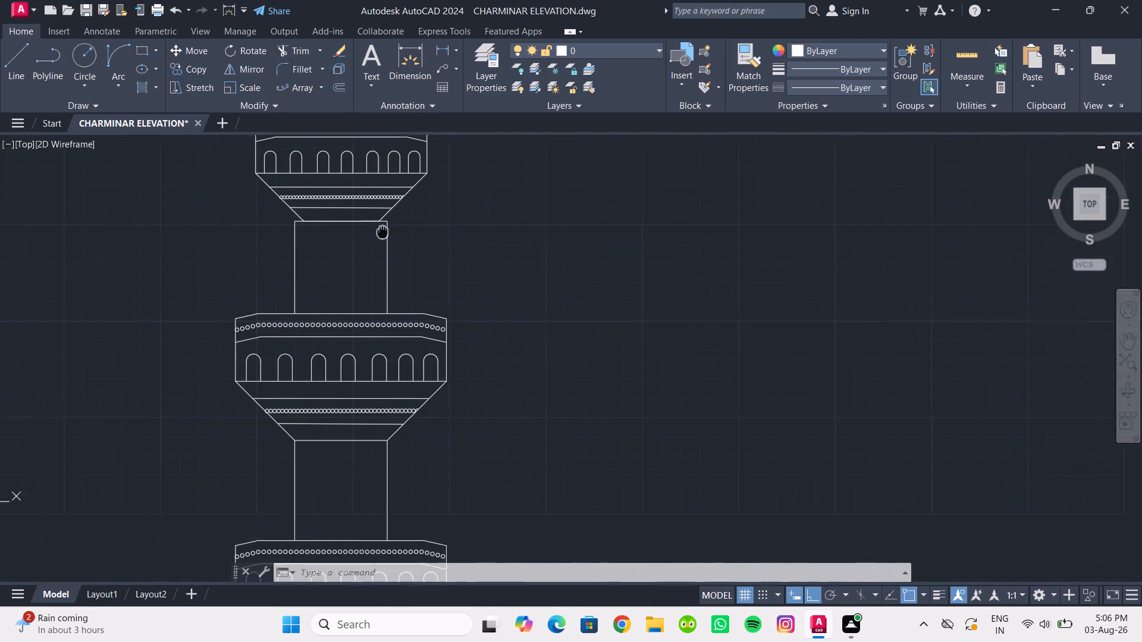
middle_click_drag(374, 215, 370, 205)
scroll(444, 259, "down", 2)
middle_click_drag(462, 314, 409, 255)
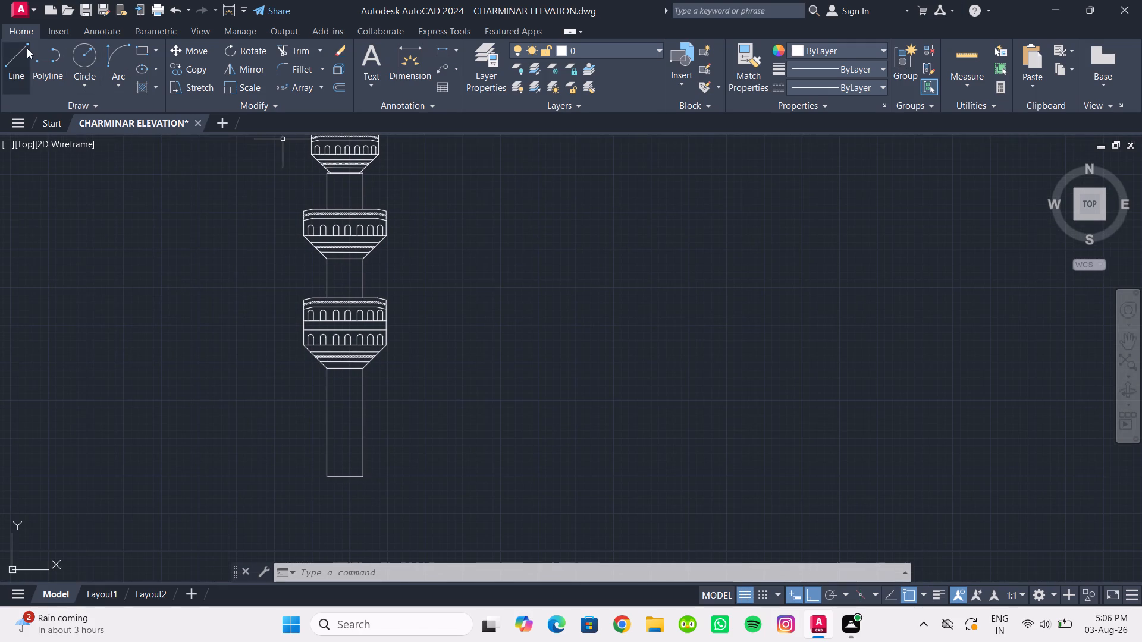
left_click(27, 48)
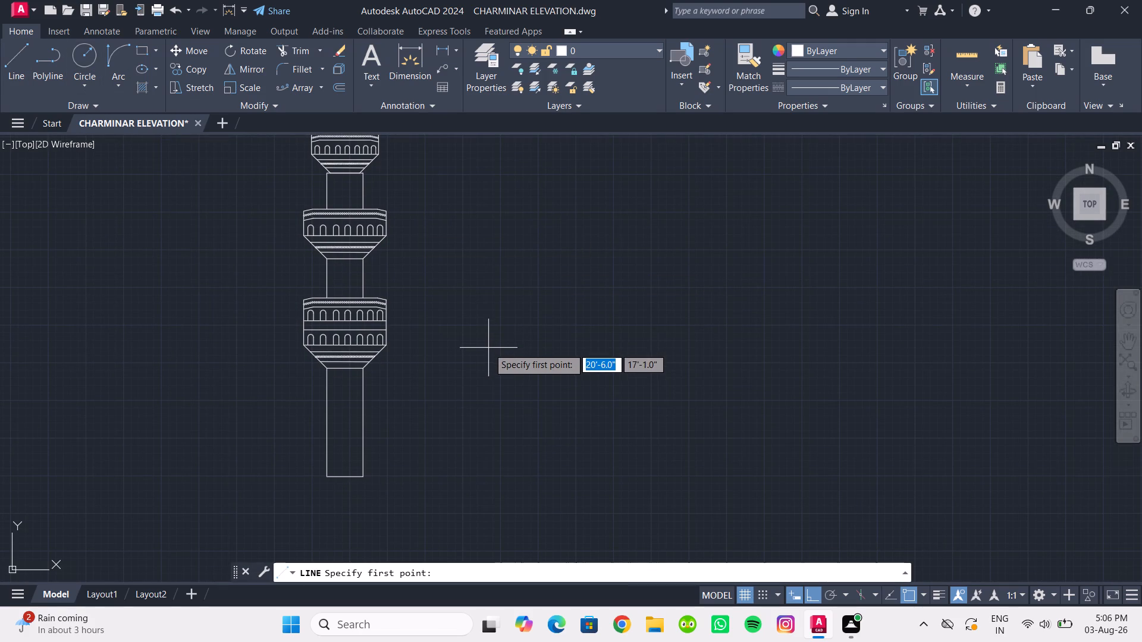
scroll(488, 348, "up", 1)
scroll(349, 337, "up", 3)
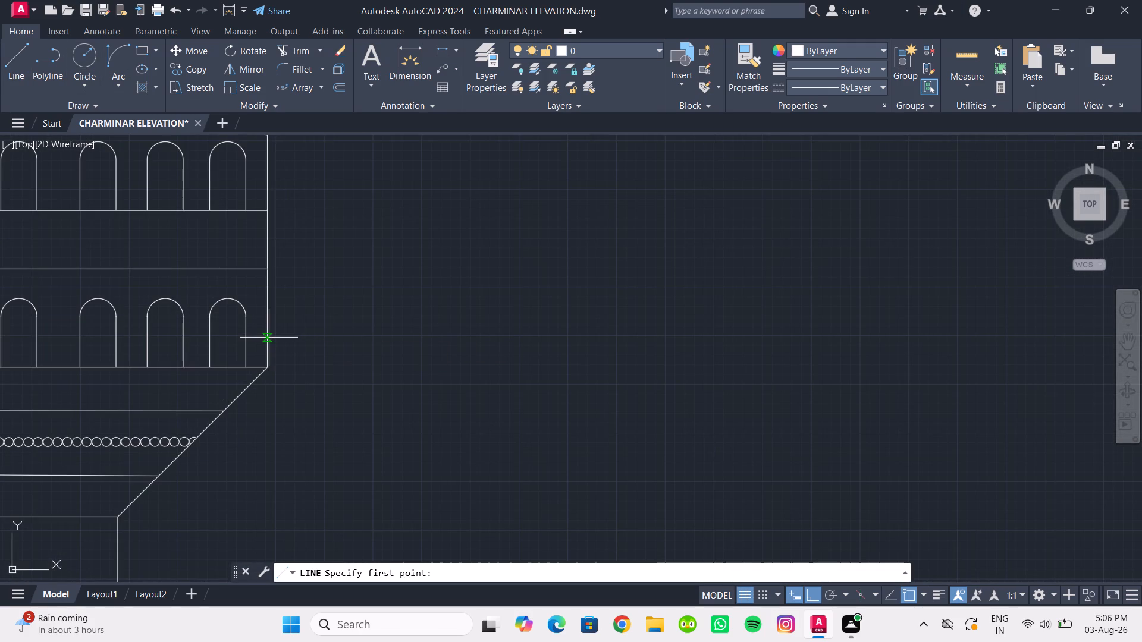
left_click(269, 338)
scroll(765, 310, "down", 5)
middle_click_drag(765, 311, 548, 310)
middle_click_drag(597, 311, 473, 354)
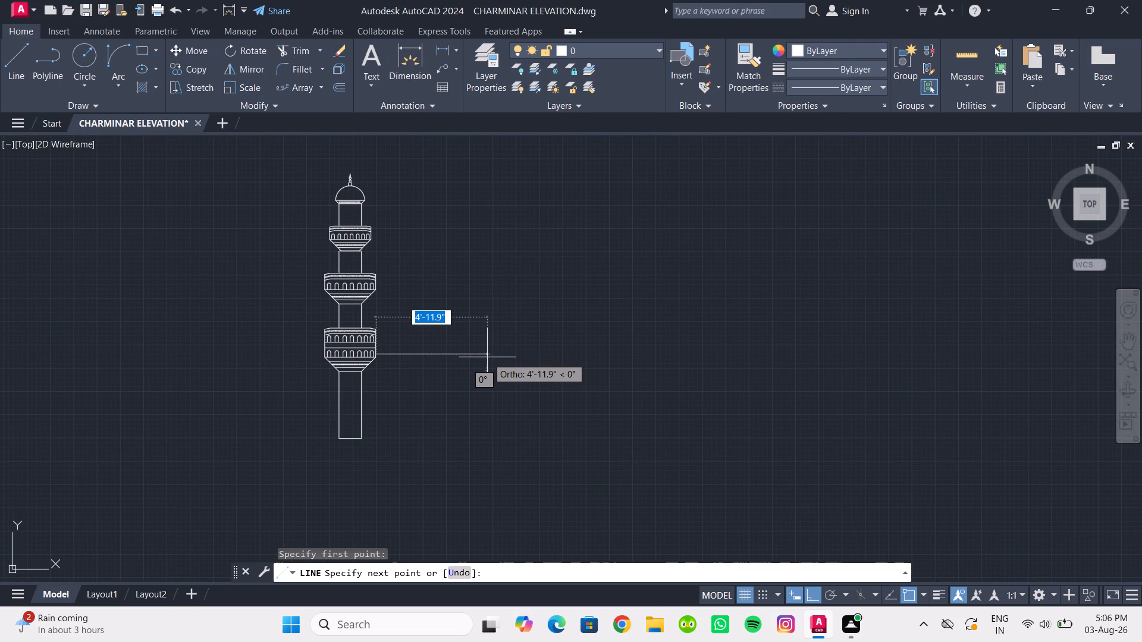
type("5'")
key("Return")
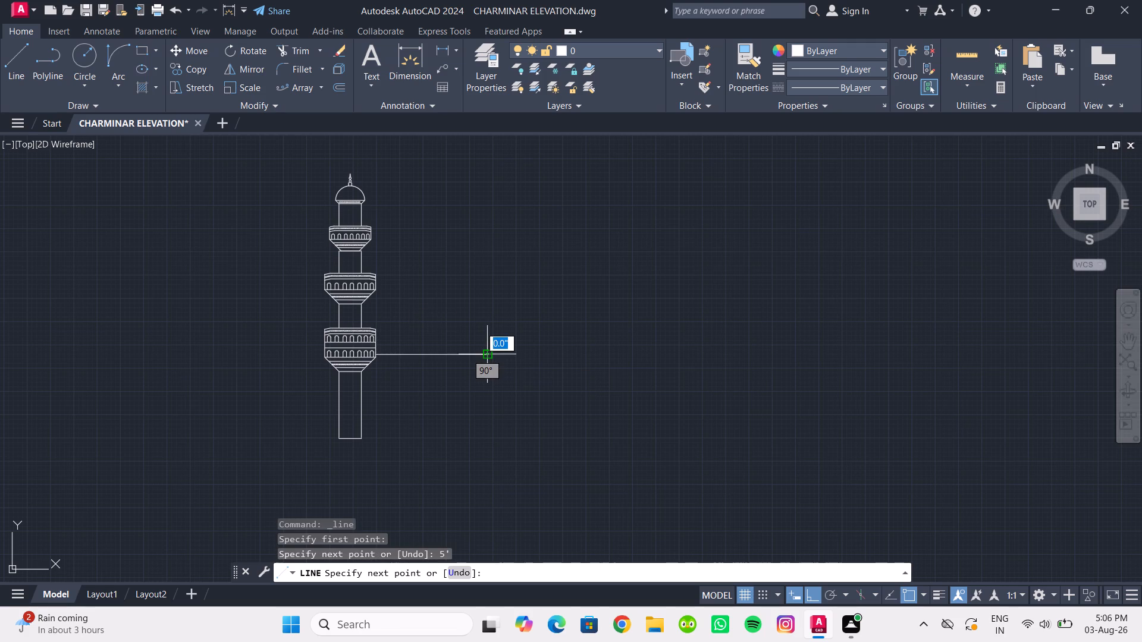
key("Escape")
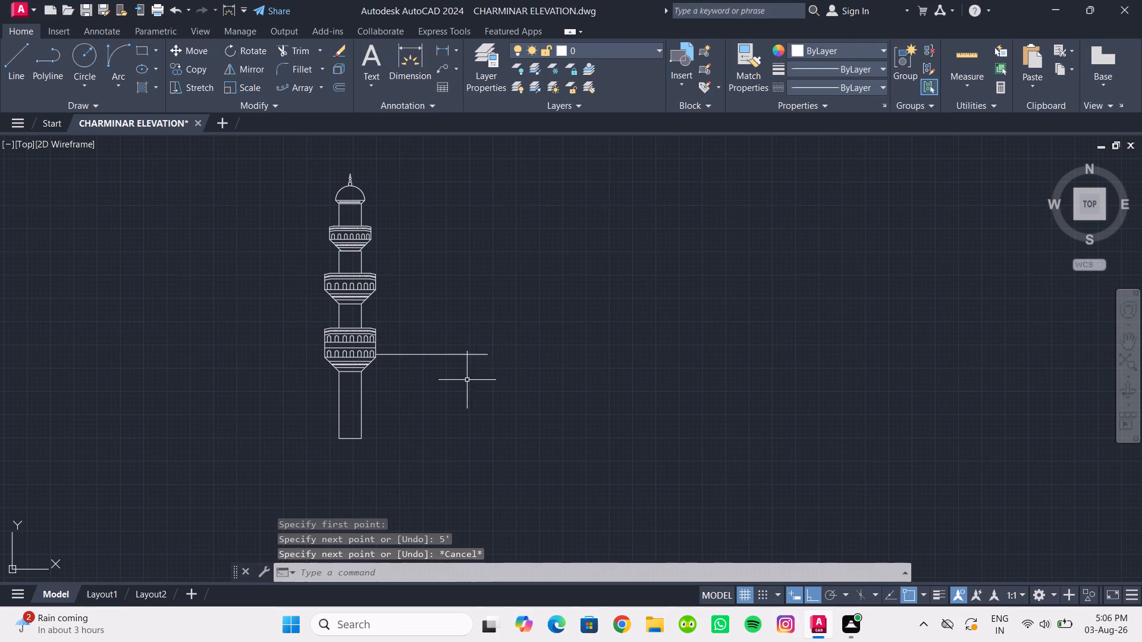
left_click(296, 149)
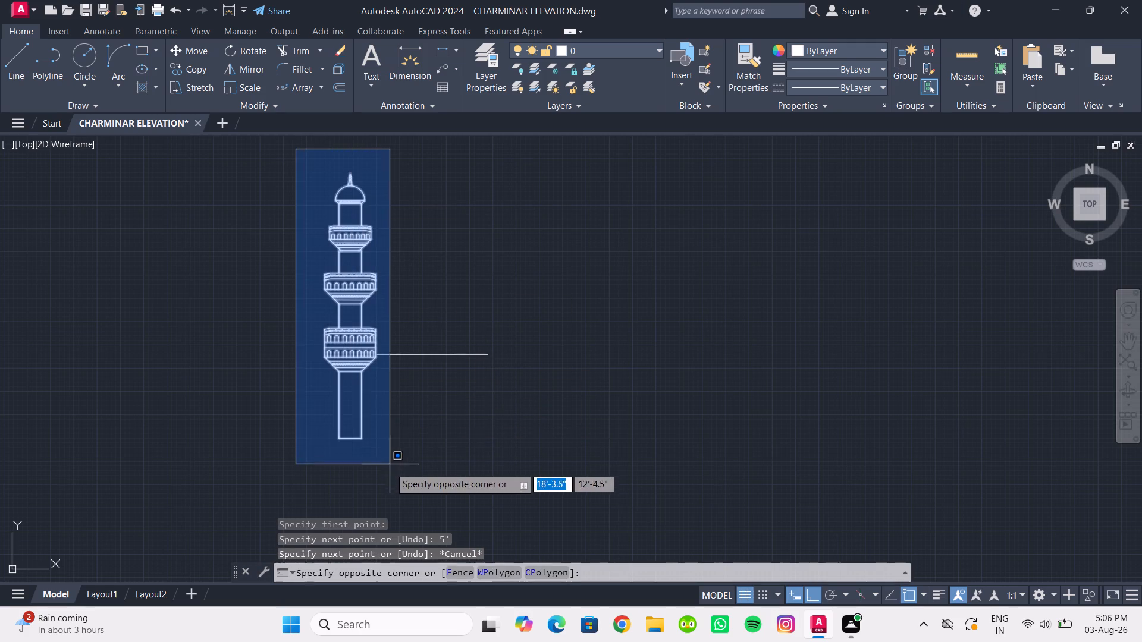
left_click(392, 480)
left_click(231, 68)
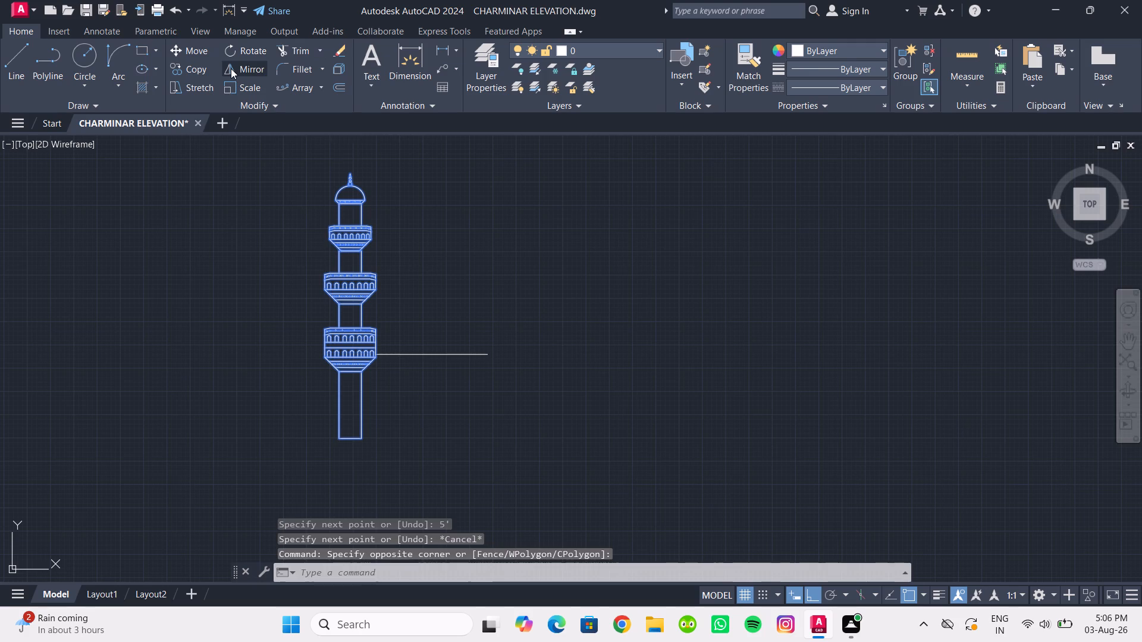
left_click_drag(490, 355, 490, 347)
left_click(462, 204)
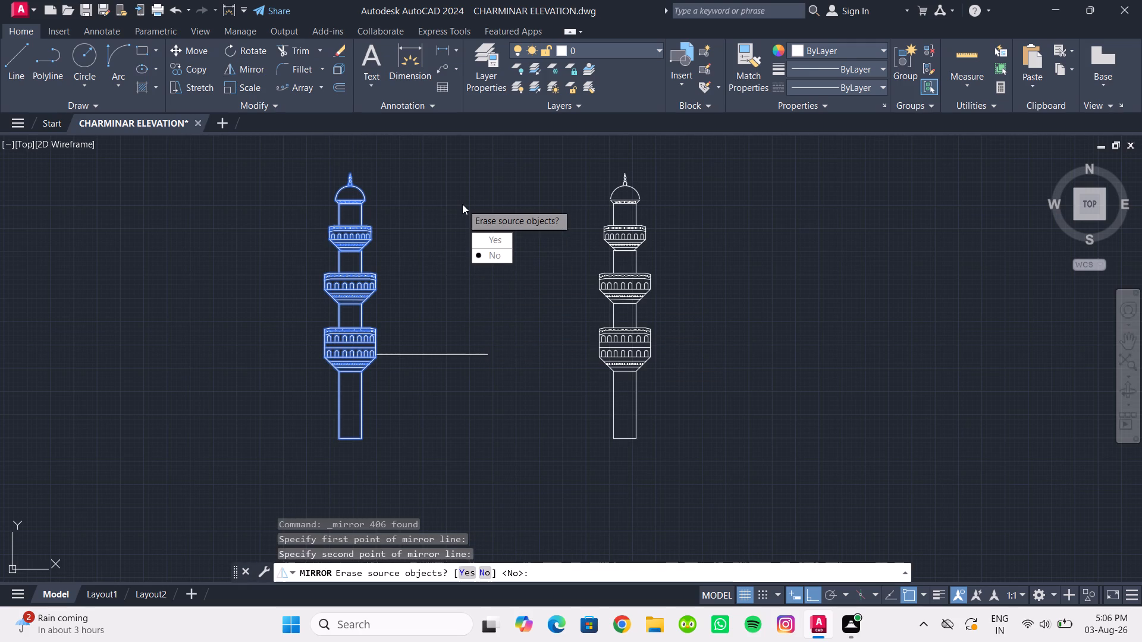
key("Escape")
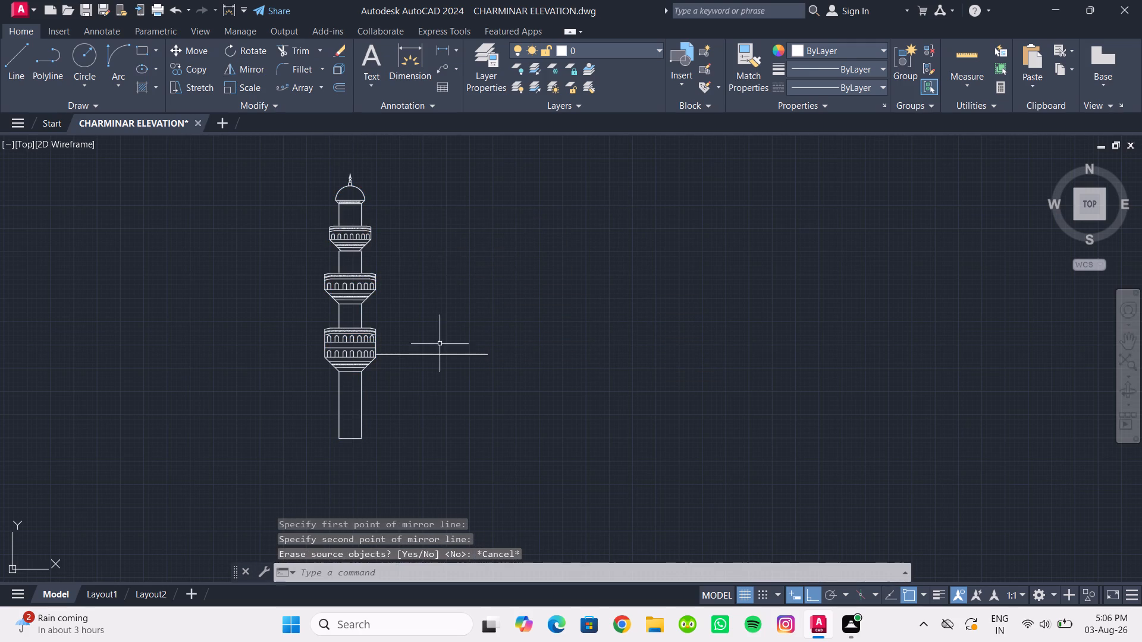
Mirror the complete minaret about a vertical line through the midpoint of the 5' horizontal line, keeping the source objects.
left_click_drag(300, 149, 300, 154)
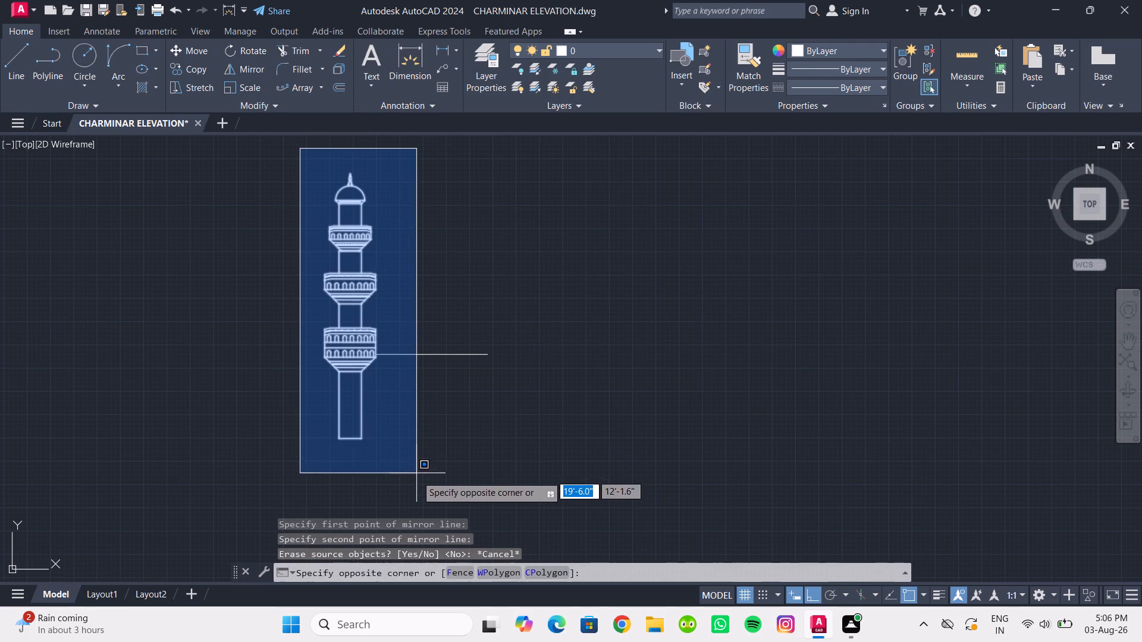
left_click(416, 476)
left_click(243, 73)
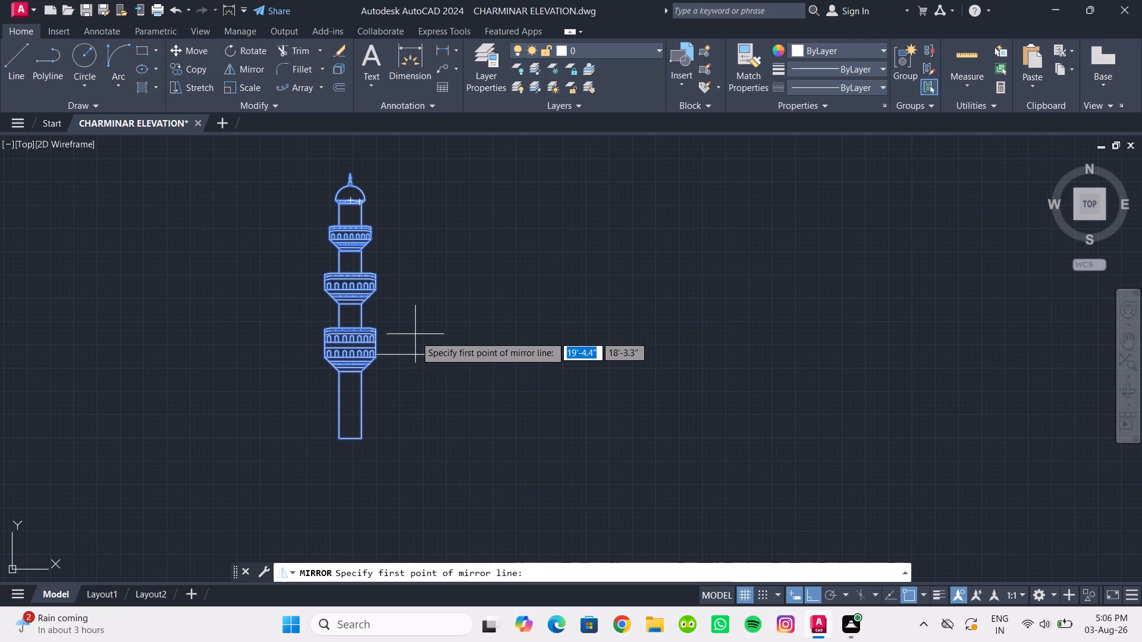
left_click(431, 354)
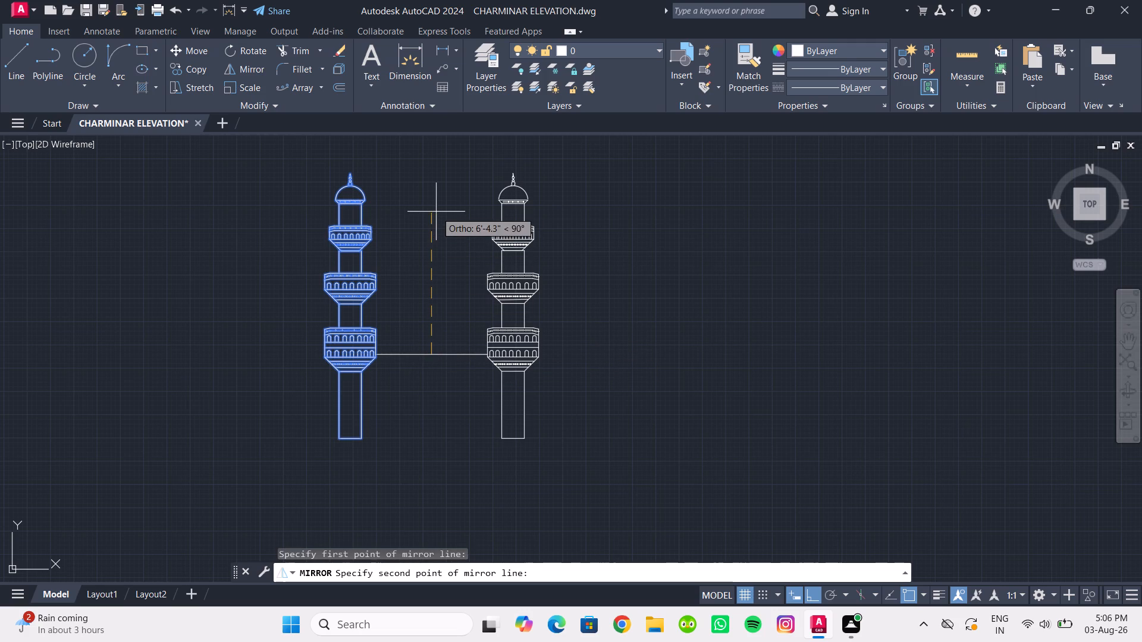
left_click(436, 212)
left_click_drag(454, 262, 436, 212)
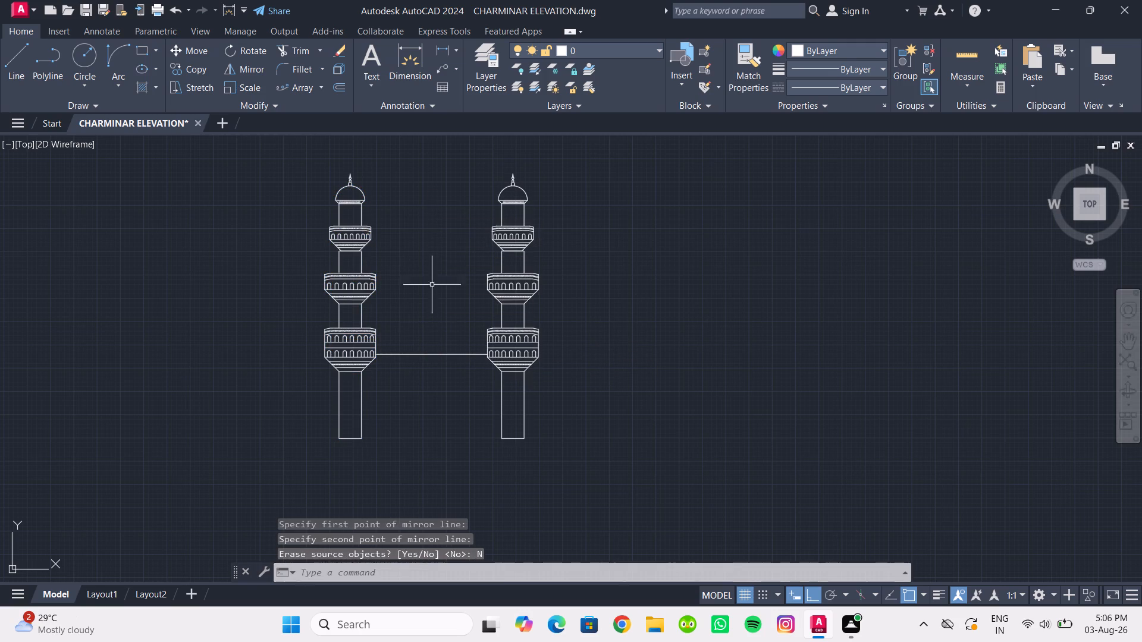
Draw a horizontal ground line joining the facing bottom corners of the two minaret shafts.
scroll(427, 302, "up", 1)
scroll(426, 300, "down", 1)
middle_click_drag(426, 300, 383, 291)
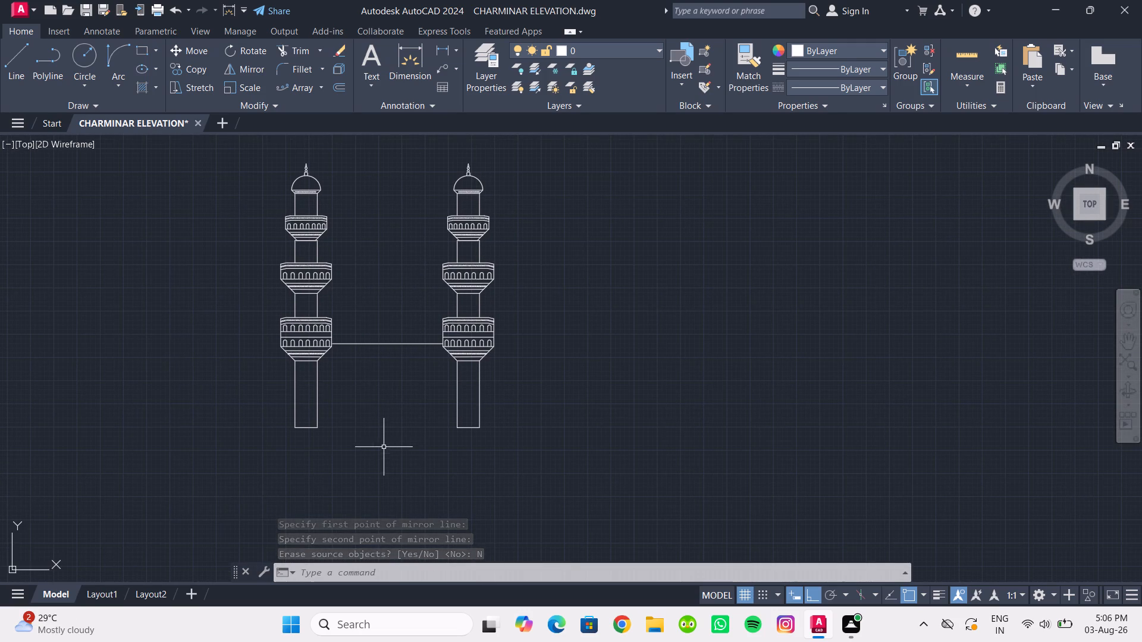
scroll(379, 449, "up", 1)
middle_click_drag(359, 426, 336, 336)
scroll(351, 353, "up", 1)
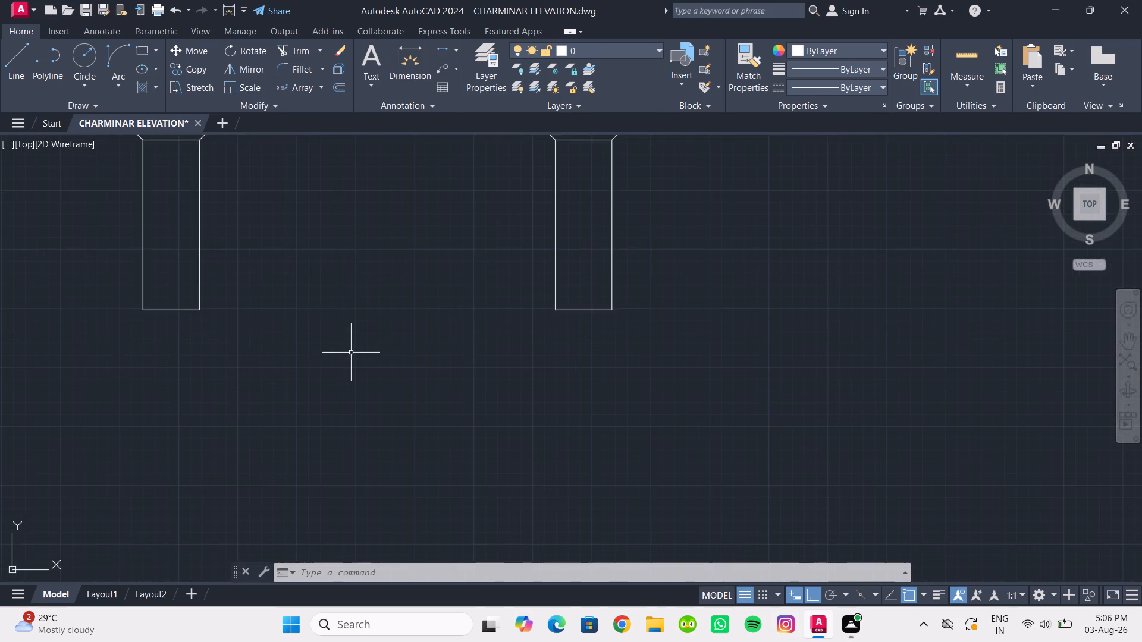
middle_click_drag(353, 367, 351, 447)
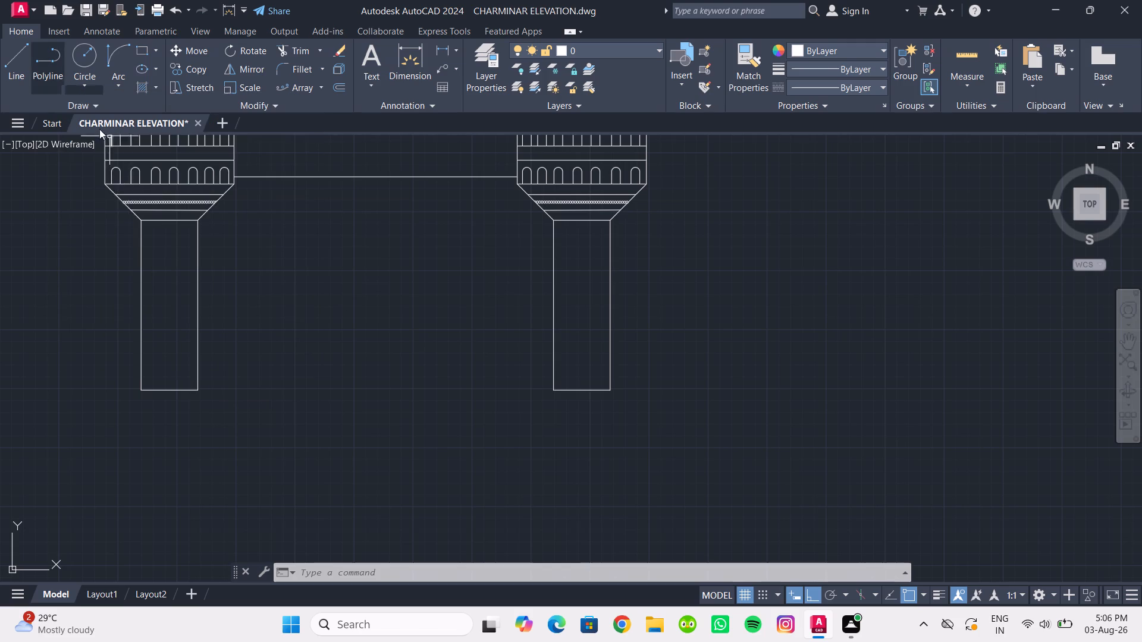
left_click(12, 52)
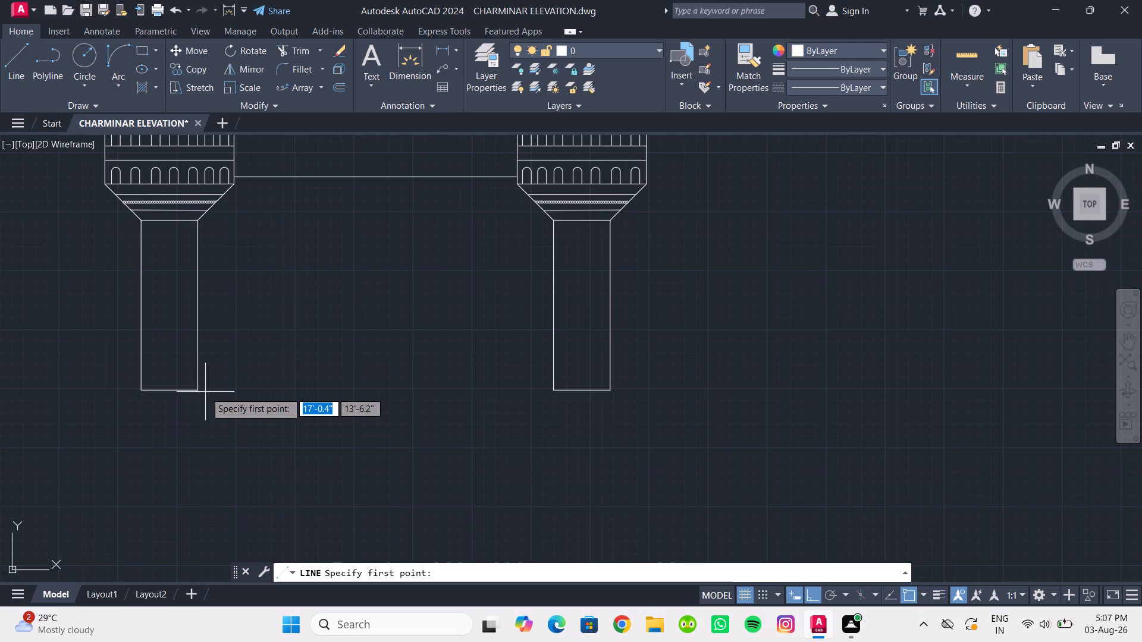
left_click_drag(194, 391, 200, 391)
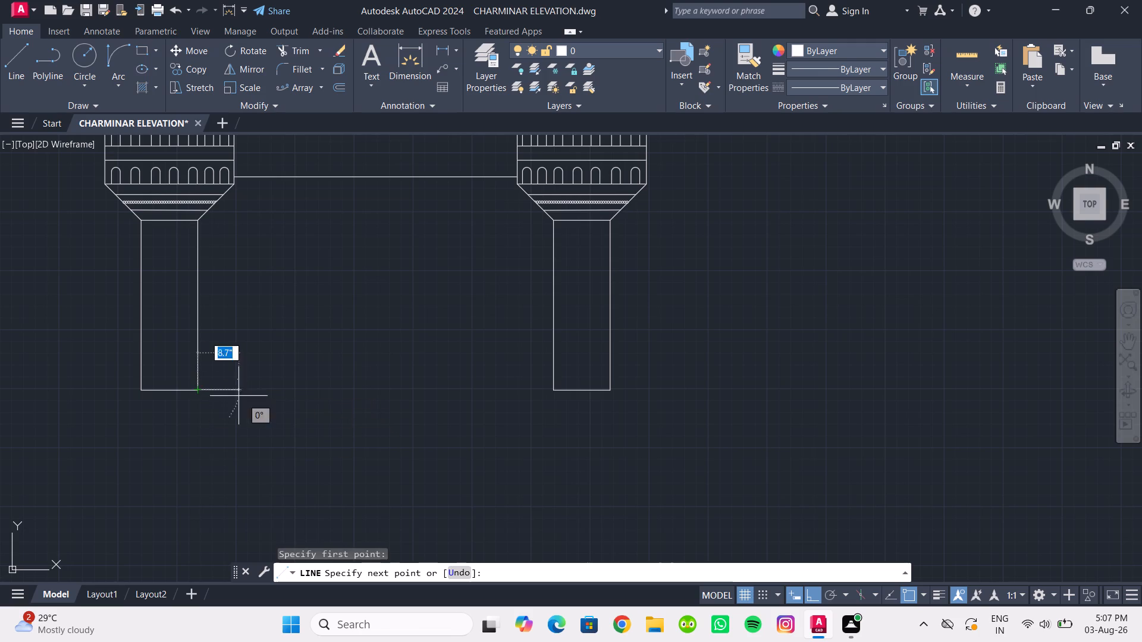
left_click(557, 390)
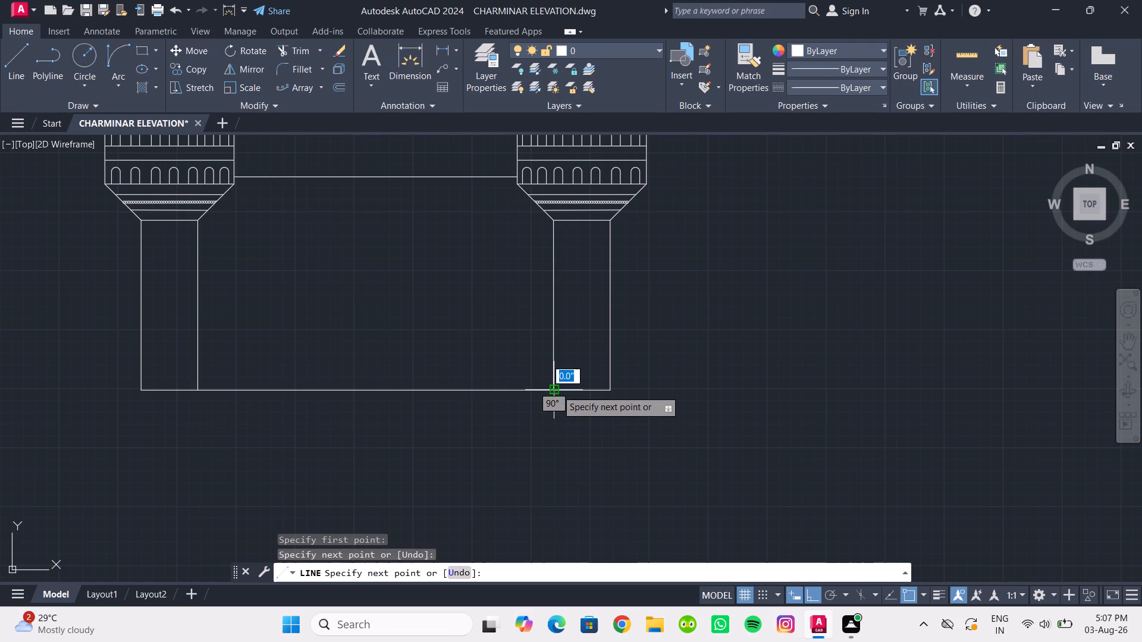
key("Escape")
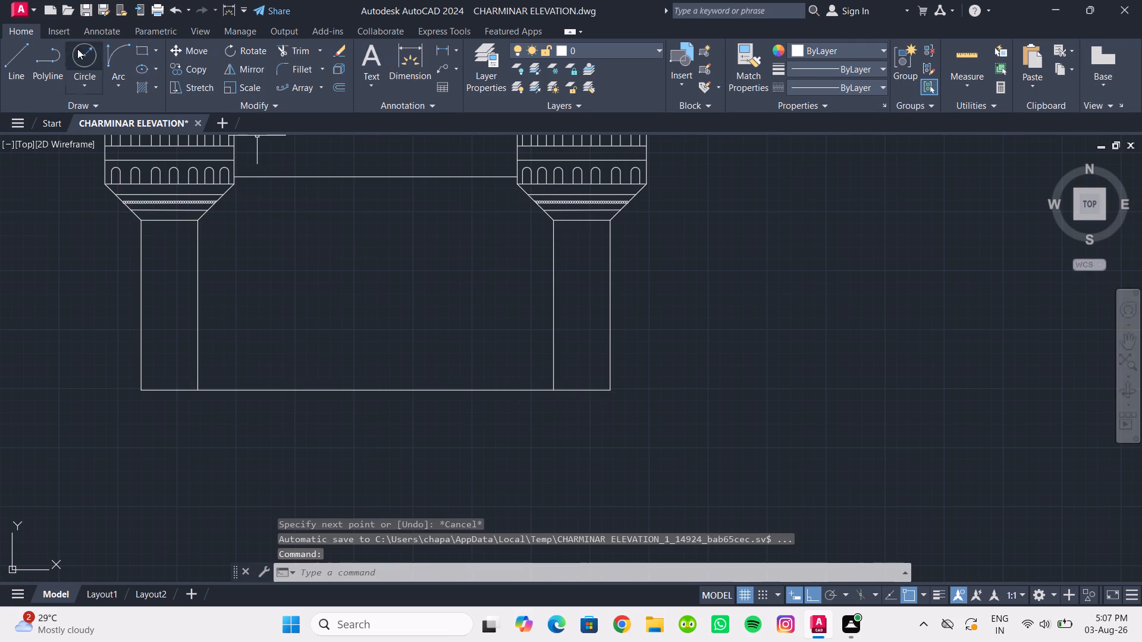
left_click(15, 57)
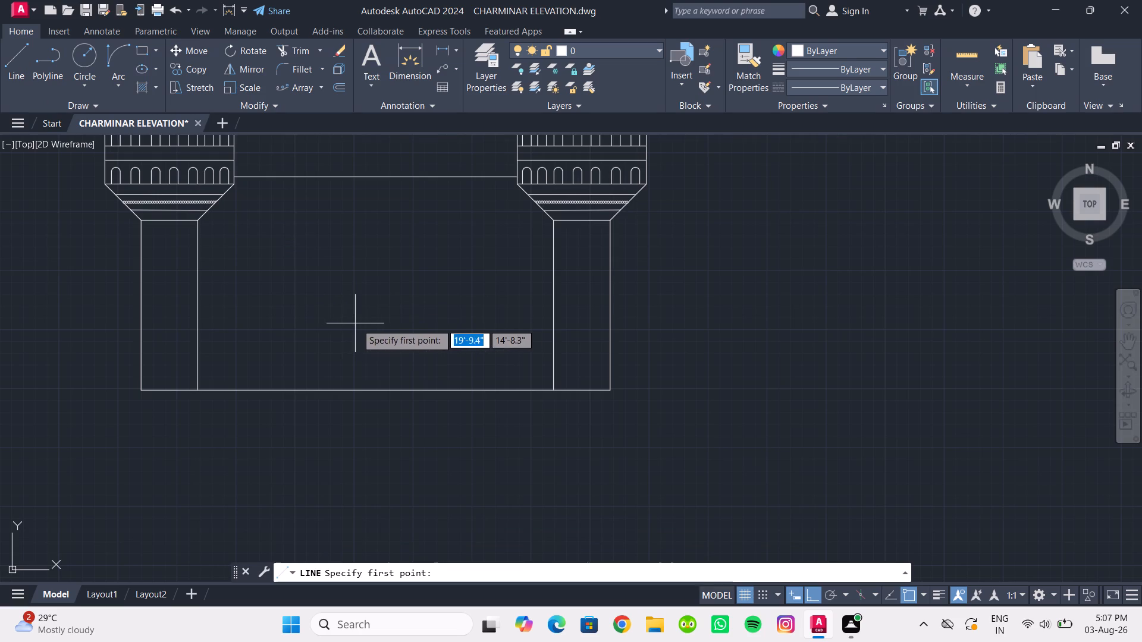
key("Escape")
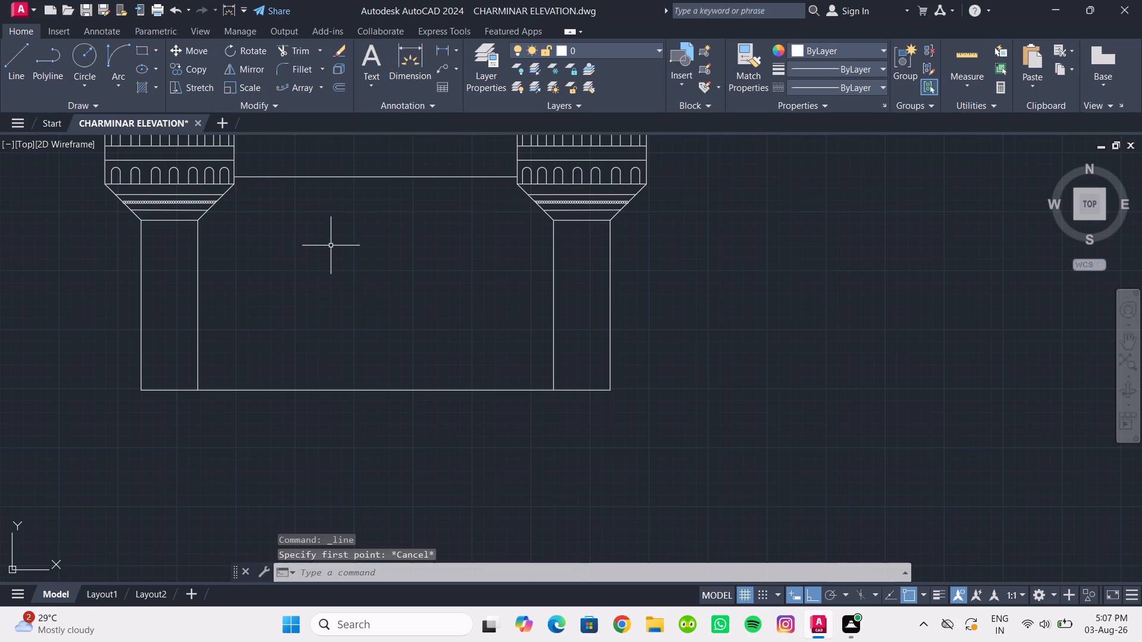
Load the ZIGZAG linetype from acad.lin into the drawing.
left_click(852, 79)
left_click(819, 171)
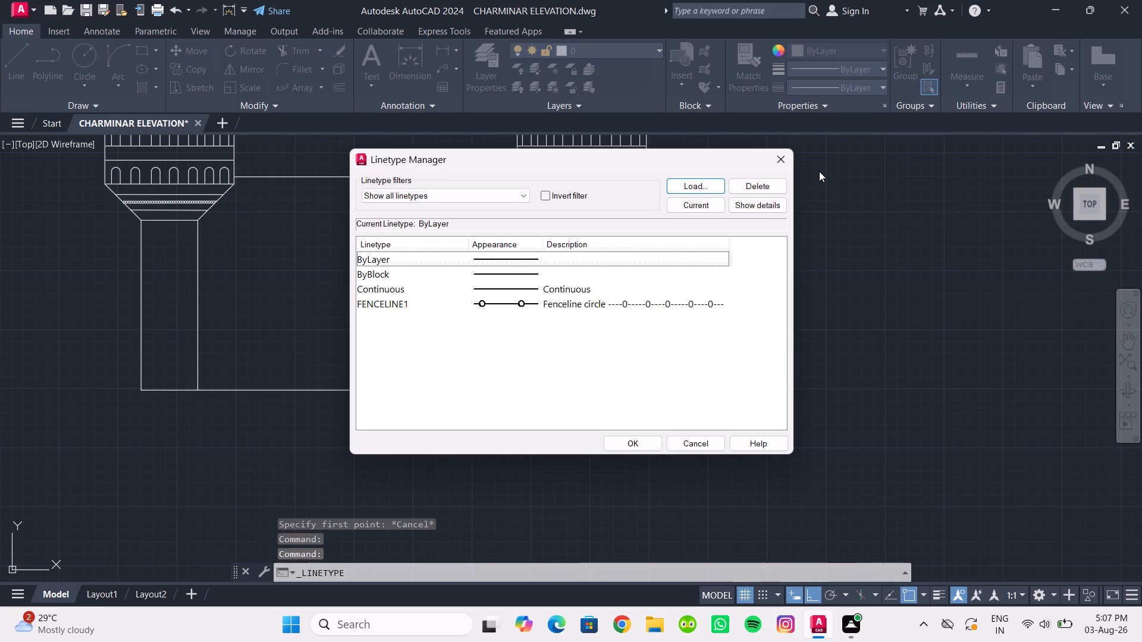
left_click(694, 187)
scroll(576, 313, "down", 6)
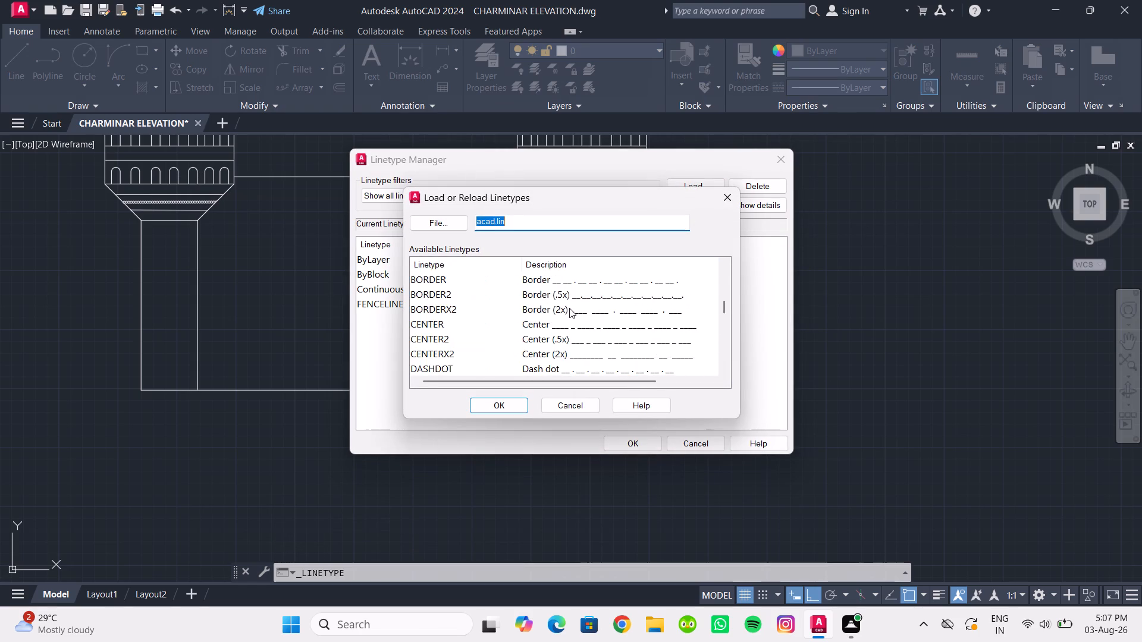
scroll(569, 308, "down", 4)
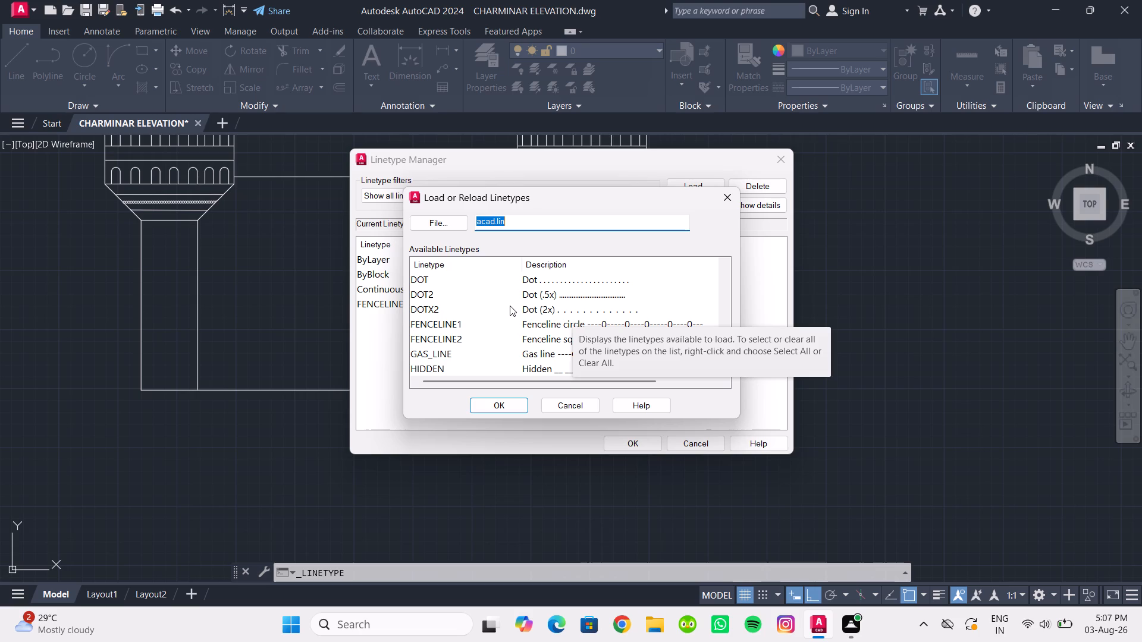
scroll(559, 317, "down", 1)
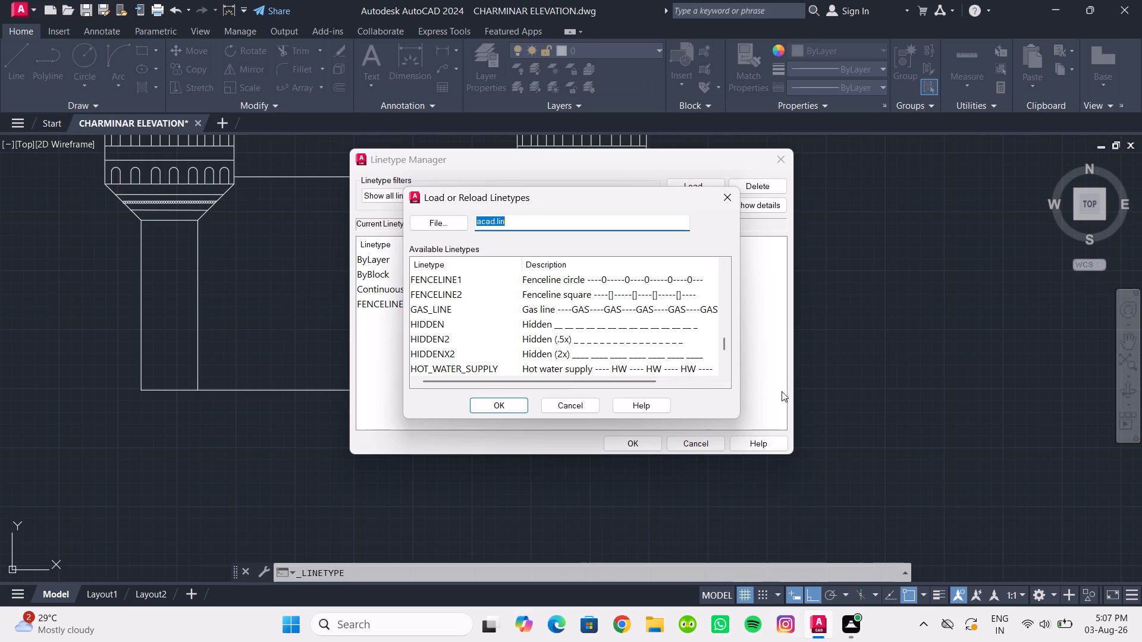
scroll(603, 339, "down", 2)
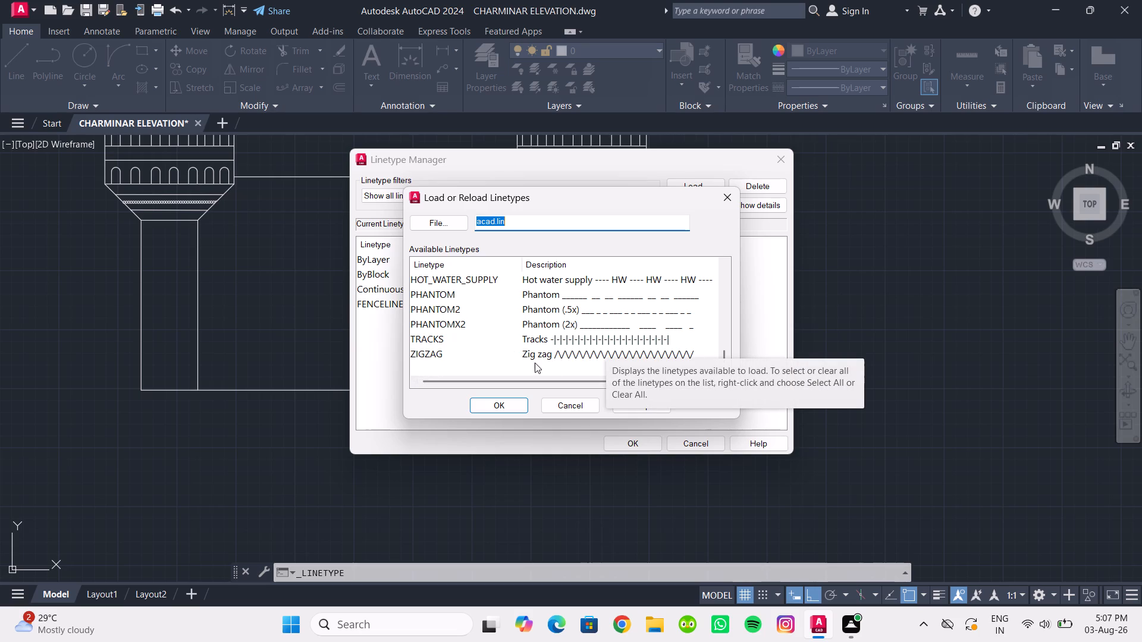
left_click(564, 356)
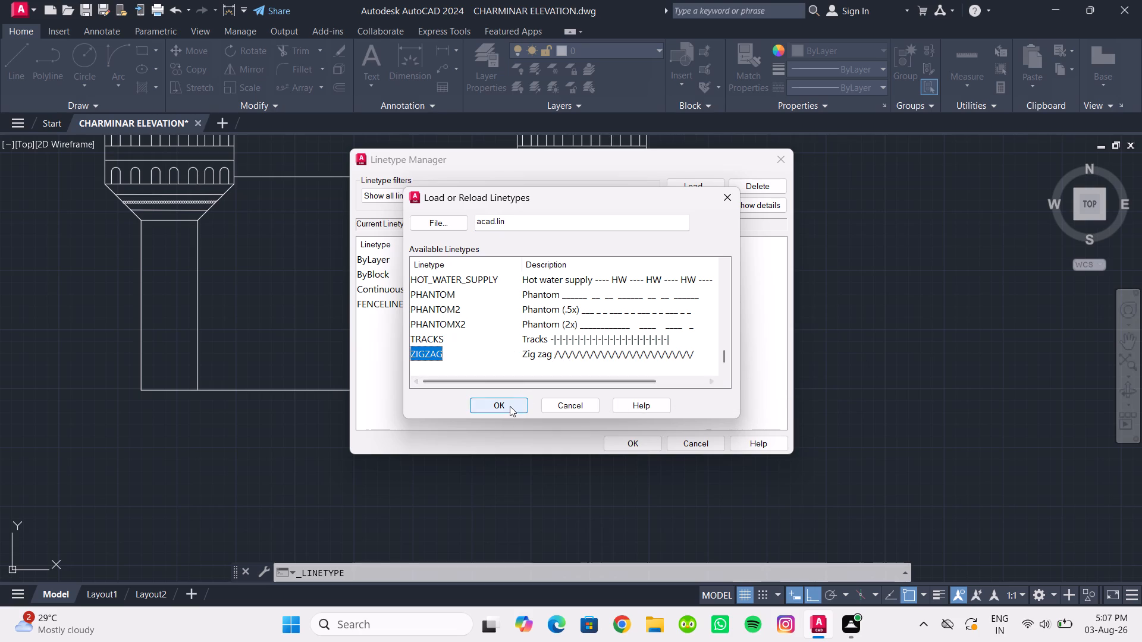
left_click(510, 406)
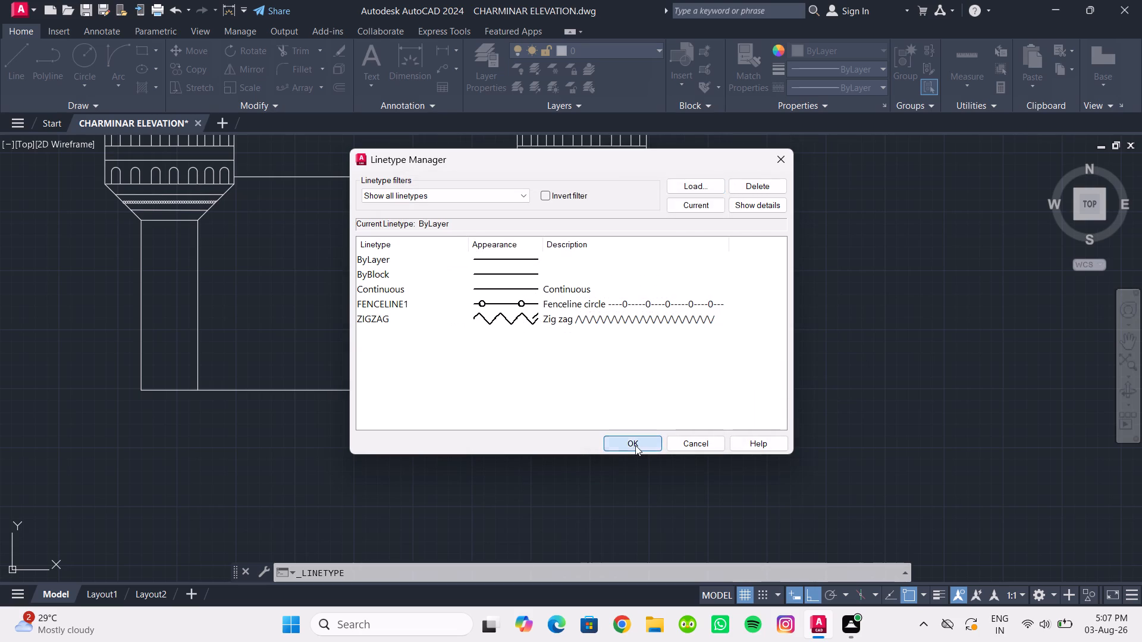
left_click(635, 445)
Make ZIGZAG the current linetype and draw a horizontal line about 5'-3" long between the lowest balconies' sloping undersides, below the 5' line.
middle_click_drag(435, 214, 473, 267)
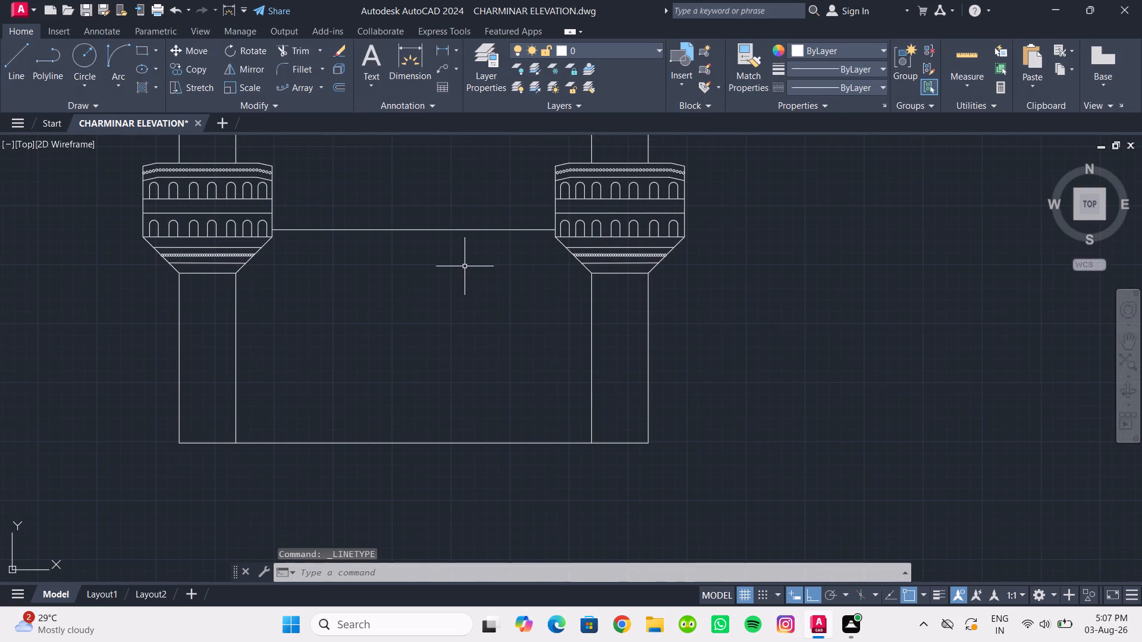
scroll(462, 266, "up", 1)
left_click(857, 91)
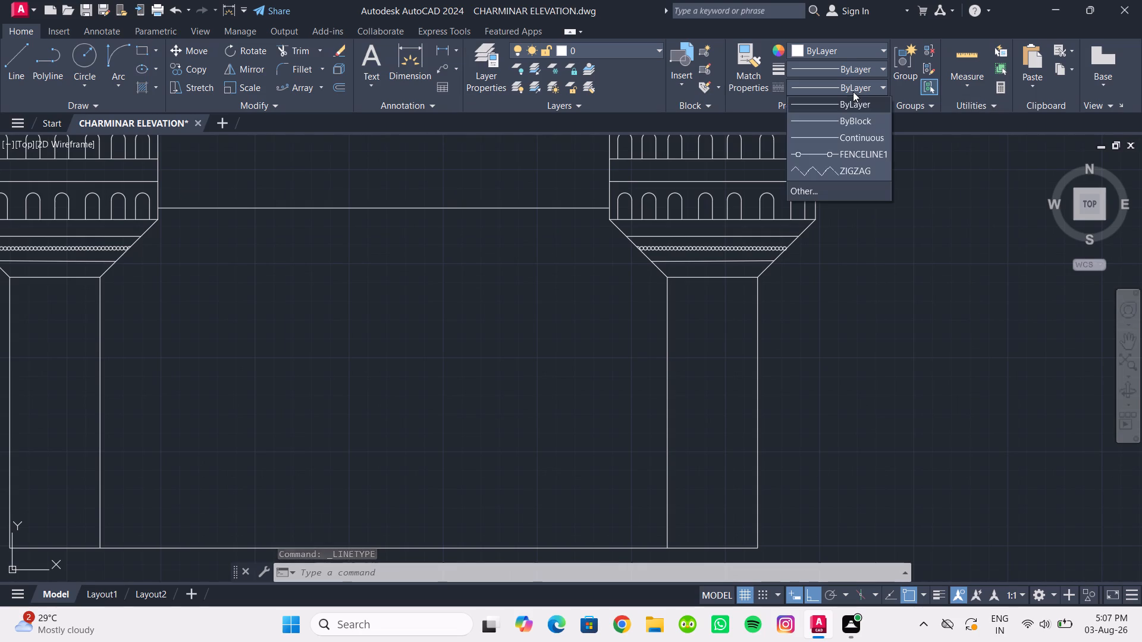
left_click(842, 166)
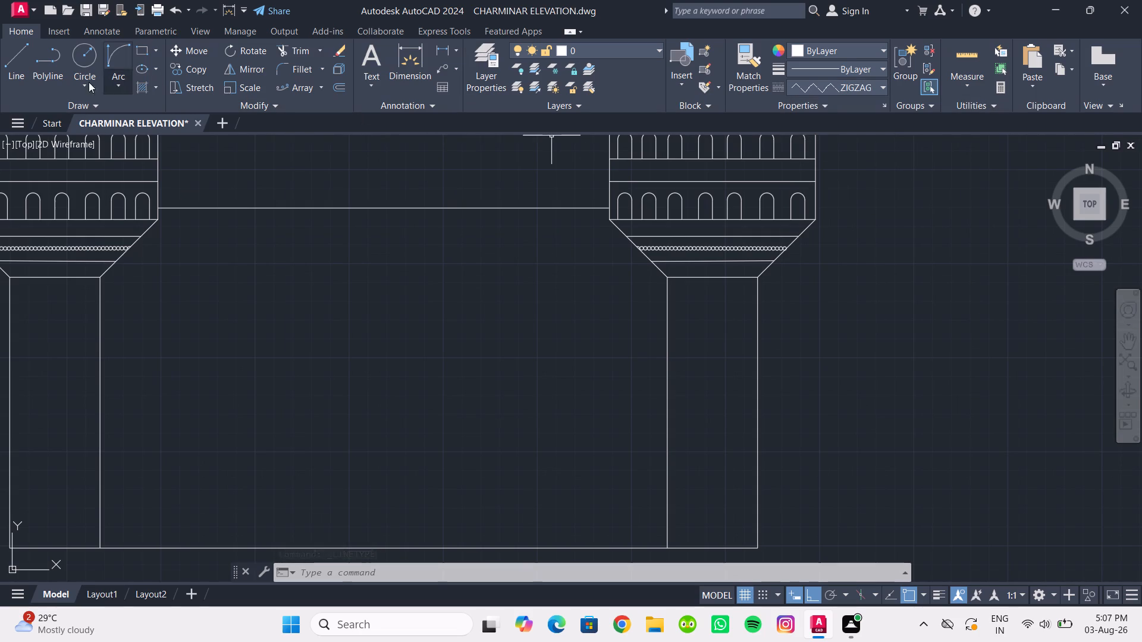
left_click(24, 62)
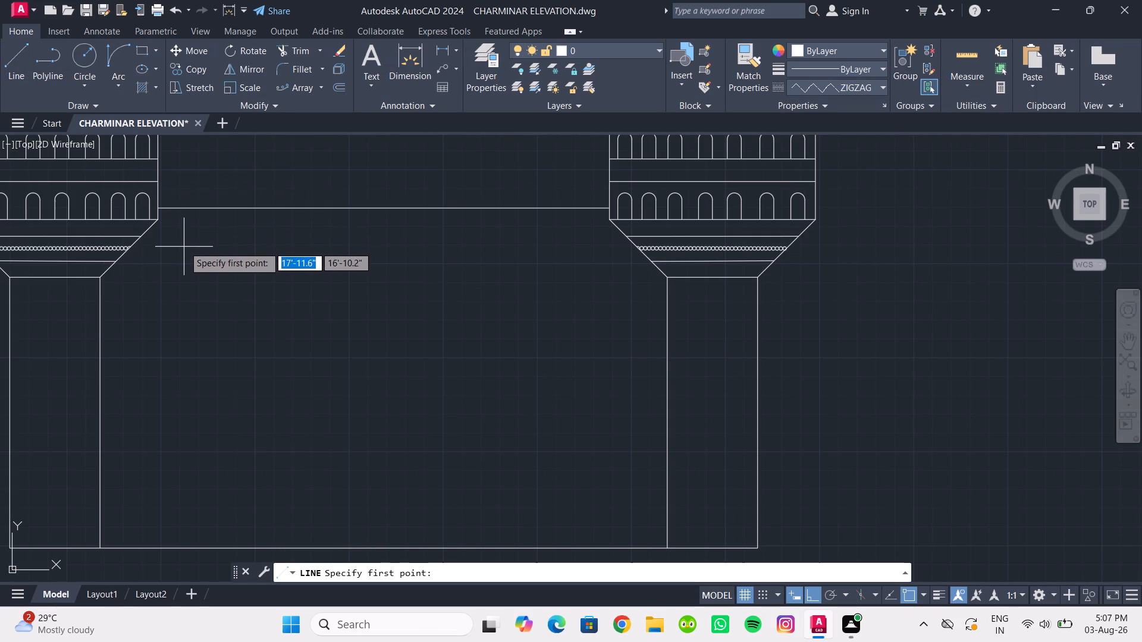
scroll(177, 244, "up", 1)
middle_click_drag(177, 244, 181, 278)
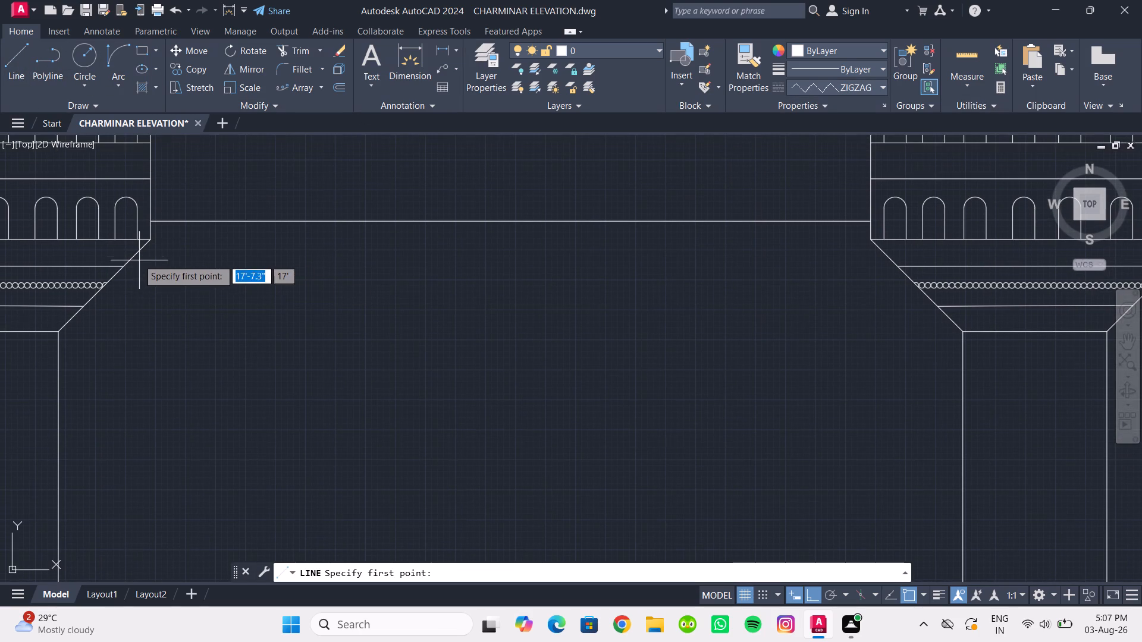
left_click(136, 257)
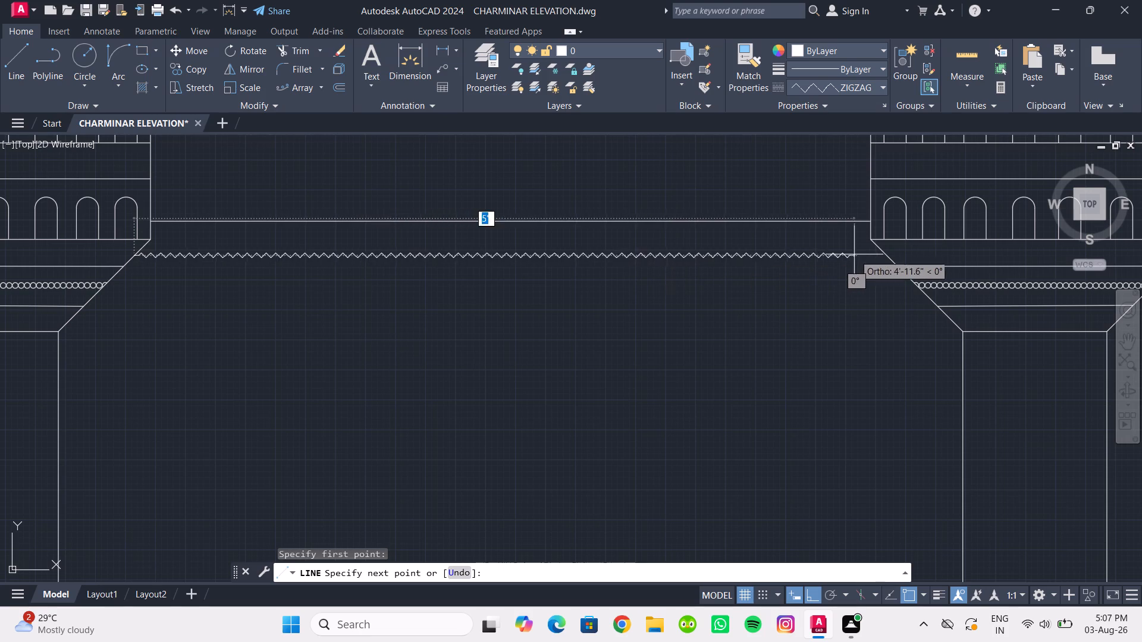
left_click(886, 256)
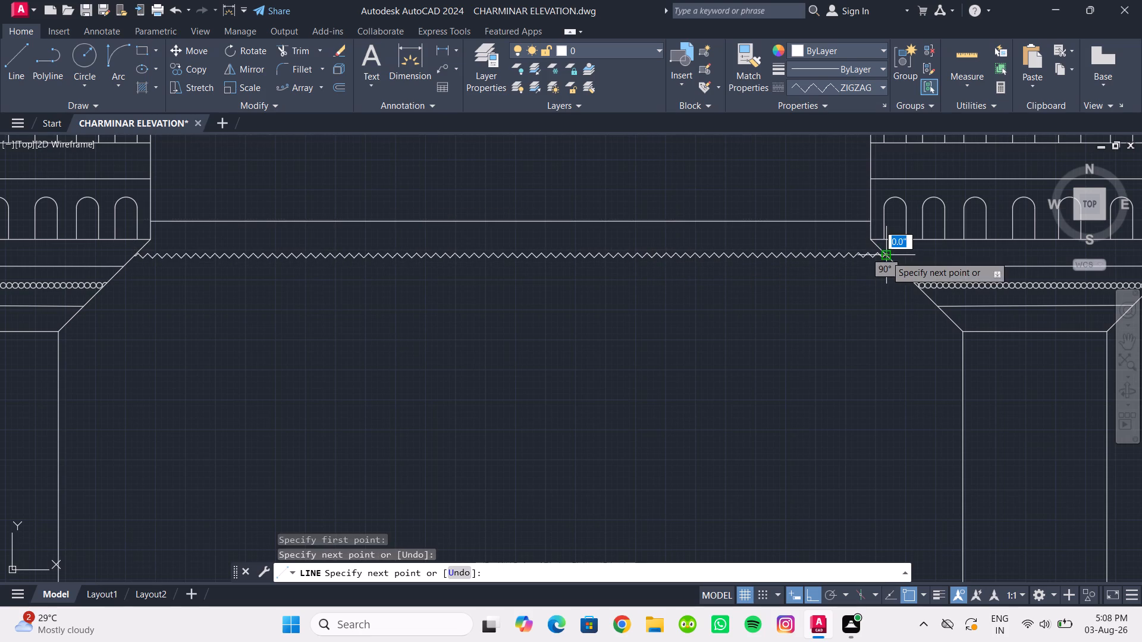
key("Escape")
Adjust the zigzag line's linetype scale in its properties, trying 0.5 and 1.5 and settling on 1.7.
scroll(801, 313, "down", 2)
scroll(724, 317, "up", 1)
left_click(715, 307)
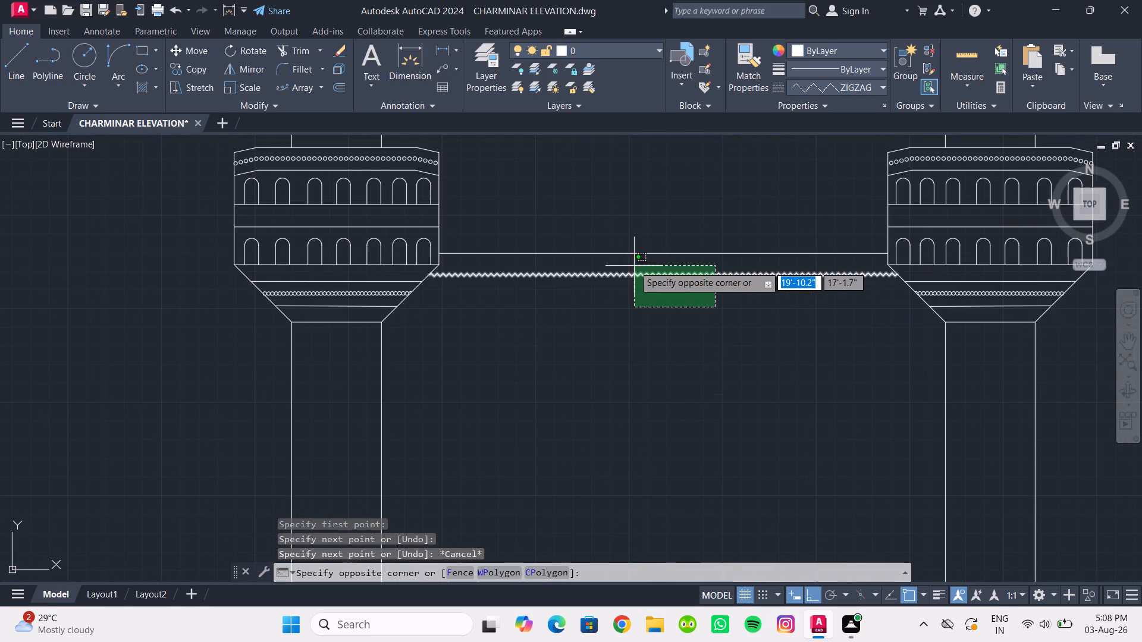
left_click(634, 266)
right_click(649, 307)
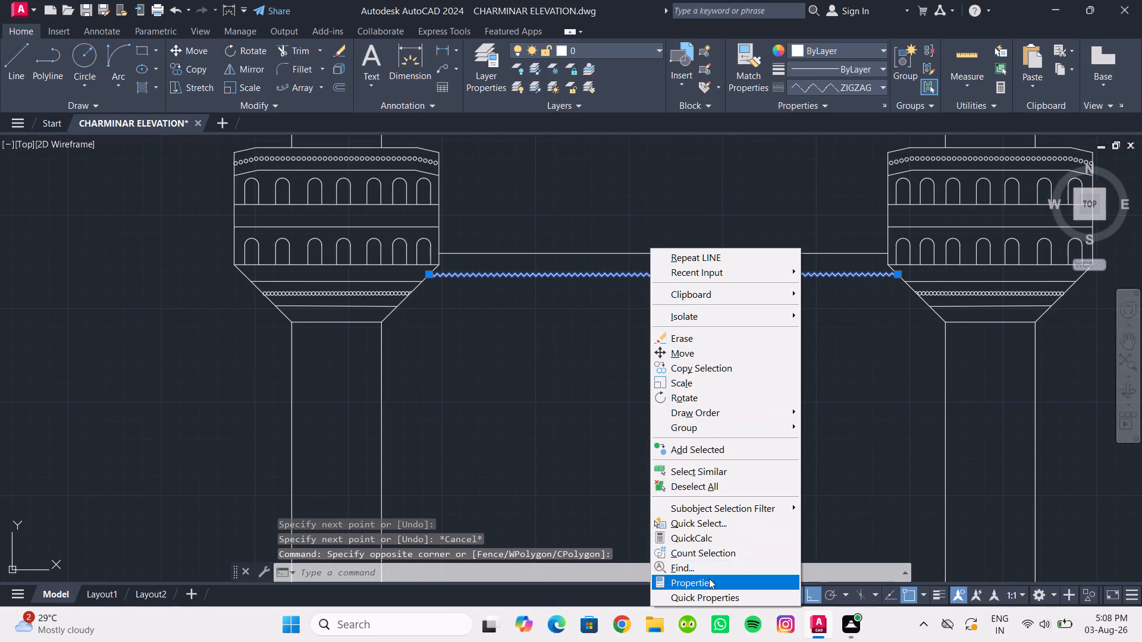
left_click(709, 579)
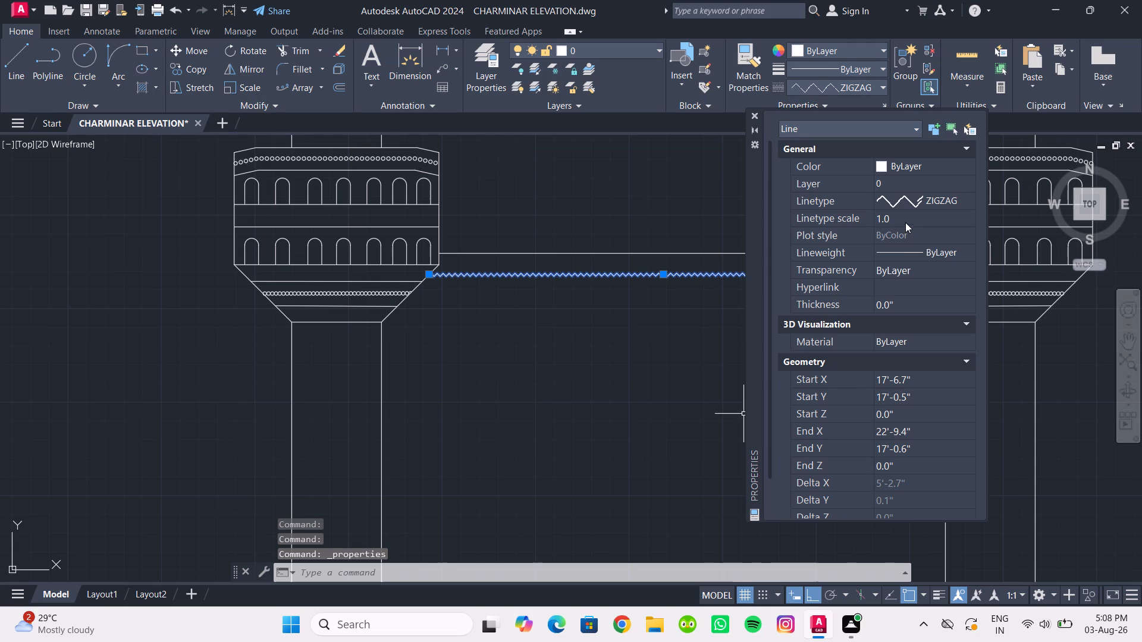
left_click(903, 219)
type("0.5")
key("Return")
left_click(903, 219)
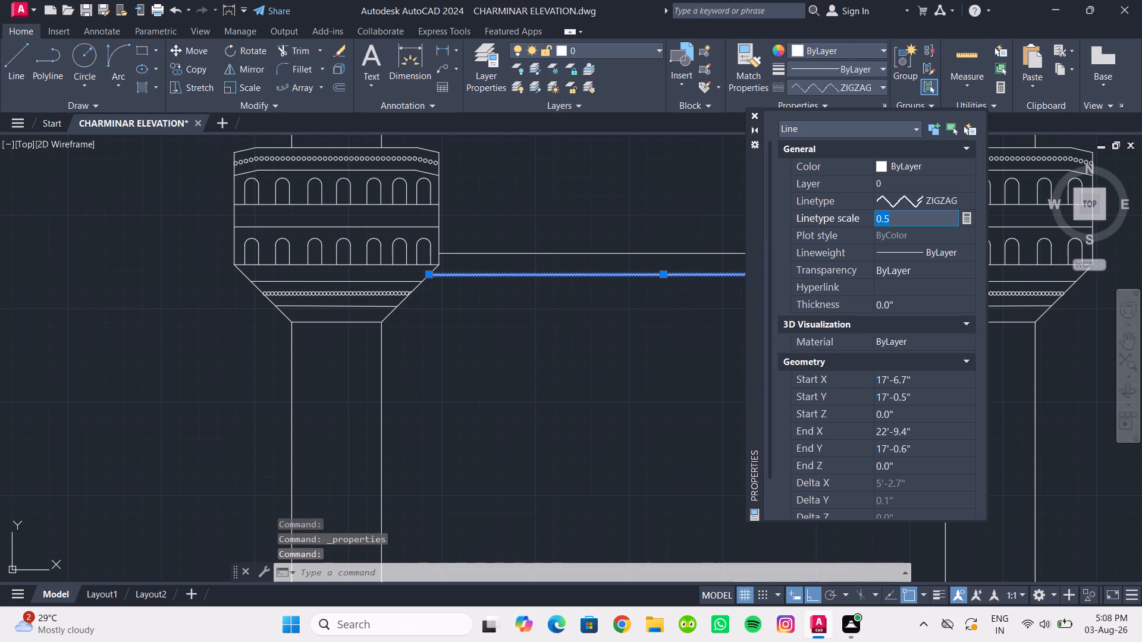
type("1.5")
key("Return")
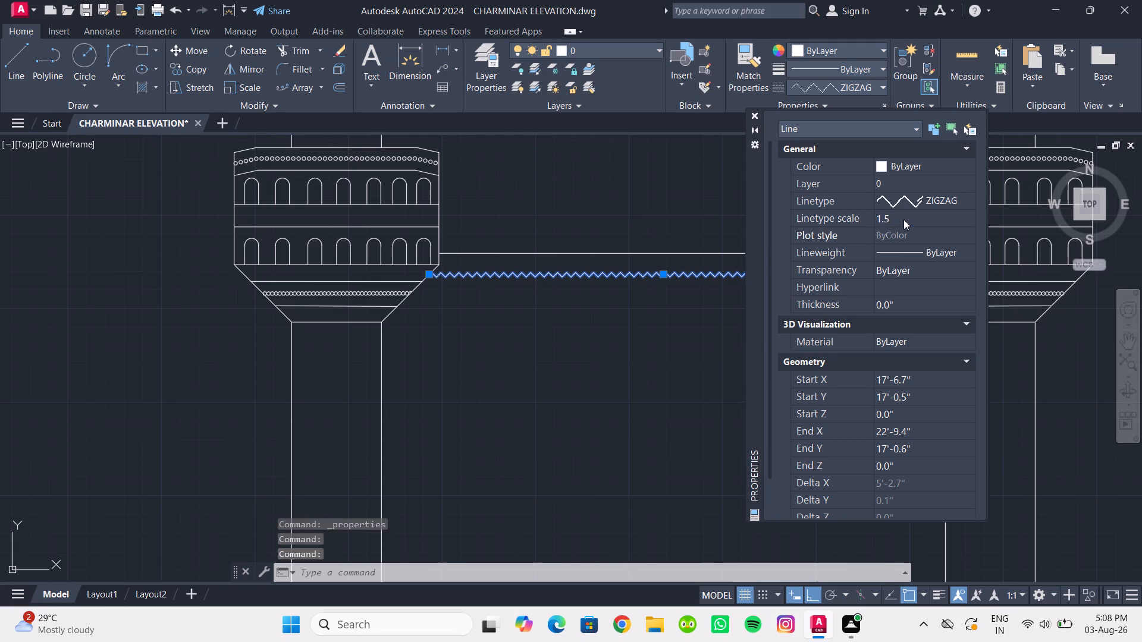
left_click(903, 219)
type("1.7")
key("Return")
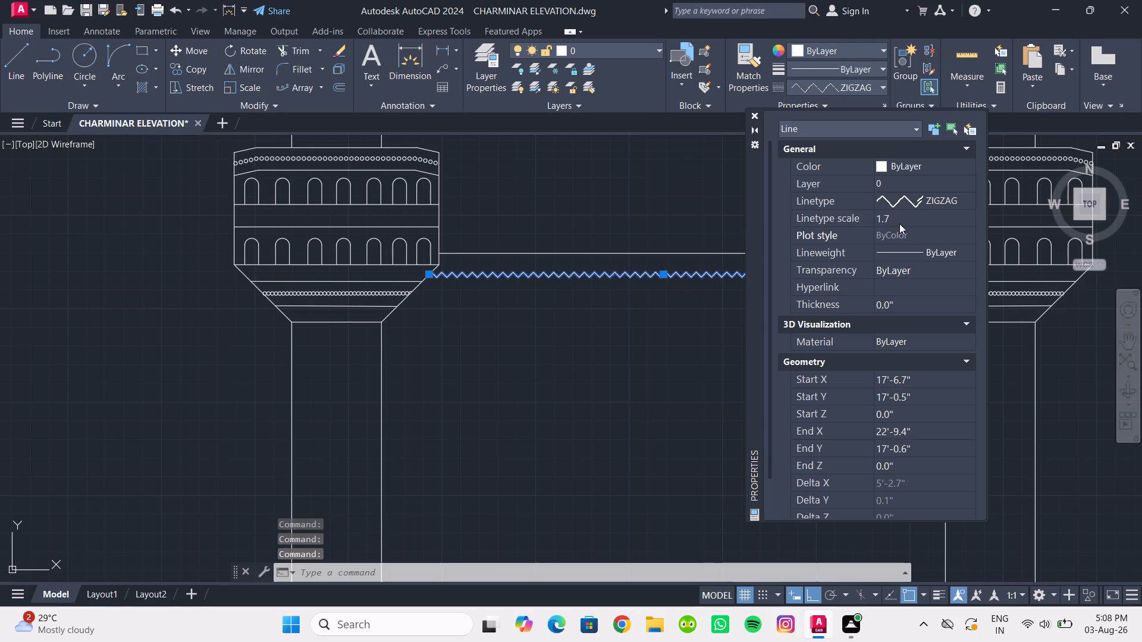
left_click(688, 385)
left_click(644, 212)
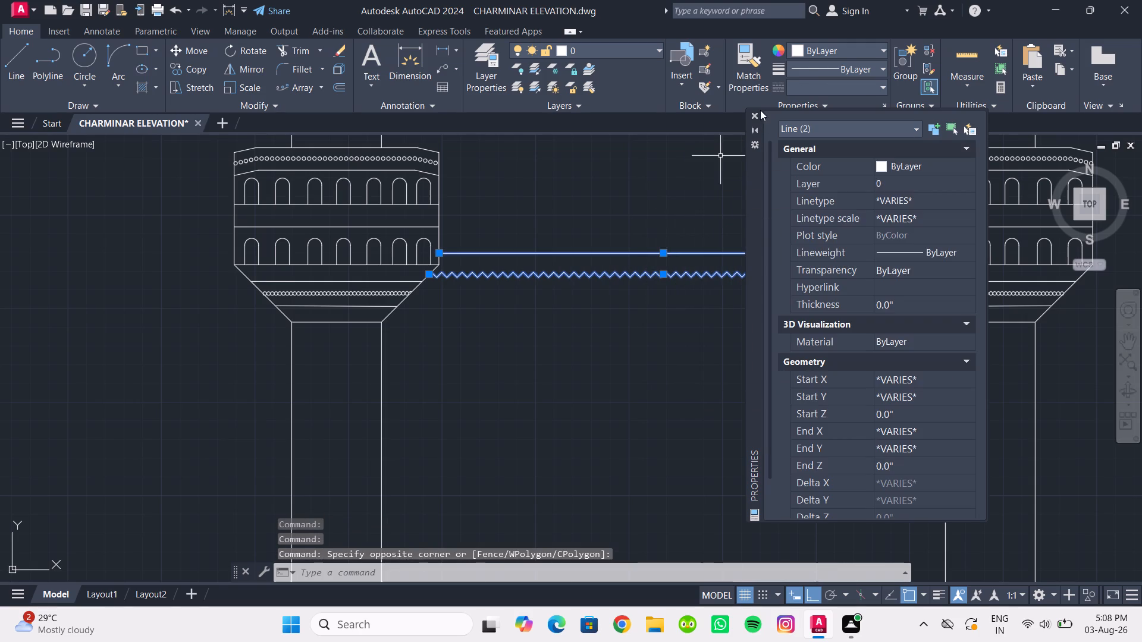
left_click(755, 116)
key("Escape")
scroll(788, 333, "down", 1)
middle_click_drag(788, 333, 692, 319)
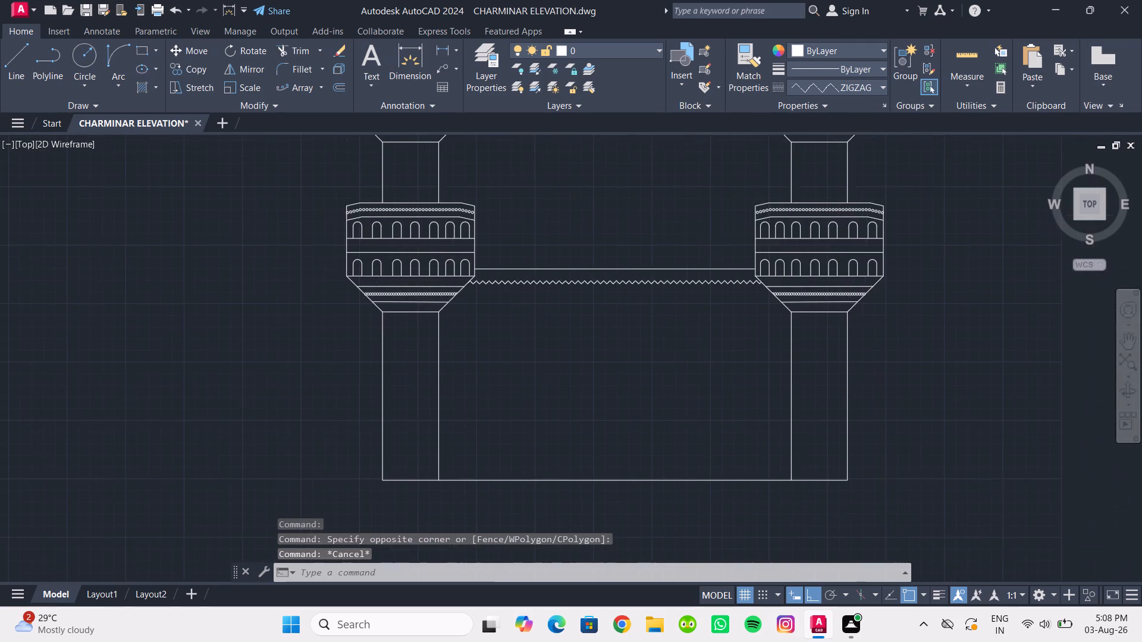
Set the linetype scale of the zigzag line between the minarets to 2.
scroll(692, 319, "down", 2)
middle_click_drag(692, 319, 670, 388)
scroll(670, 388, "up", 1)
scroll(619, 380, "up", 1)
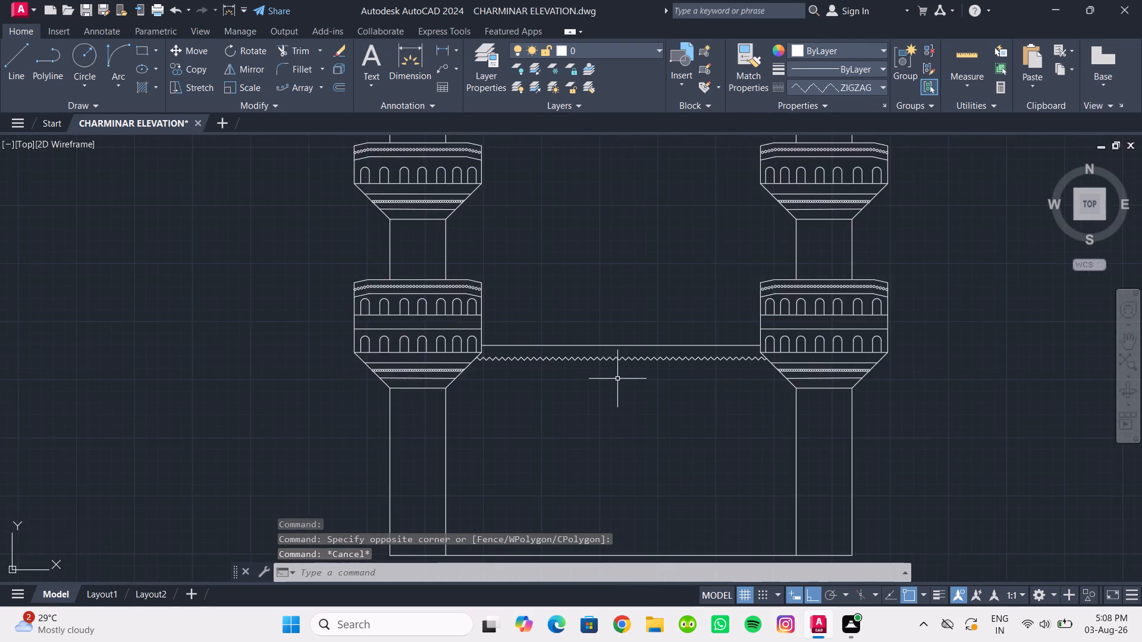
scroll(616, 379, "up", 1)
left_click(570, 350)
right_click(595, 402)
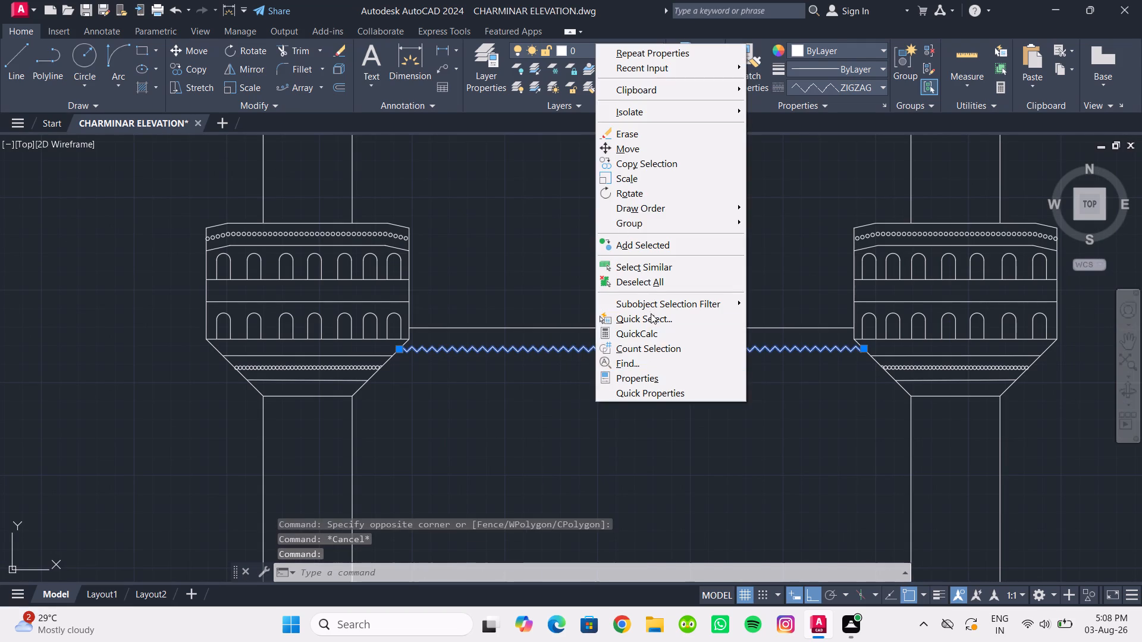
left_click(653, 382)
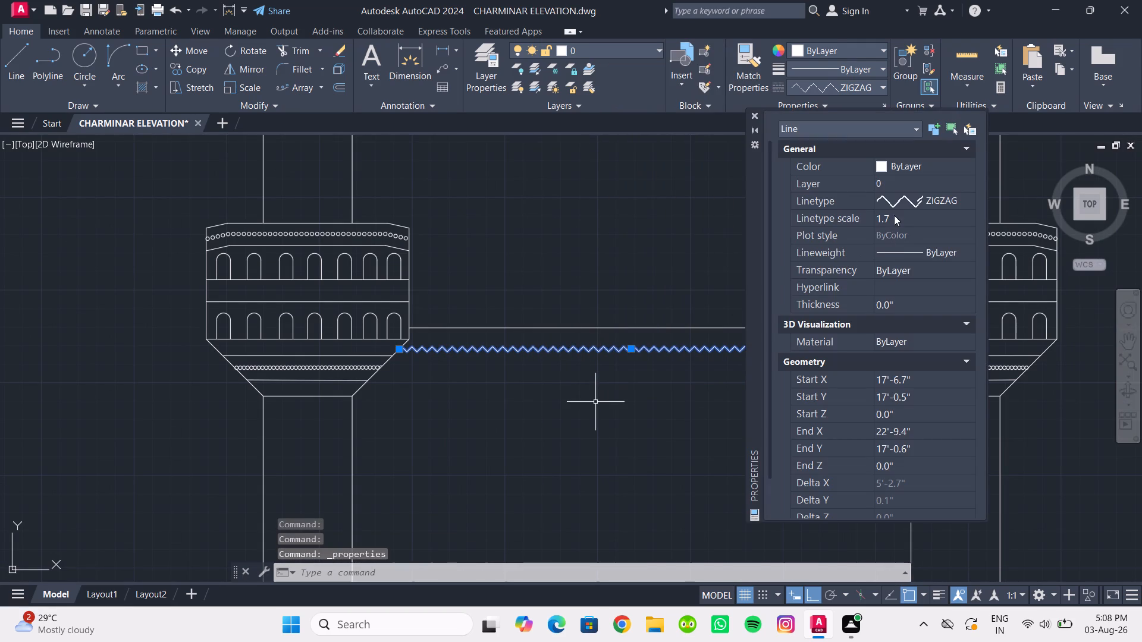
left_click(894, 215)
key("2")
key("Return")
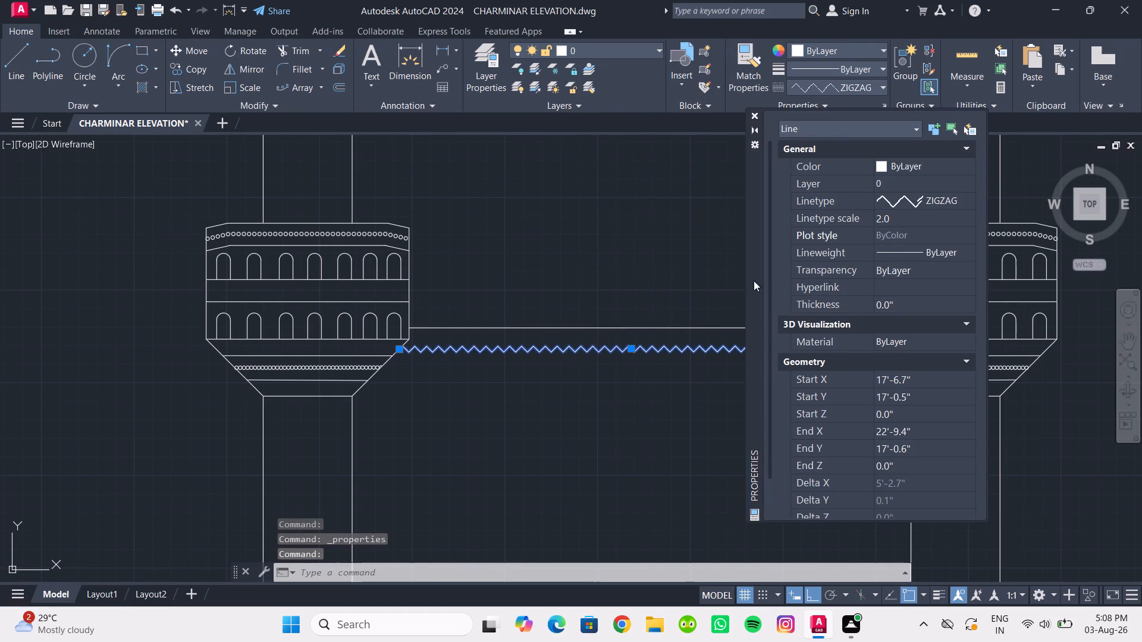
key("Escape")
left_click(667, 263)
left_click(675, 237)
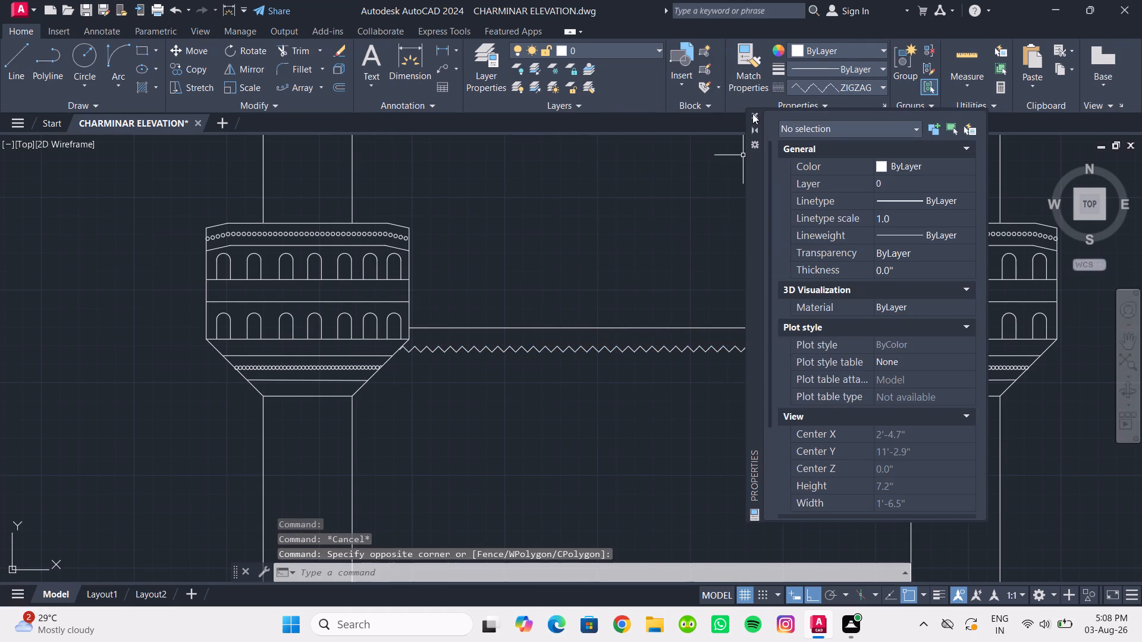
left_click(752, 114)
Inspect the rescaled zigzag band and the open facade area between the minaret shafts.
scroll(739, 260, "down", 2)
middle_click_drag(739, 260, 683, 251)
scroll(663, 253, "up", 1)
middle_click_drag(663, 251, 582, 209)
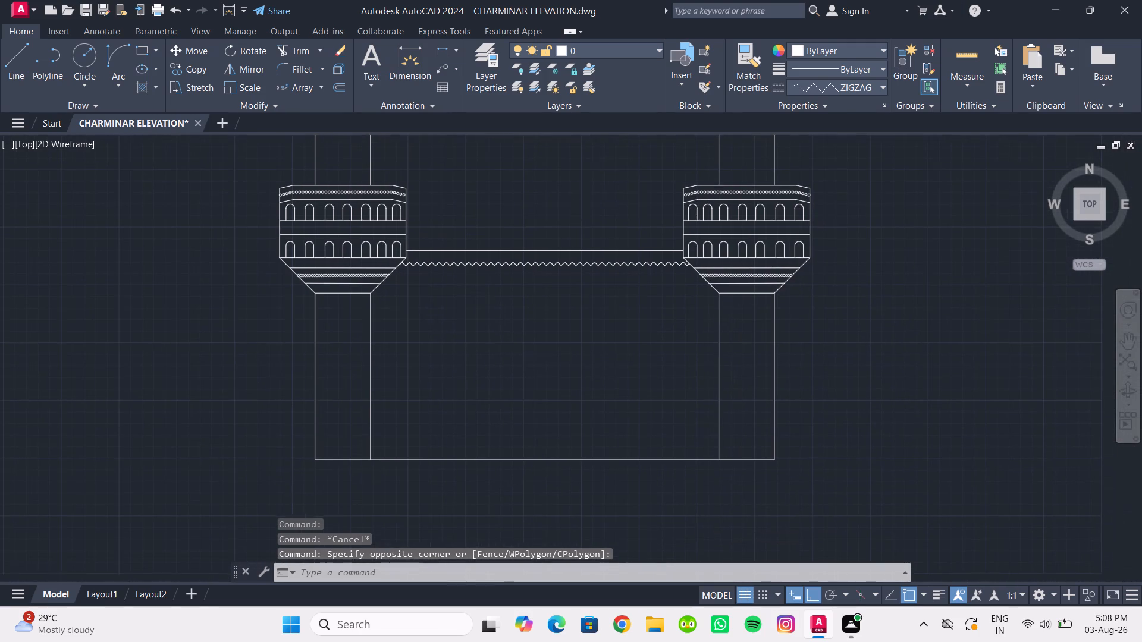
scroll(577, 199, "up", 1)
middle_click_drag(572, 207, 537, 181)
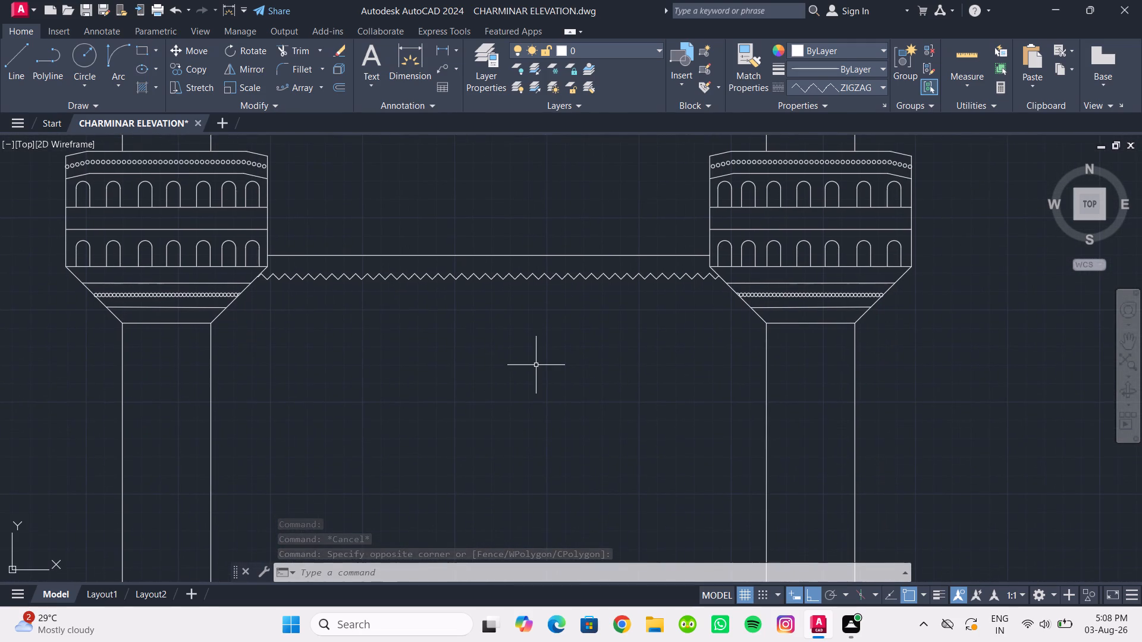
scroll(536, 365, "down", 1)
middle_click_drag(536, 365, 521, 343)
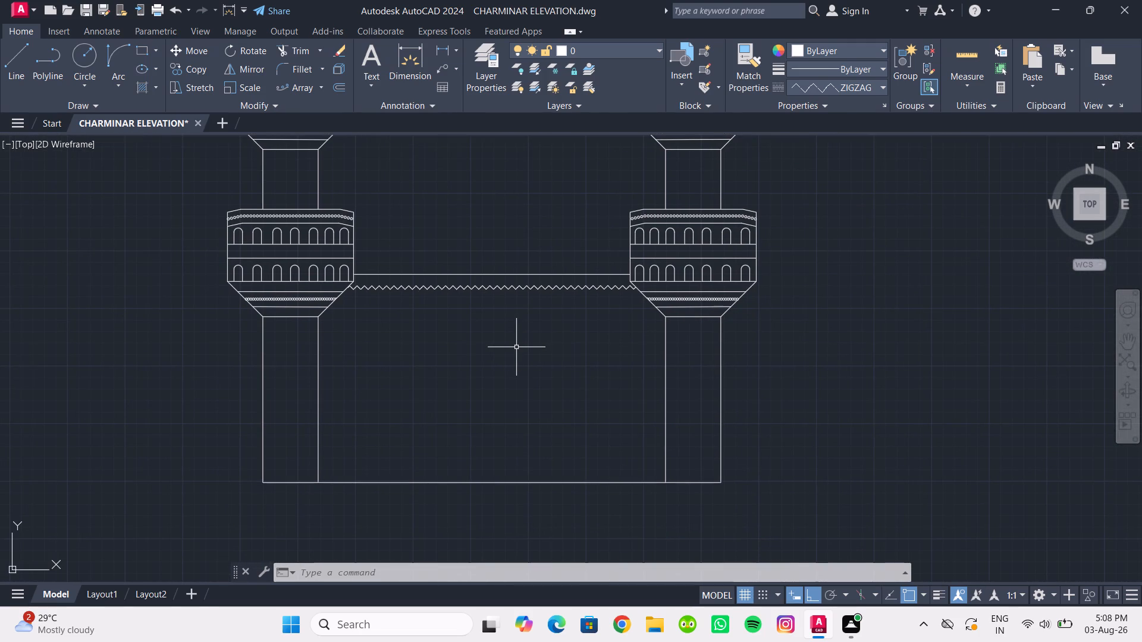
middle_click_drag(516, 347, 506, 332)
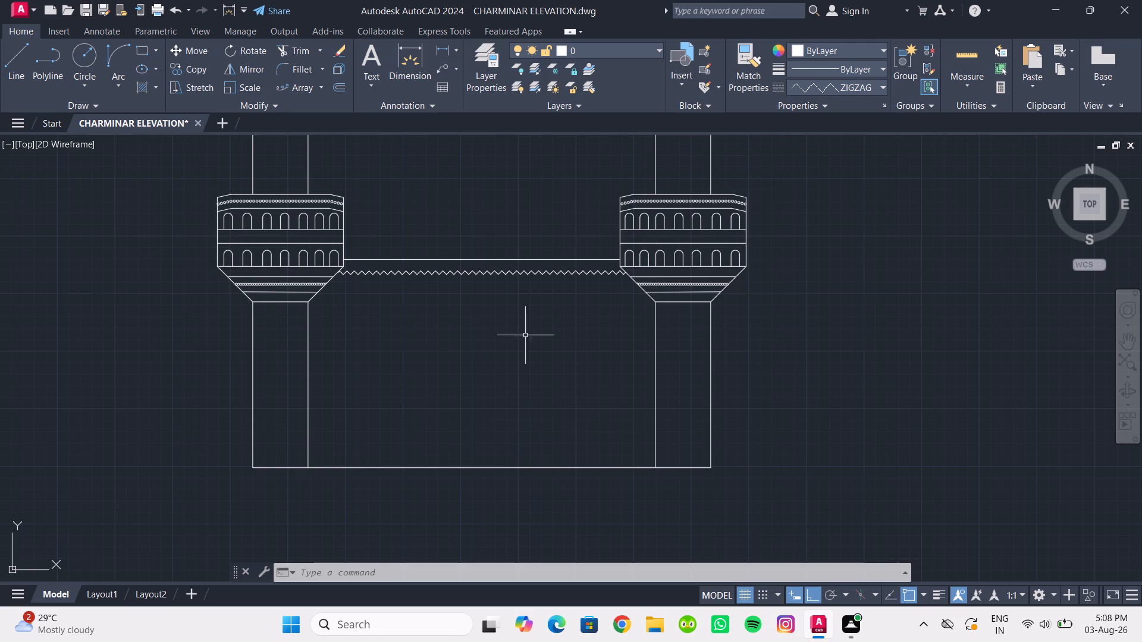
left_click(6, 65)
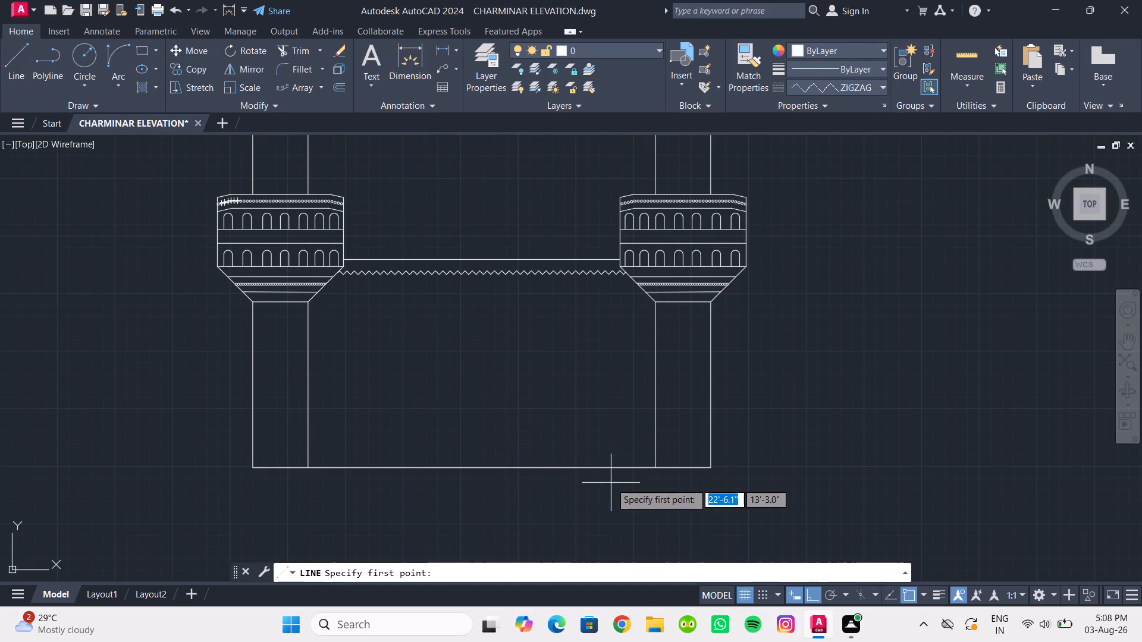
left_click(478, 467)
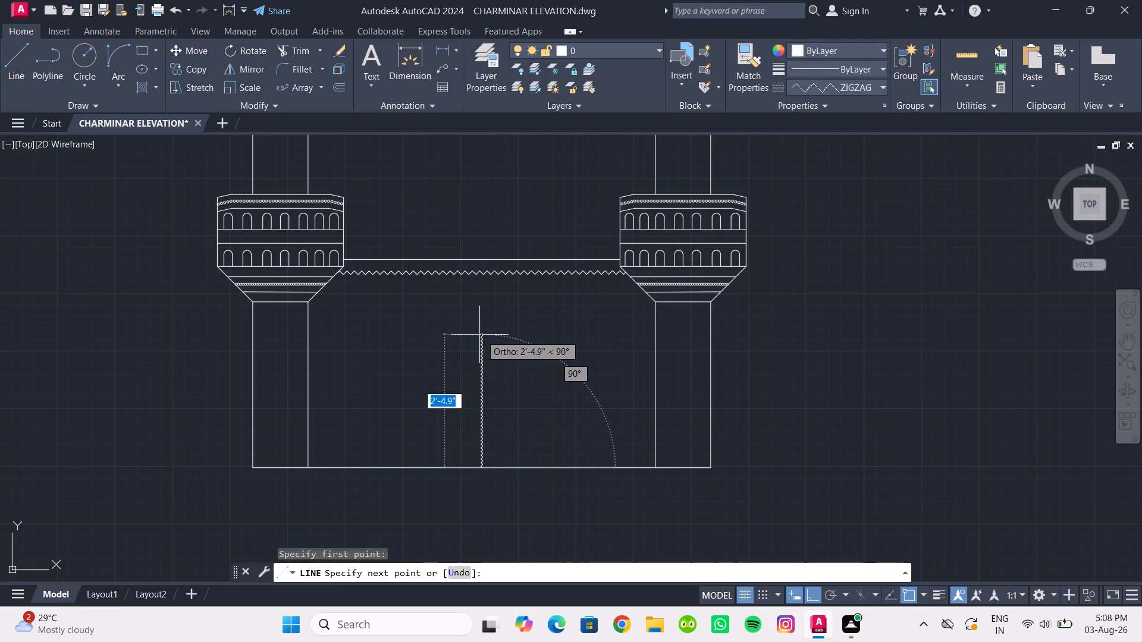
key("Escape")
Set the current linetype to ByLayer and draw a vertical centre line about 2'-4" high up from the ground line's midpoint.
left_click(837, 89)
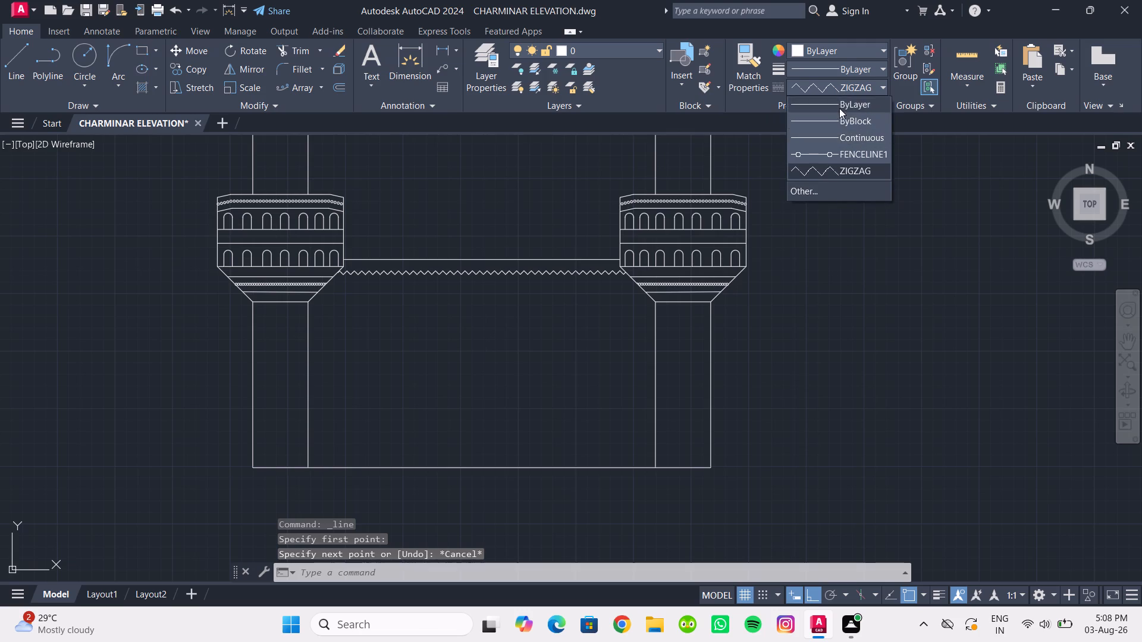
left_click(839, 108)
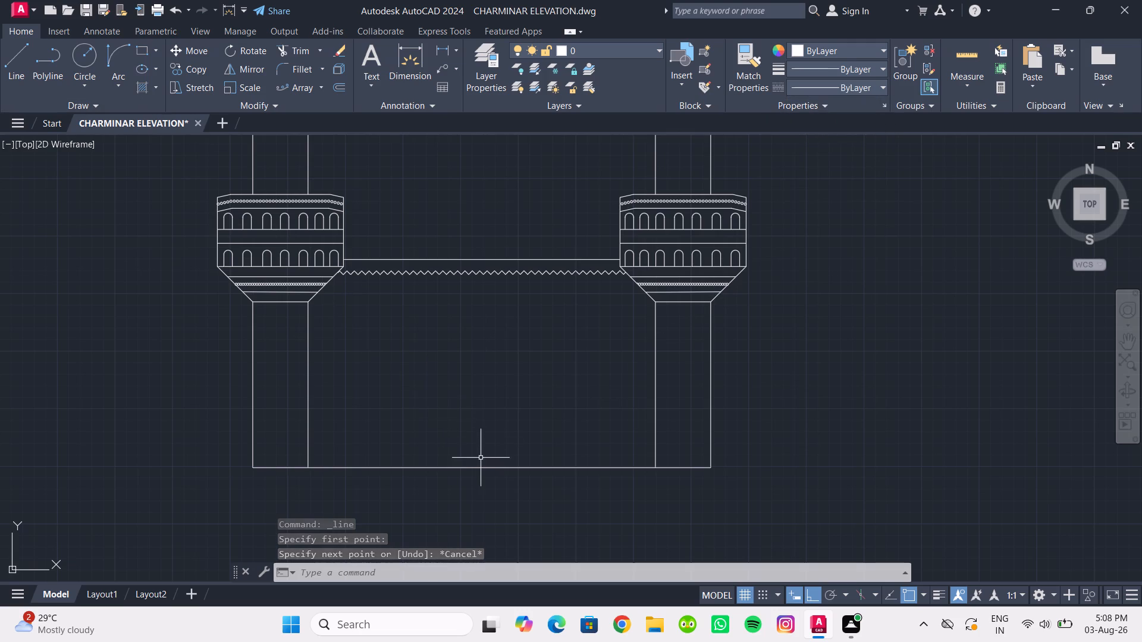
key("space")
left_click(484, 468)
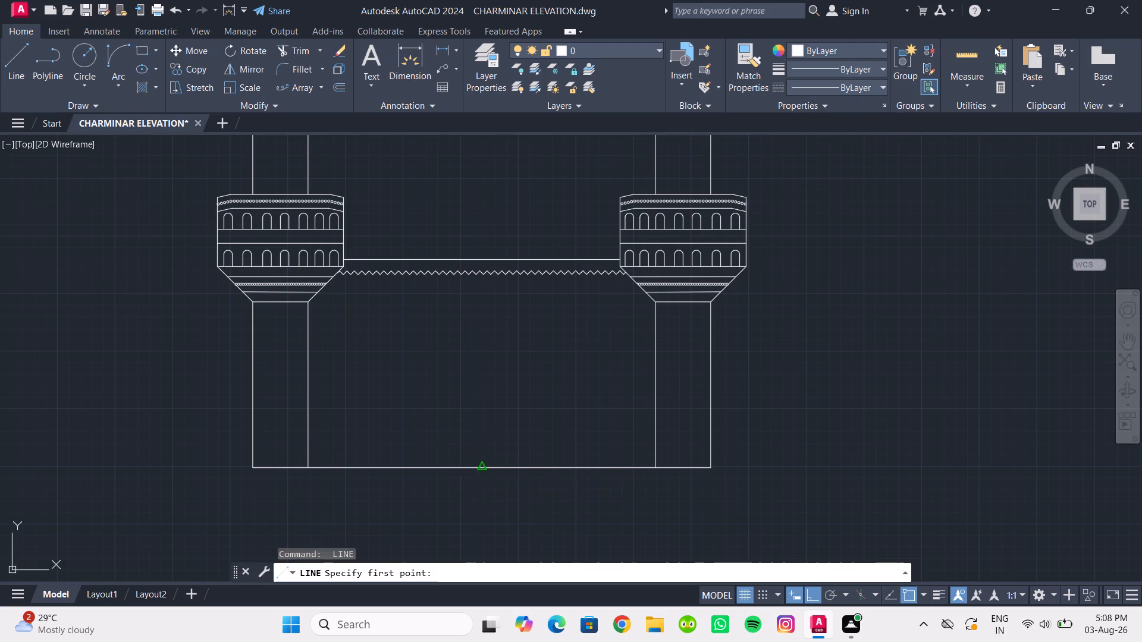
left_click(479, 342)
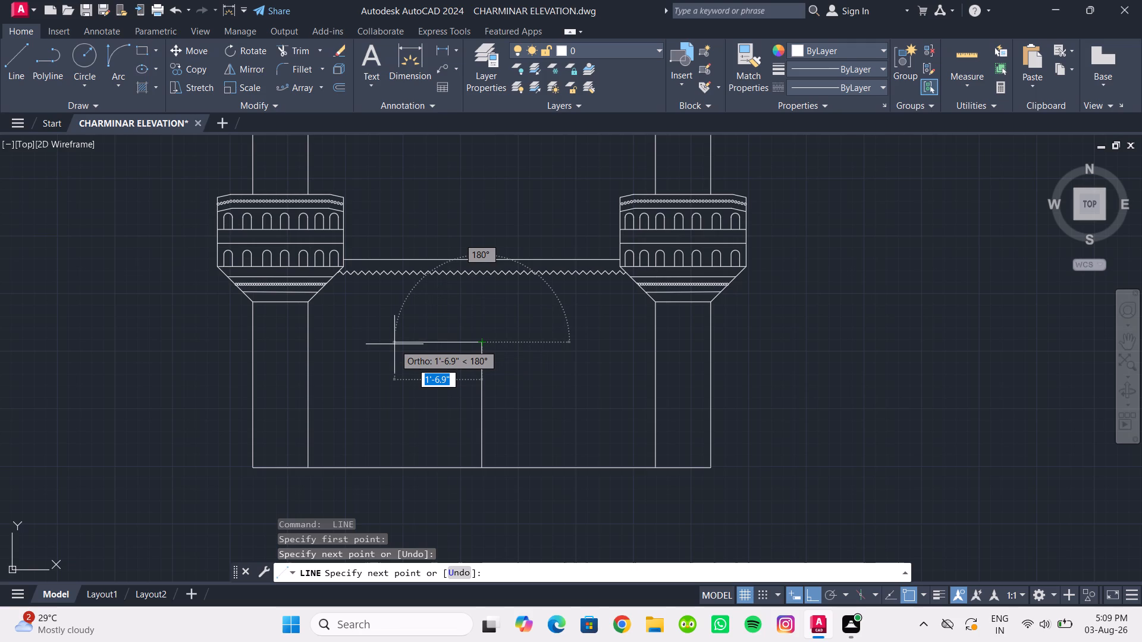
Continue from the centre line's top 1'6" to the left, add another 6", and bring the line straight down to the ground line.
key("1")
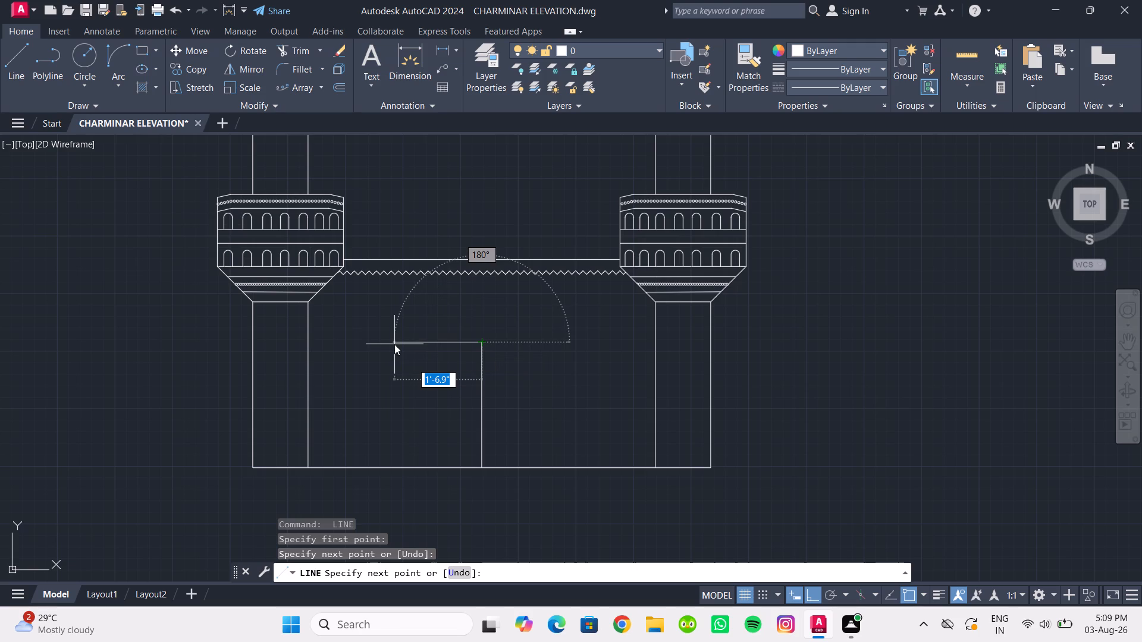
key("apostrophe")
type("6\"")
key("Return")
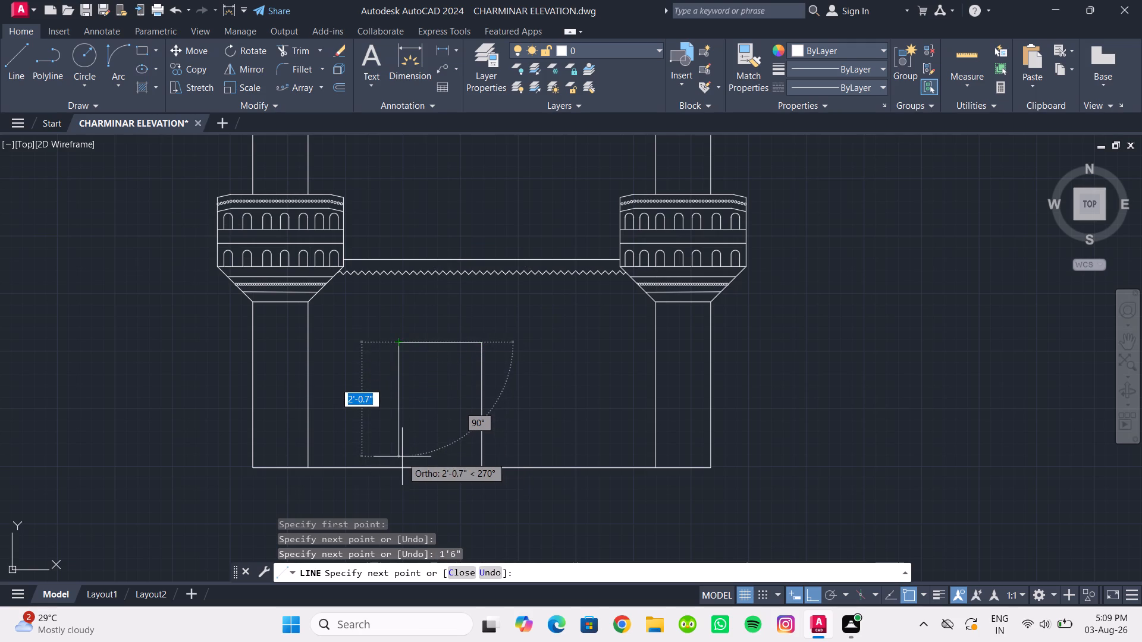
scroll(353, 340, "up", 1)
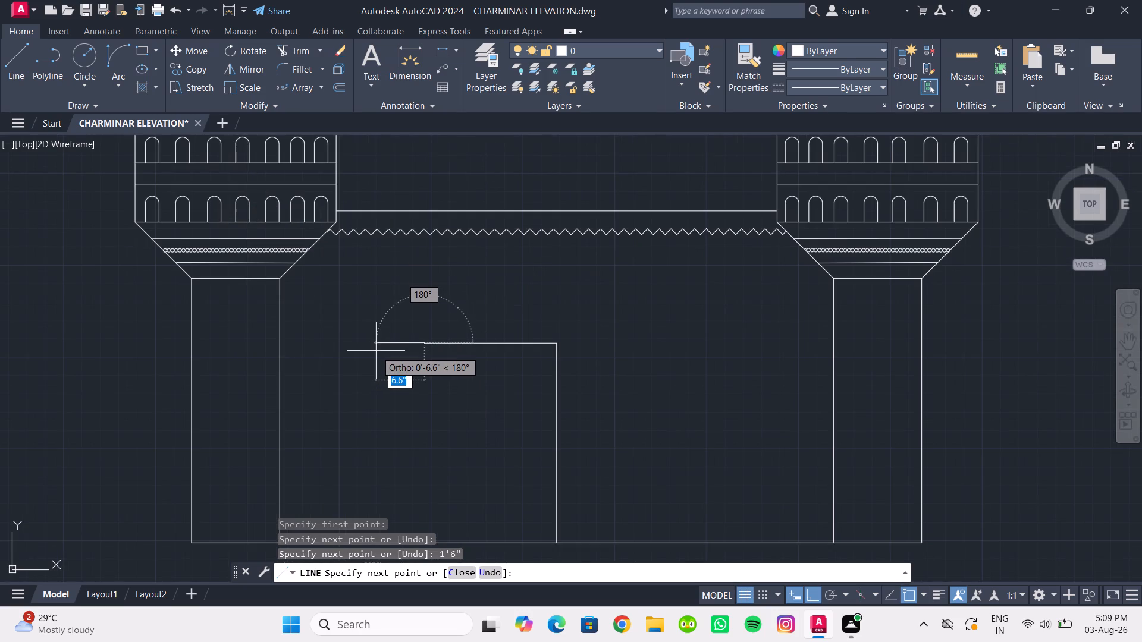
type("6\"")
key("Return")
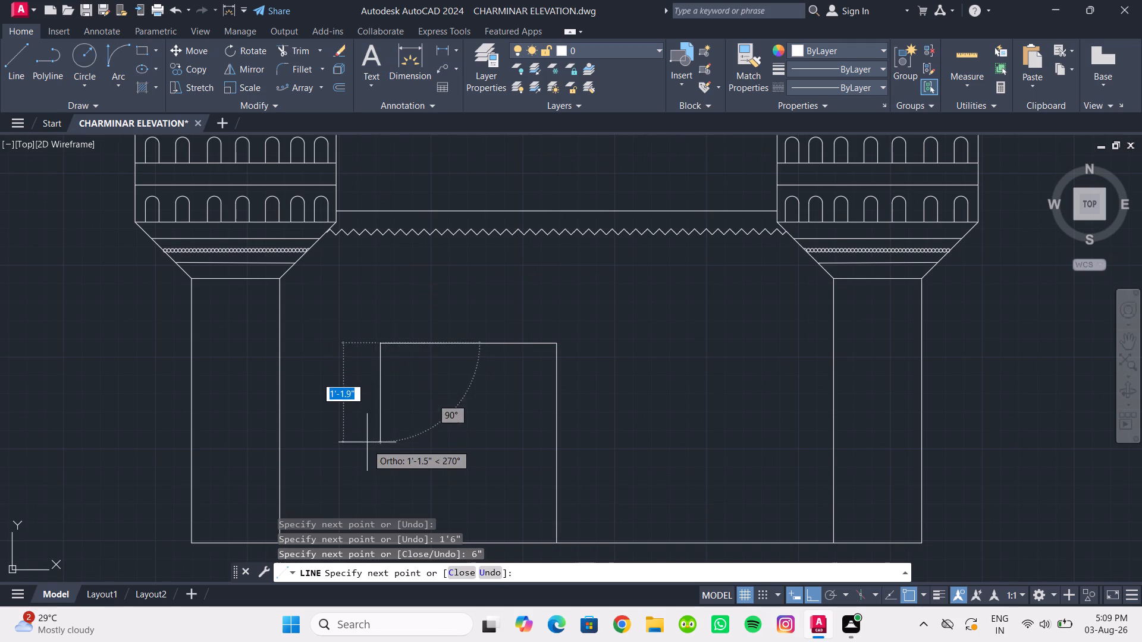
scroll(364, 457, "down", 2)
middle_click_drag(364, 457, 335, 363)
scroll(339, 373, "up", 1)
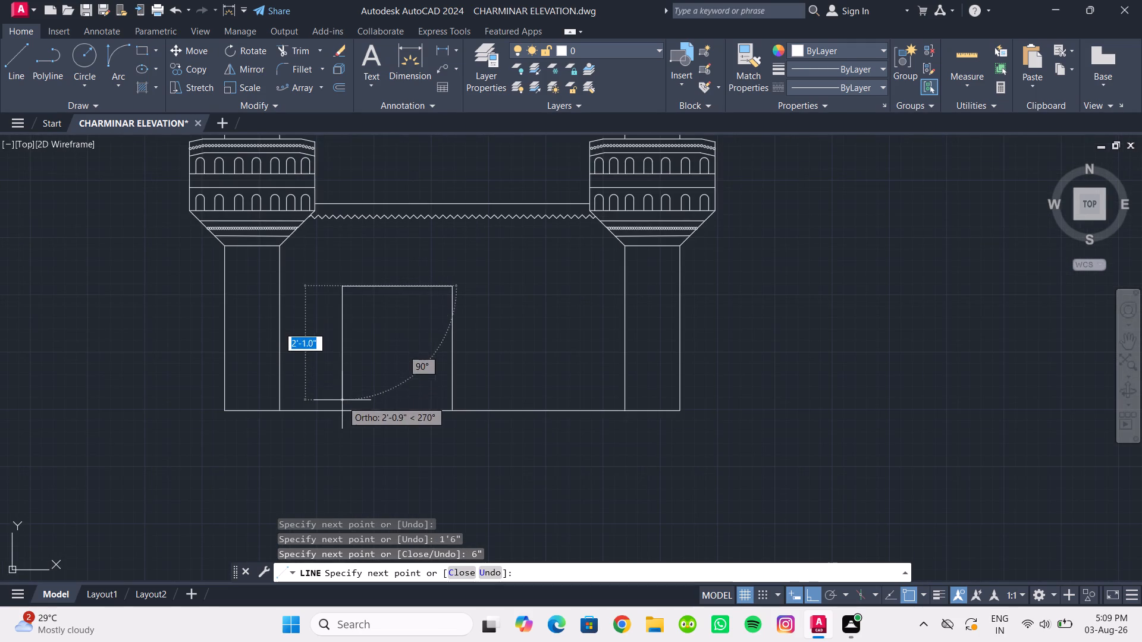
left_click(343, 411)
key("Escape")
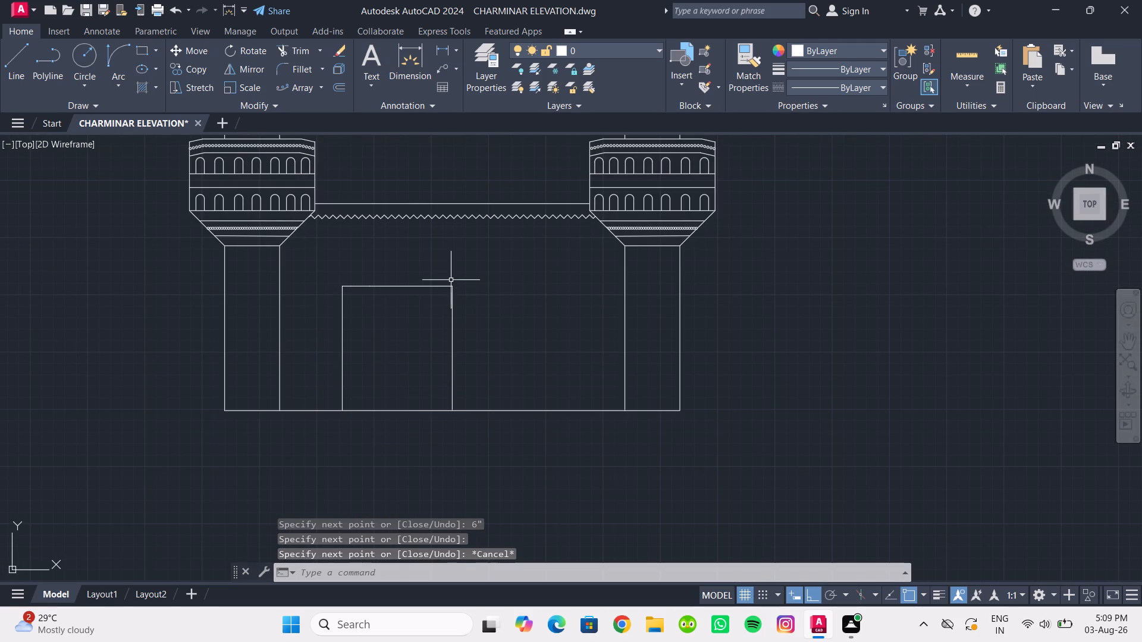
Draw a 2' horizontal line rightward from the centre line's top, continuing vertically down to the ground line.
left_click(1, 53)
left_click(14, 59)
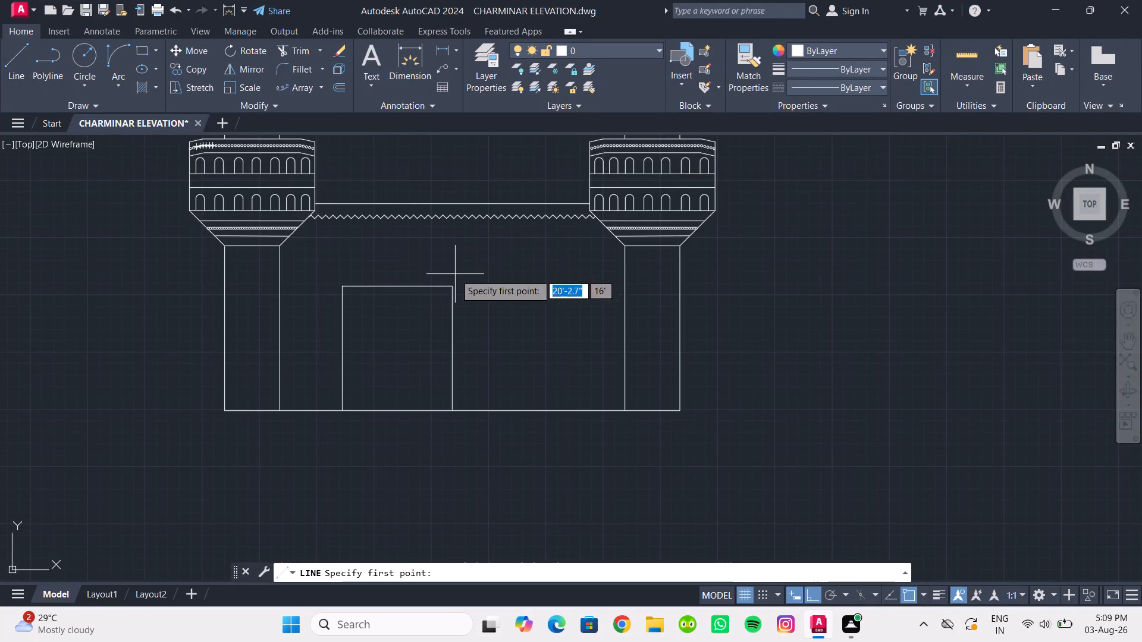
left_click(451, 288)
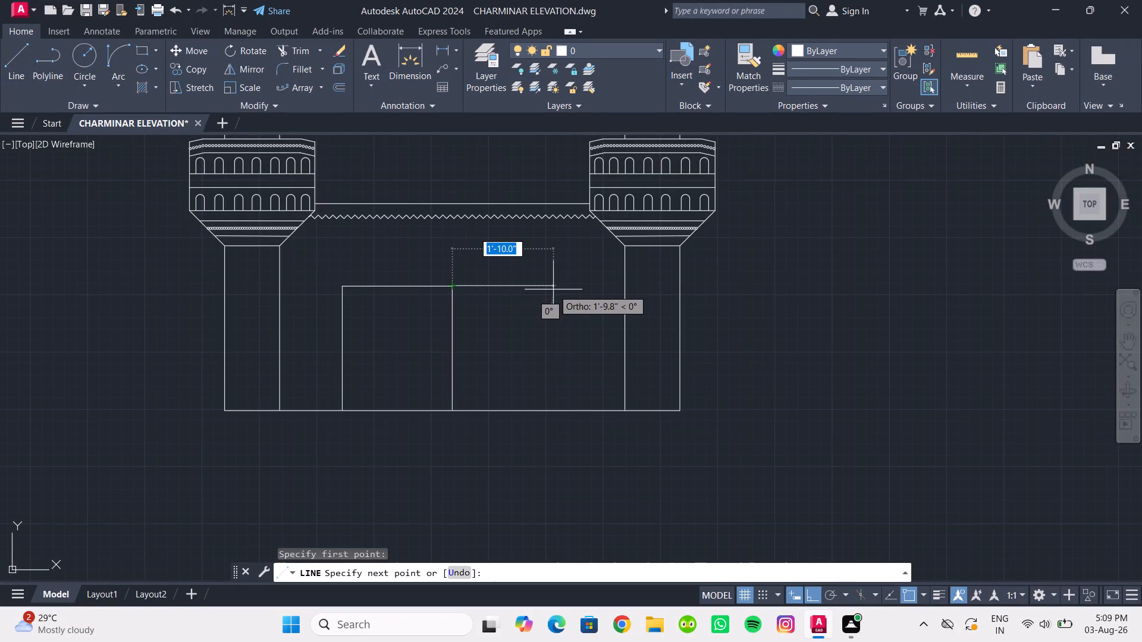
type("2\"")
key("BackSpace")
key("apostrophe")
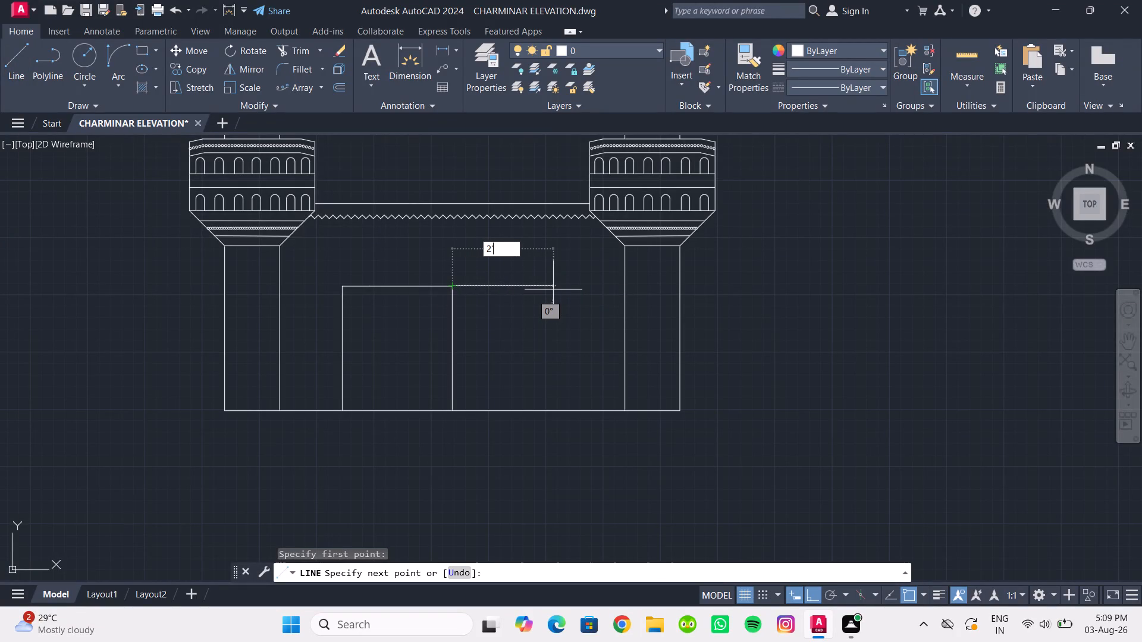
key("Return")
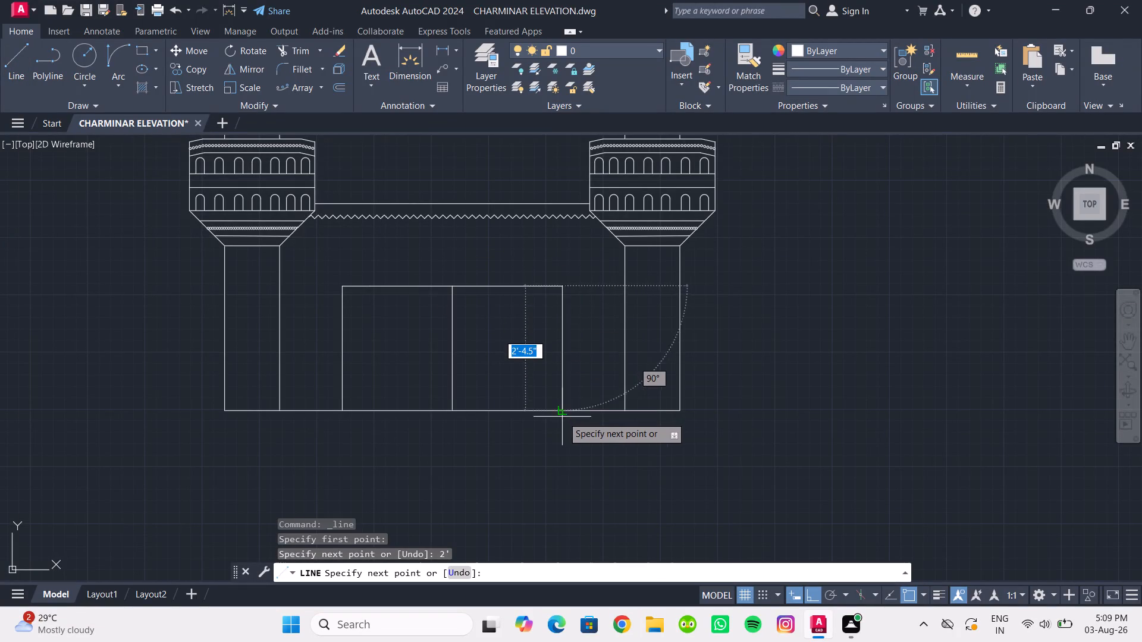
left_click(563, 413)
key("Escape")
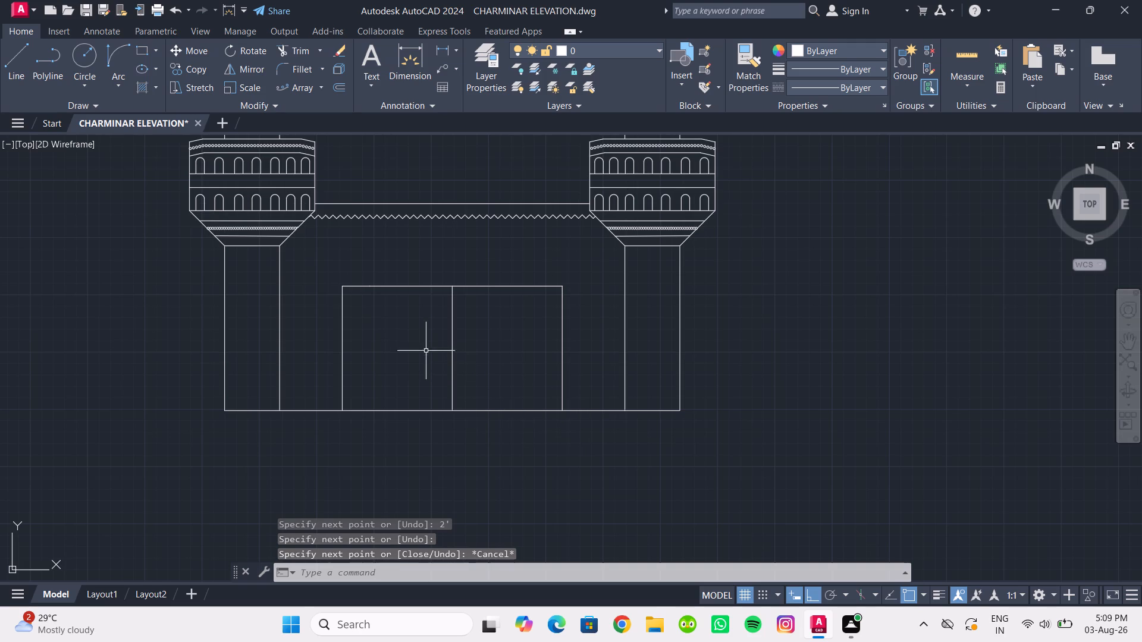
Shift the central opening's left vertical side 3" inward toward the centre line.
scroll(369, 331, "down", 1)
middle_click_drag(369, 331, 367, 369)
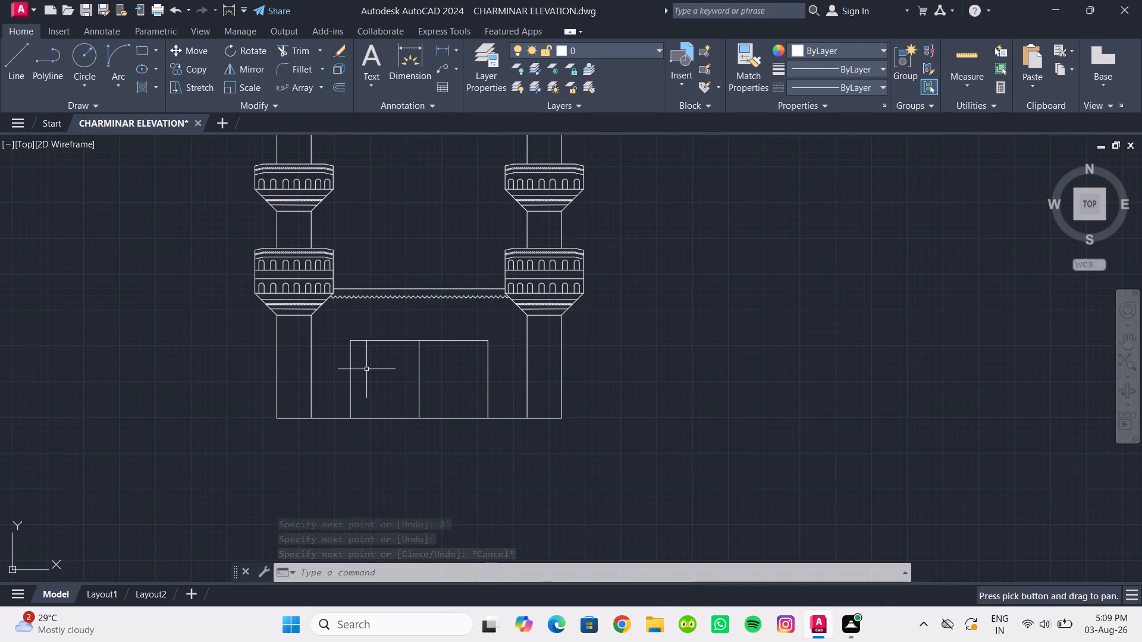
scroll(366, 370, "down", 1)
middle_click_drag(366, 370, 360, 388)
scroll(362, 389, "up", 1)
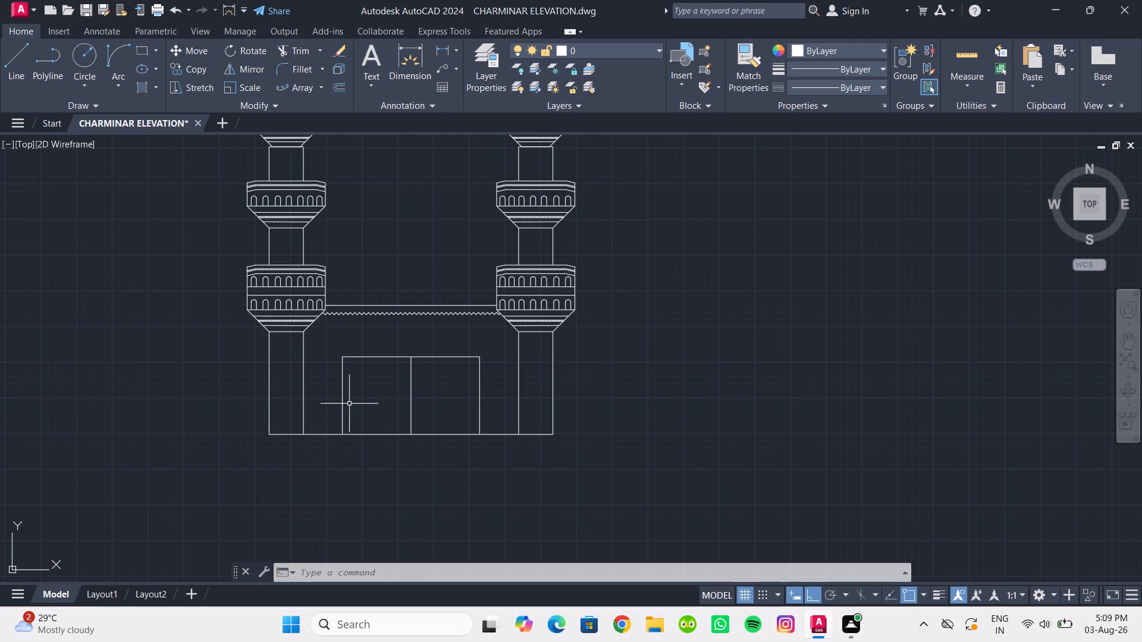
scroll(350, 405, "up", 1)
left_click_drag(360, 415, 353, 412)
left_click(314, 393)
scroll(346, 392, "up", 1)
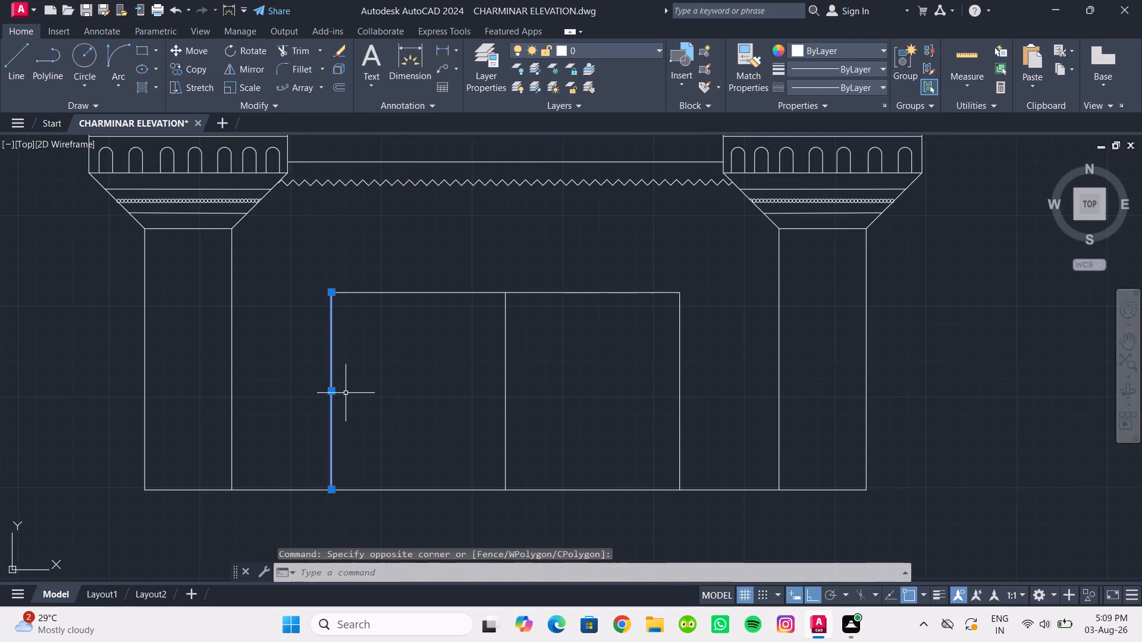
left_click(331, 394)
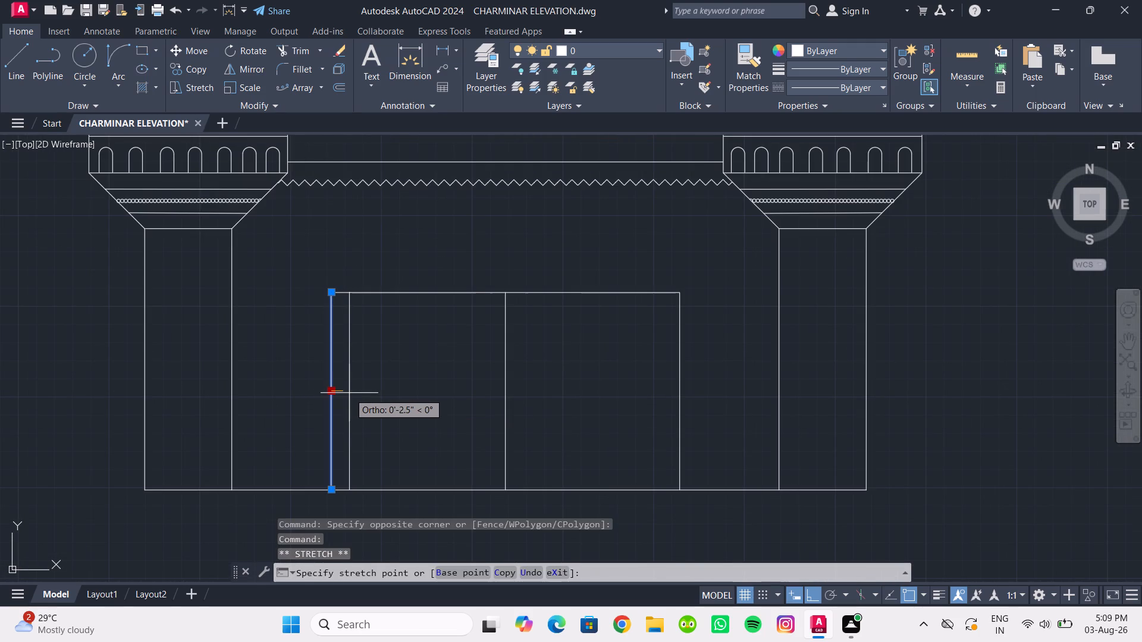
key("3")
key("shift+quotedbl")
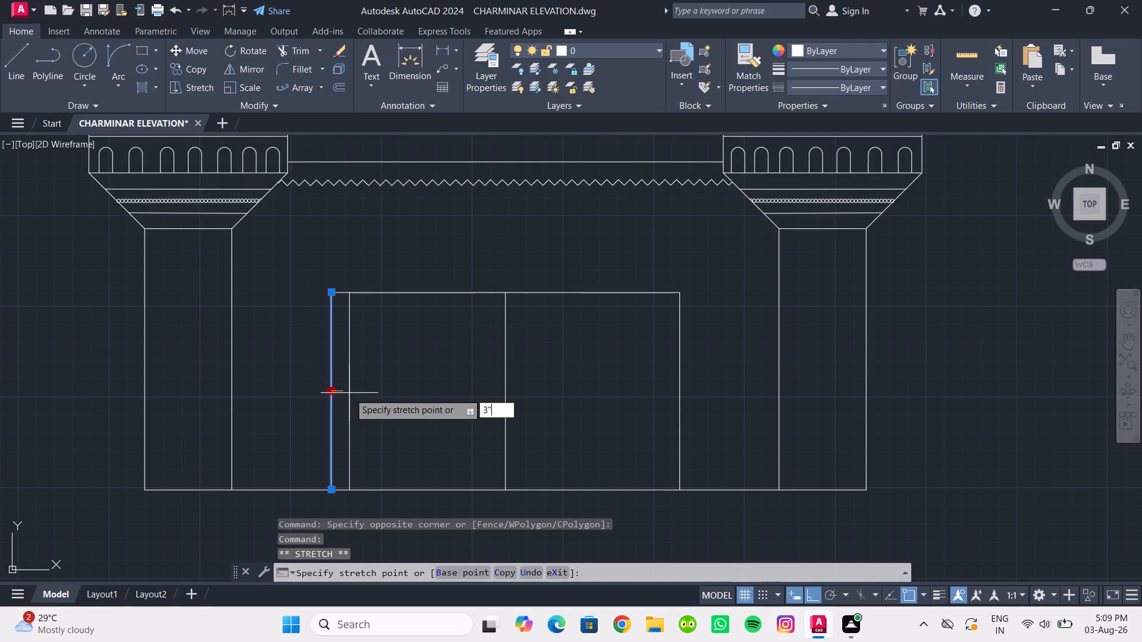
key("Return")
Shift the central opening's right vertical side 3" inward toward the centre line.
left_click_drag(700, 432, 688, 426)
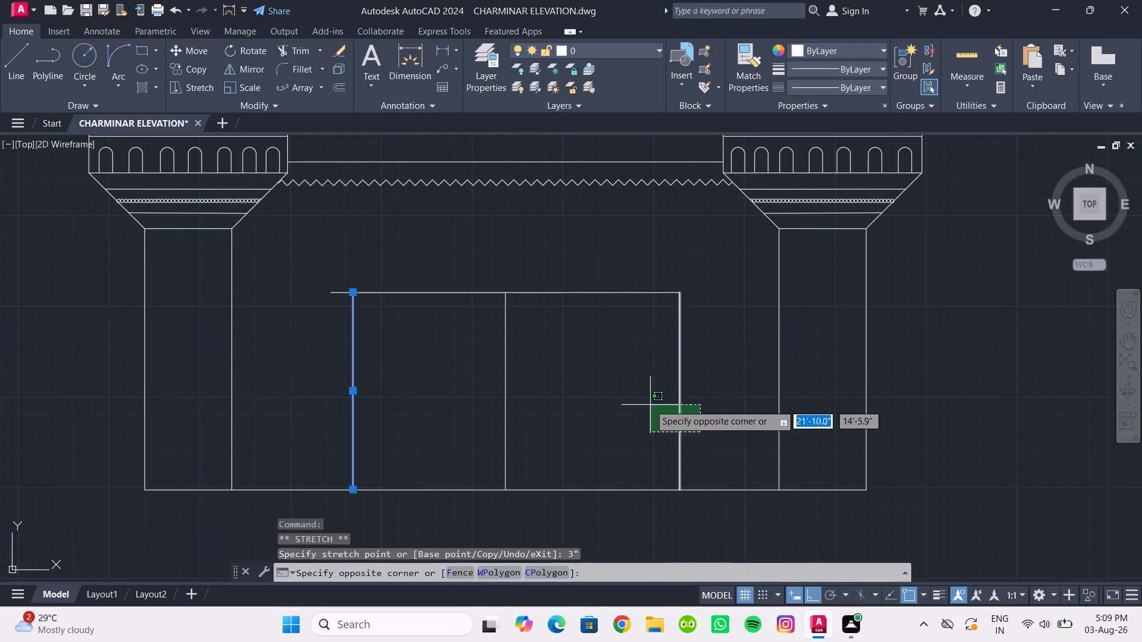
left_click(649, 404)
left_click(678, 392)
type("3\"")
key("Return")
key("Escape")
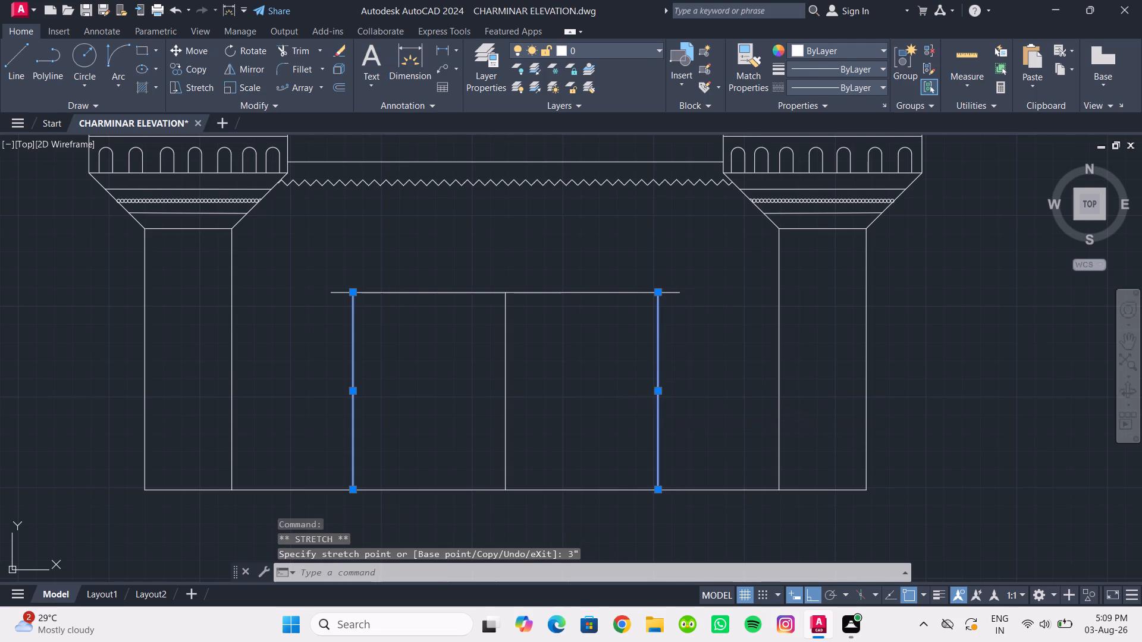
Trim the overhanging ends of the central opening's top line at both vertical sides.
type("TR")
key("Return")
left_click_drag(680, 319, 669, 296)
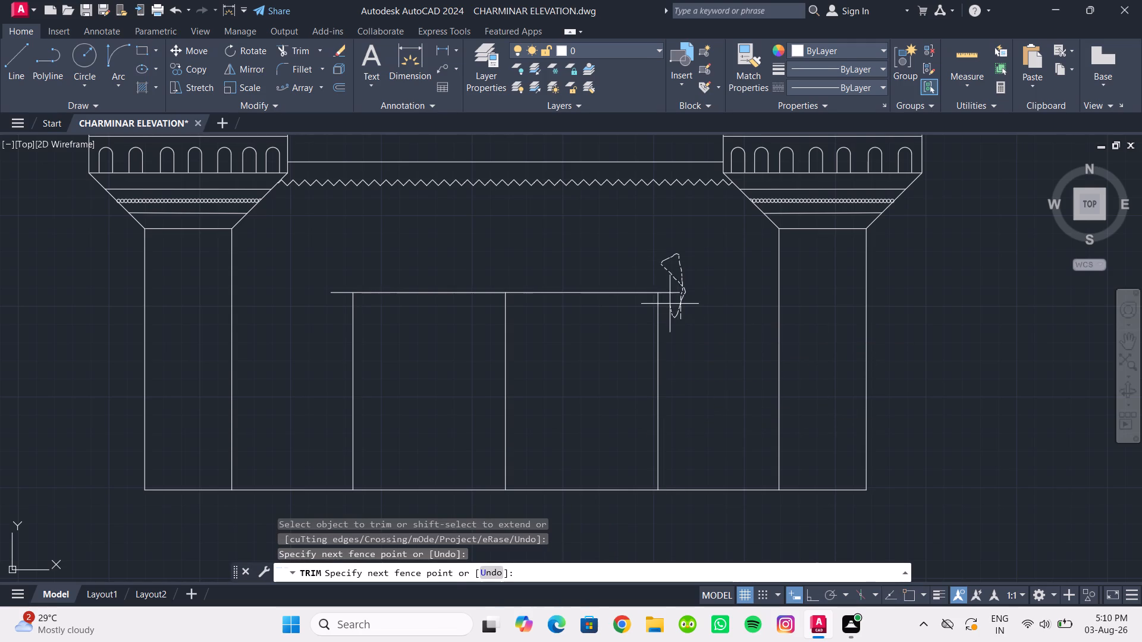
left_click_drag(669, 296, 669, 273)
left_click_drag(330, 314, 338, 275)
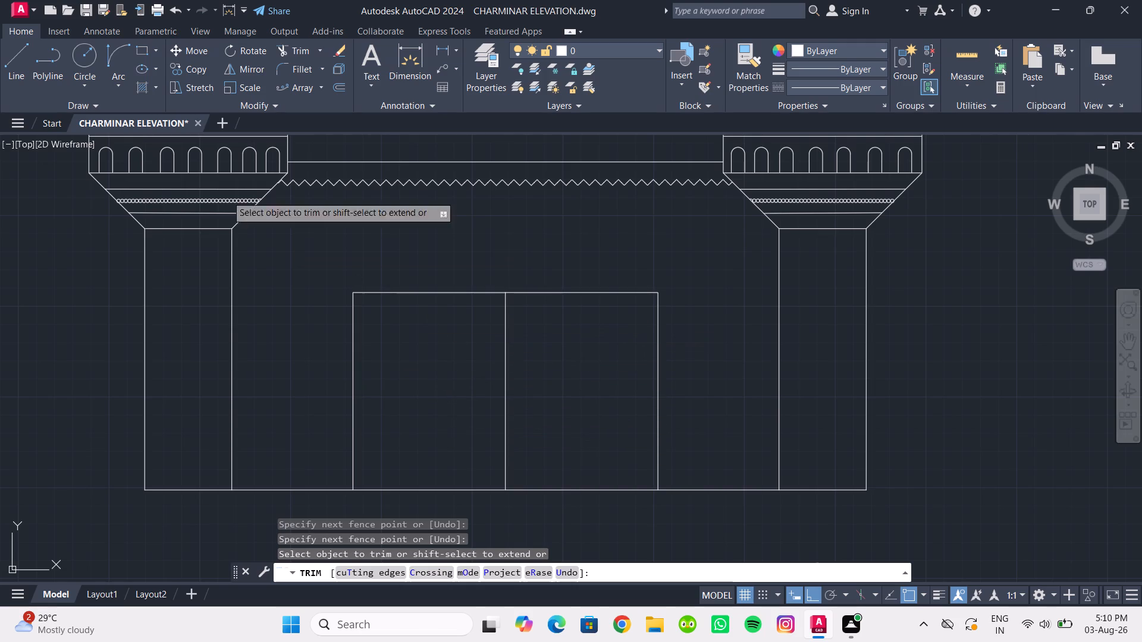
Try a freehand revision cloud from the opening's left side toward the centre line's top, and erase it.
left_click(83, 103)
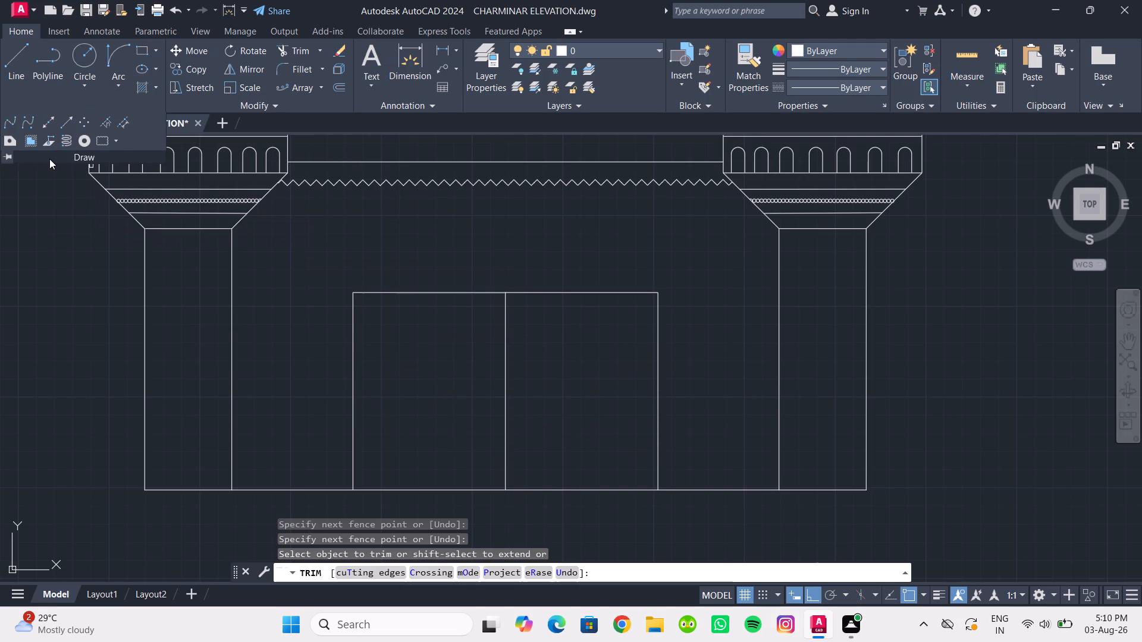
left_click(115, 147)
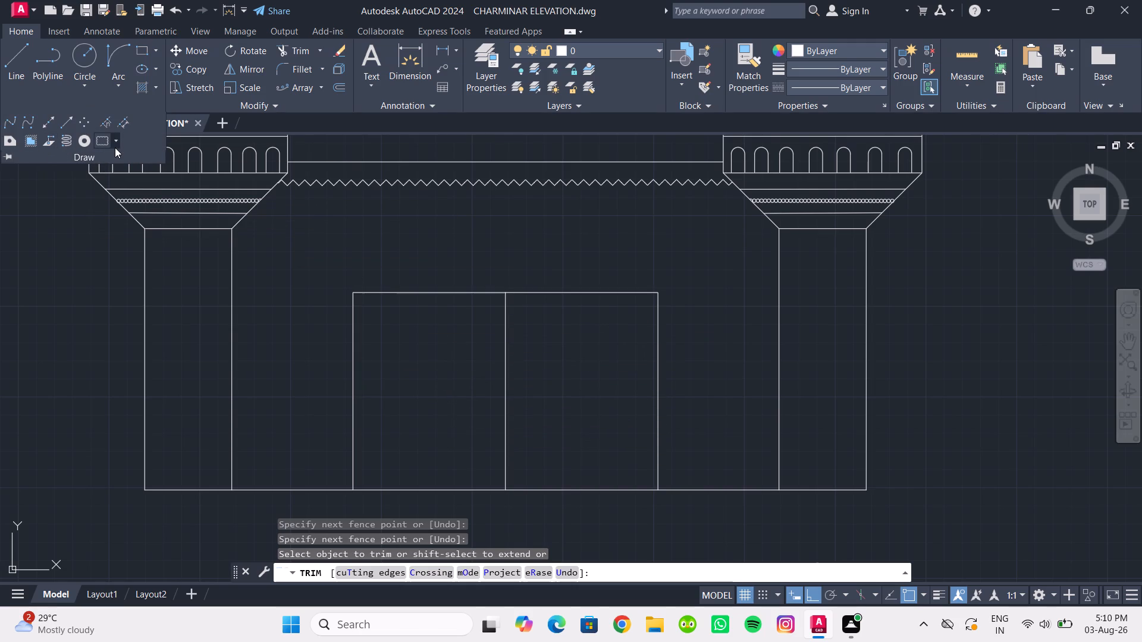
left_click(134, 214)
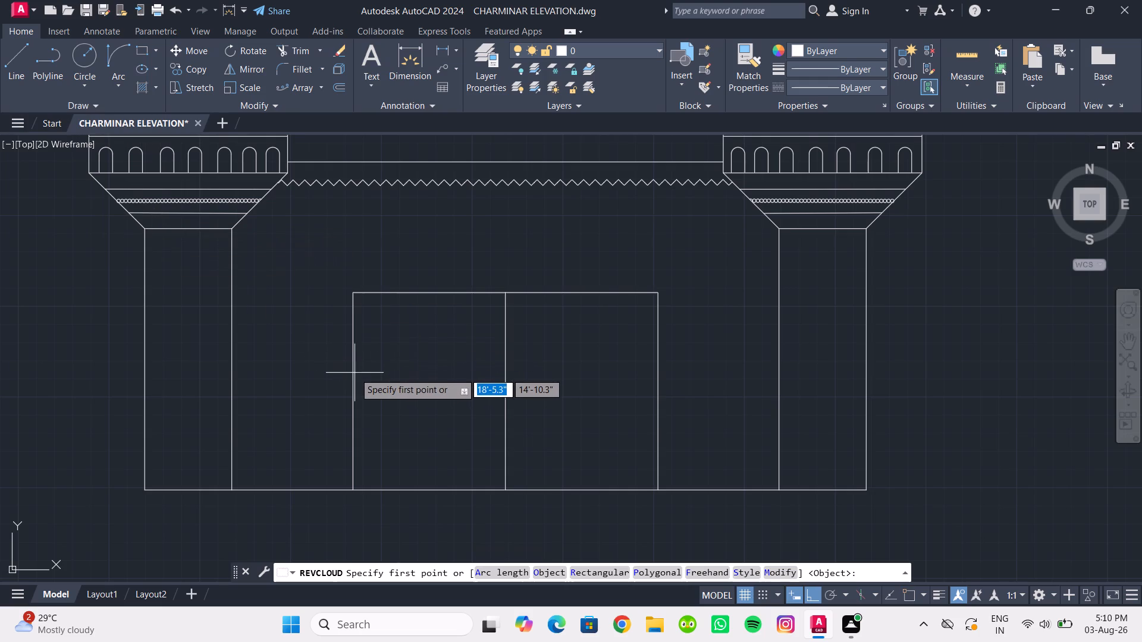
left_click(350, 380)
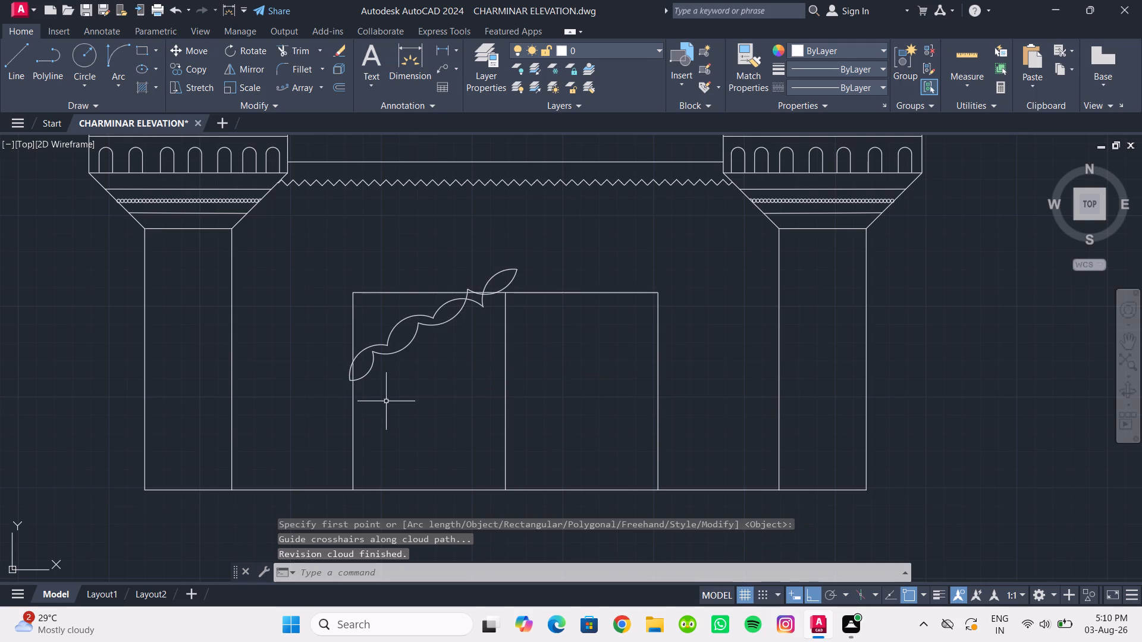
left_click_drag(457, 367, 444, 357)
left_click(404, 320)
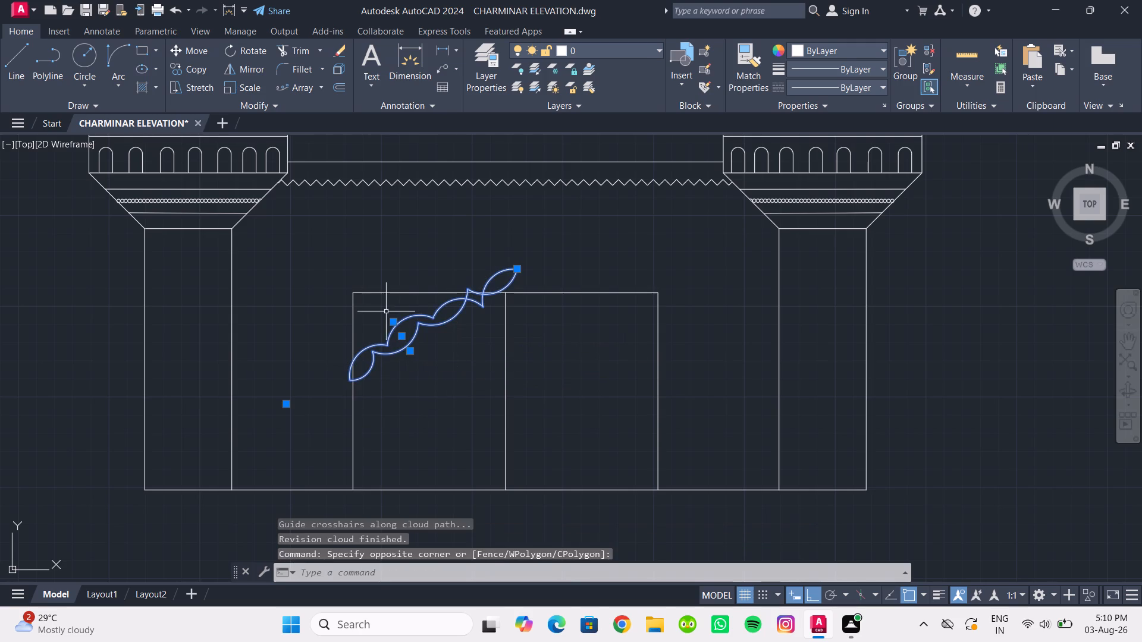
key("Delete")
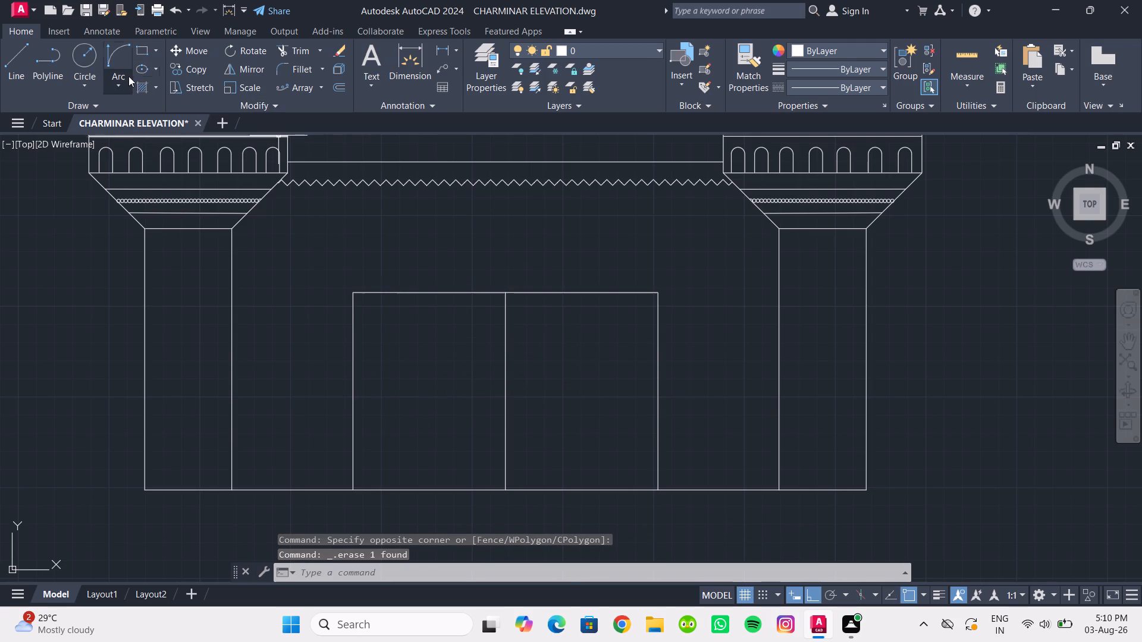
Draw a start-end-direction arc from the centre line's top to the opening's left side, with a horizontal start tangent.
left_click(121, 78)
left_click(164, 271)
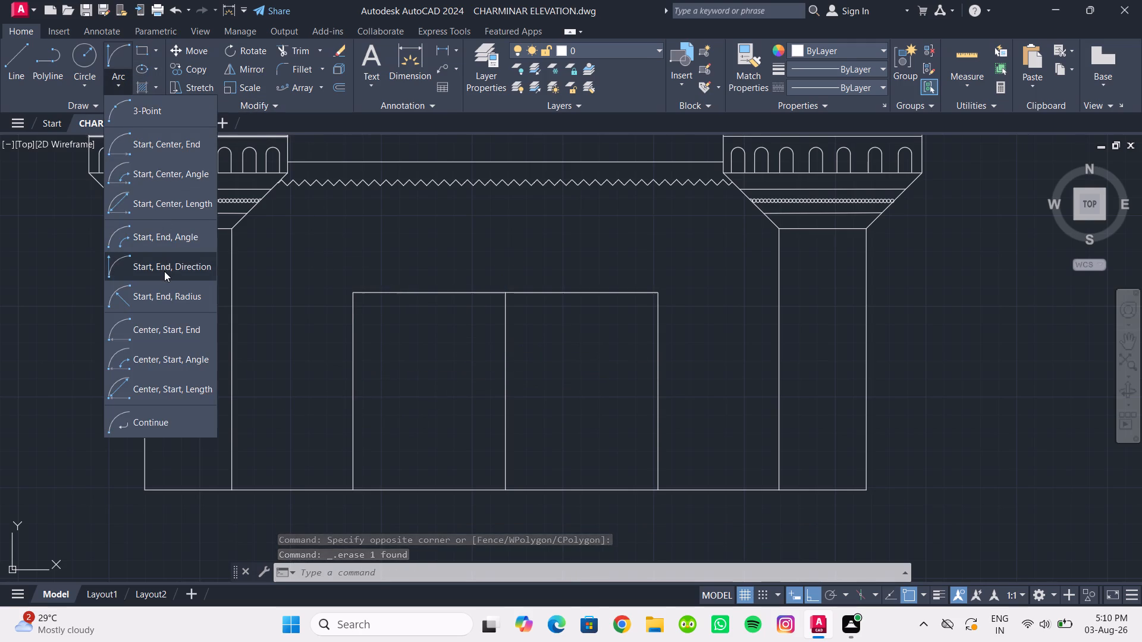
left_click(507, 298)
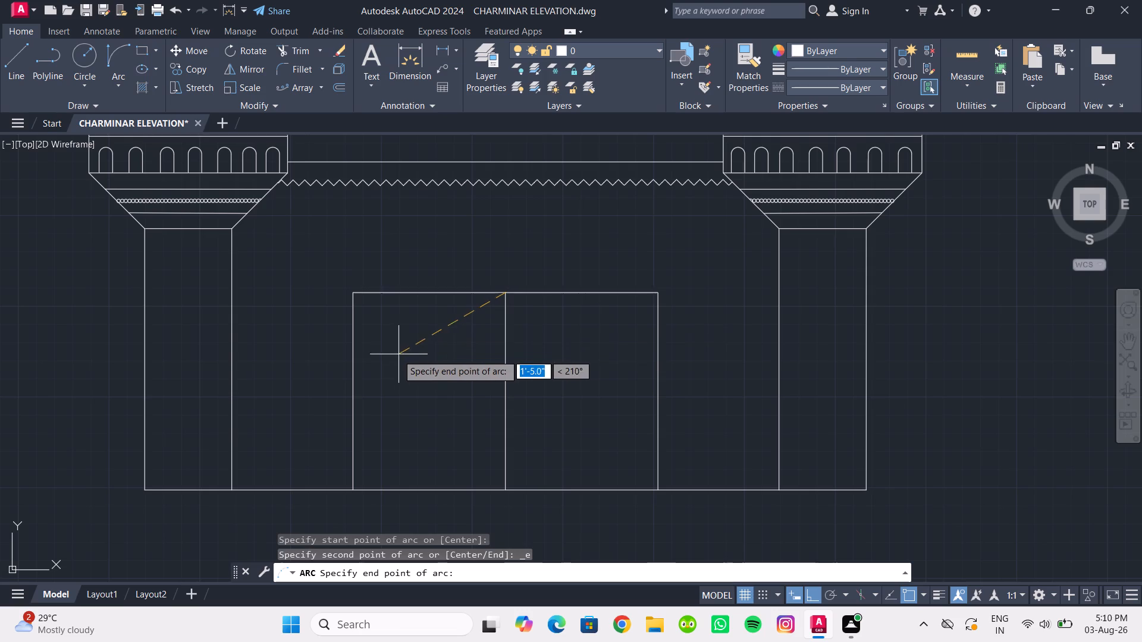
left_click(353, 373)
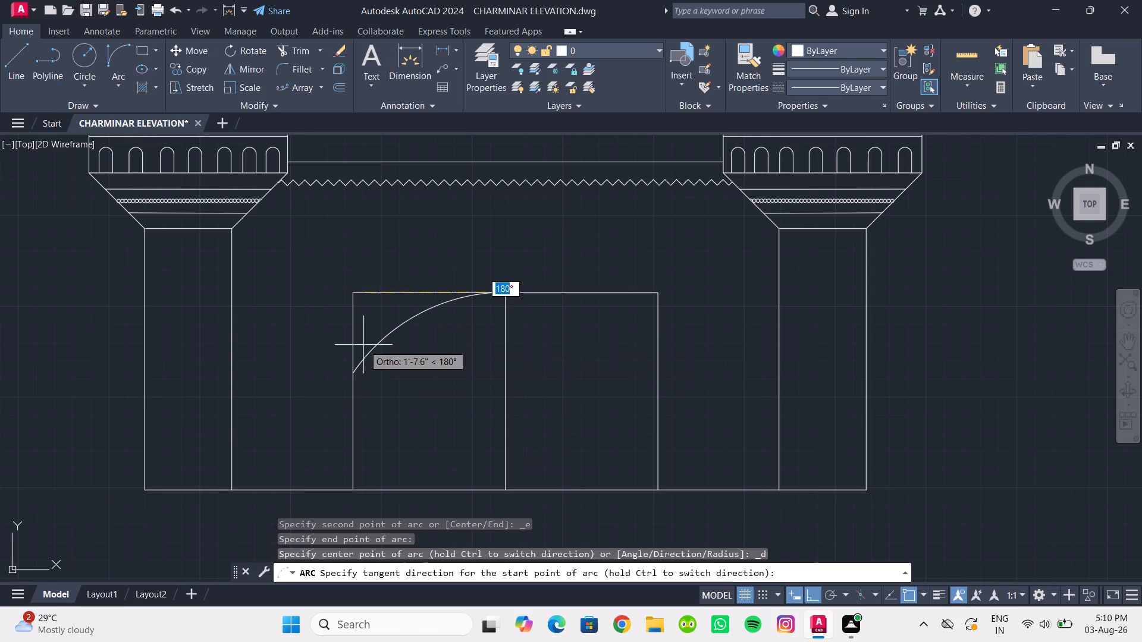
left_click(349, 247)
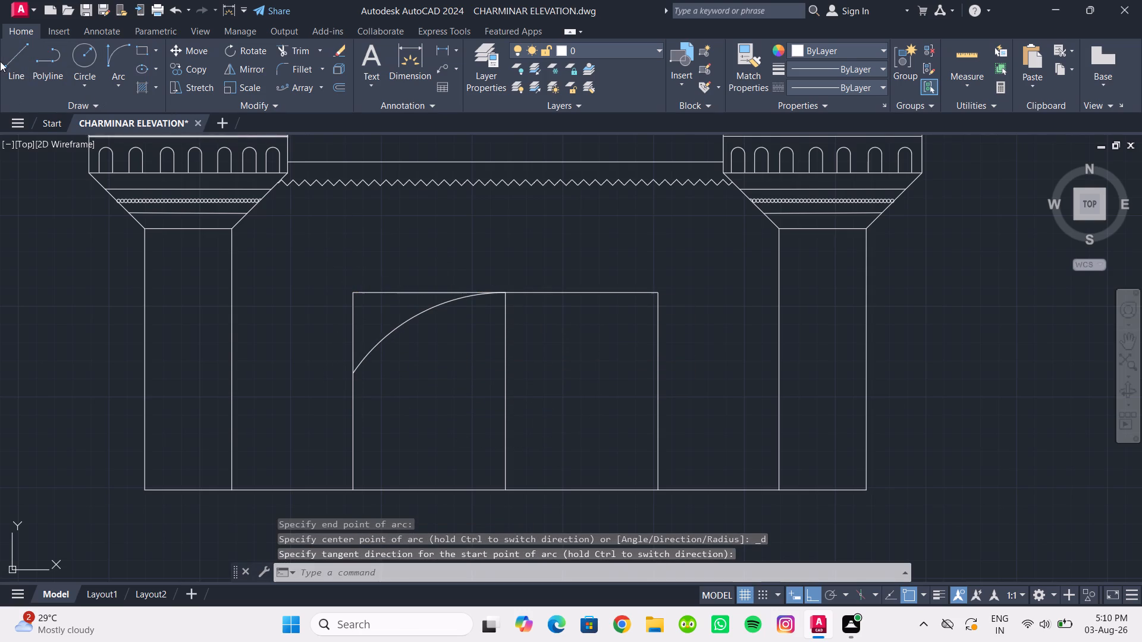
Draw a horizontal line from the arc's lower end across to the opening's right vertical side.
left_click(17, 60)
left_click(354, 377)
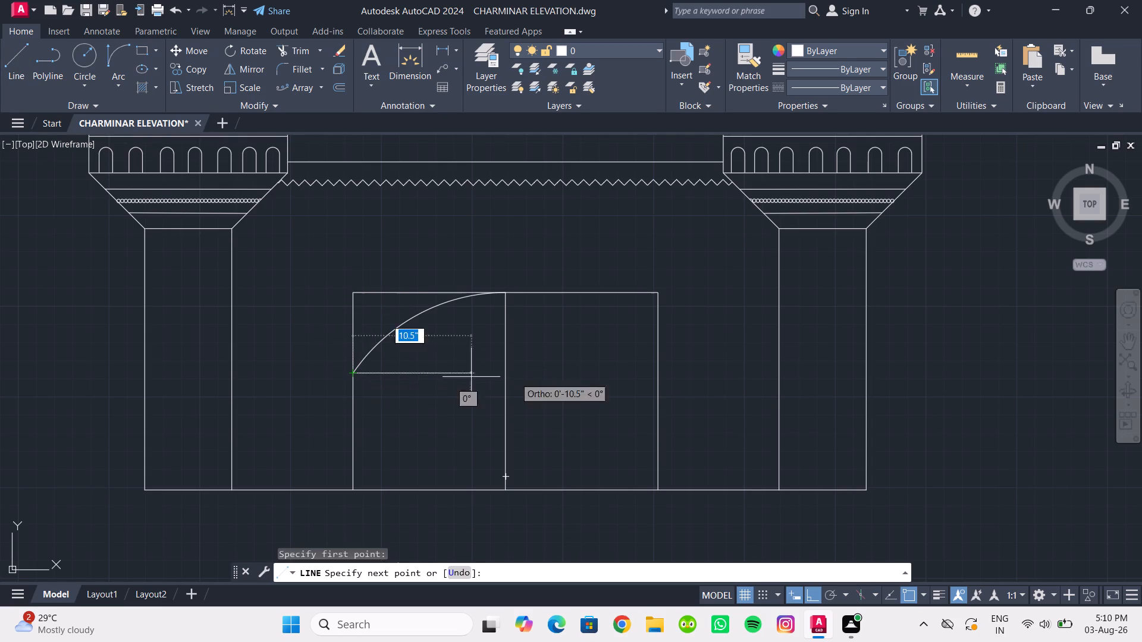
left_click(661, 373)
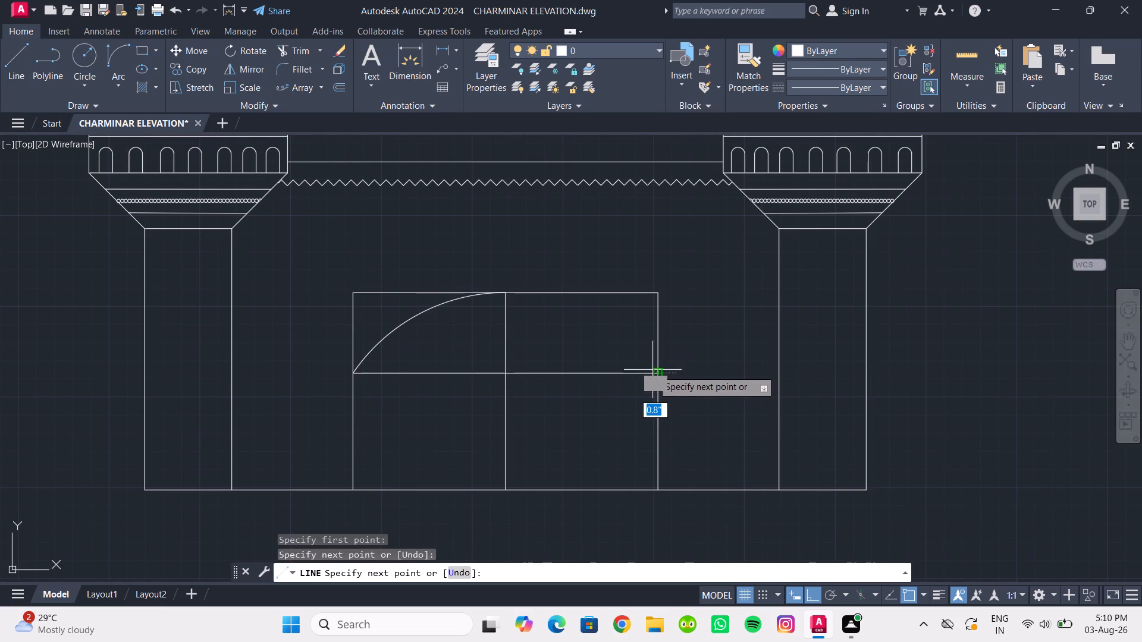
key("Escape")
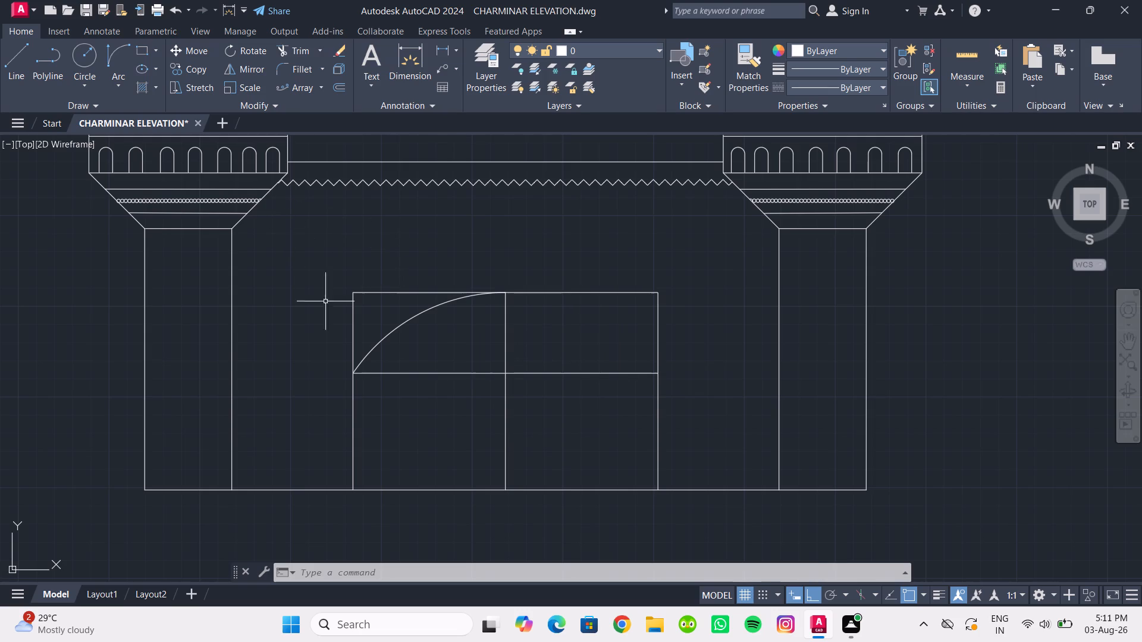
key("Escape")
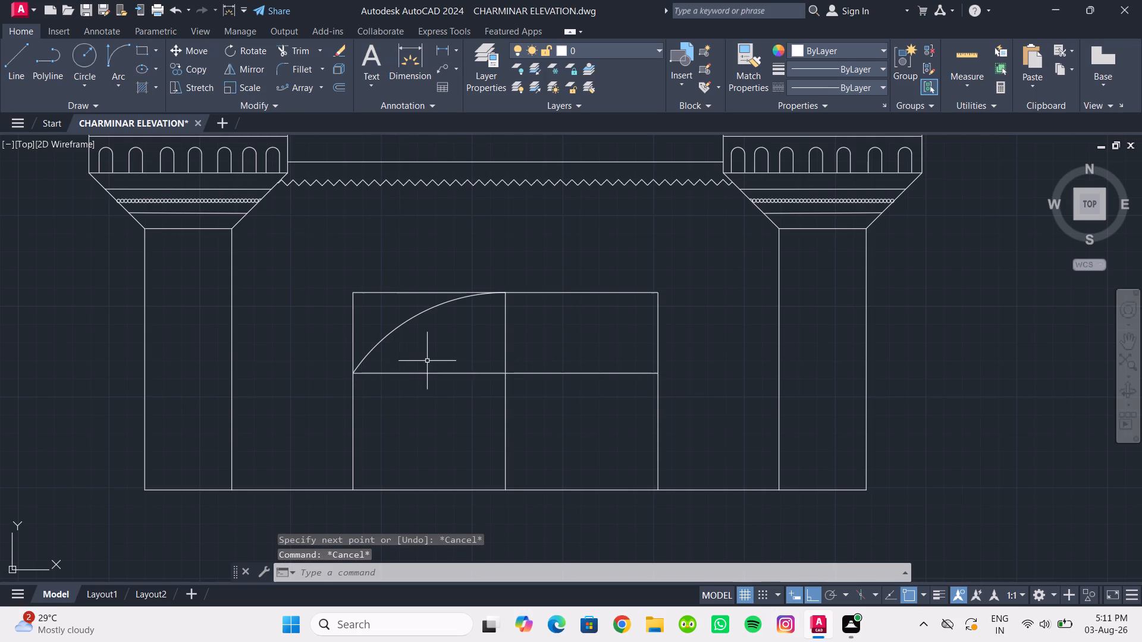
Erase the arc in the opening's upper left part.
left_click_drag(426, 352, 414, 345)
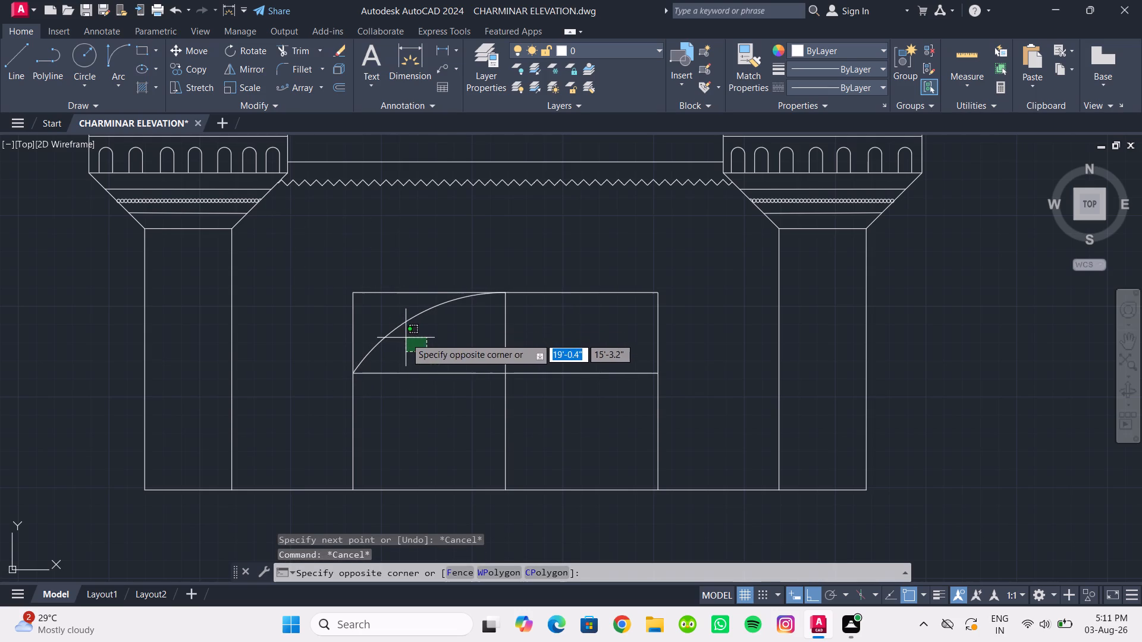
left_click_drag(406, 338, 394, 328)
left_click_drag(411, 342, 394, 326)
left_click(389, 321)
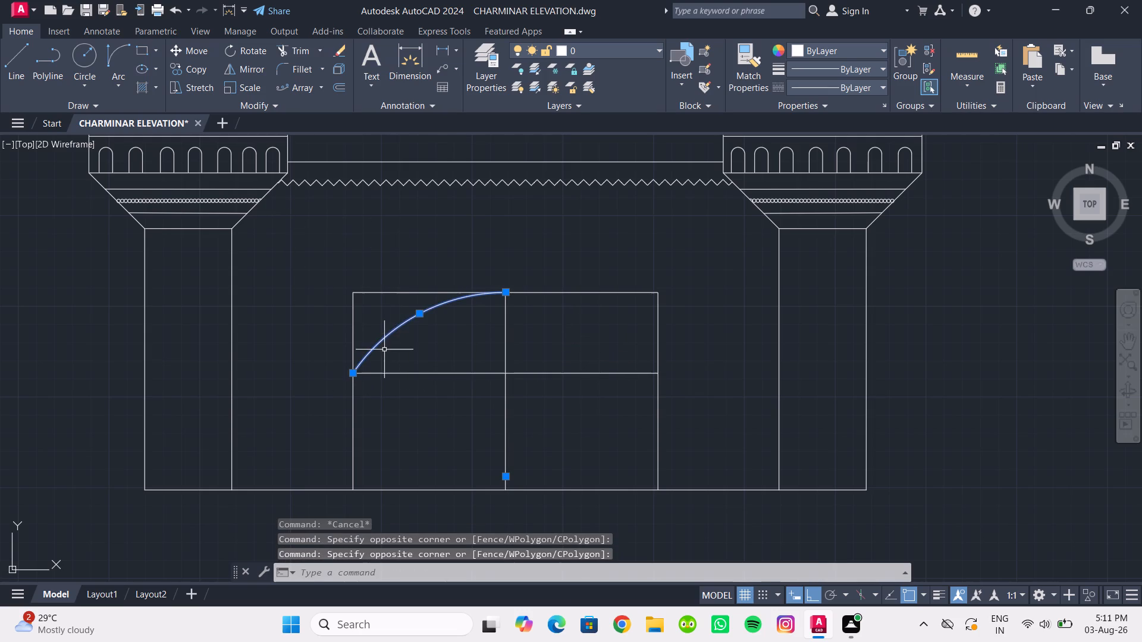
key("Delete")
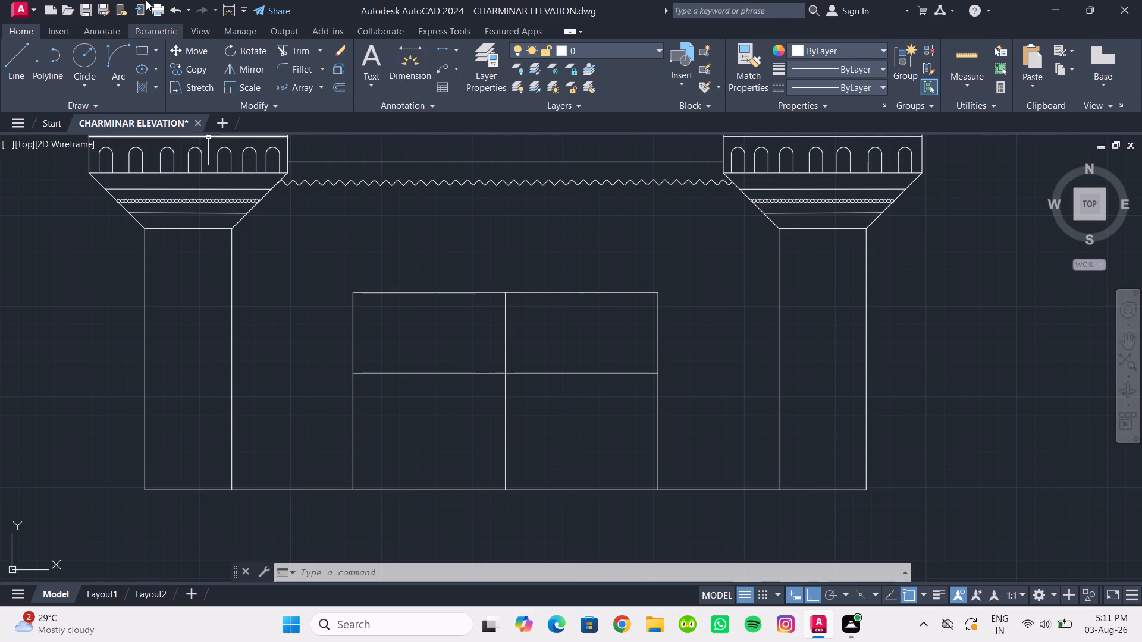
Draw two sloping lines from the horizontal line's left end up to the centre line's top and down to its right end.
left_click(15, 48)
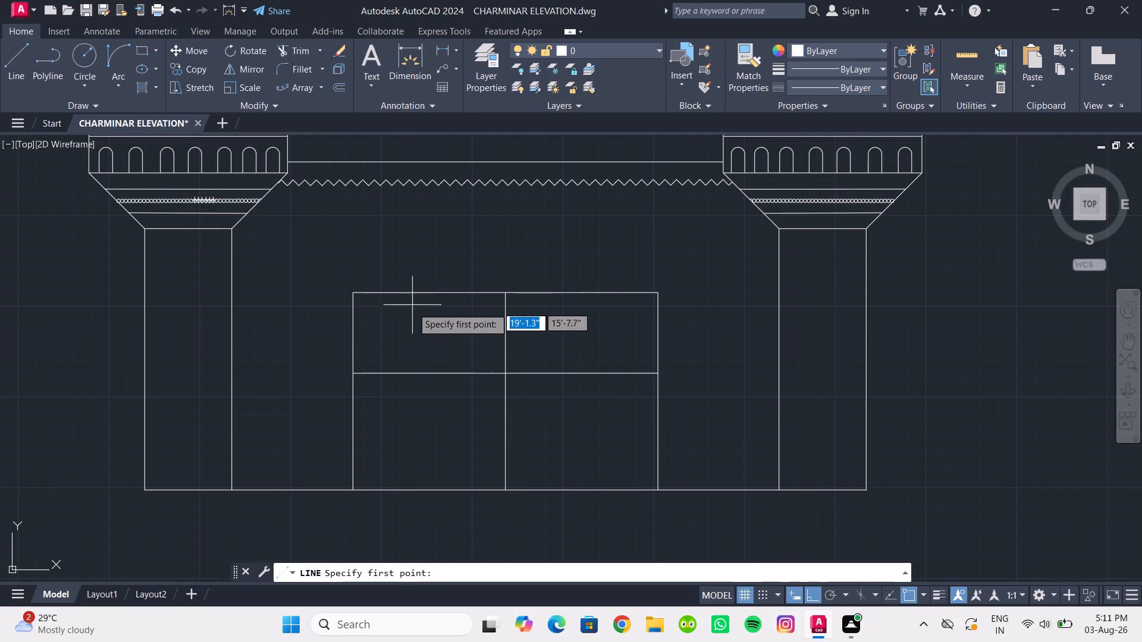
scroll(425, 335, "up", 2)
left_click_drag(238, 435, 264, 430)
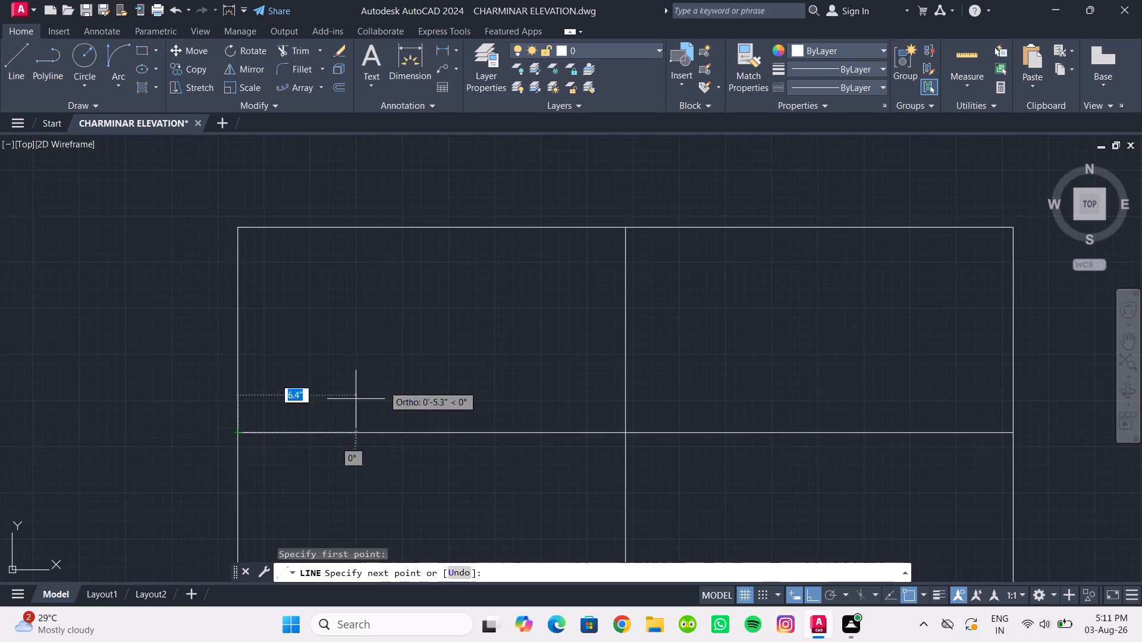
left_click(621, 231)
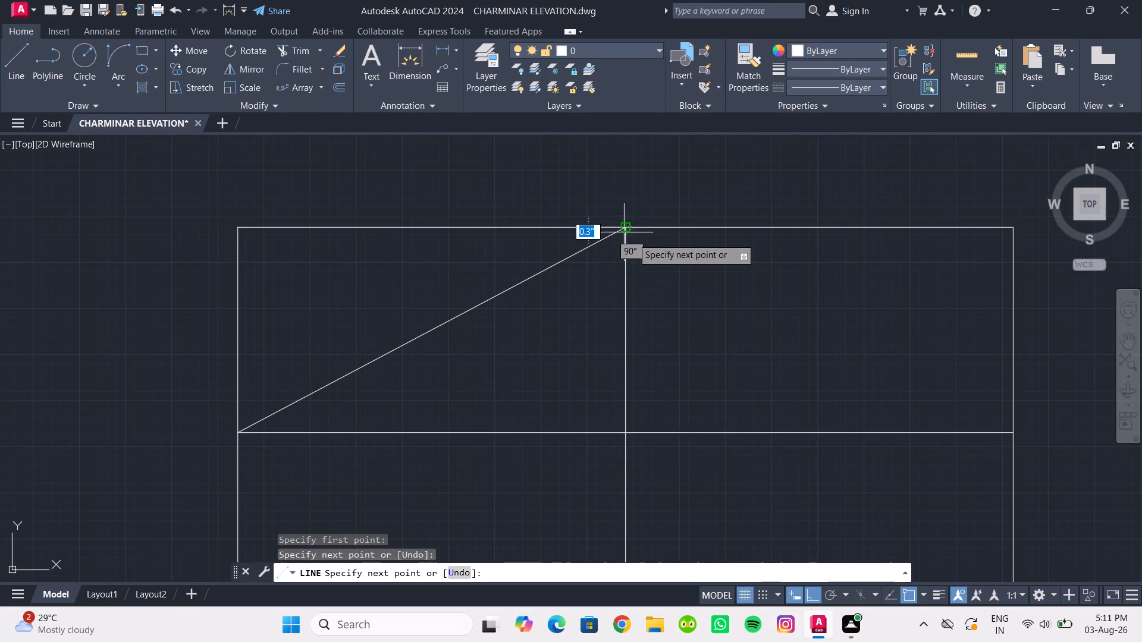
left_click(1015, 433)
key("Escape")
key("Escape")
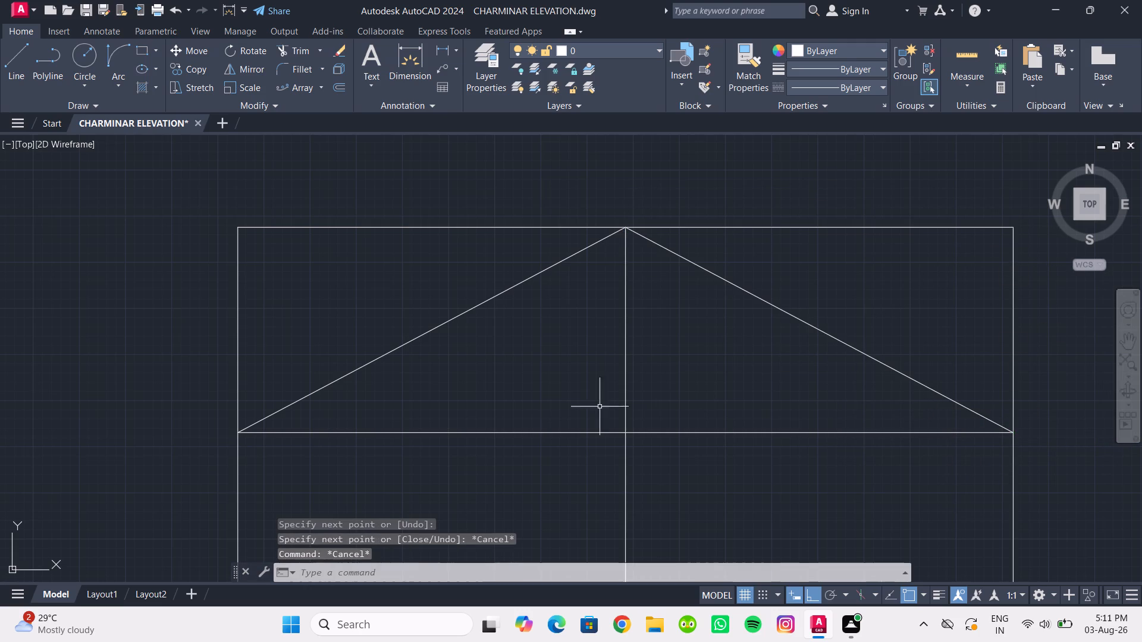
Erase the horizontal line joining the lower ends of the two sloping lines.
middle_click_drag(341, 383, 353, 317)
left_click_drag(349, 386, 345, 372)
left_click(343, 365)
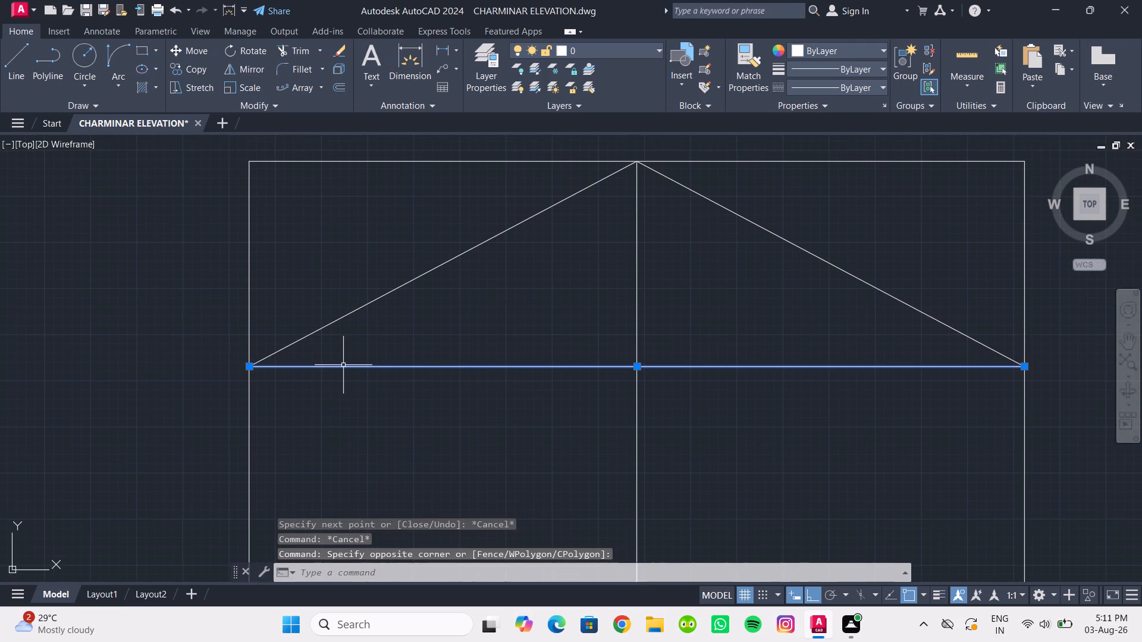
key("Delete")
Trim away the opening's top line and the vertical side portions that lie outside the two sloping lines.
key("t")
key("r")
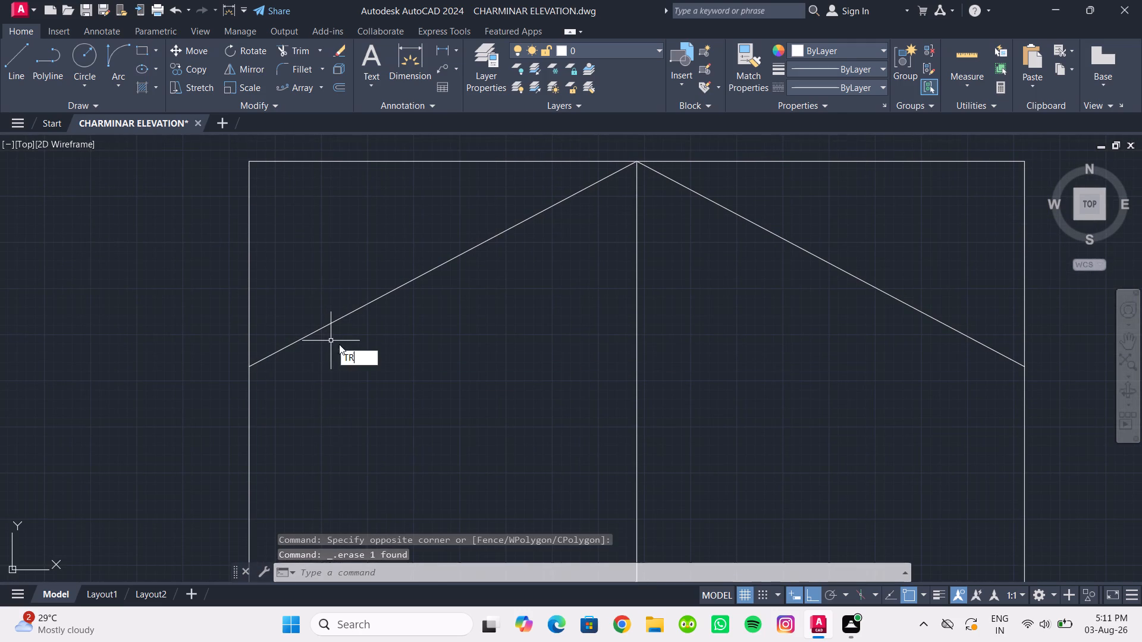
key("Return")
left_click_drag(296, 309, 189, 285)
left_click_drag(285, 250, 306, 172)
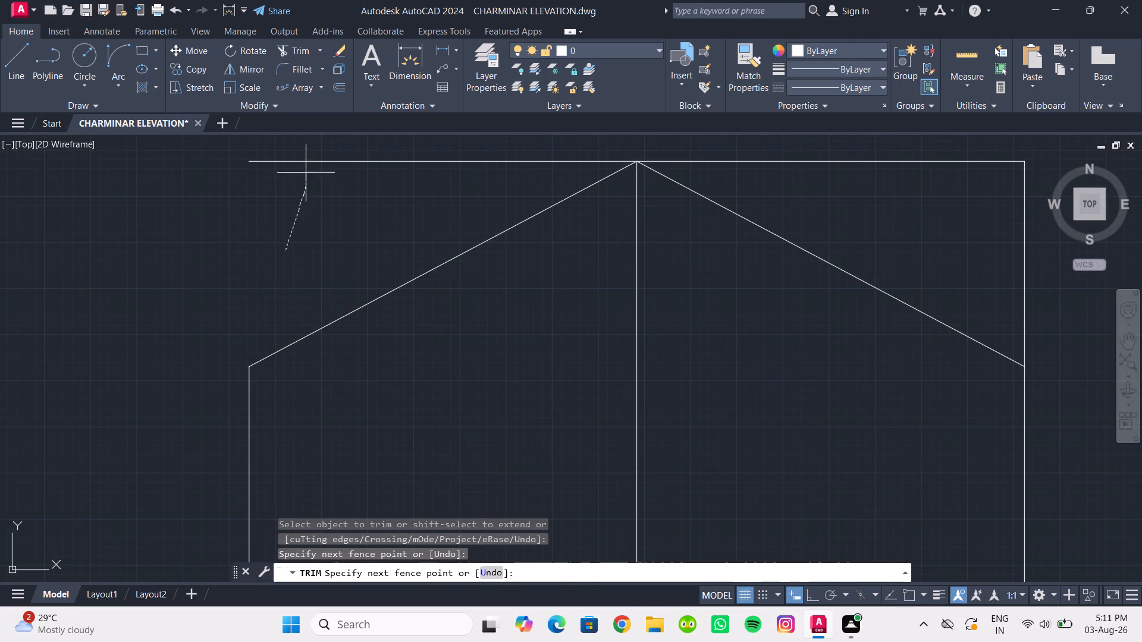
left_click_drag(306, 172, 305, 147)
left_click_drag(763, 147, 793, 187)
left_click_drag(989, 218, 1036, 262)
left_click_drag(309, 207, 292, 173)
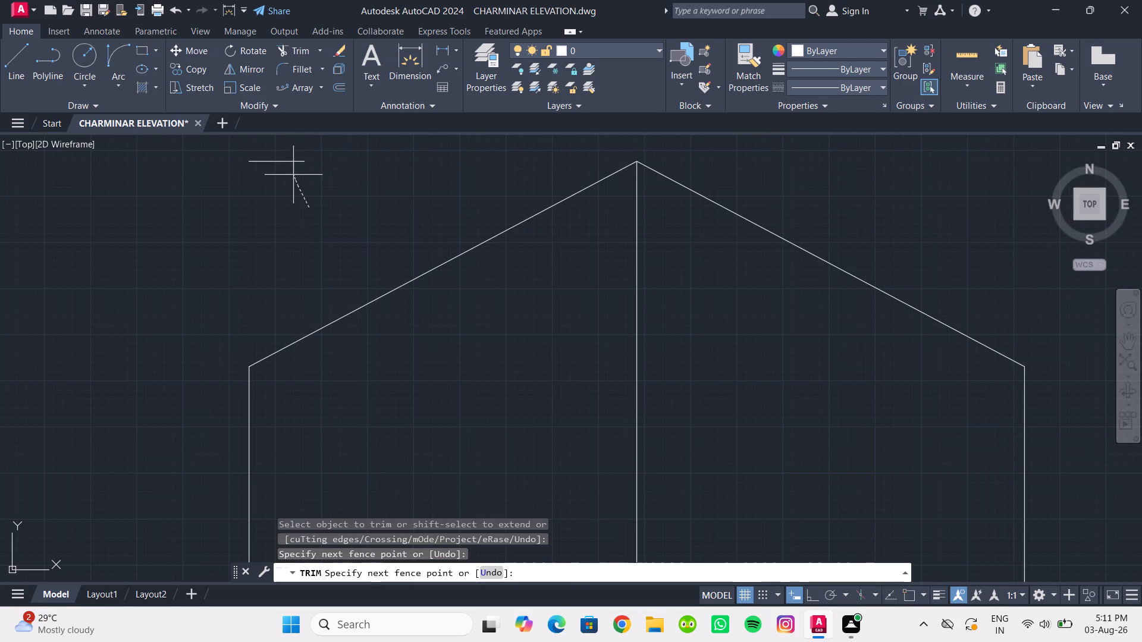
left_click_drag(292, 173, 281, 151)
scroll(301, 183, "down", 1)
middle_click_drag(301, 183, 206, 210)
key("Escape")
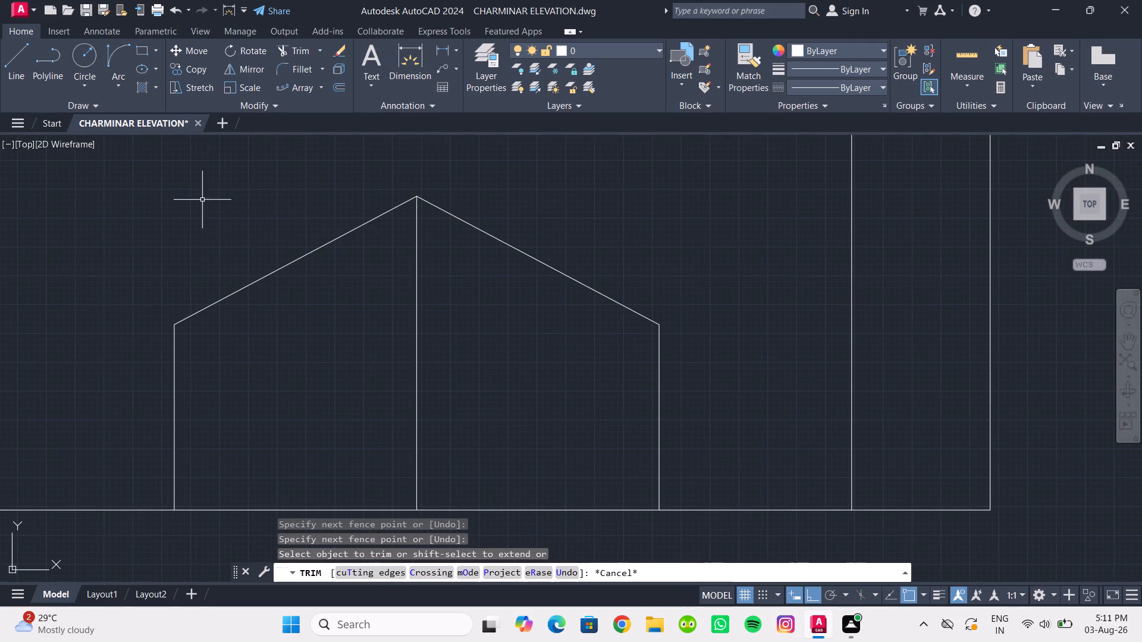
Erase the vertical centre line inside the pointed opening.
scroll(250, 218, "up", 1)
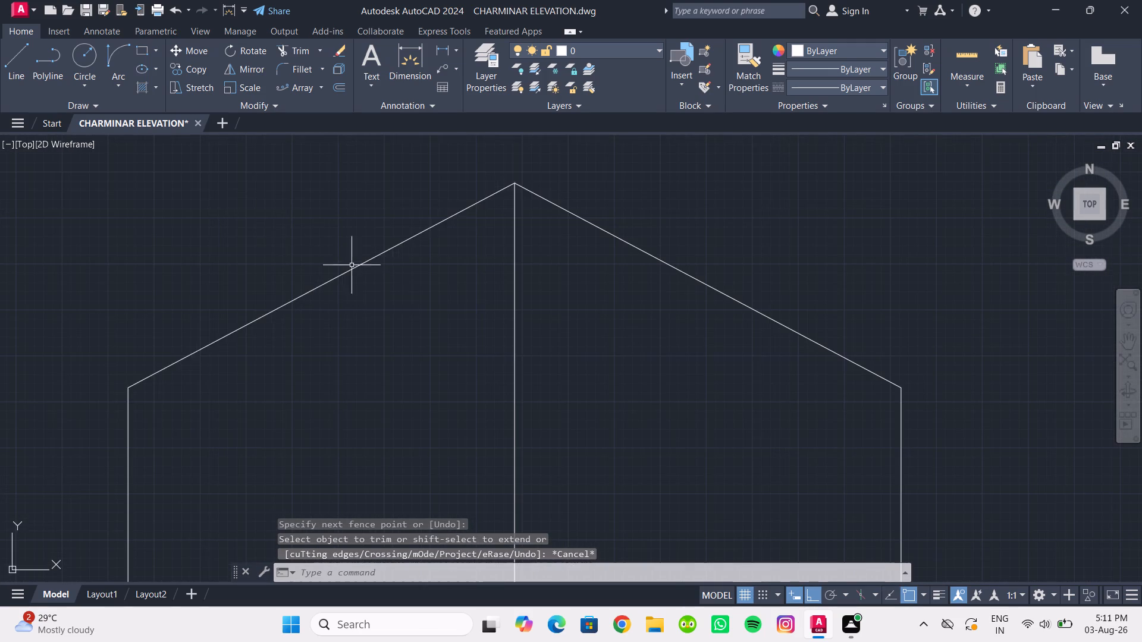
left_click_drag(542, 398, 508, 376)
left_click(507, 376)
key("Delete")
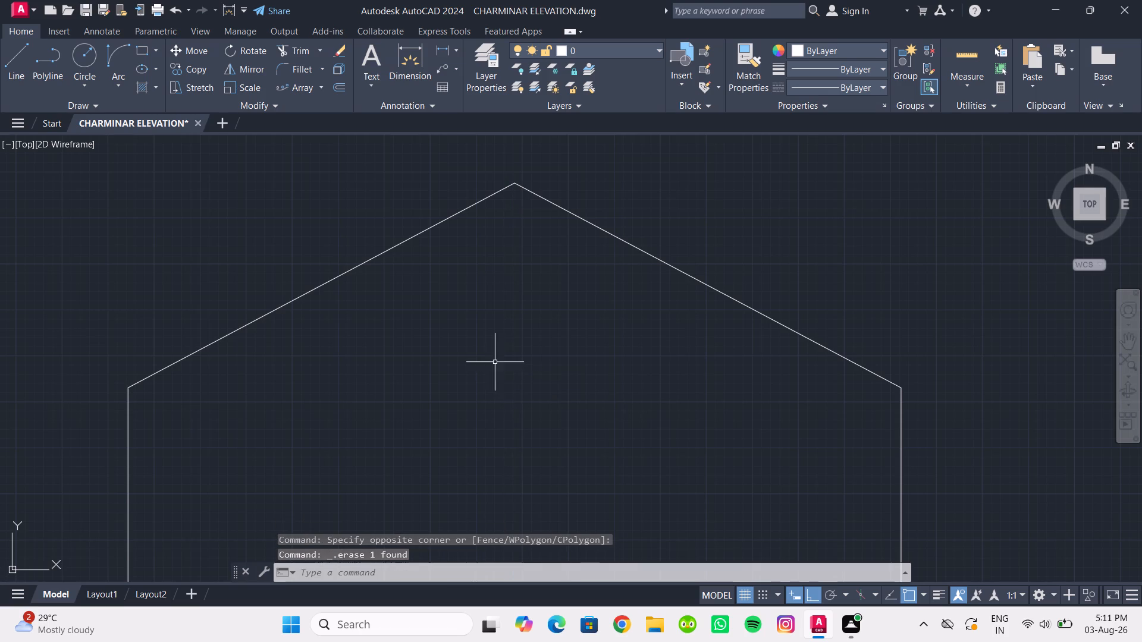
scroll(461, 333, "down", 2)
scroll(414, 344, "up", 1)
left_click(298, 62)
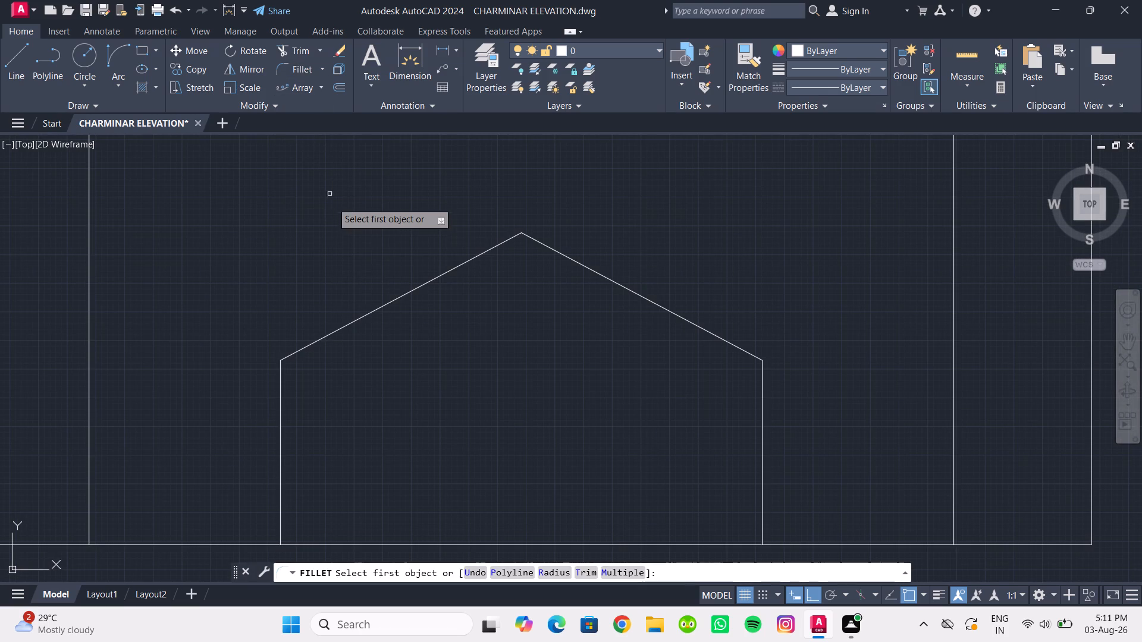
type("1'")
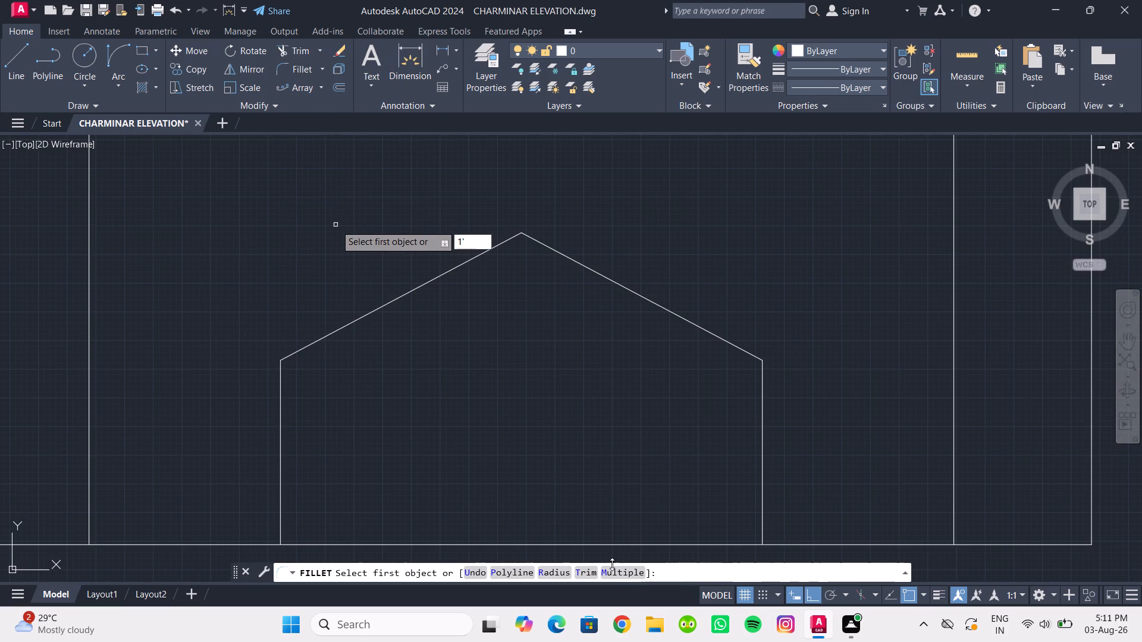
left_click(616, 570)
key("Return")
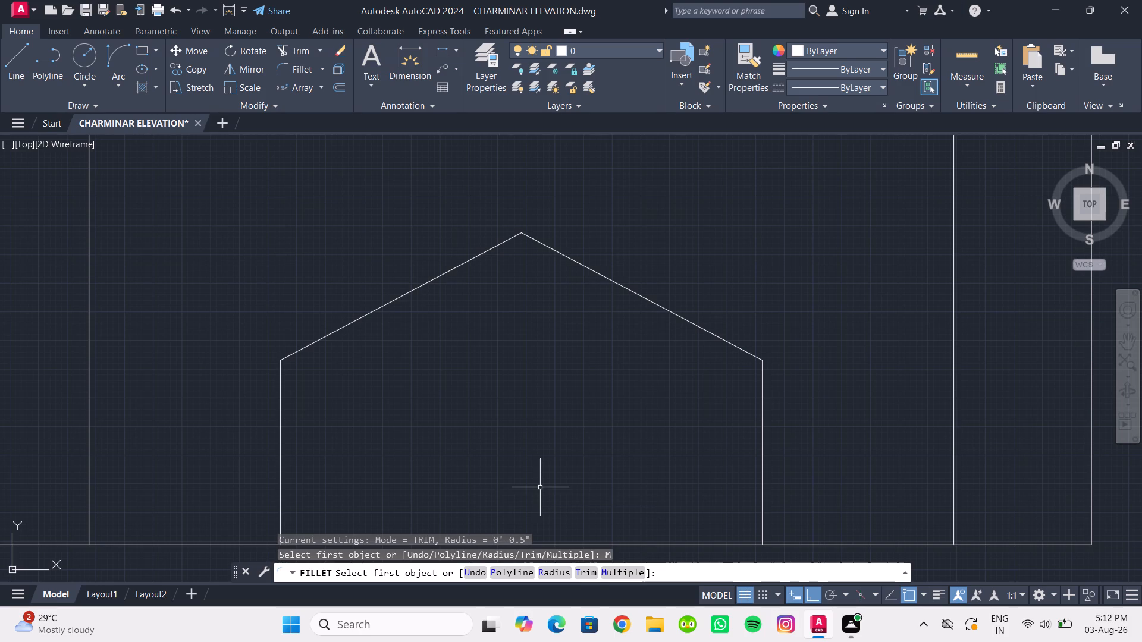
Fillet both corners where the arch's sloping lines meet its vertical sides, using a 1' radius.
left_click(297, 72)
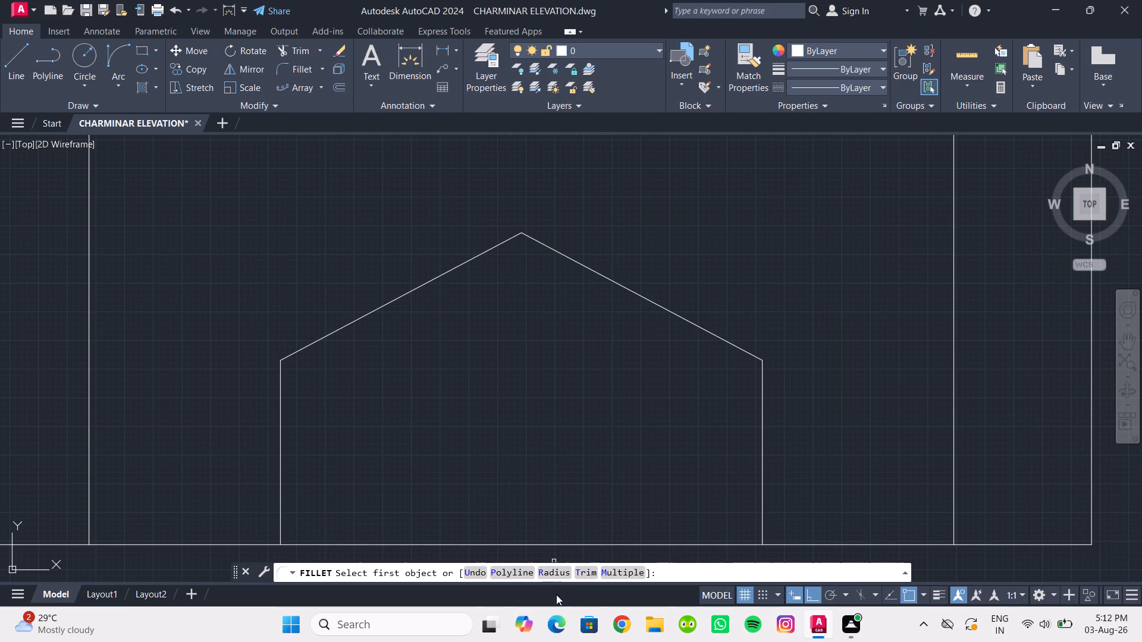
left_click(550, 572)
key("1")
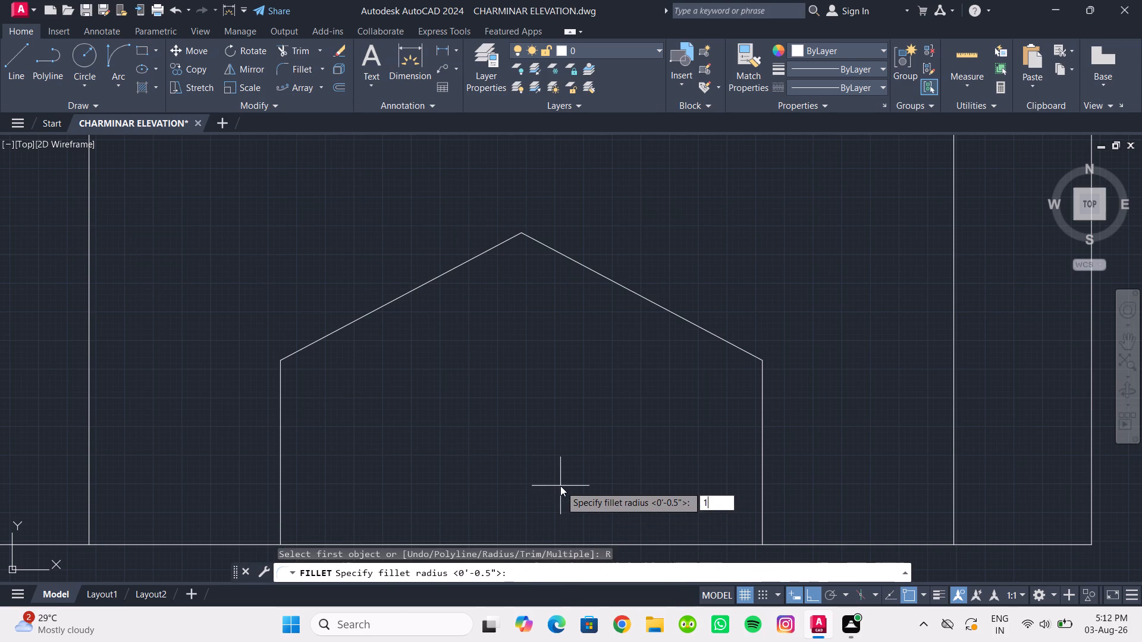
key("BackSpace")
key("6")
key("shift+quotedbl")
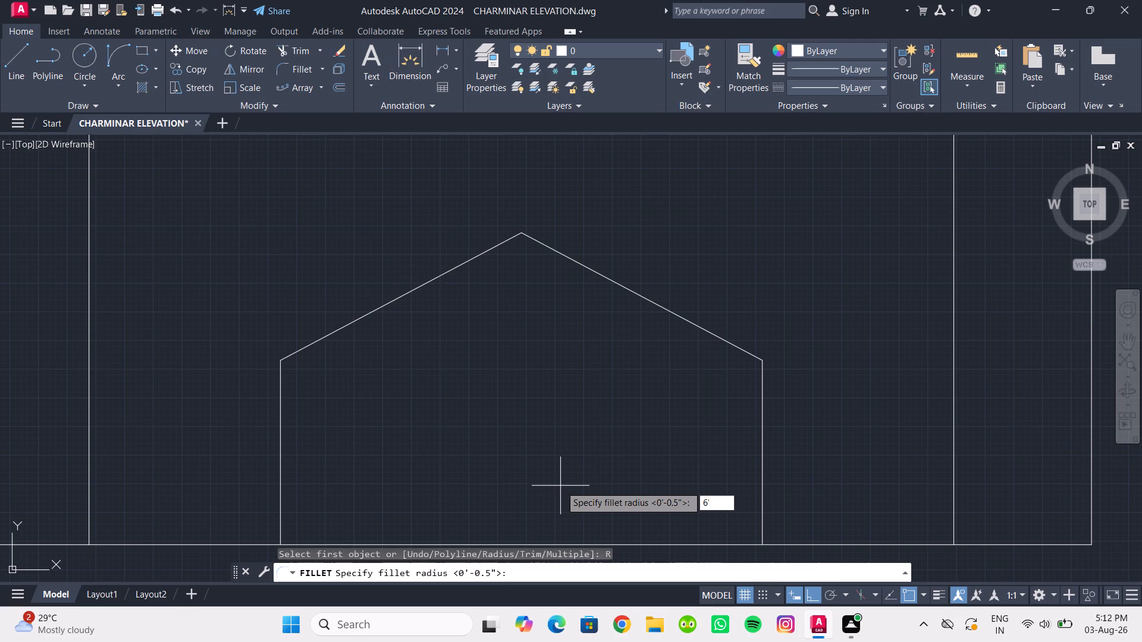
key("BackSpace")
key("BackSpace")
type("1'")
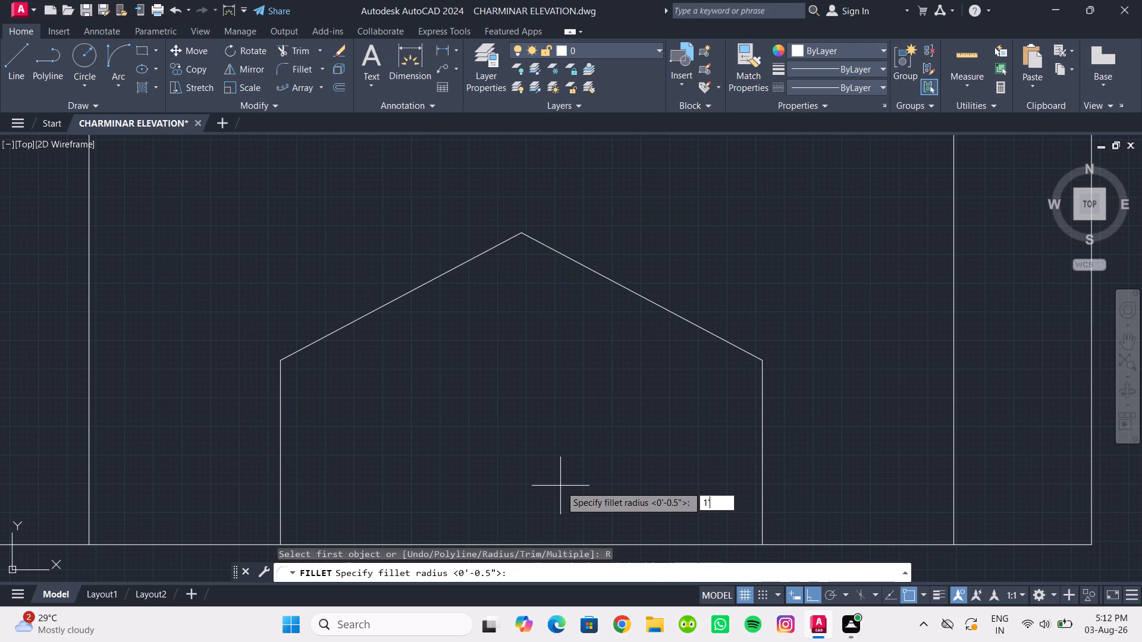
key("Return")
left_click(616, 576)
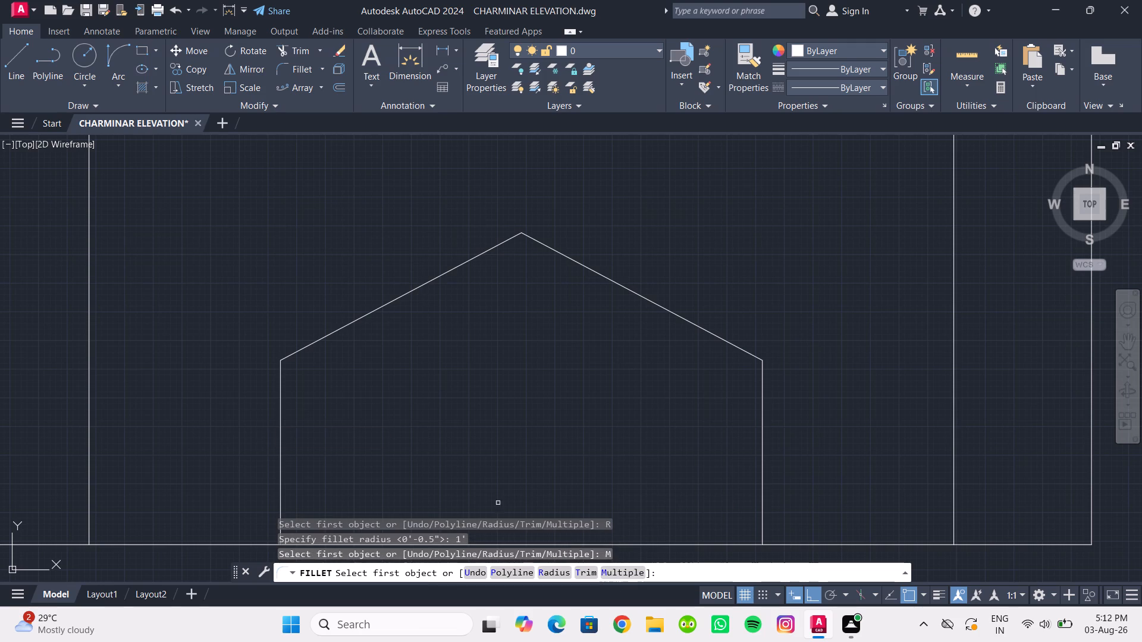
left_click(622, 573)
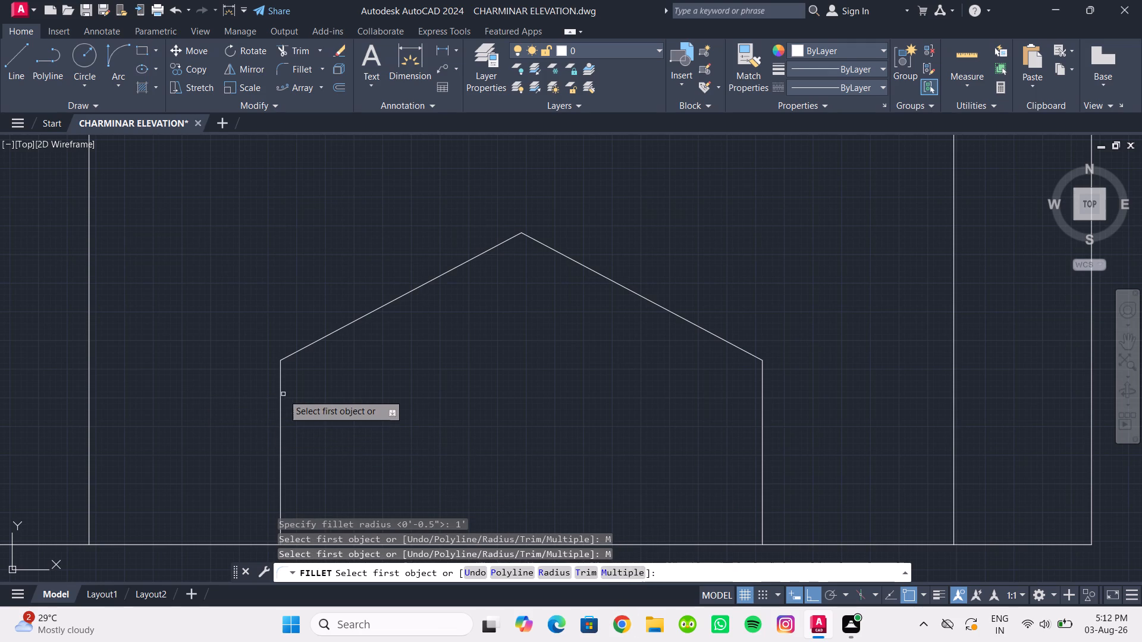
left_click(282, 392)
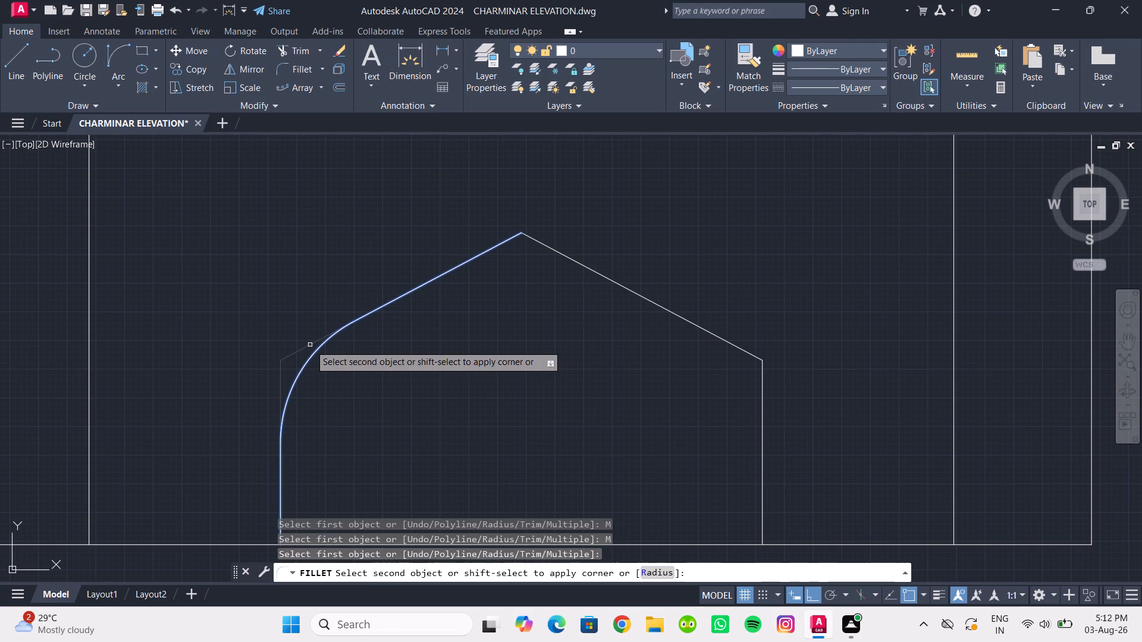
left_click(310, 345)
left_click(729, 342)
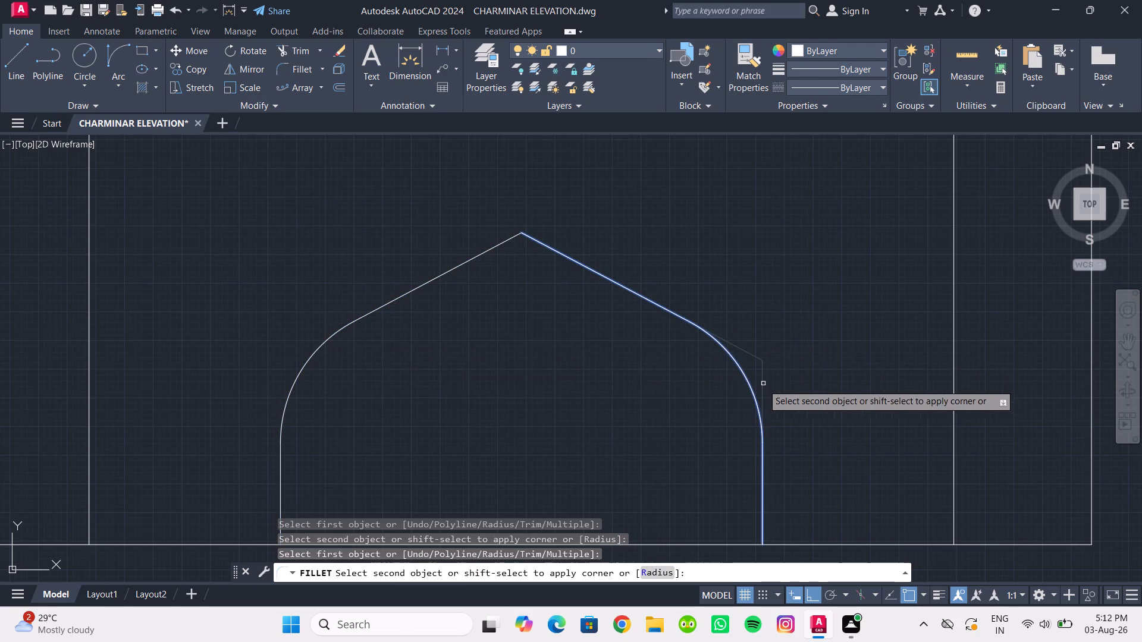
left_click(761, 388)
Fillet the arch's peak between the two sloping lines with a 3" radius.
scroll(487, 316, "up", 1)
scroll(487, 316, "down", 4)
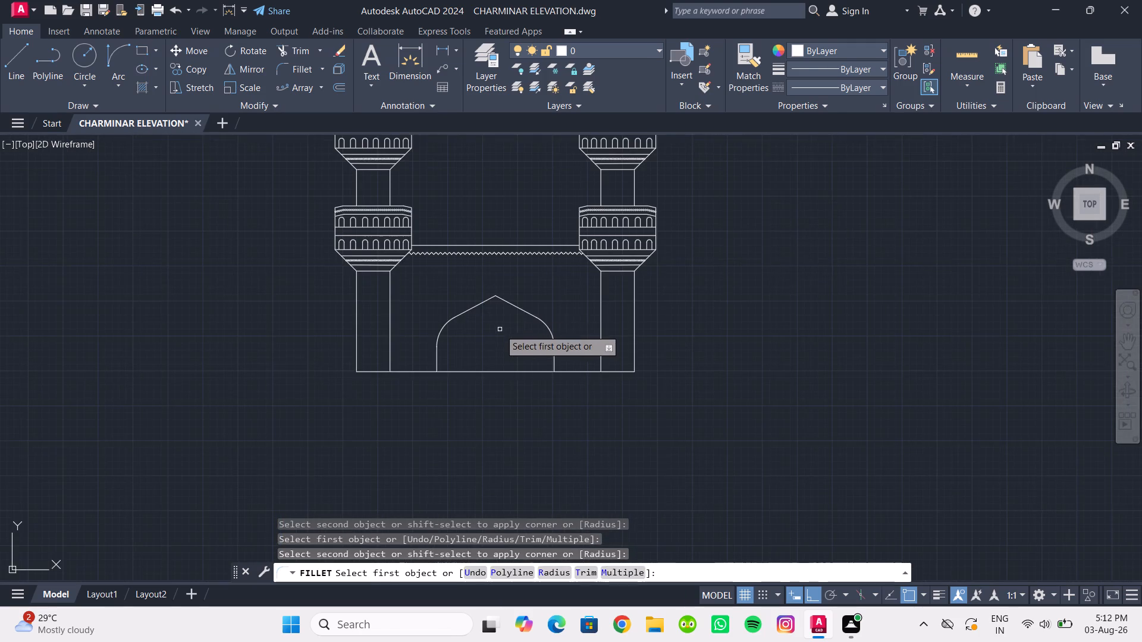
middle_click_drag(500, 330, 455, 350)
scroll(456, 344, "up", 1)
middle_click_drag(449, 353, 447, 370)
scroll(447, 348, "up", 2)
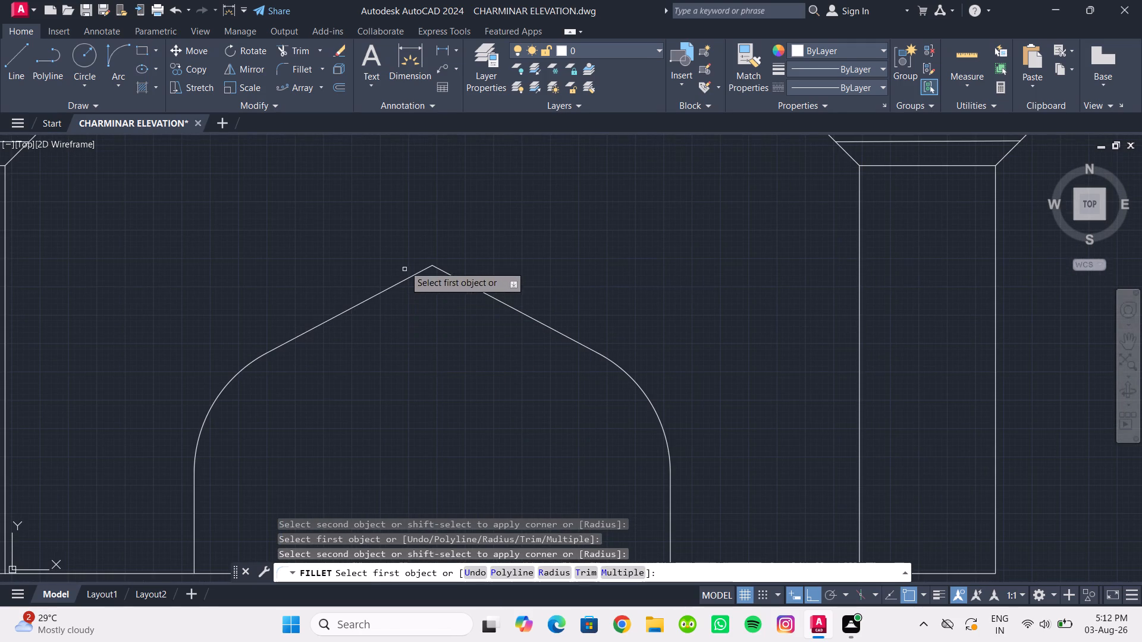
left_click(287, 73)
left_click(551, 564)
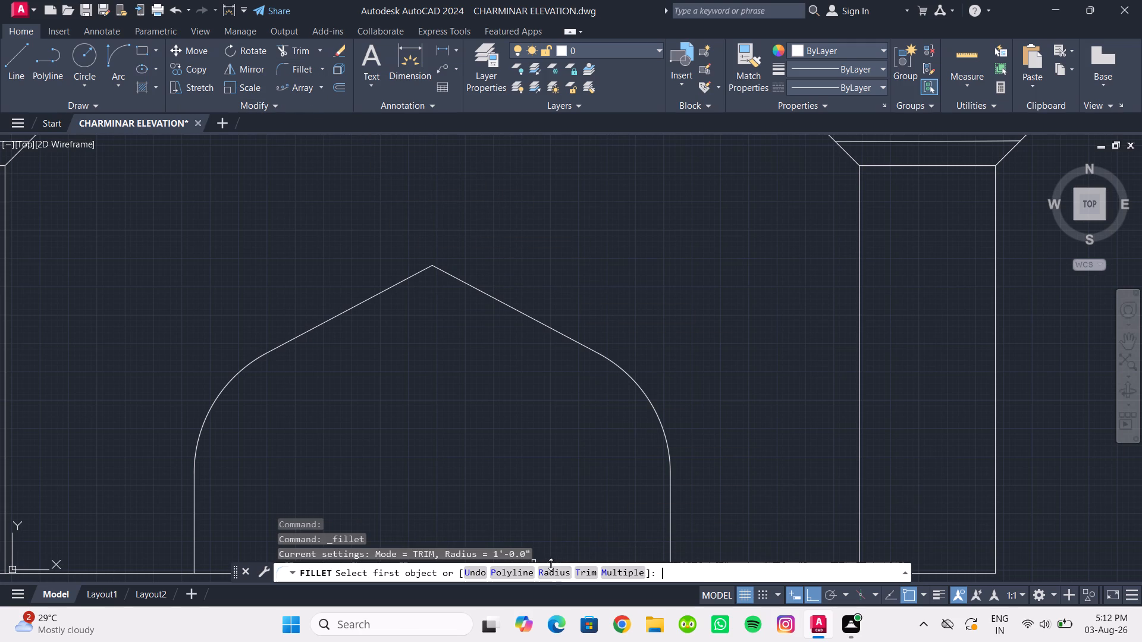
left_click(552, 569)
type("3\"")
key("Return")
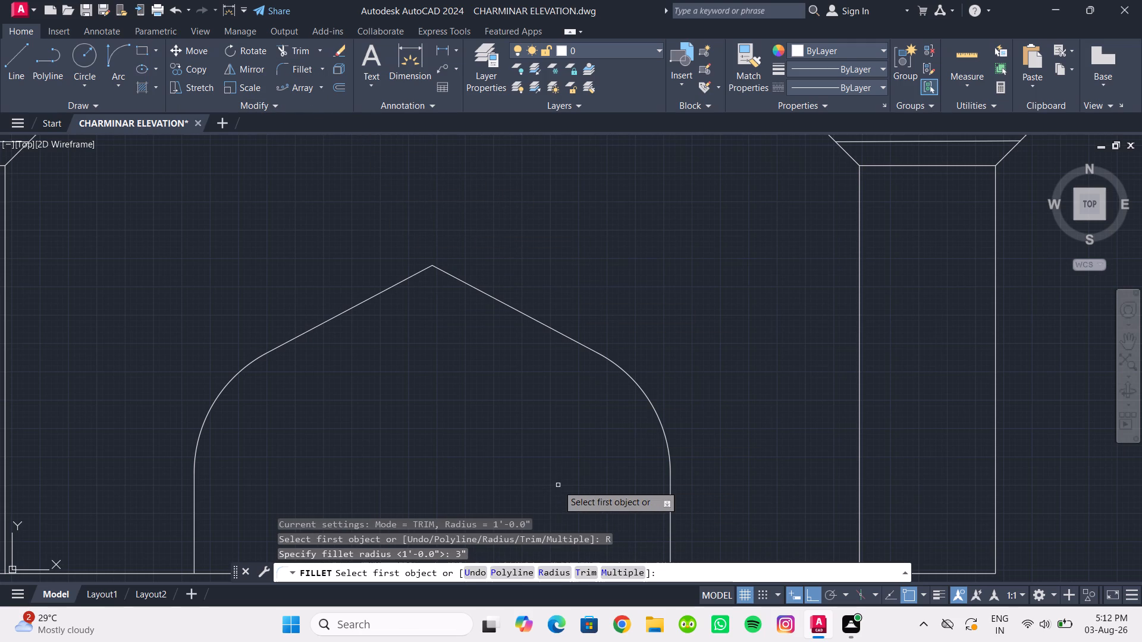
left_click(415, 275)
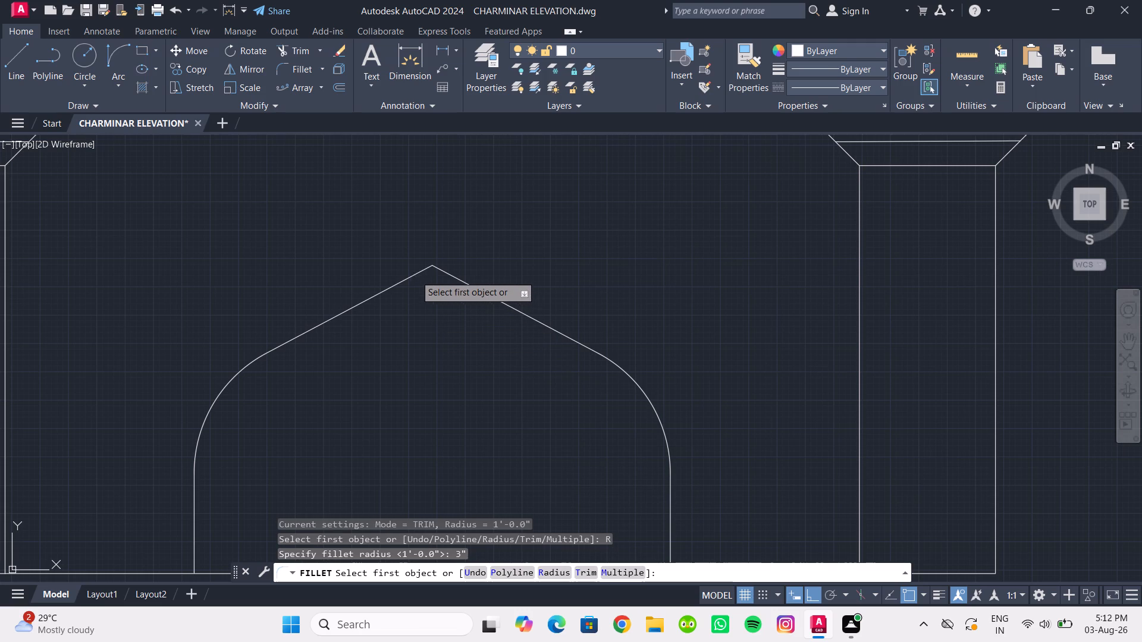
left_click(447, 275)
Examine the rounded central arch close up and within the whole elevation.
scroll(494, 215, "down", 2)
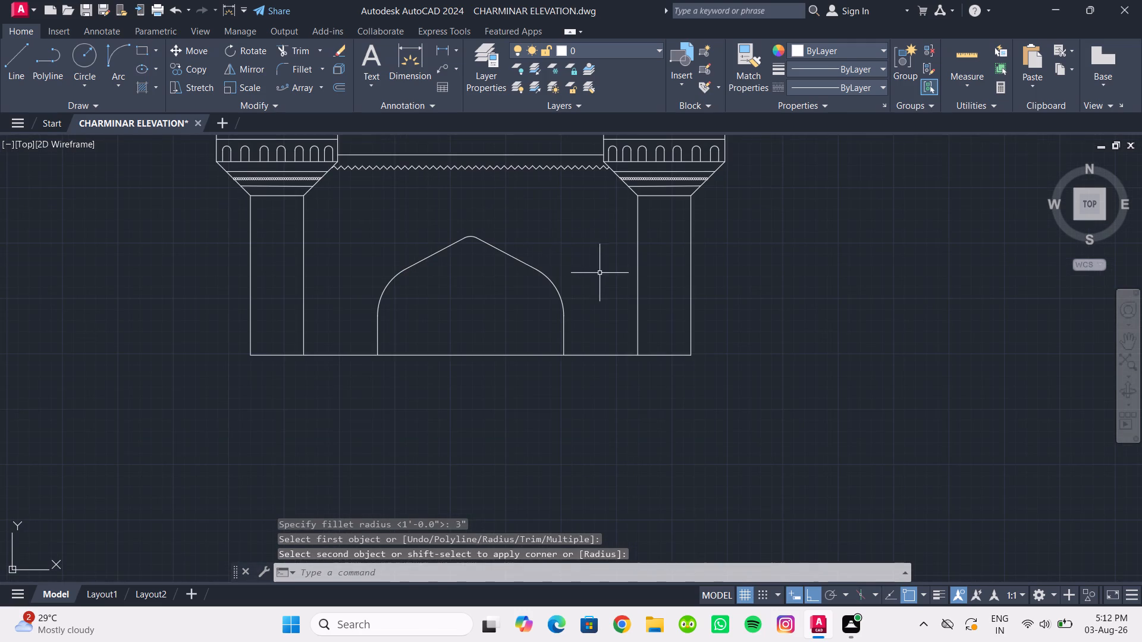
scroll(528, 229, "up", 1)
middle_click_drag(525, 223, 548, 256)
scroll(525, 223, "up", 1)
scroll(544, 256, "down", 1)
middle_click_drag(544, 256, 528, 263)
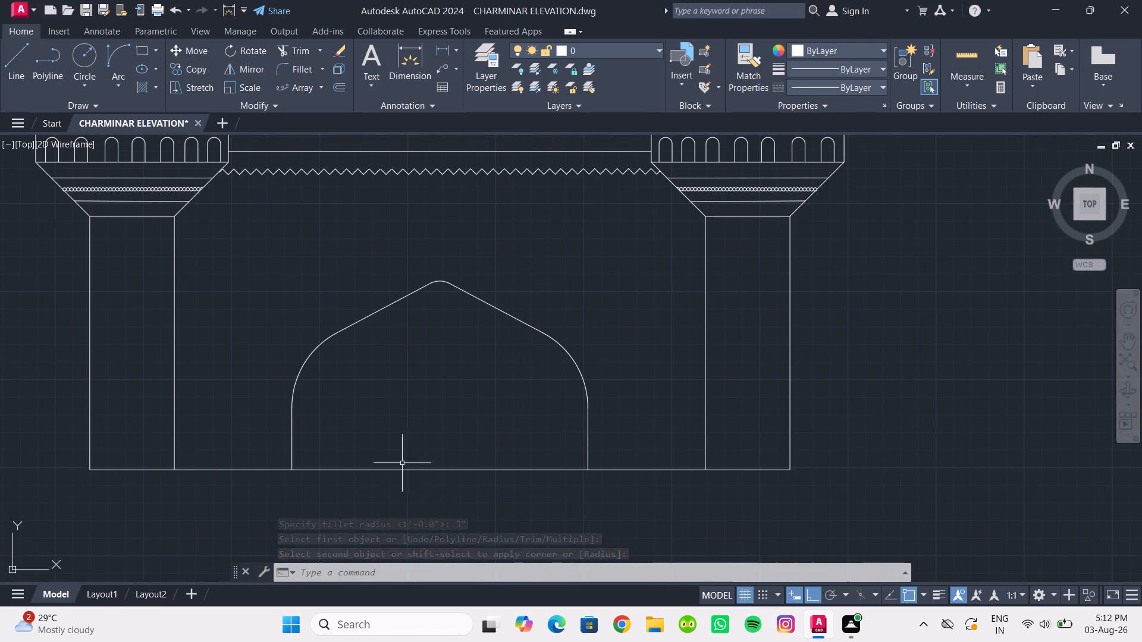
scroll(391, 455, "down", 1)
middle_click_drag(391, 455, 385, 455)
scroll(376, 450, "down", 2)
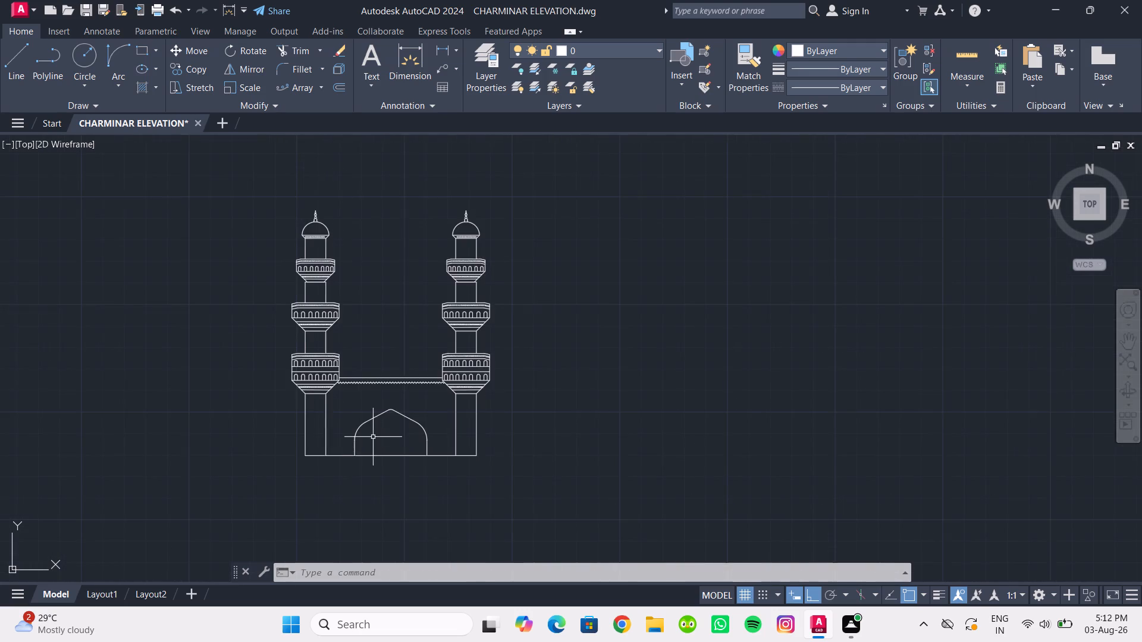
scroll(373, 437, "up", 1)
middle_click_drag(373, 437, 330, 425)
scroll(327, 414, "up", 1)
middle_click_drag(327, 414, 312, 432)
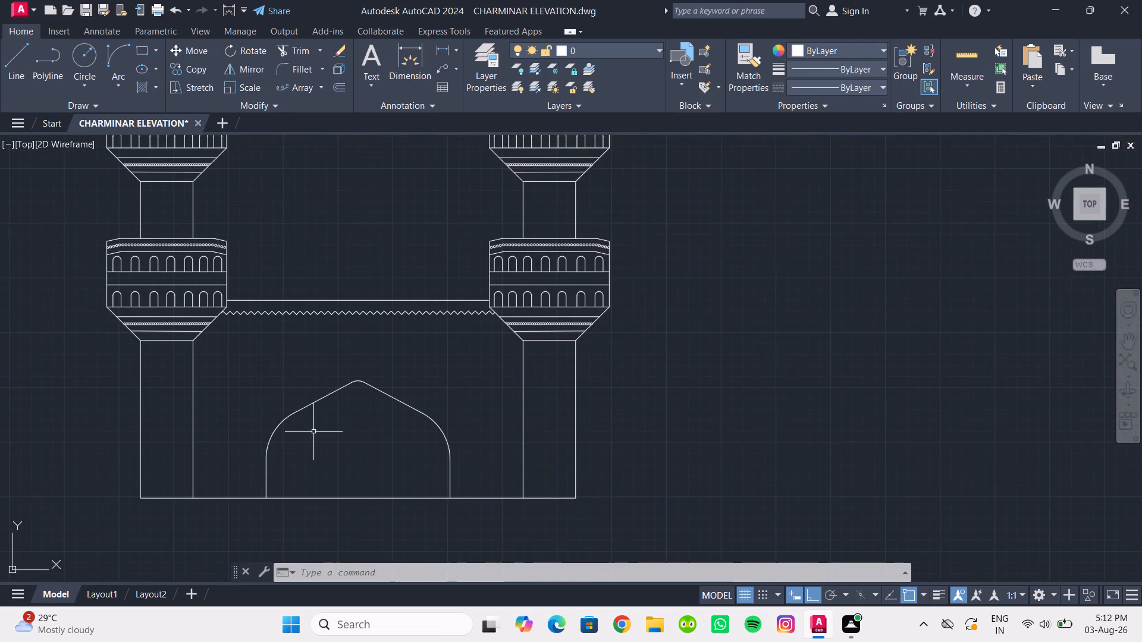
scroll(314, 432, "up", 1)
middle_click_drag(314, 432, 389, 386)
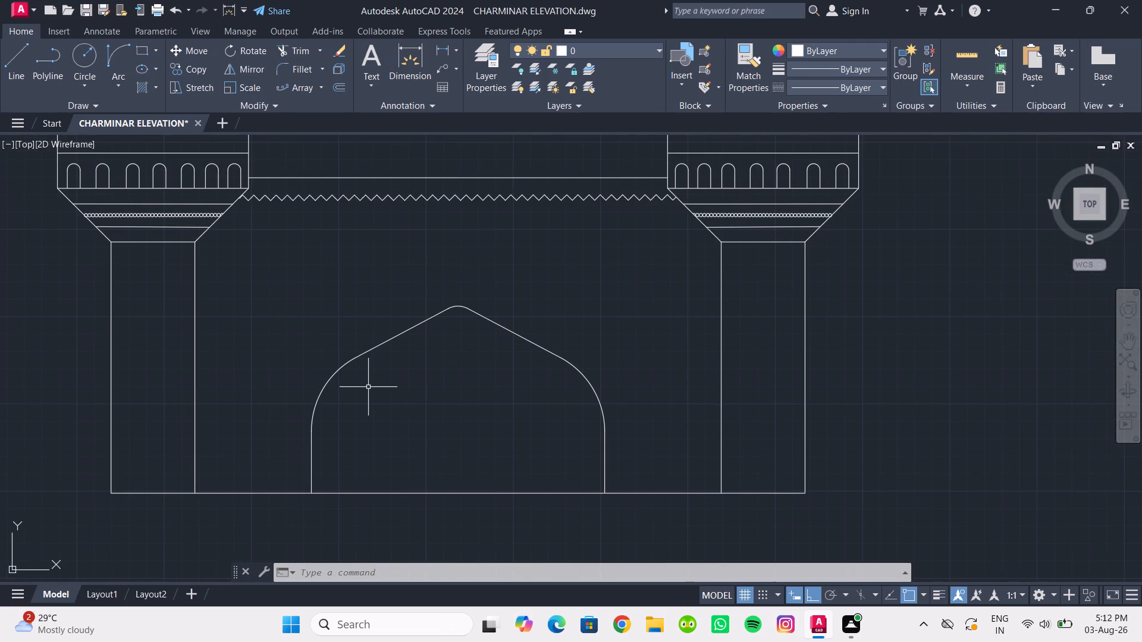
scroll(368, 387, "up", 1)
middle_click_drag(370, 388, 397, 394)
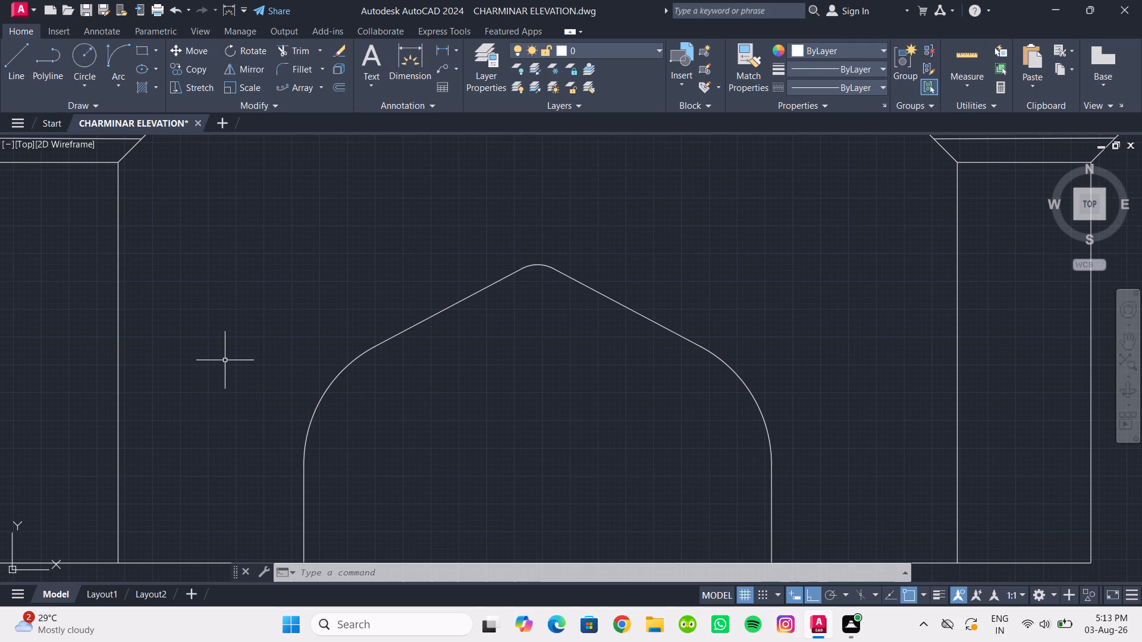
scroll(198, 306, "down", 2)
middle_click_drag(200, 309, 201, 323)
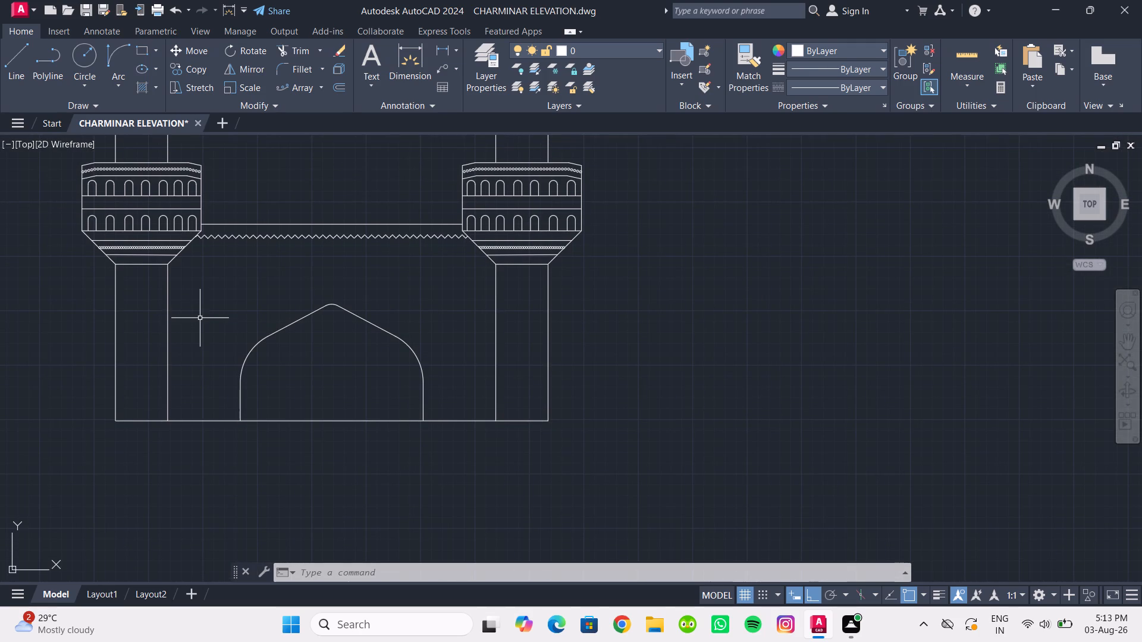
middle_click_drag(199, 316, 261, 322)
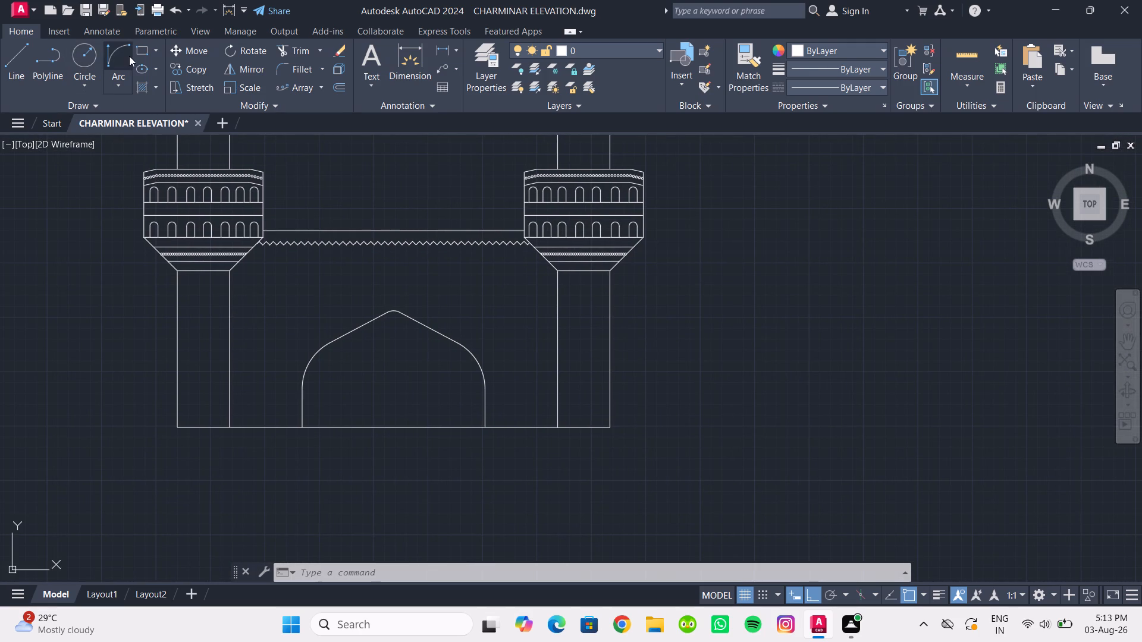
Draw an upright rectangle on the wall between the left minaret and the arch, just above the base line.
left_click(137, 50)
middle_click_drag(274, 377, 259, 329)
scroll(264, 354, "up", 1)
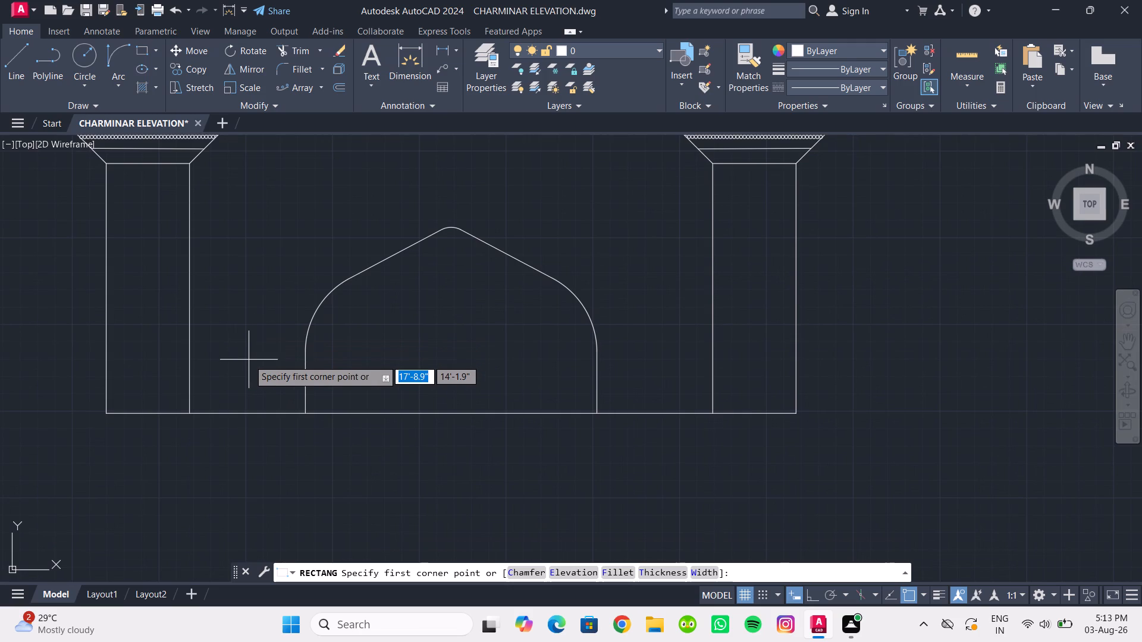
scroll(249, 357, "up", 1)
left_click(208, 329)
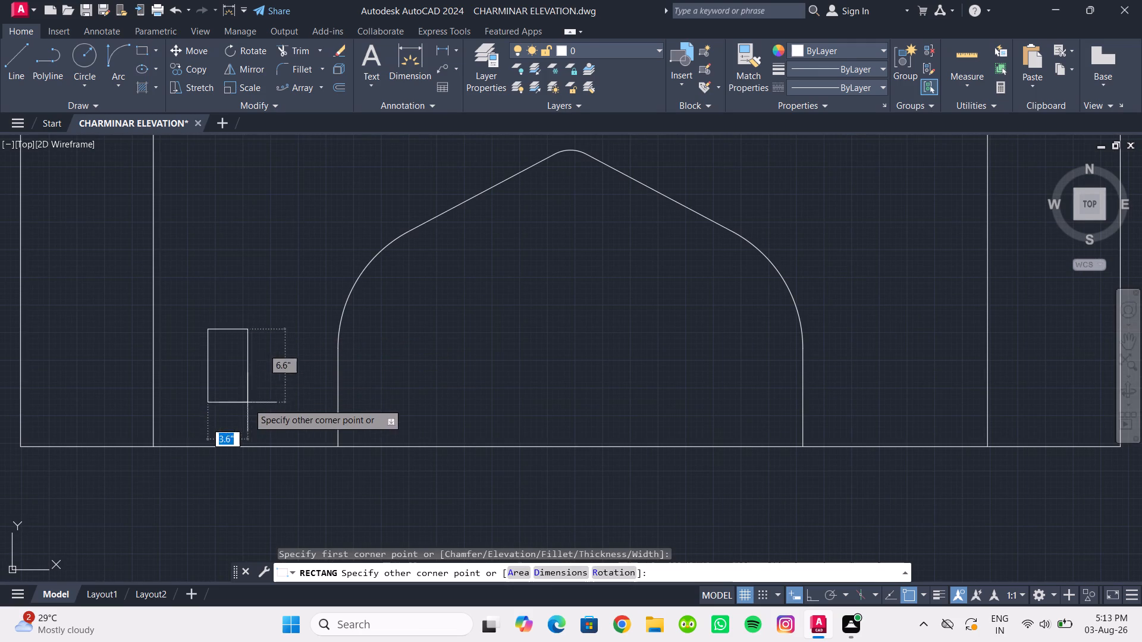
left_click(287, 438)
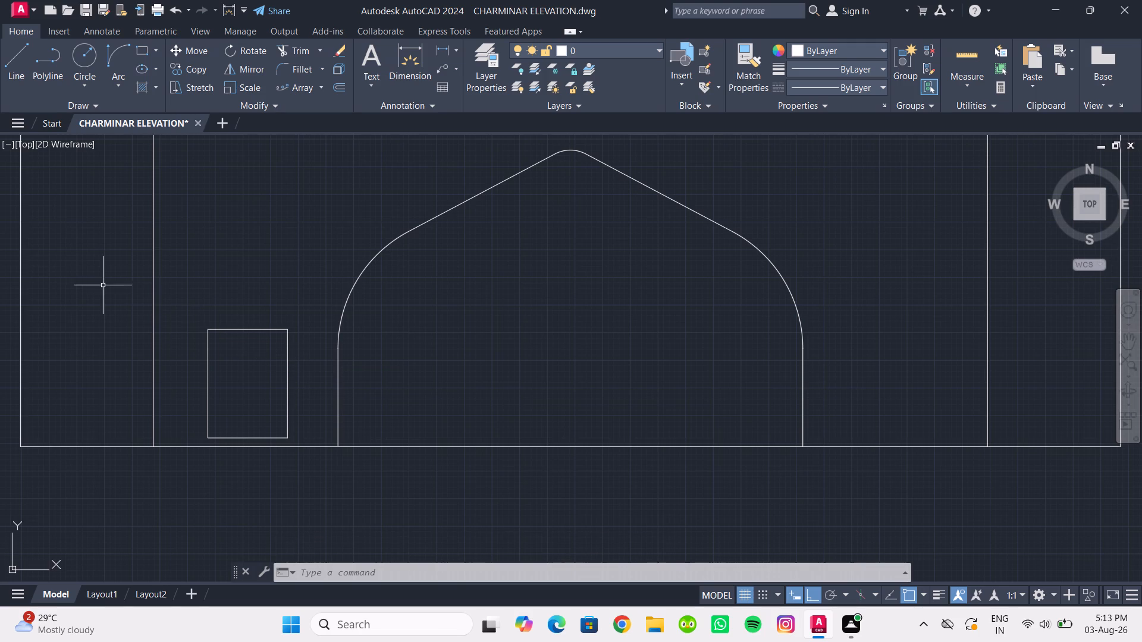
Draw a vertical line about 8.1" up from the rectangle's bottom midpoint, continuing into an inner rectangle about 5.6" wide and 7" high around it.
left_click(10, 73)
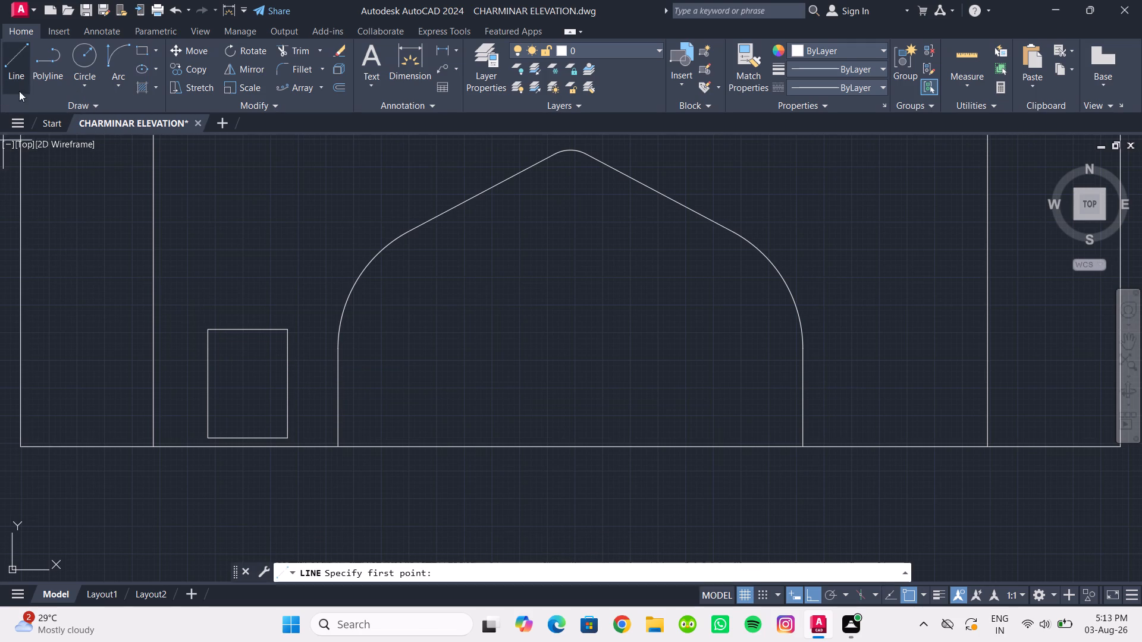
scroll(249, 410, "up", 1)
middle_click_drag(249, 425, 241, 399)
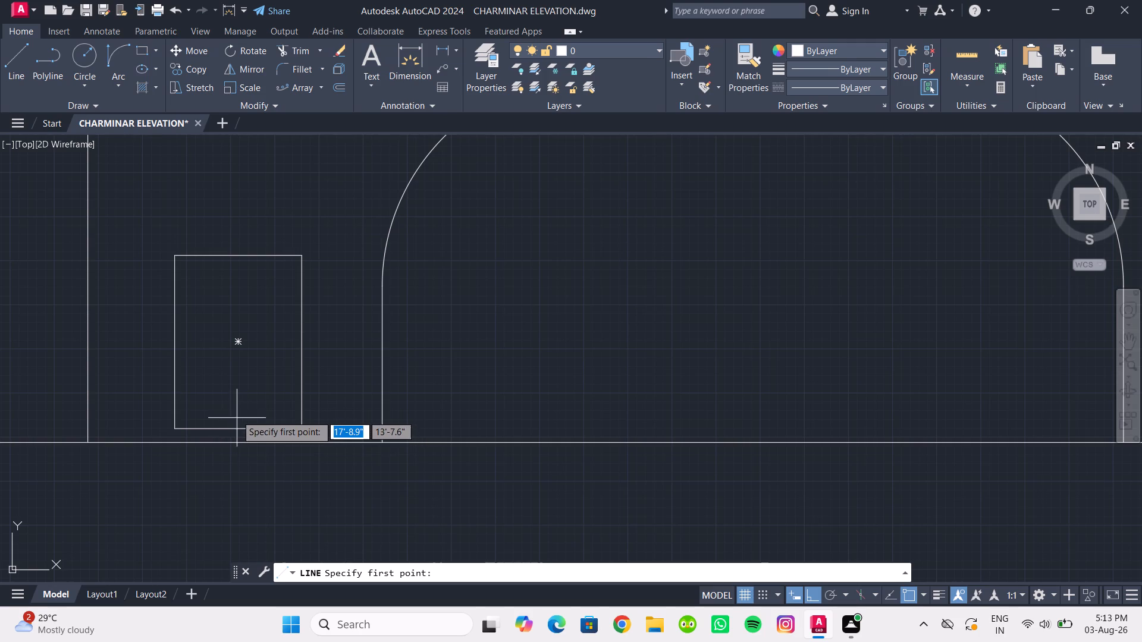
left_click_drag(239, 424, 239, 415)
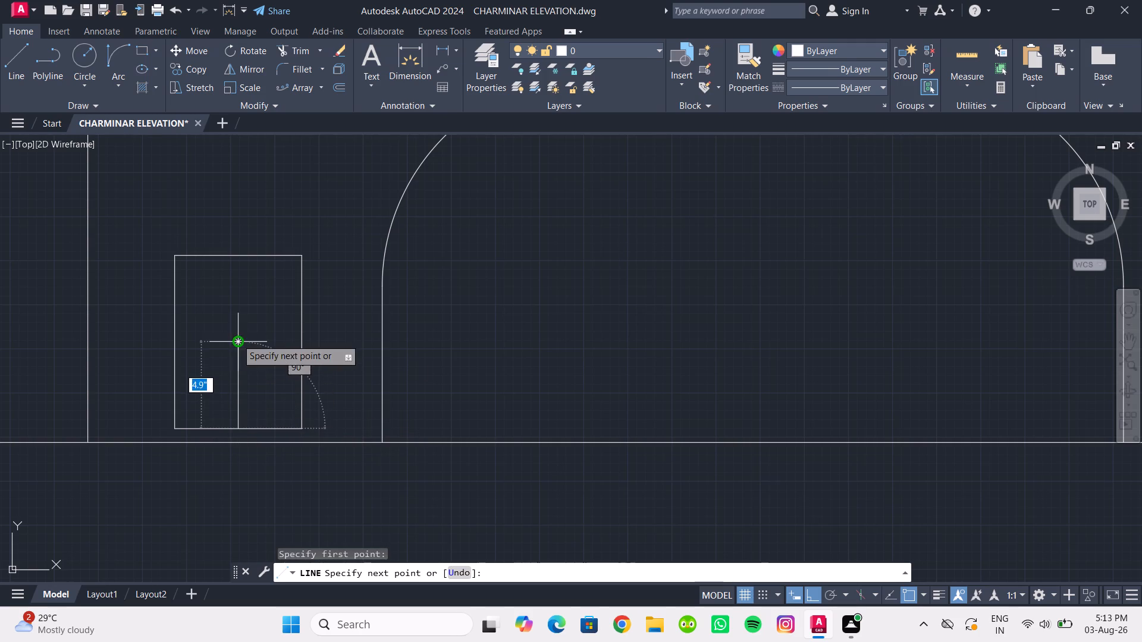
left_click(236, 286)
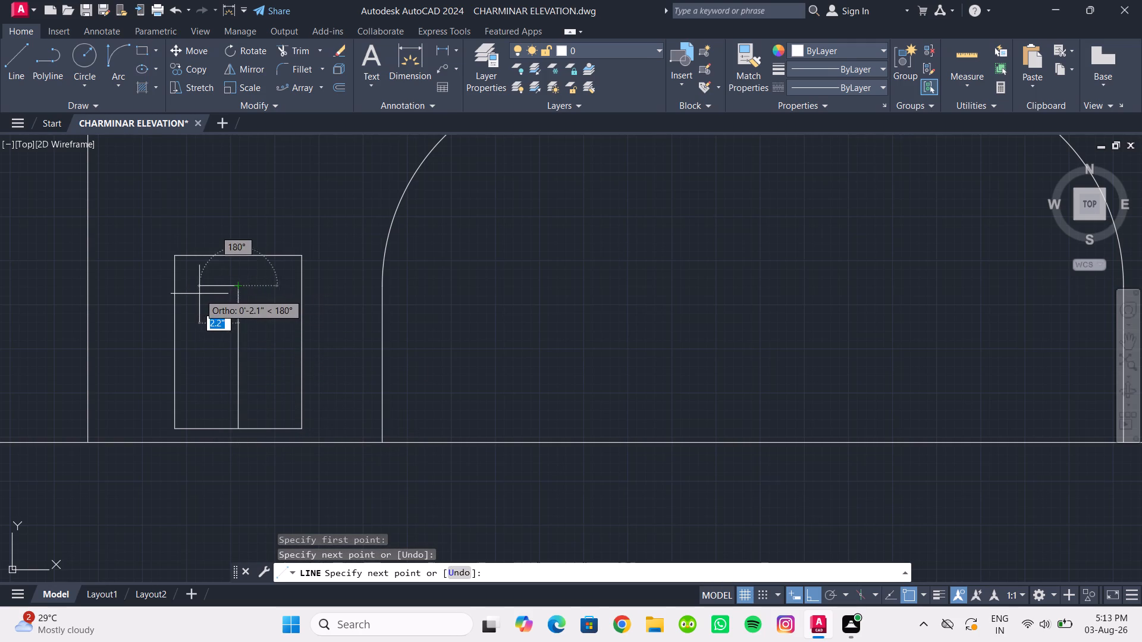
left_click(189, 285)
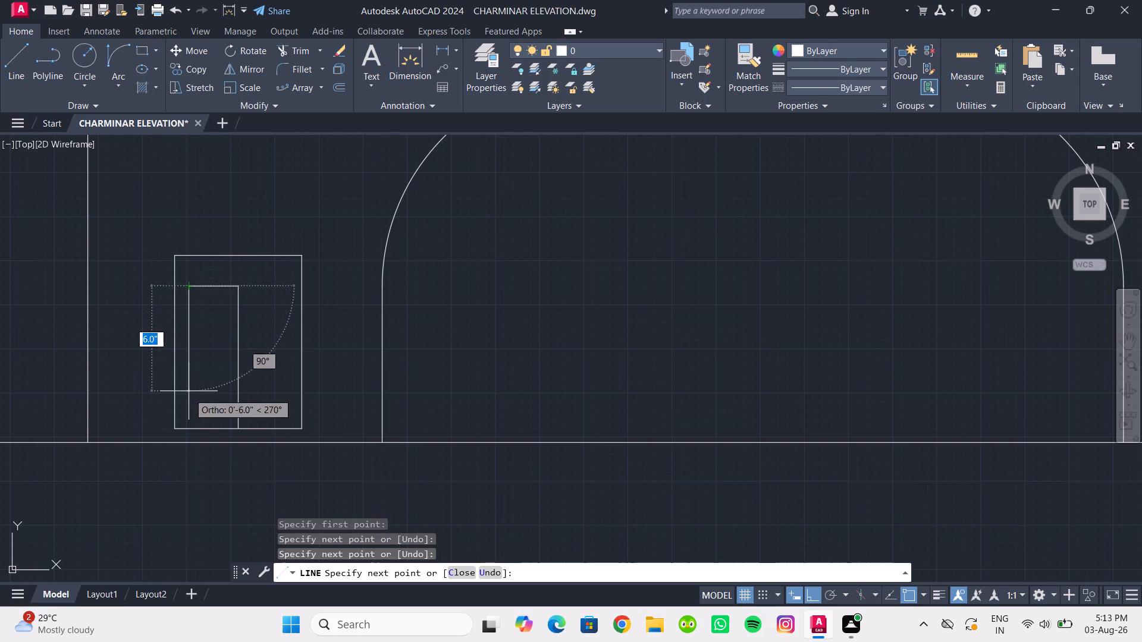
left_click(188, 409)
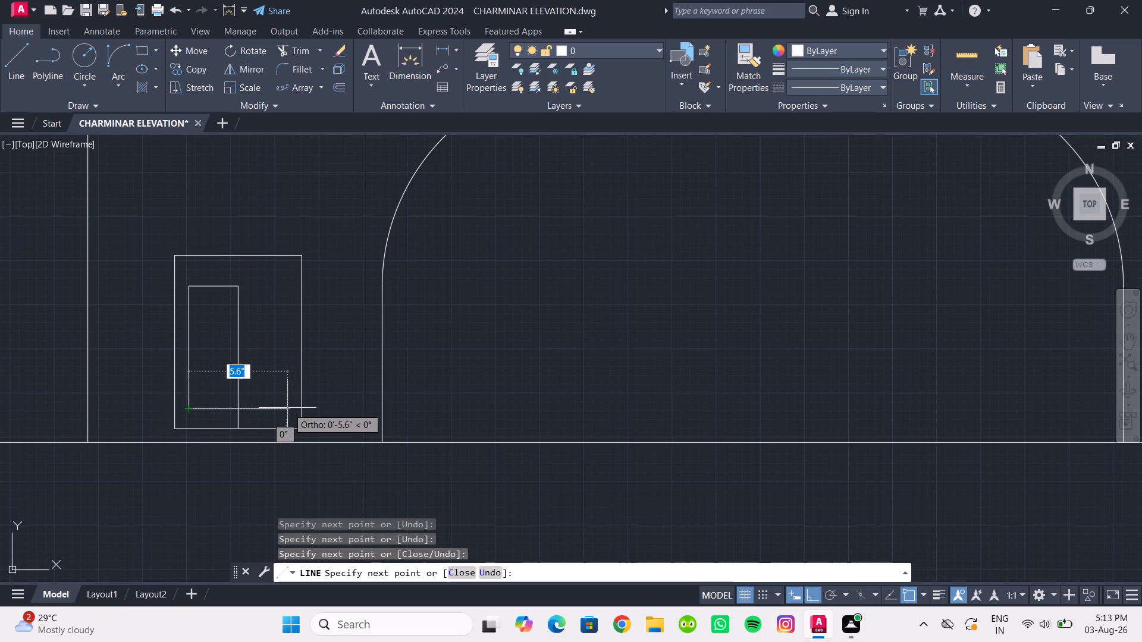
left_click(287, 408)
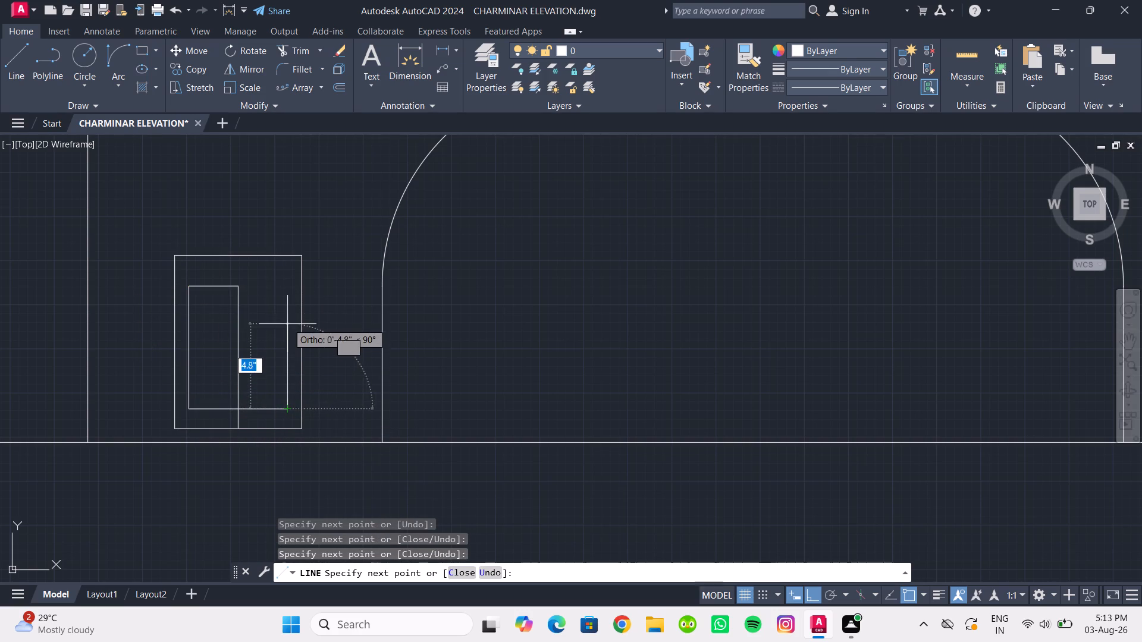
left_click(285, 287)
left_click(240, 290)
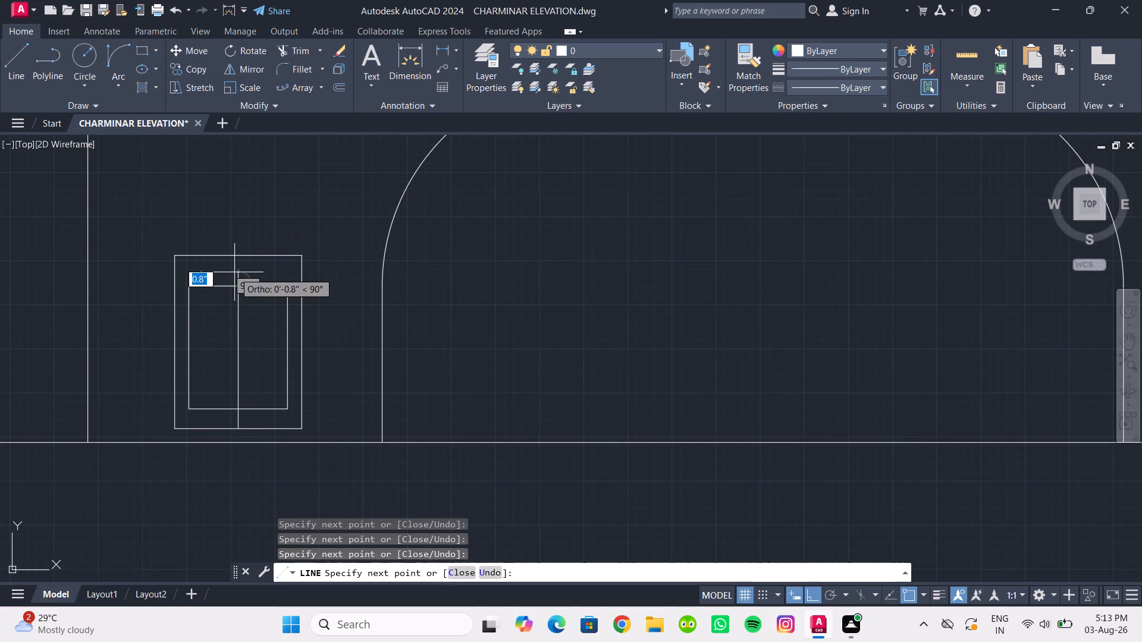
key("Escape")
Draw a horizontal line across the upper half of the inner rectangle, from its left side to its right side.
middle_click_drag(249, 320, 250, 330)
left_click(21, 70)
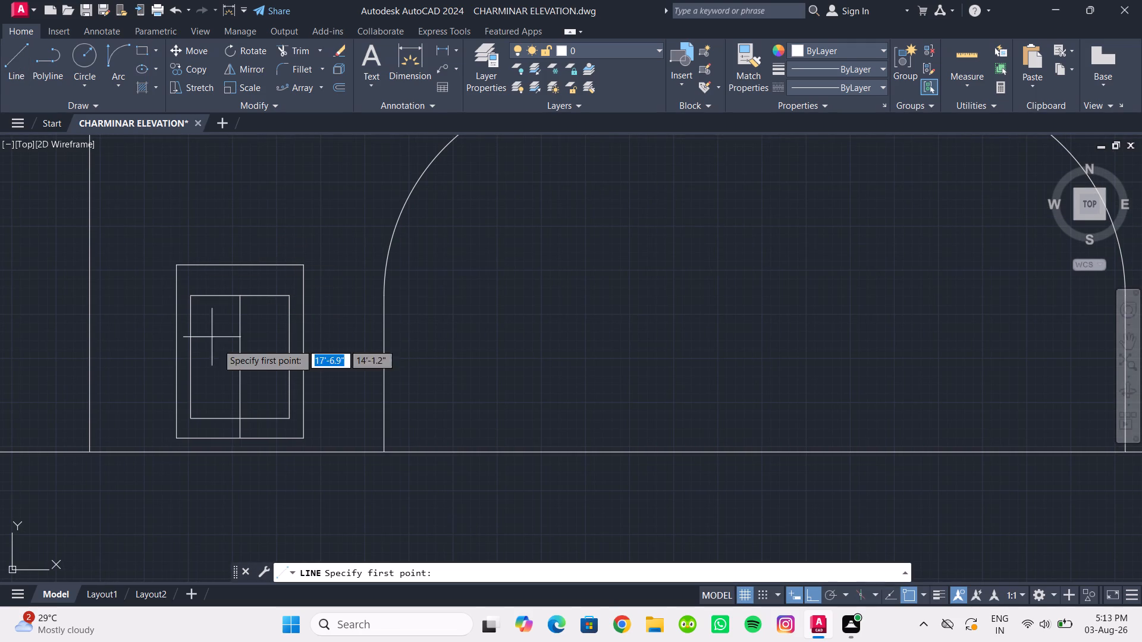
left_click(192, 344)
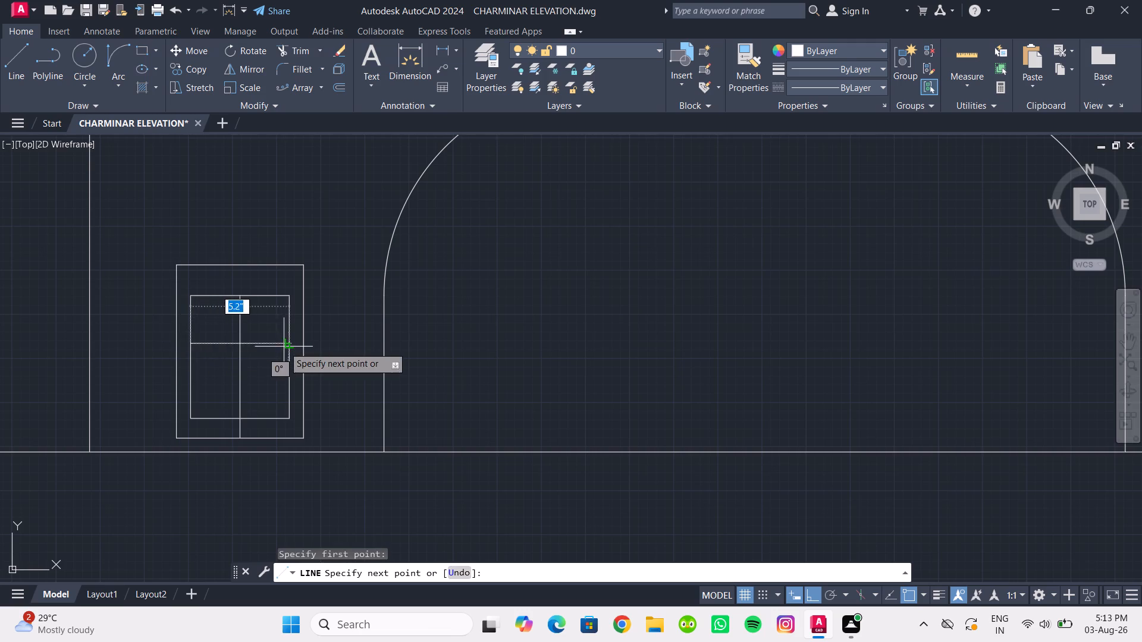
left_click(288, 347)
key("Escape")
Draw two sloping lines from the ends of the horizontal line to the midpoint of the inner rectangle's top edge.
scroll(226, 326, "up", 1)
middle_click_drag(227, 329, 228, 339)
left_click(20, 68)
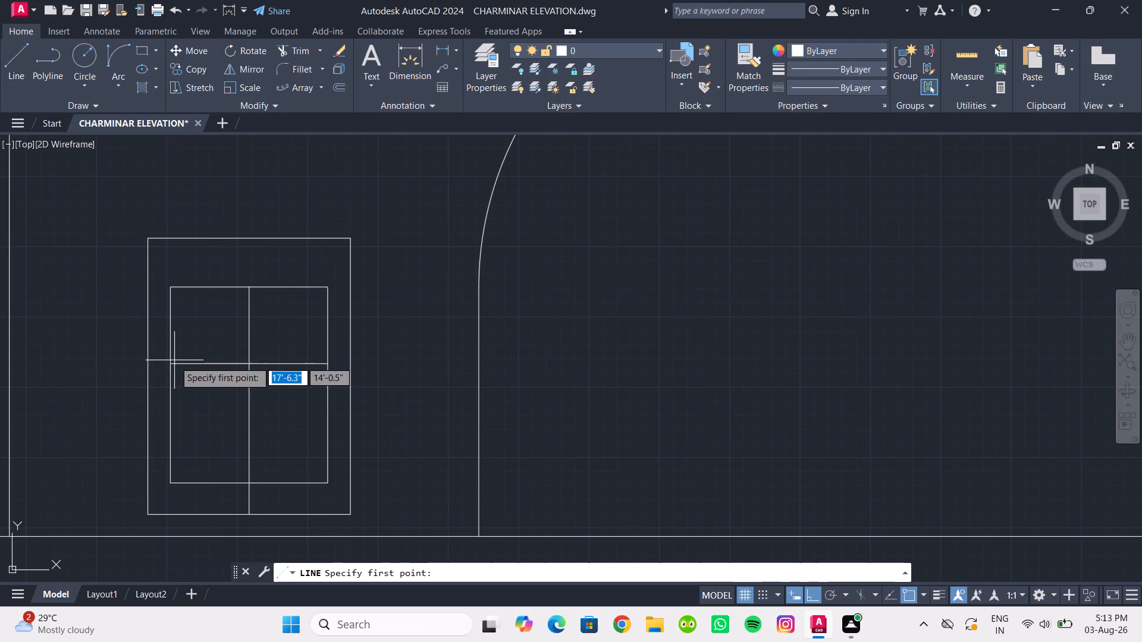
left_click(172, 364)
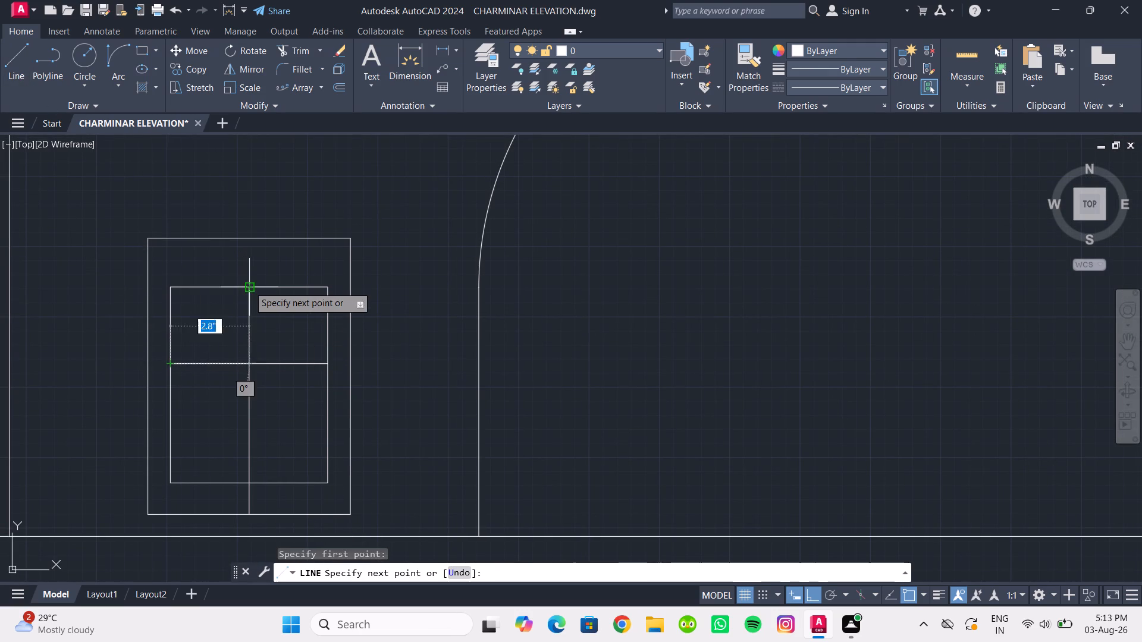
left_click(249, 286)
left_click(322, 364)
key("Escape")
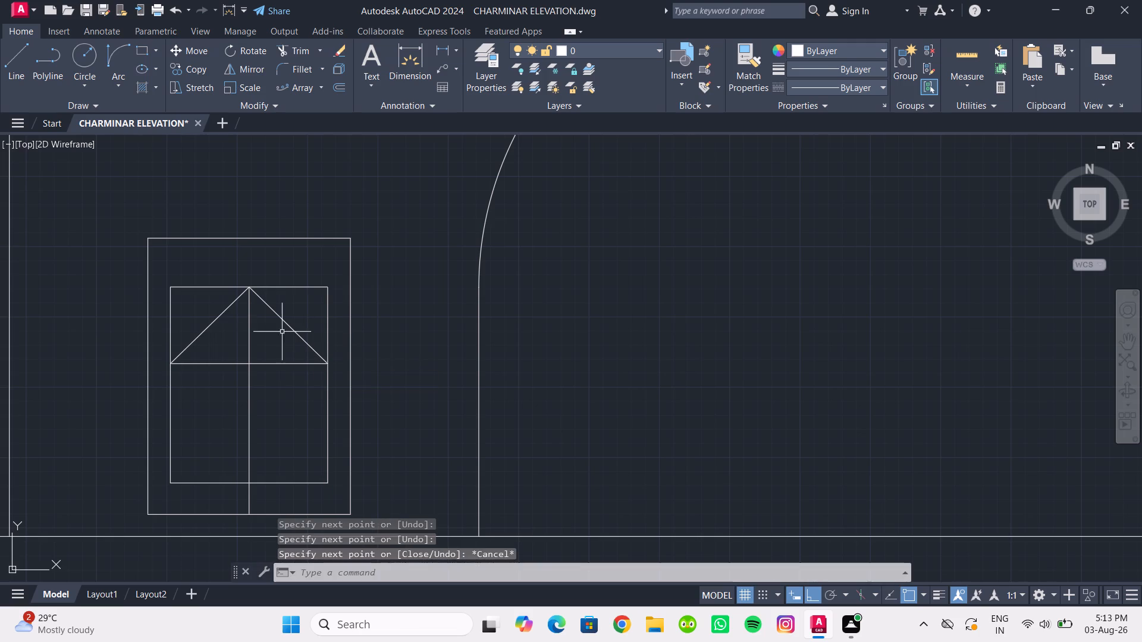
Delete the vertical centre line running through the small opening.
scroll(222, 325, "down", 1)
middle_click_drag(222, 327, 230, 350)
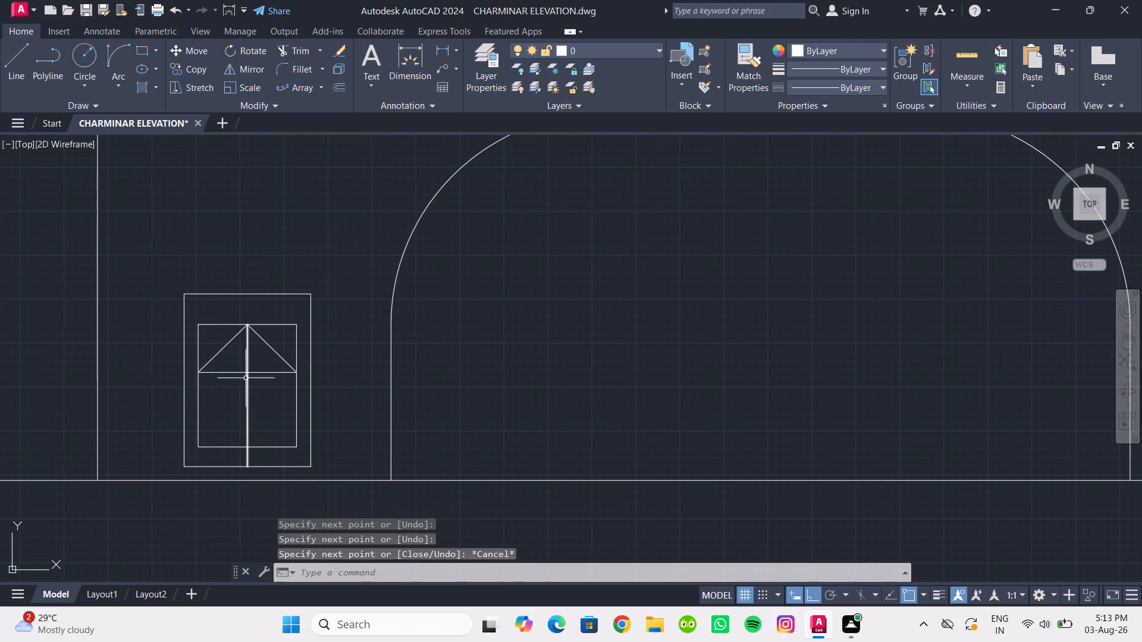
scroll(247, 380, "up", 1)
left_click_drag(262, 419, 249, 413)
left_click(244, 410)
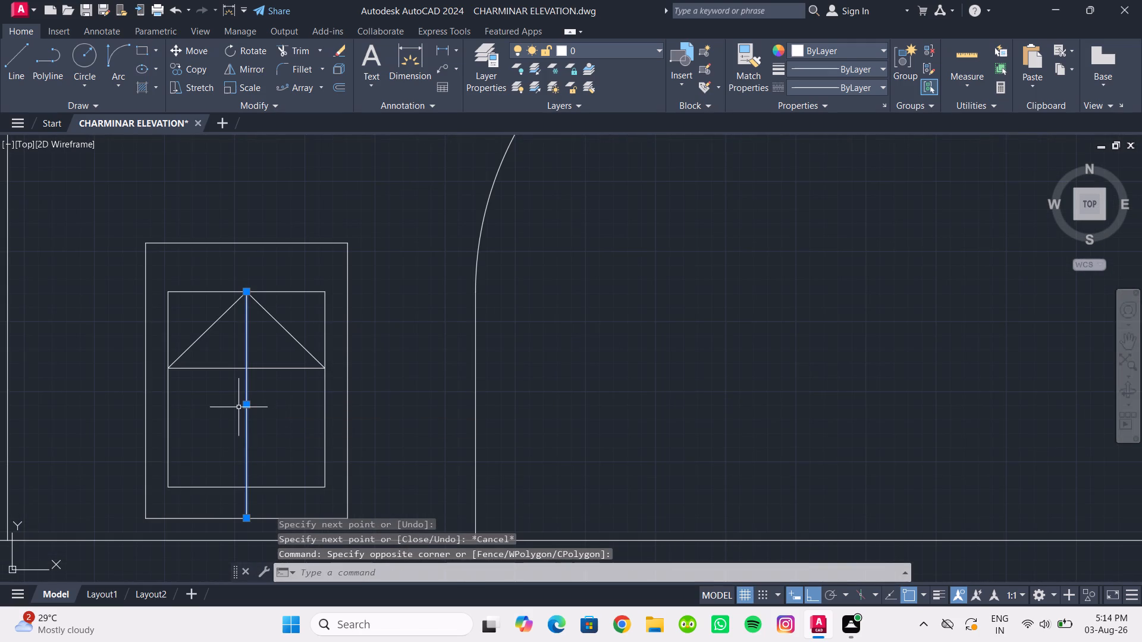
key("Delete")
Trim away the inner rectangle's corners above the sloping lines and the horizontal line beneath them, leaving a pointed outline.
middle_click_drag(223, 405, 239, 436)
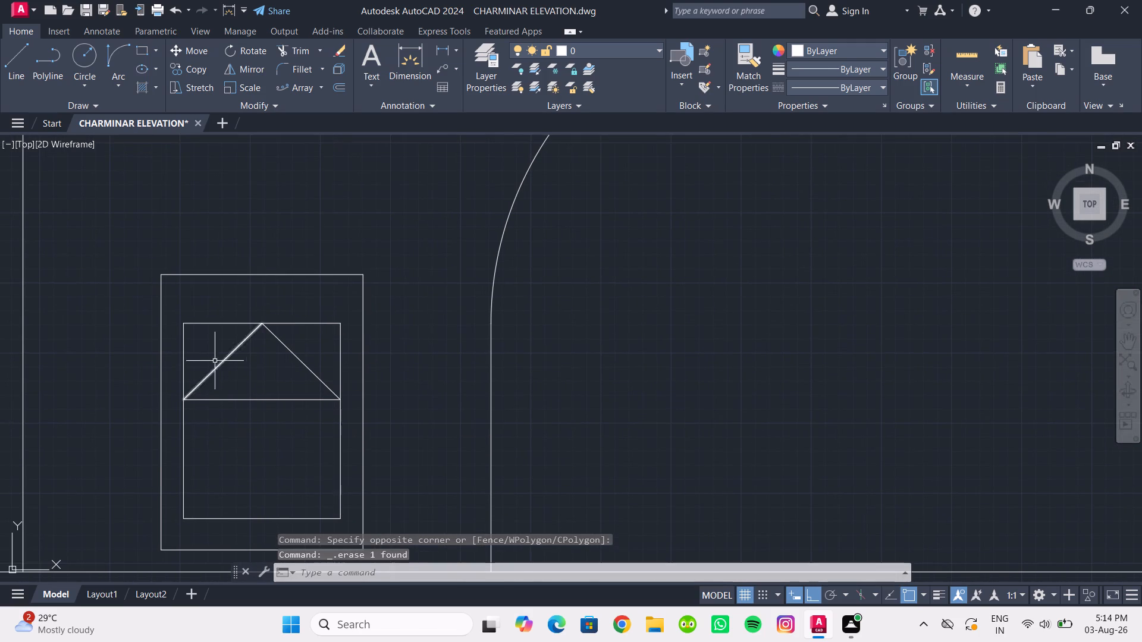
key("t")
key("r")
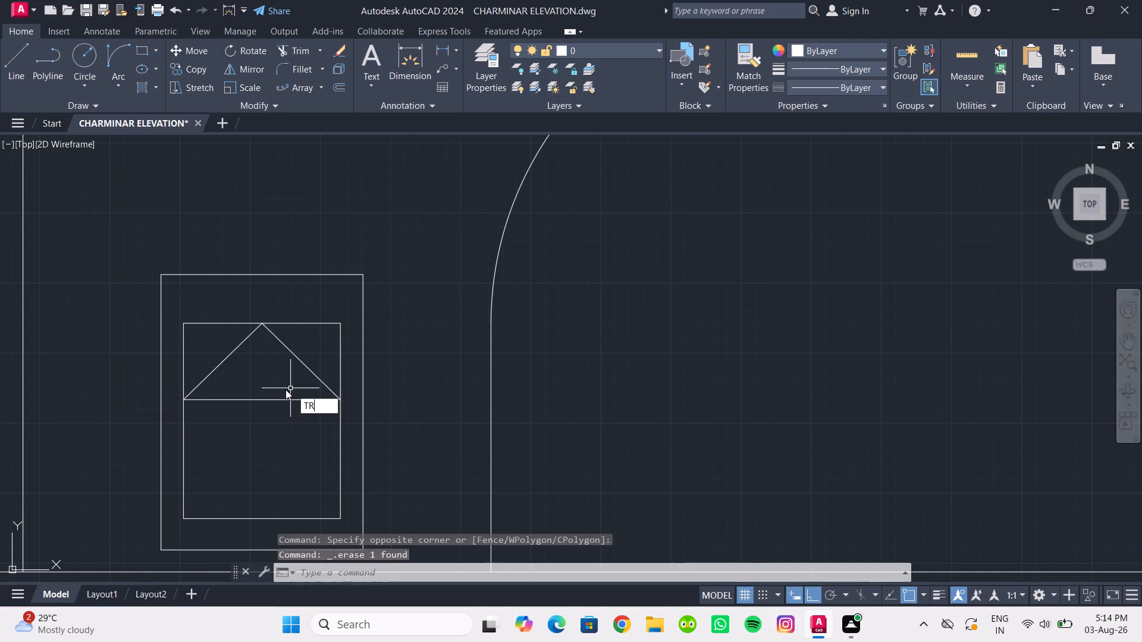
key("Return")
left_click_drag(178, 354, 199, 319)
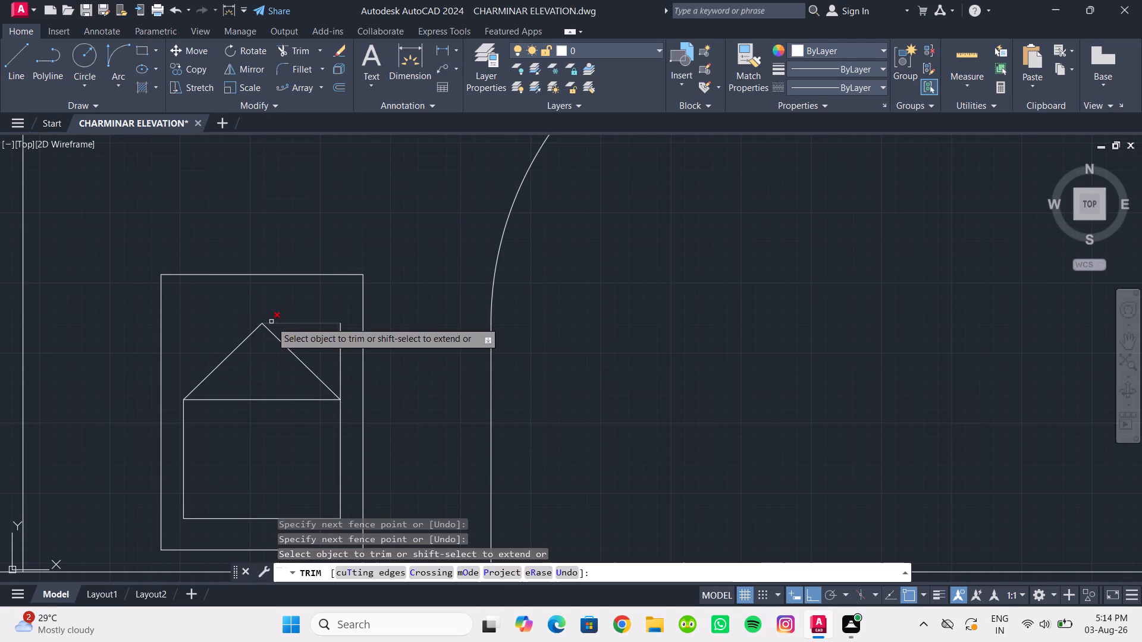
left_click_drag(300, 308, 345, 357)
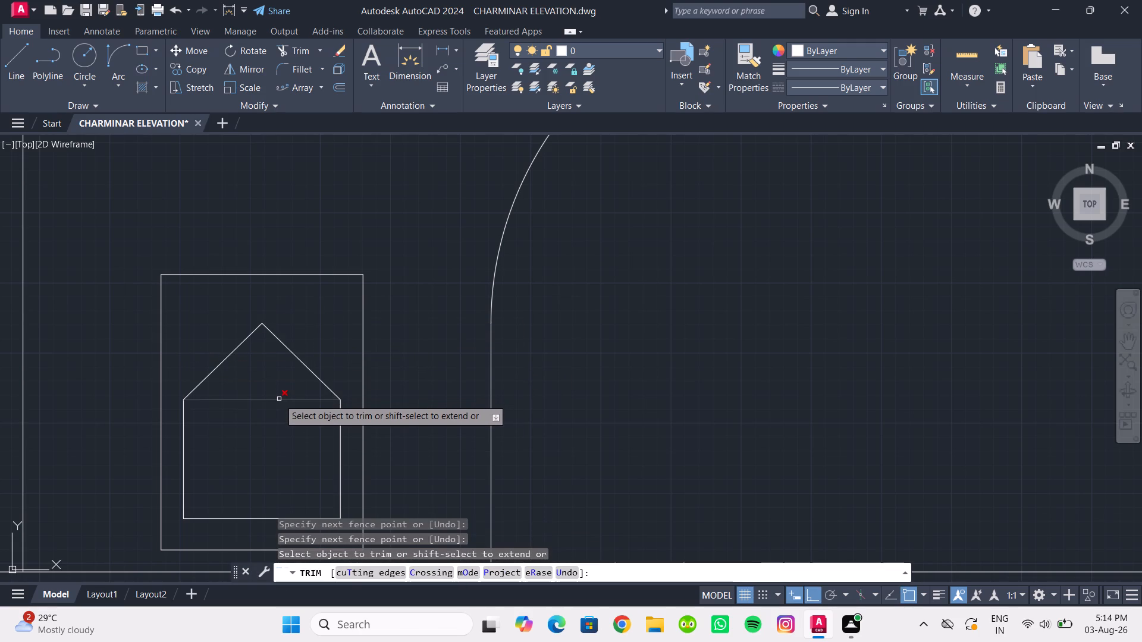
left_click(279, 399)
Fillet both shoulders of the small pointed opening, between its vertical sides and sloping lines, with a 3" radius.
scroll(233, 362, "up", 1)
middle_click_drag(234, 362, 238, 372)
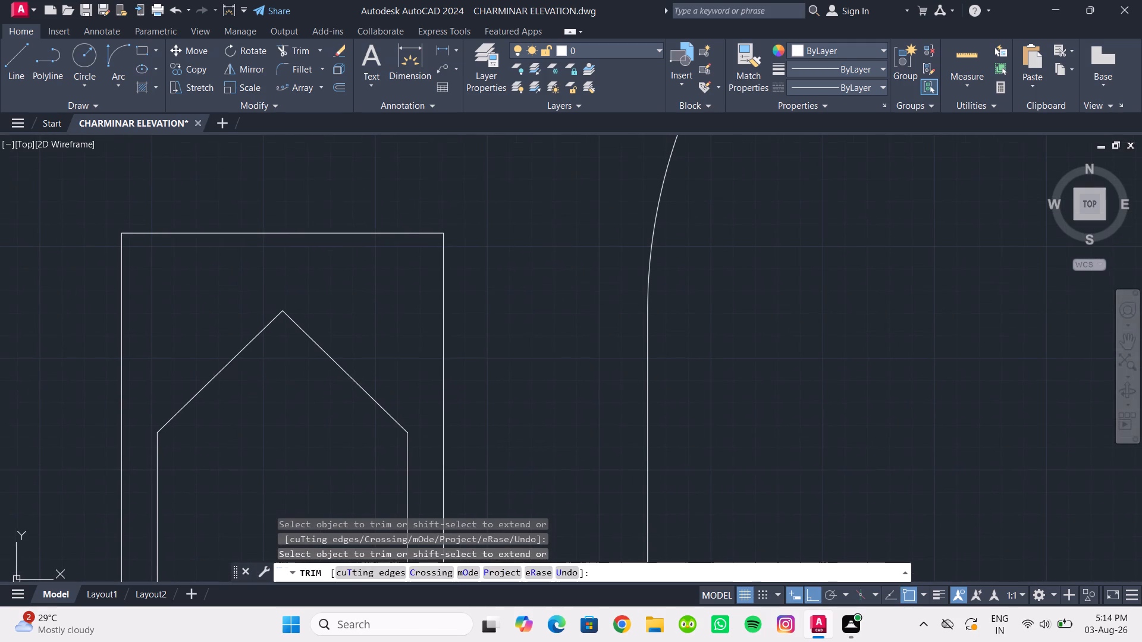
left_click(286, 71)
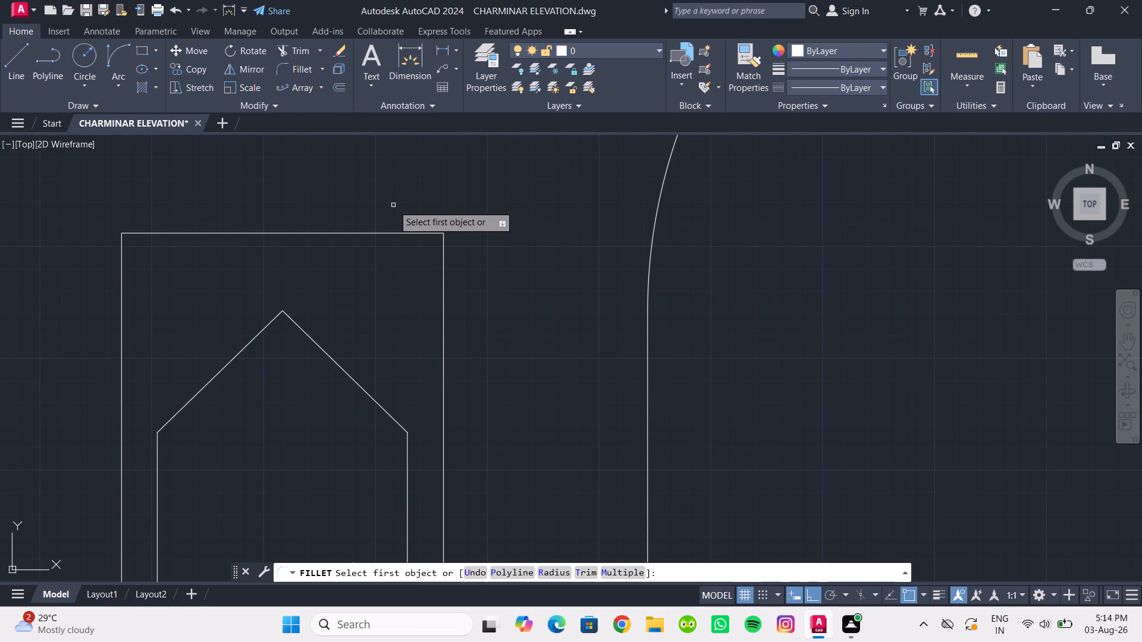
left_click(554, 571)
type("6\"")
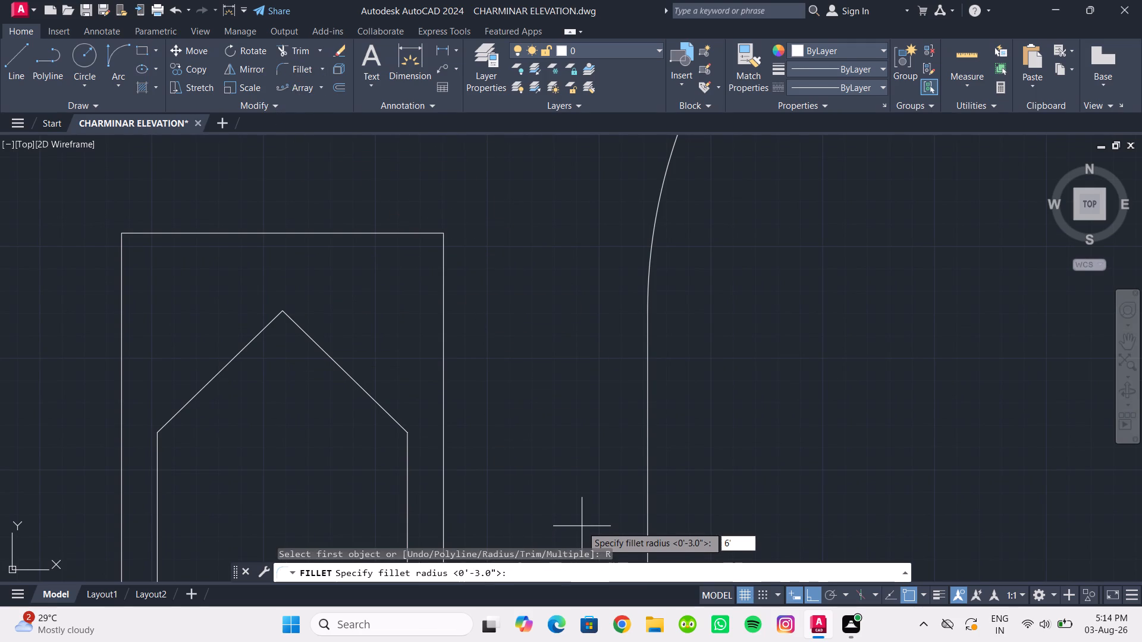
key("Return")
left_click(620, 577)
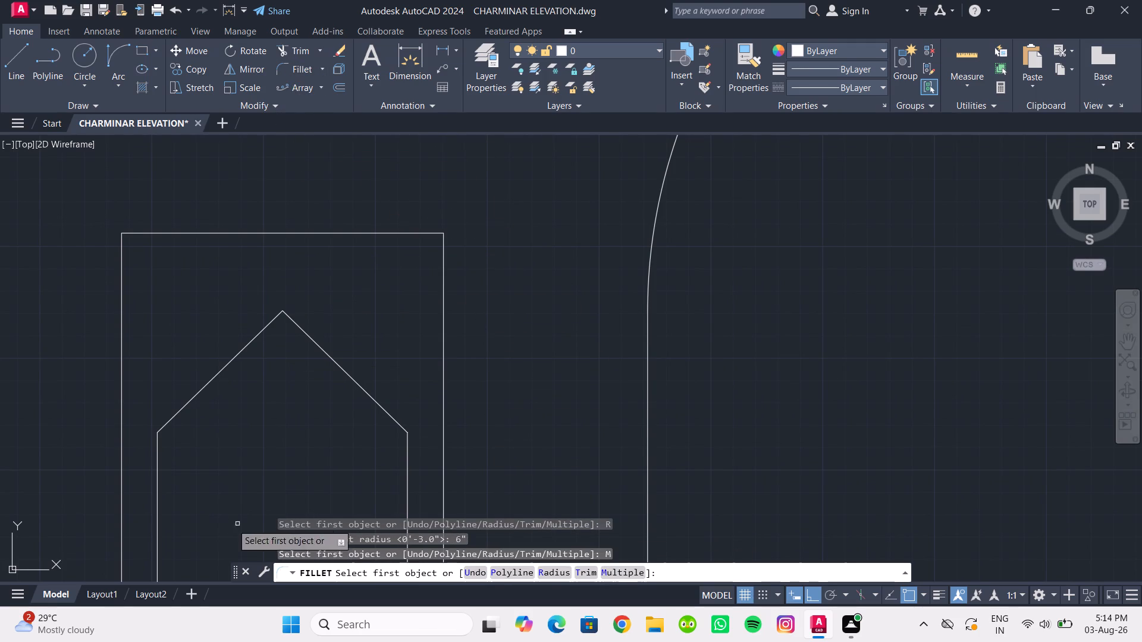
left_click(159, 453)
left_click(156, 452)
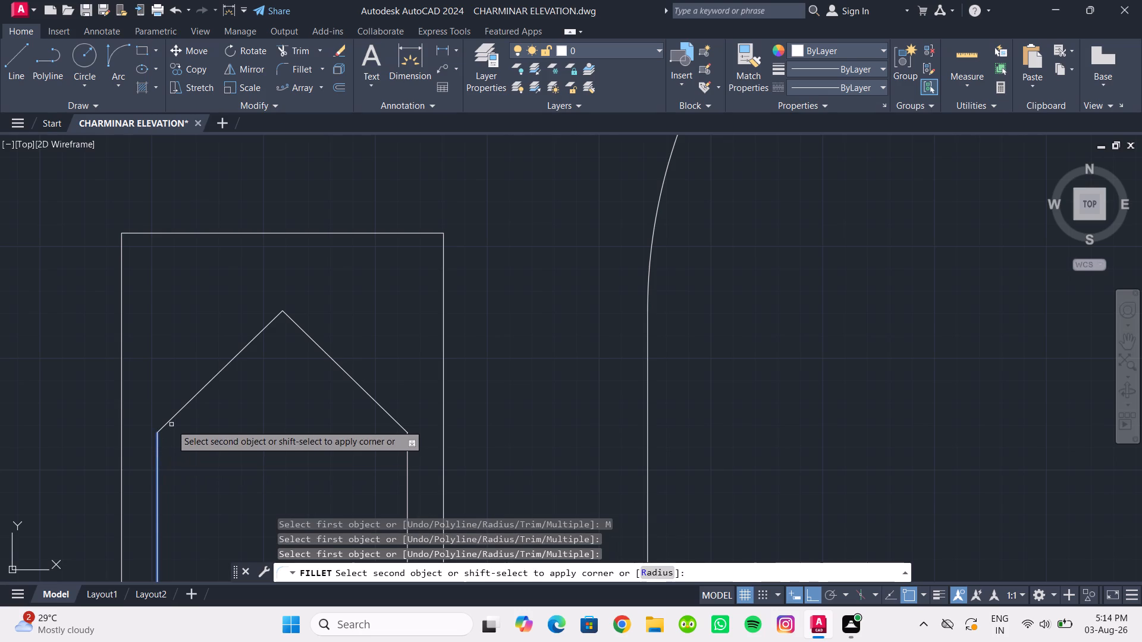
left_click(658, 568)
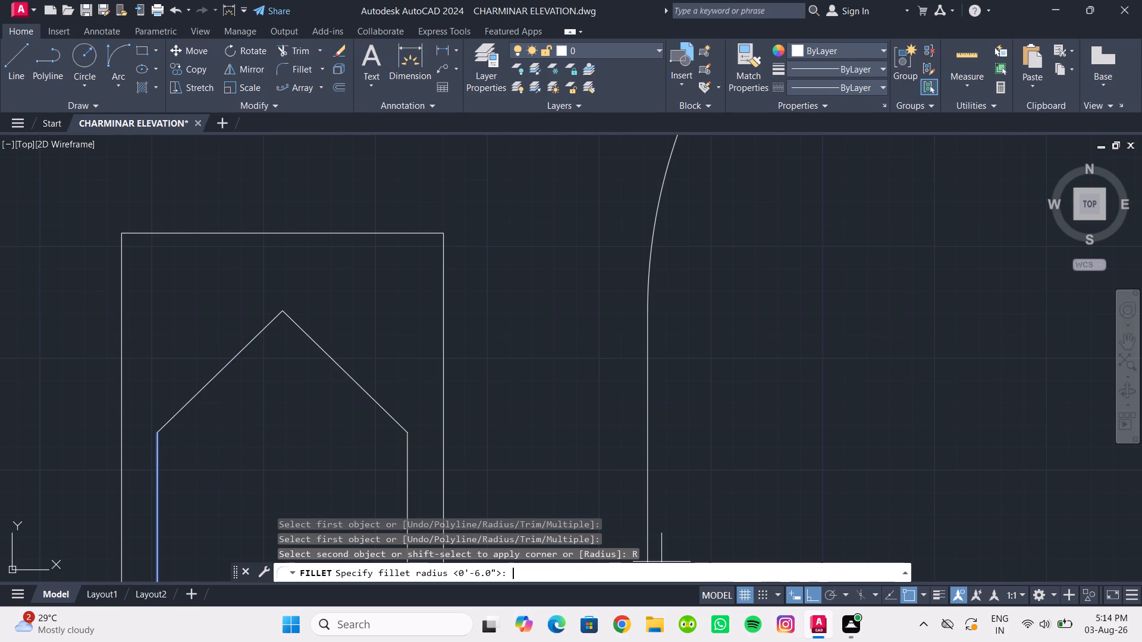
key("6")
key("BackSpace")
type("3\"")
key("Return")
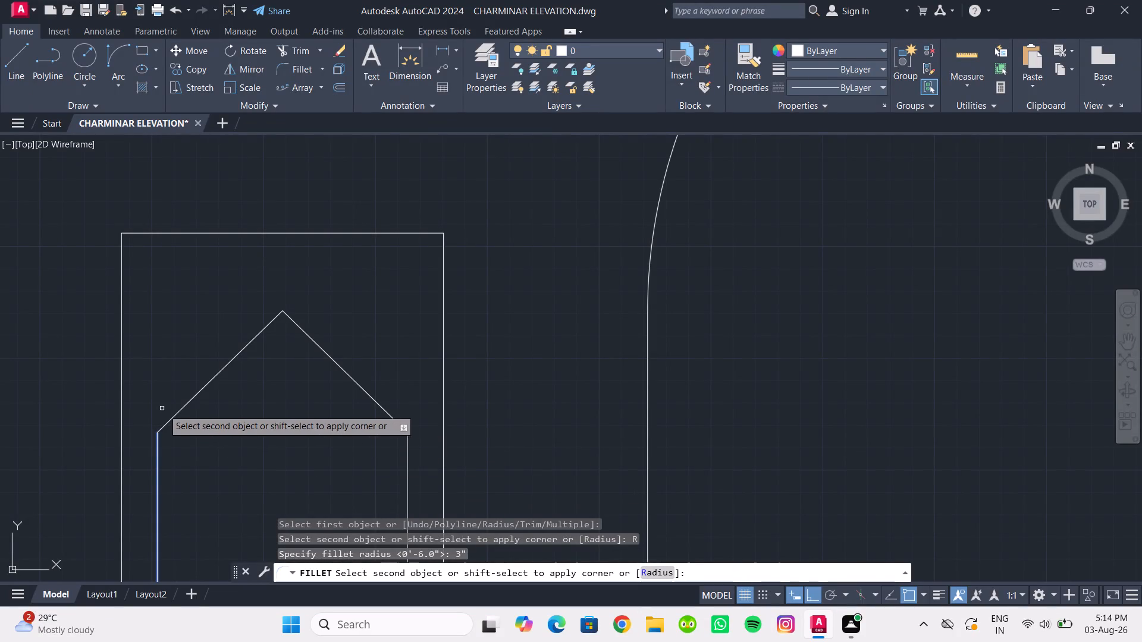
left_click(177, 417)
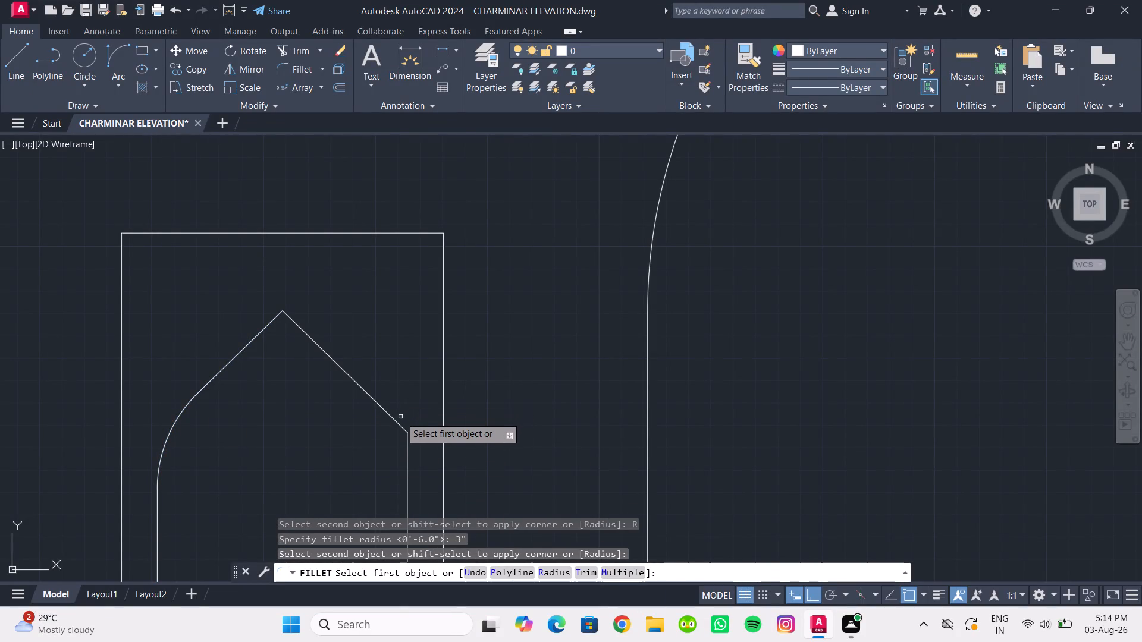
left_click(395, 421)
left_click(407, 454)
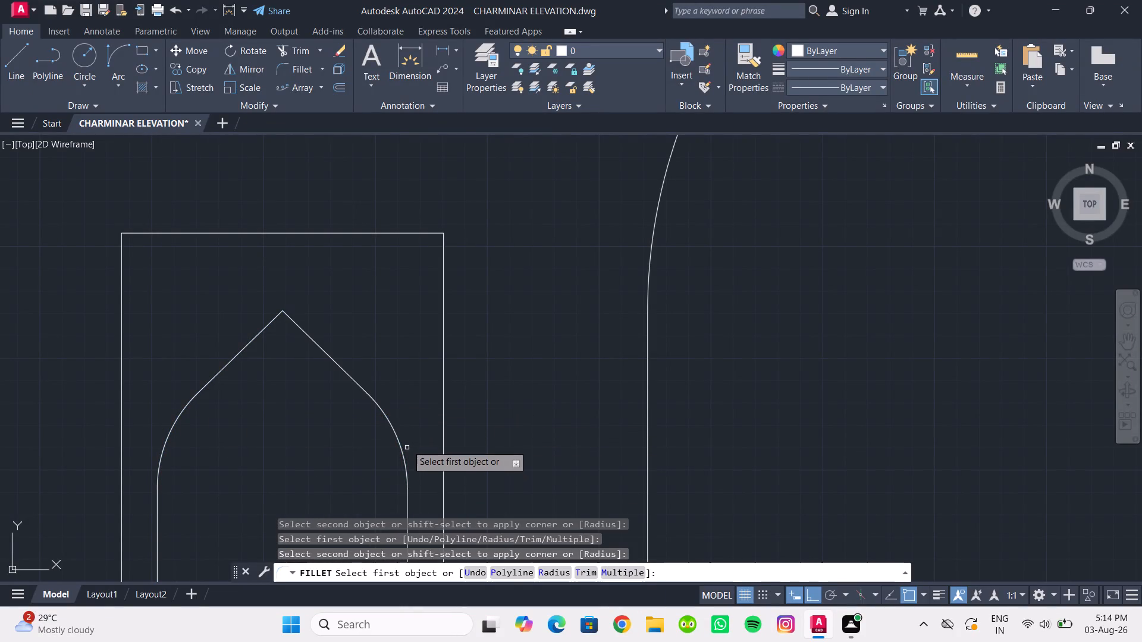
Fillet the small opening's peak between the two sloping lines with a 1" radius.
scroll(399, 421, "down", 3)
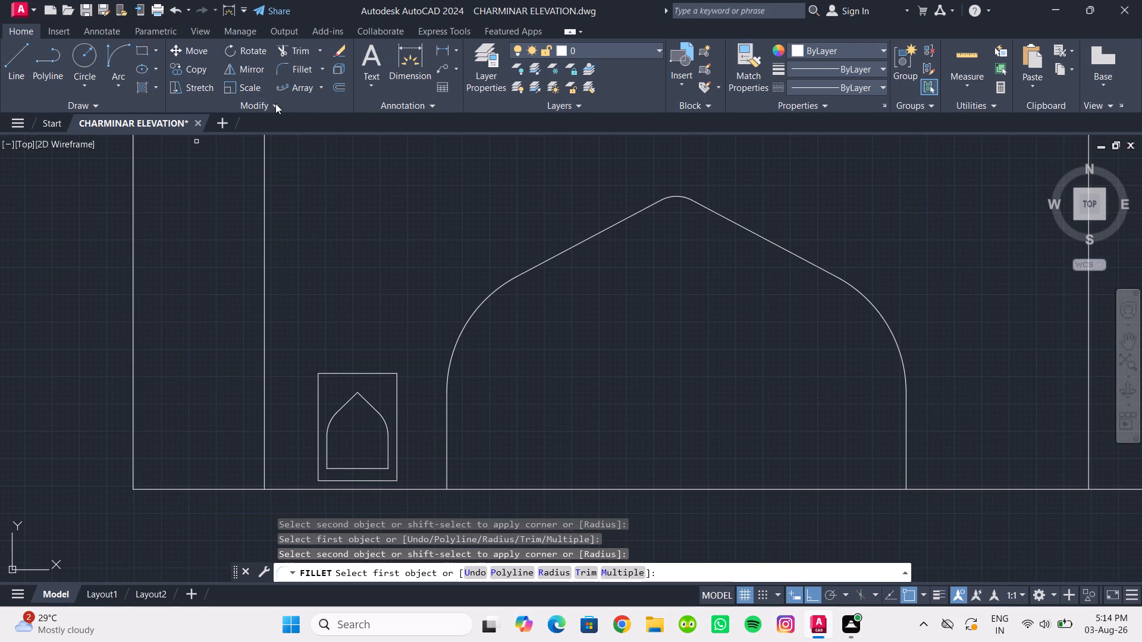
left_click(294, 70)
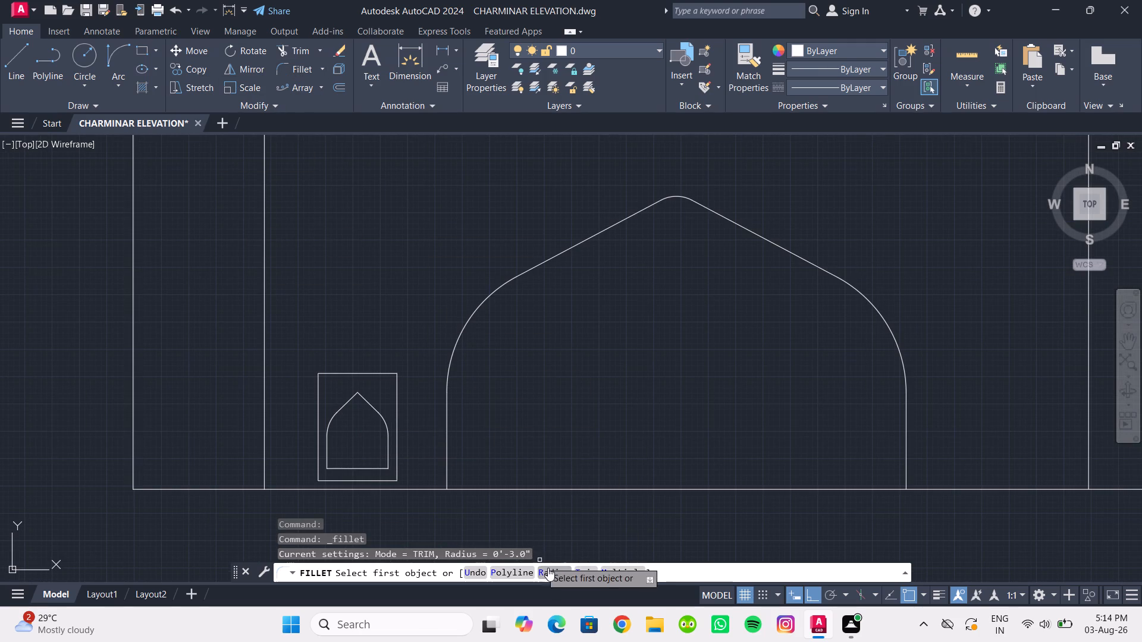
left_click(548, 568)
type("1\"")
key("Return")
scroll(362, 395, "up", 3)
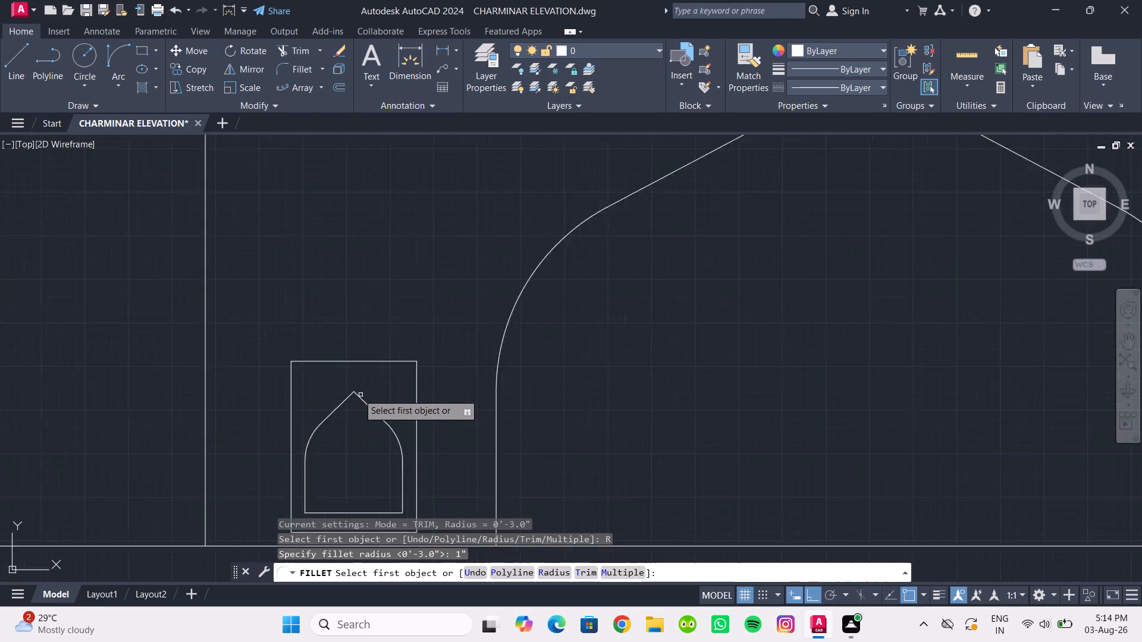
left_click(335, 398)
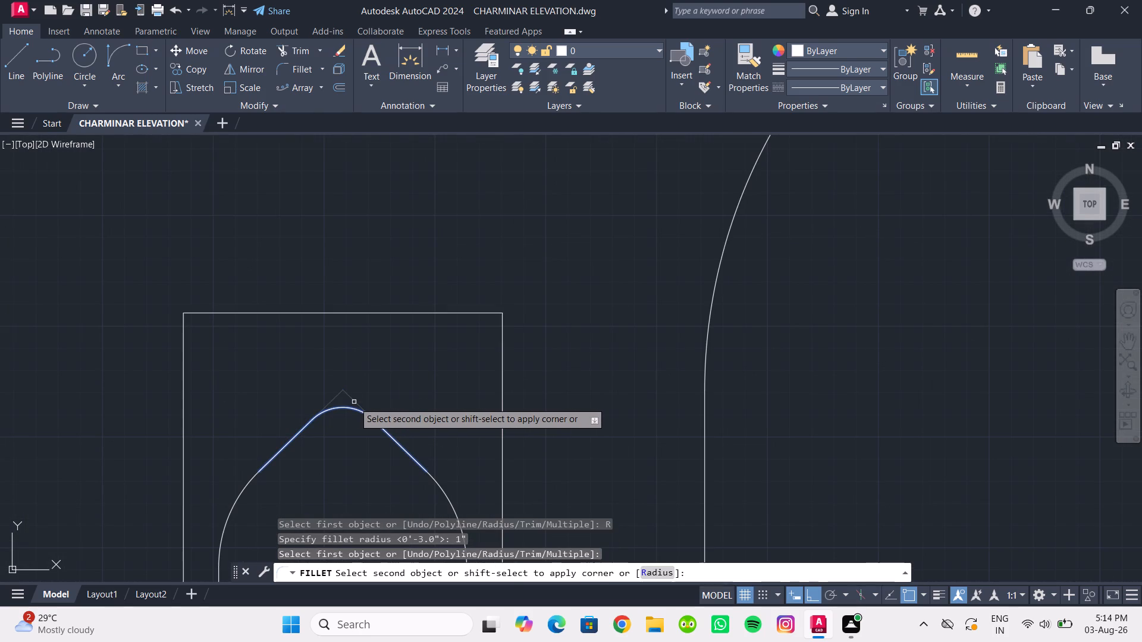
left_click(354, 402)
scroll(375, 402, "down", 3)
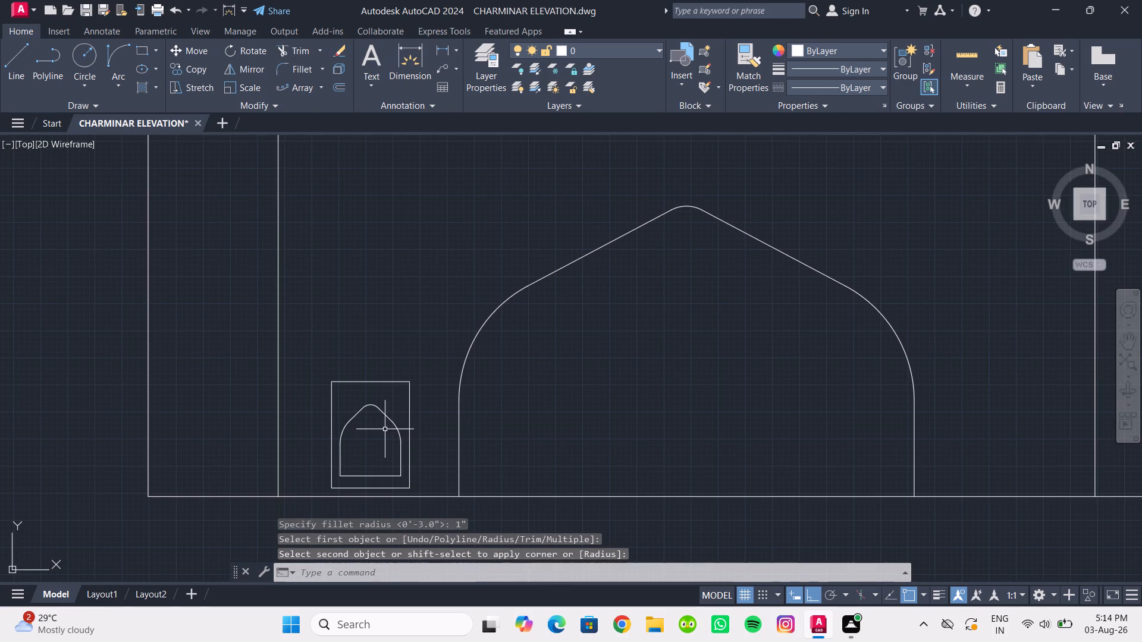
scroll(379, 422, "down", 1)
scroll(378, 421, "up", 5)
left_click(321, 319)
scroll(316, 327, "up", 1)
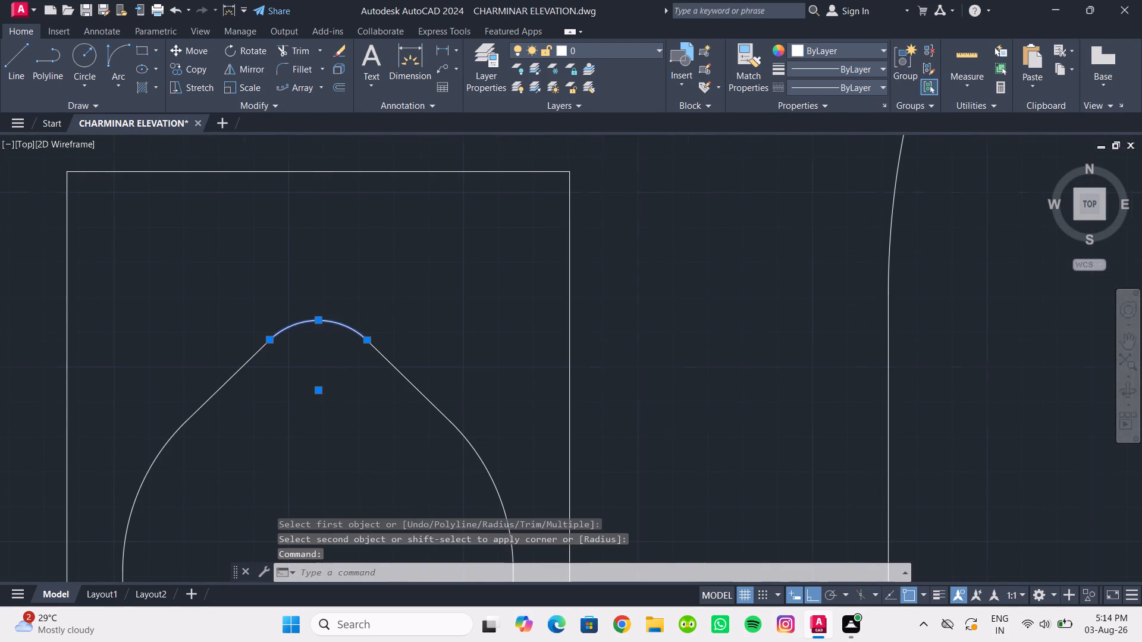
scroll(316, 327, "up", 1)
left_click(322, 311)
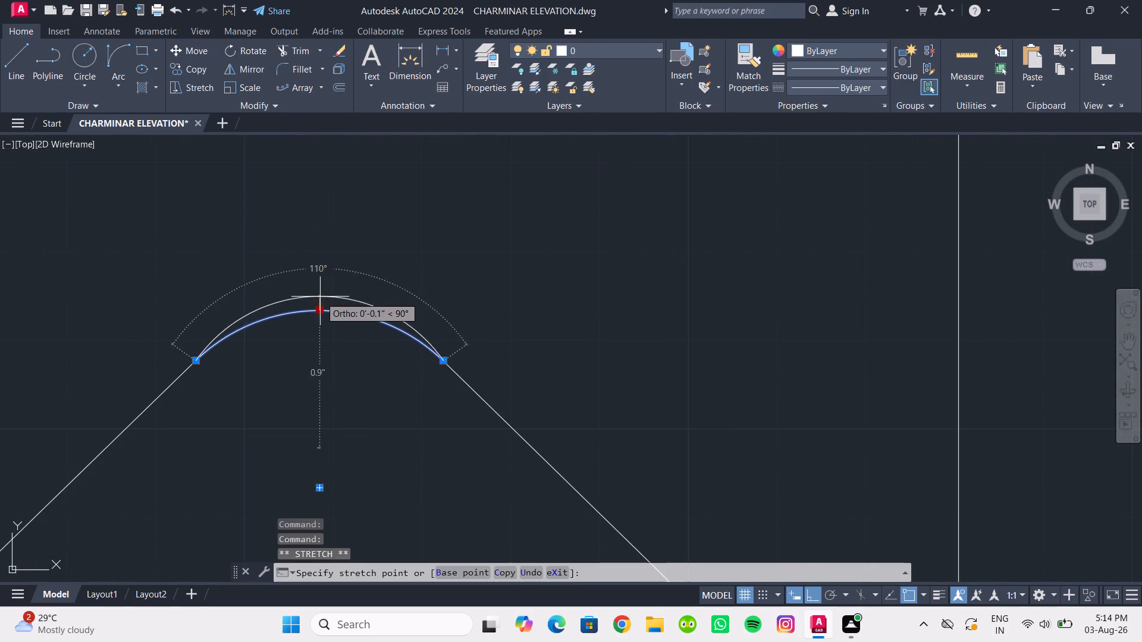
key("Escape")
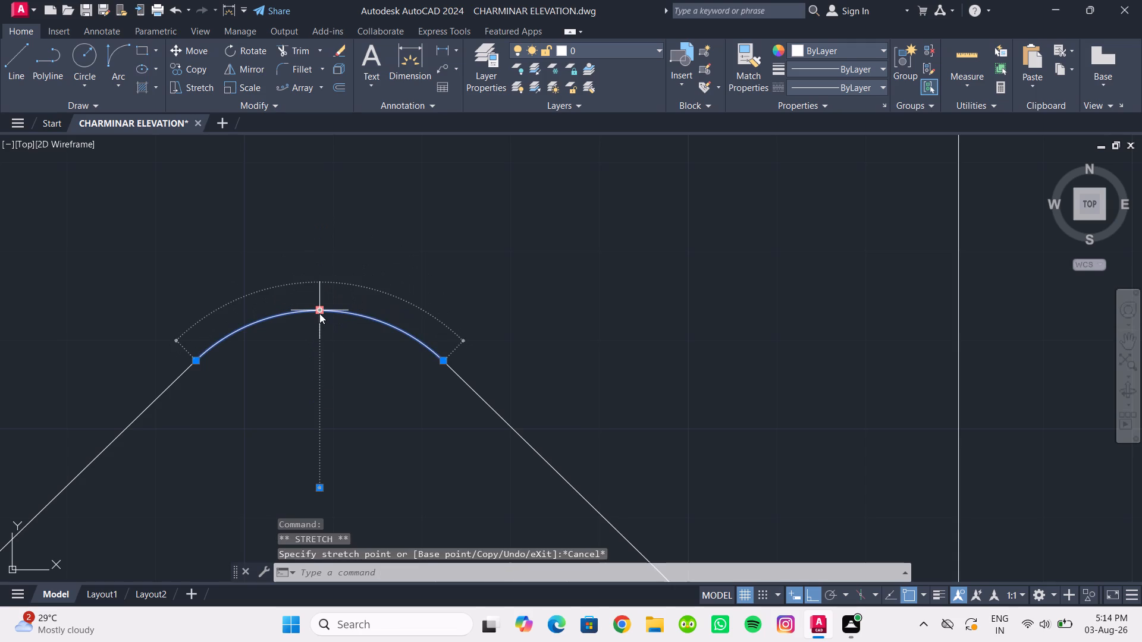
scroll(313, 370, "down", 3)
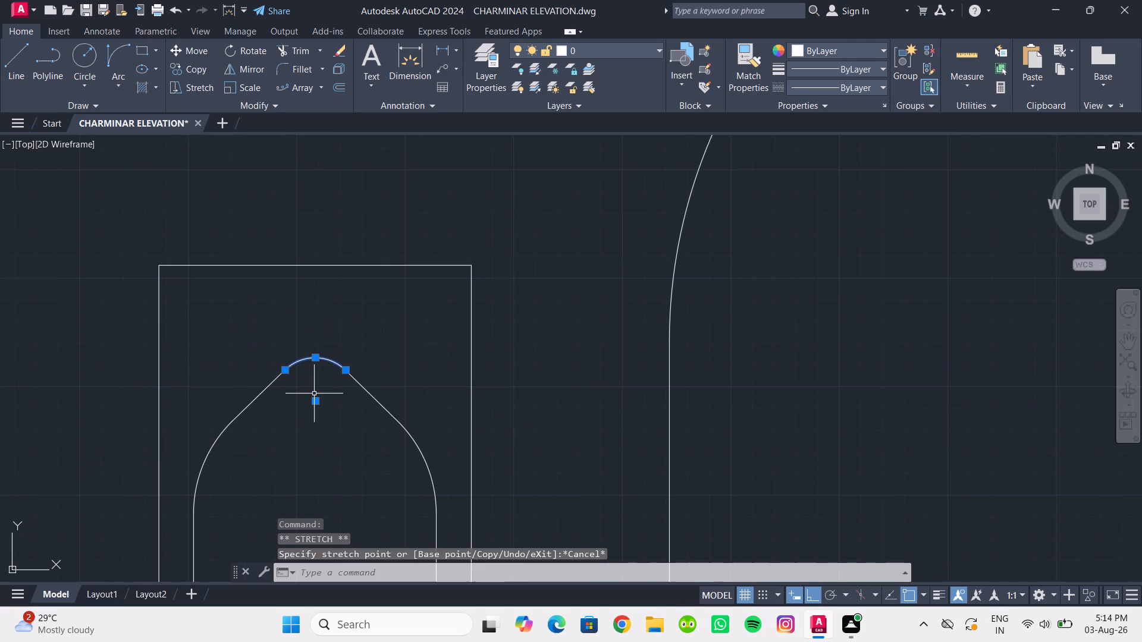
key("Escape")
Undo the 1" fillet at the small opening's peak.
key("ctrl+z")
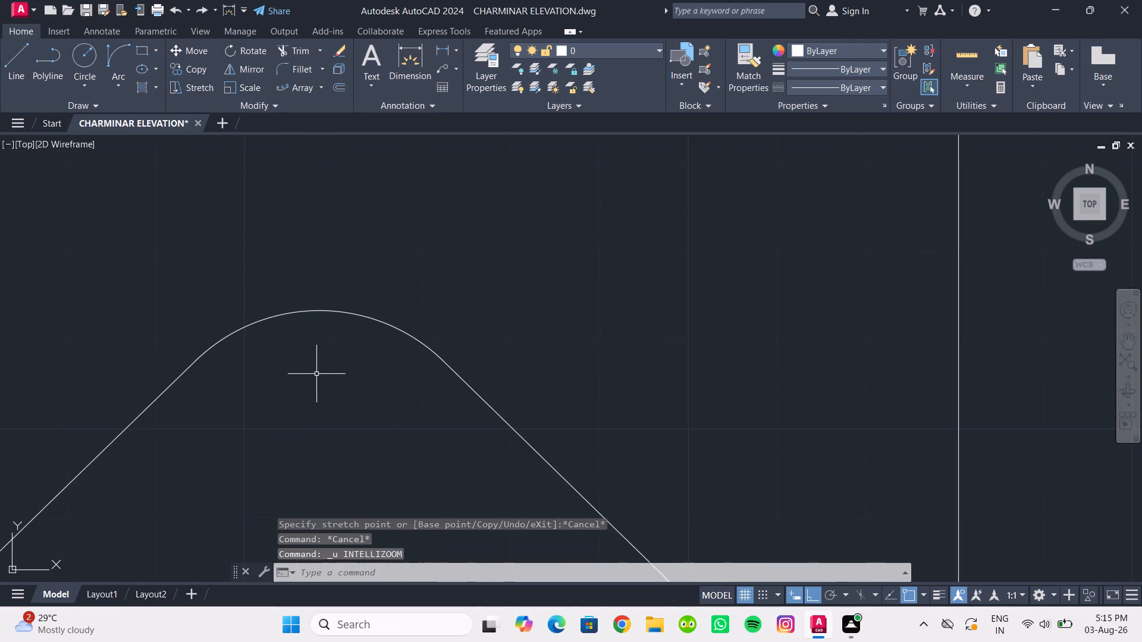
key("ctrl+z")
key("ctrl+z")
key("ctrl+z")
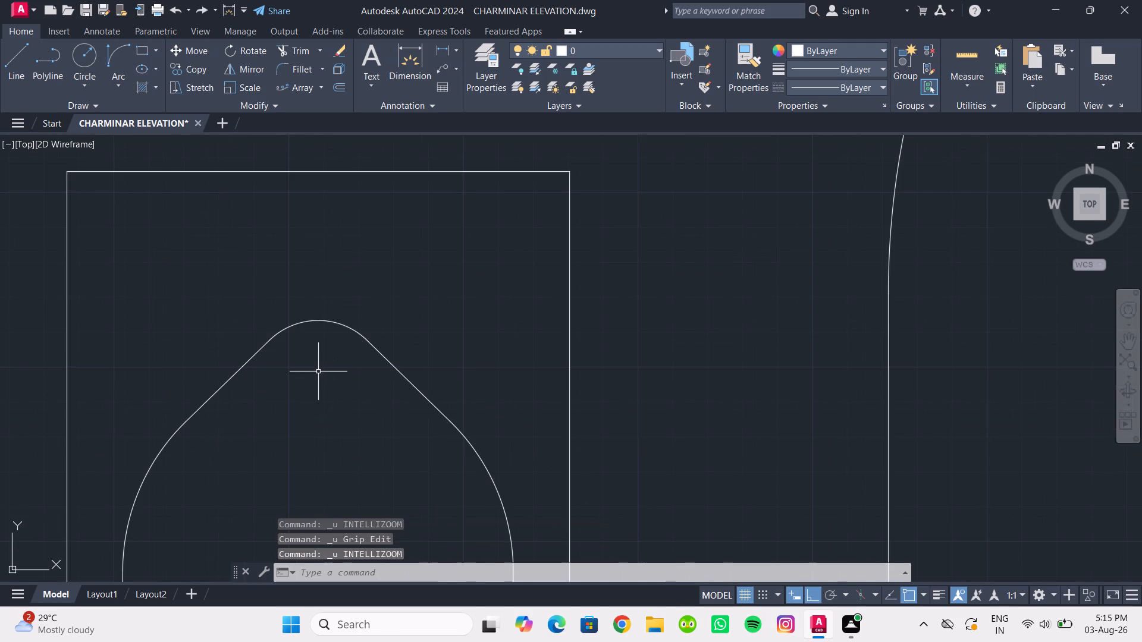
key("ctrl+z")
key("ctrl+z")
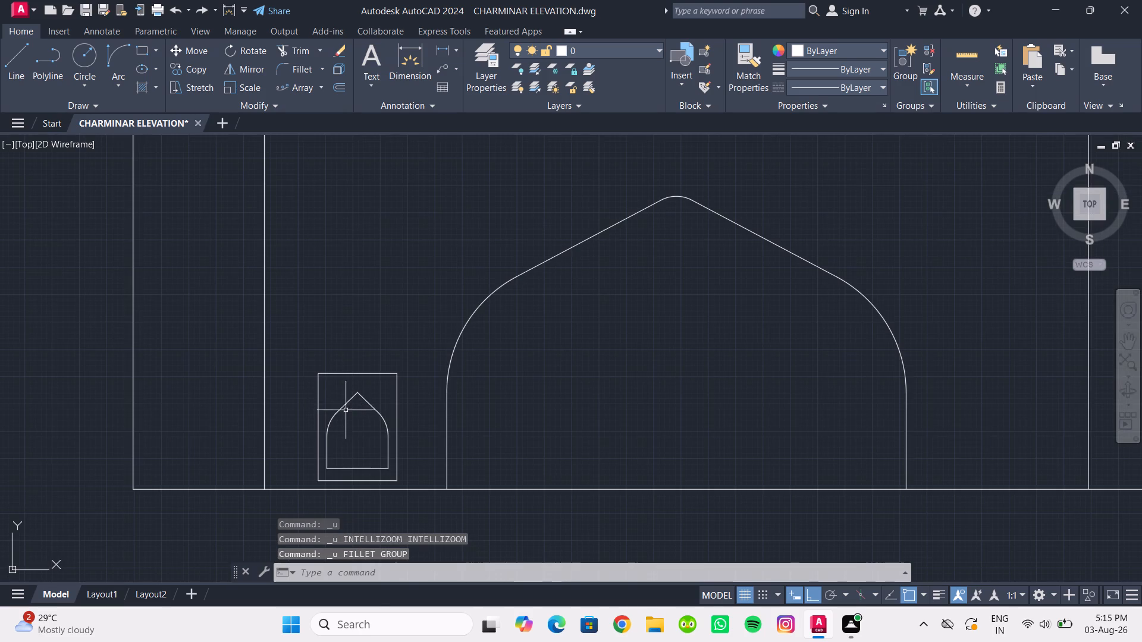
Fillet the small opening's peak between its two sloping lines with a 0.5" radius.
scroll(352, 404, "up", 1)
left_click(300, 74)
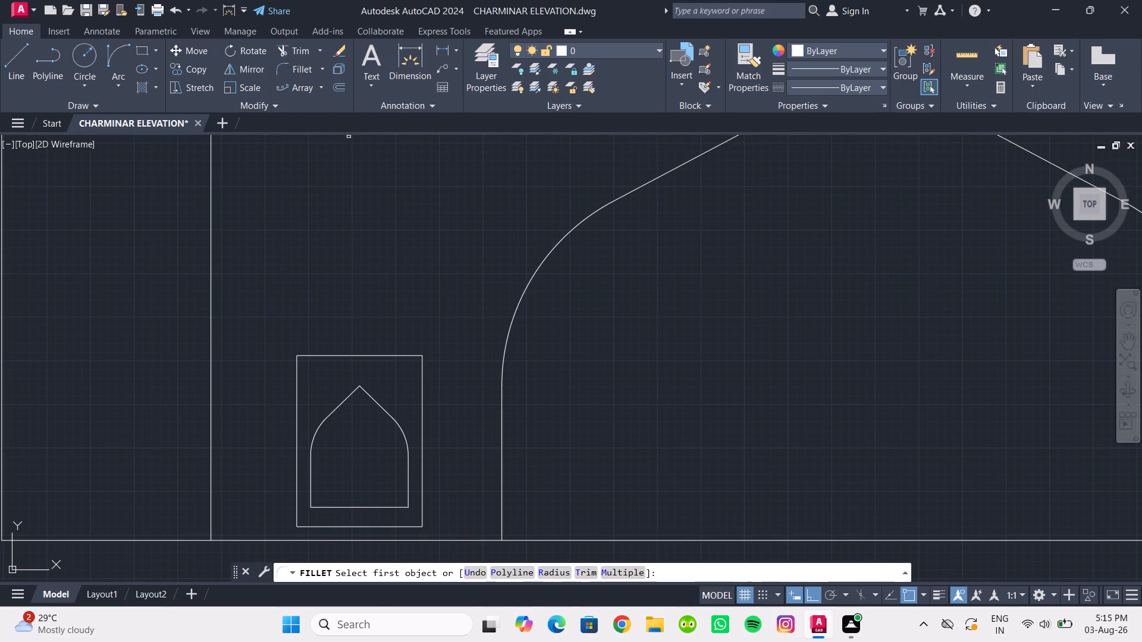
left_click(553, 565)
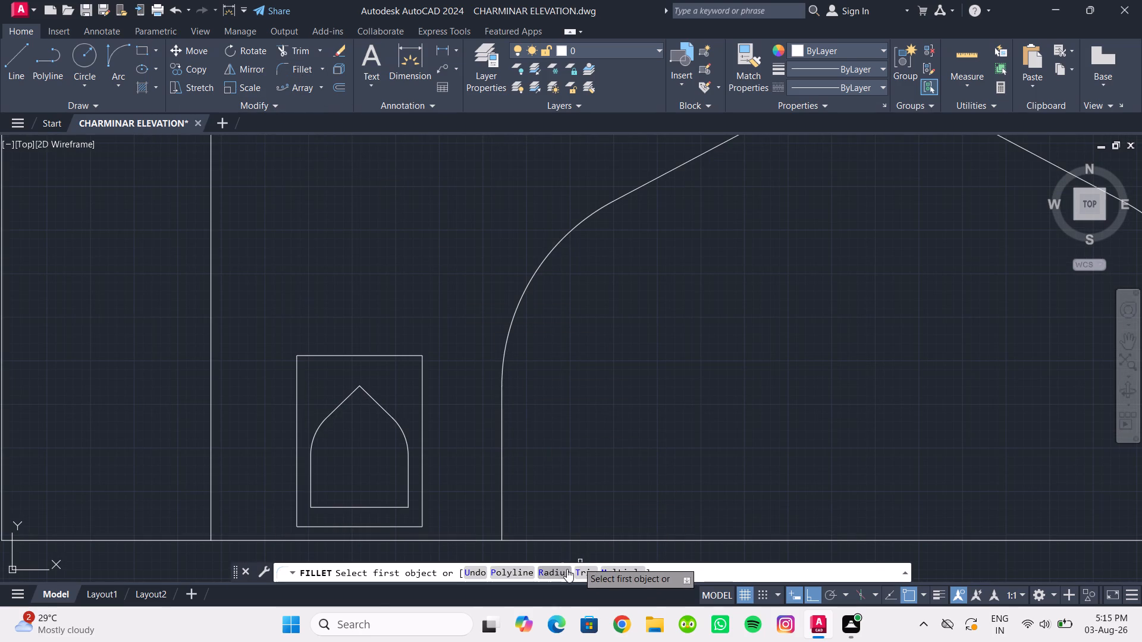
left_click(673, 578)
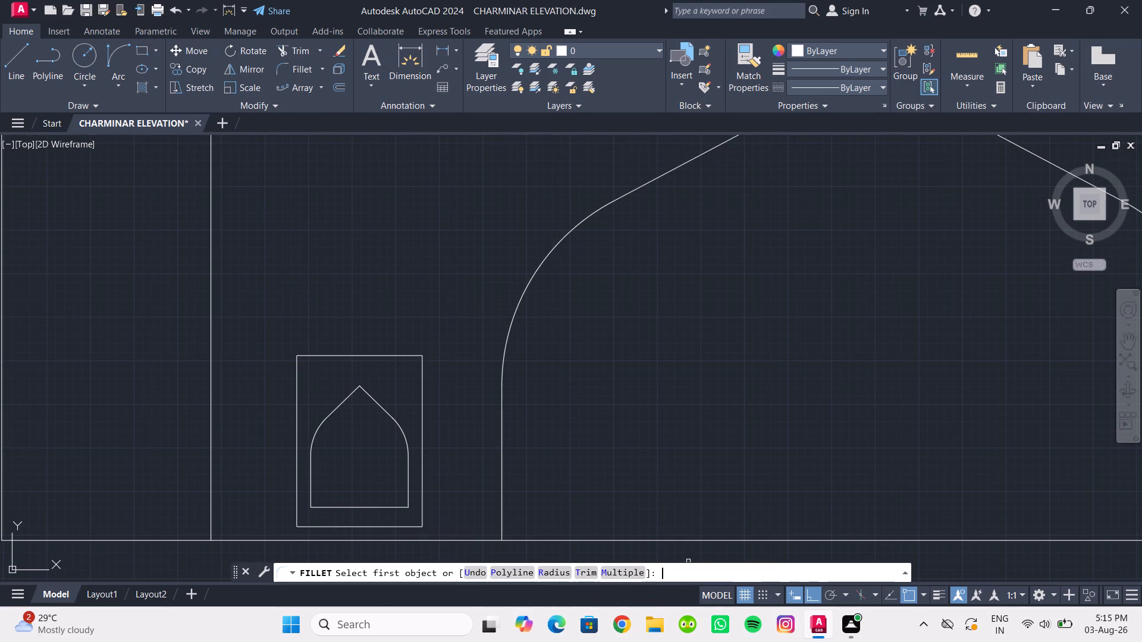
type("0.")
key("5")
key("BackSpace")
key("BackSpace")
key("BackSpace")
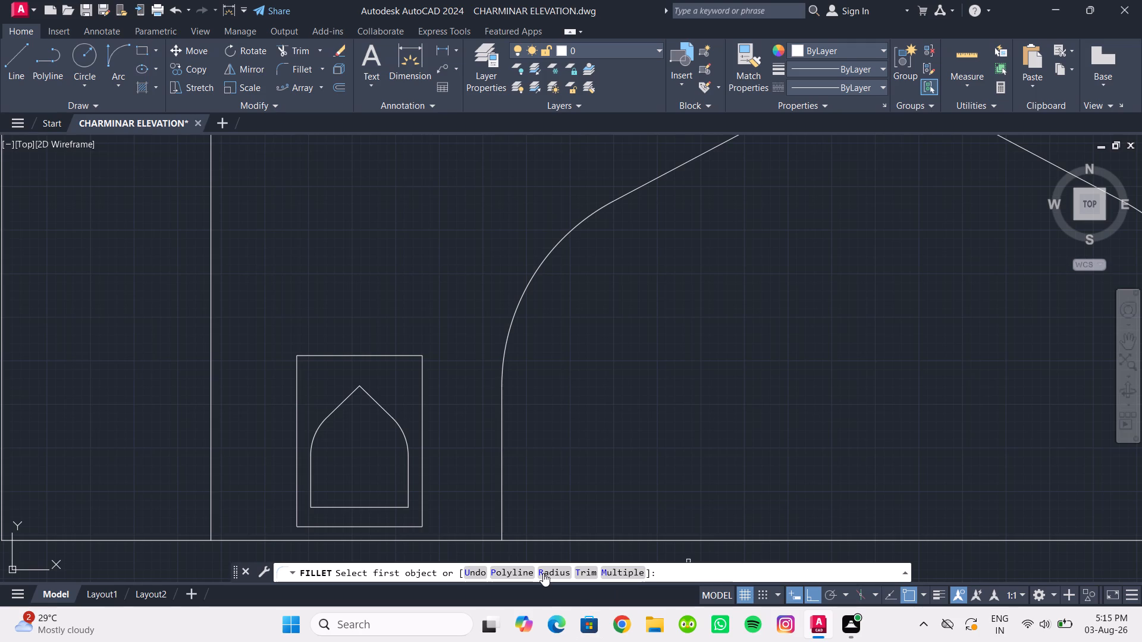
left_click(545, 573)
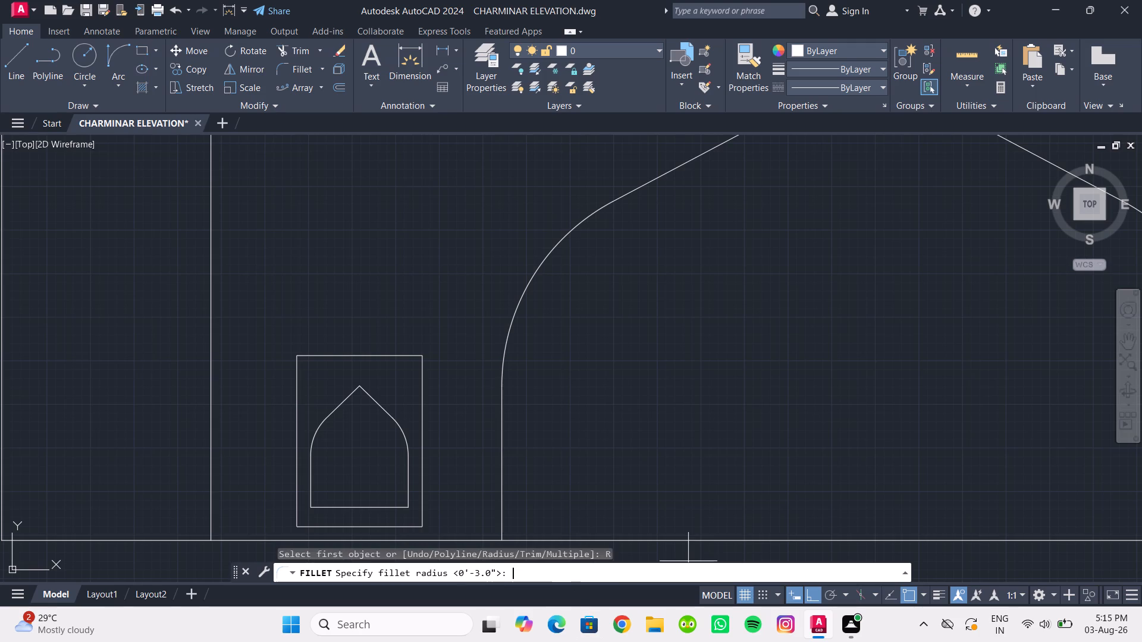
type("0.5\"")
key("Return")
scroll(375, 380, "up", 3)
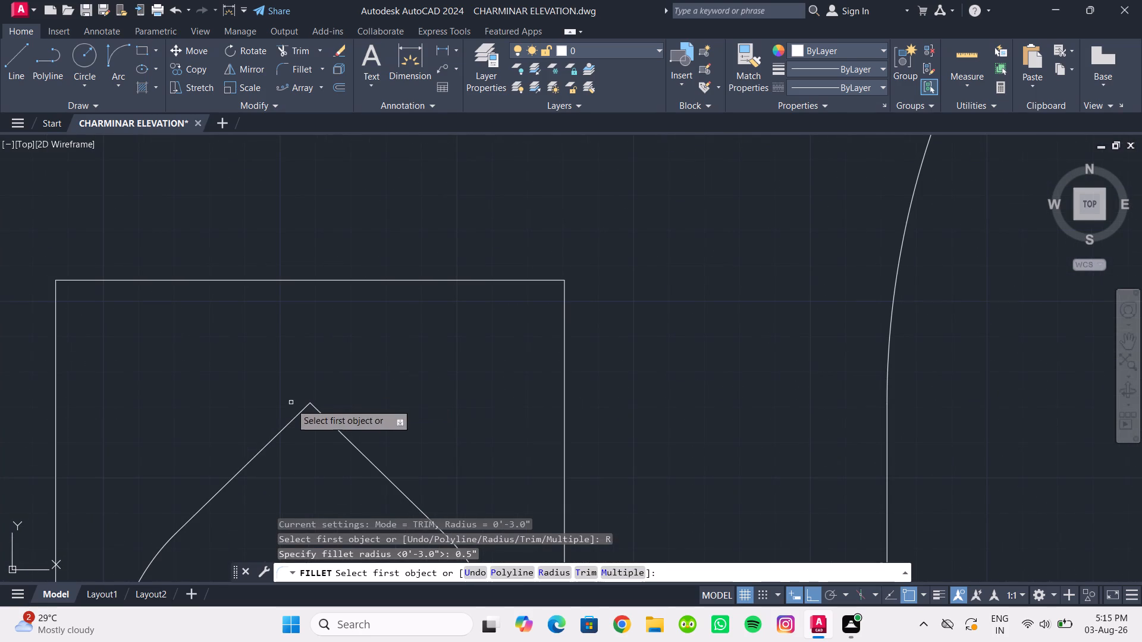
left_click(299, 417)
left_click(317, 413)
scroll(332, 403, "down", 3)
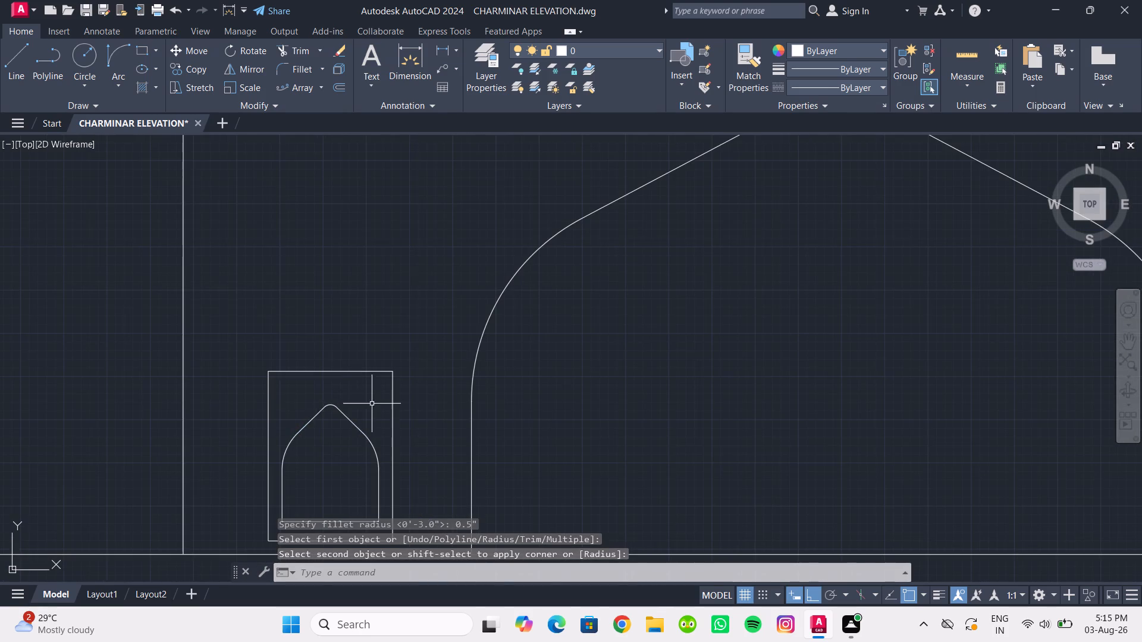
scroll(376, 411, "down", 2)
middle_click_drag(419, 454, 430, 417)
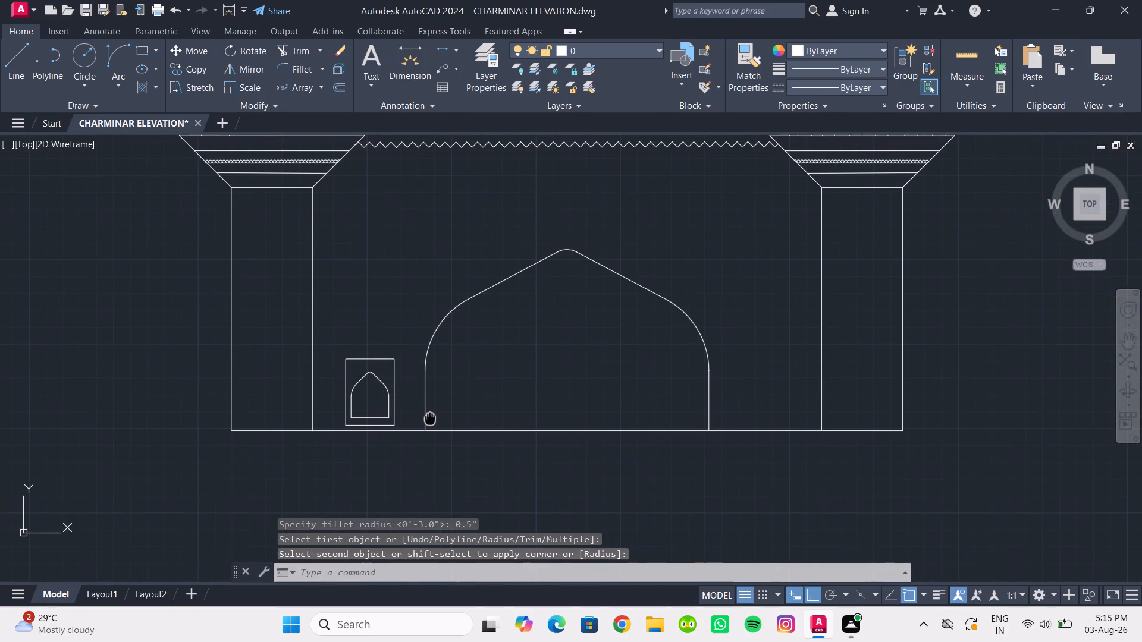
middle_click_drag(430, 417, 432, 414)
key("Escape")
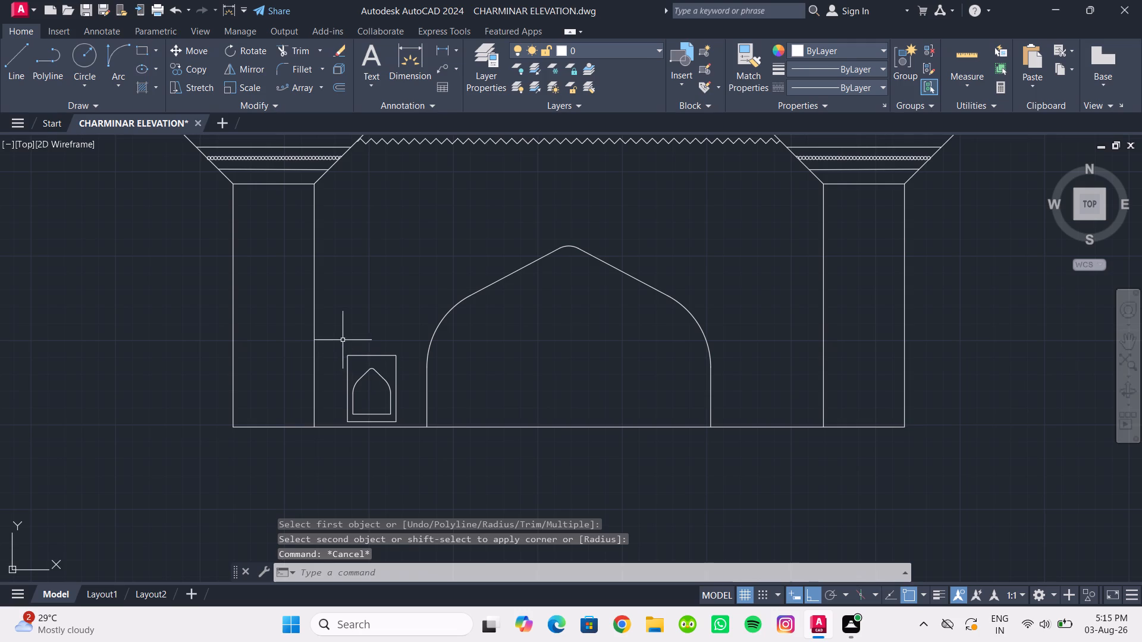
Copy the small framed opening three times straight up, about 11", 1'-10" and 2'-8" above the original.
left_click(341, 340)
scroll(414, 429, "up", 2)
left_click(385, 426)
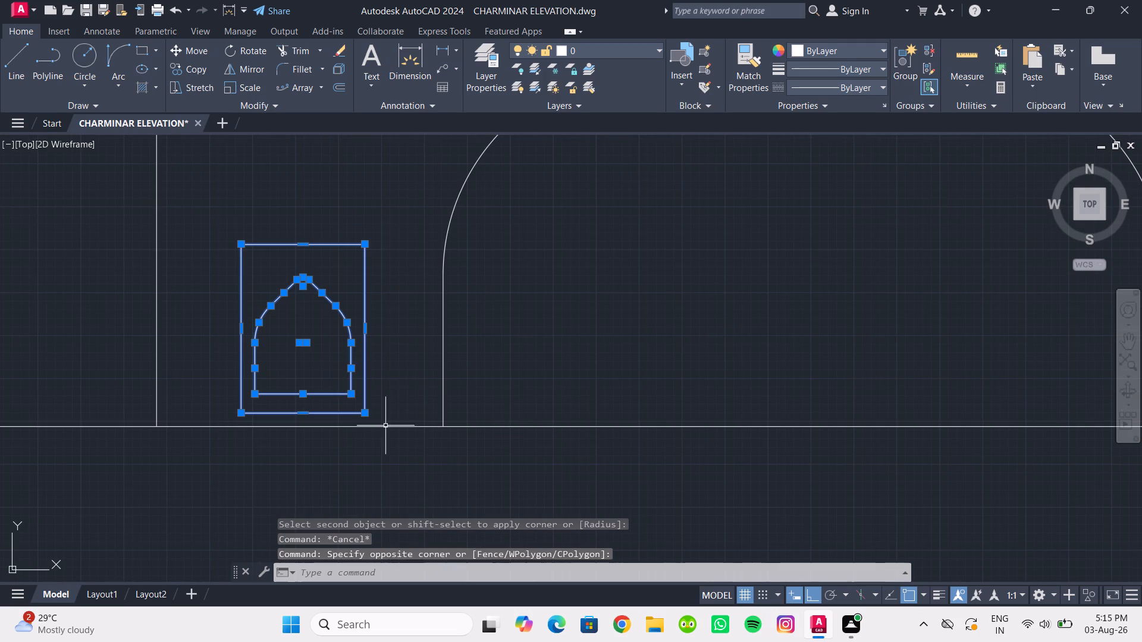
left_click(178, 70)
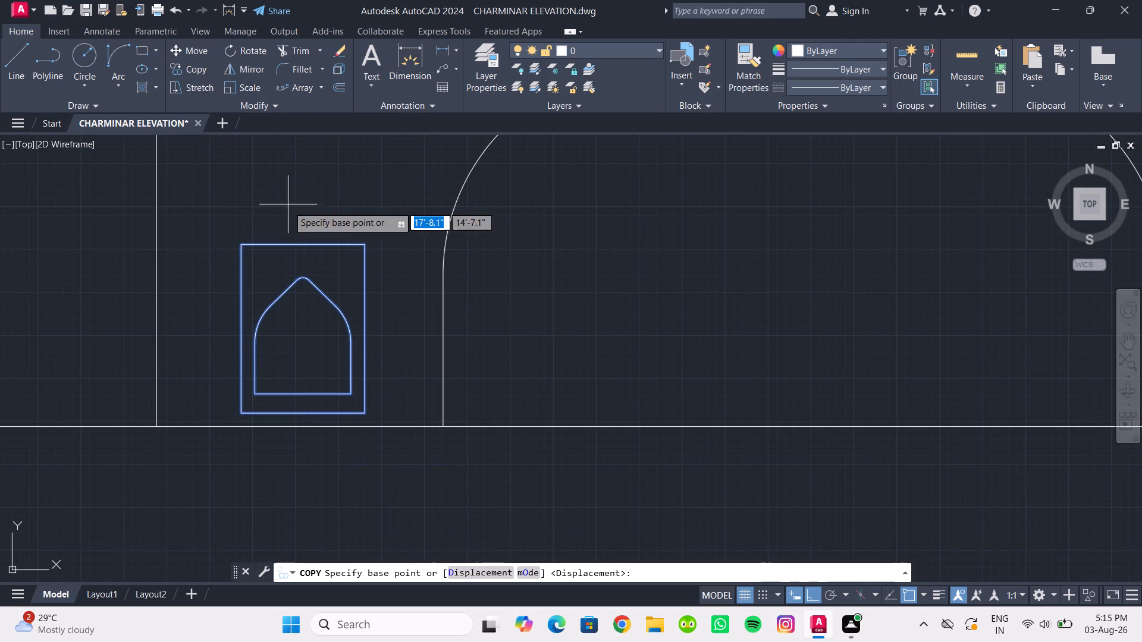
scroll(281, 297, "down", 3)
middle_click_drag(281, 296, 299, 364)
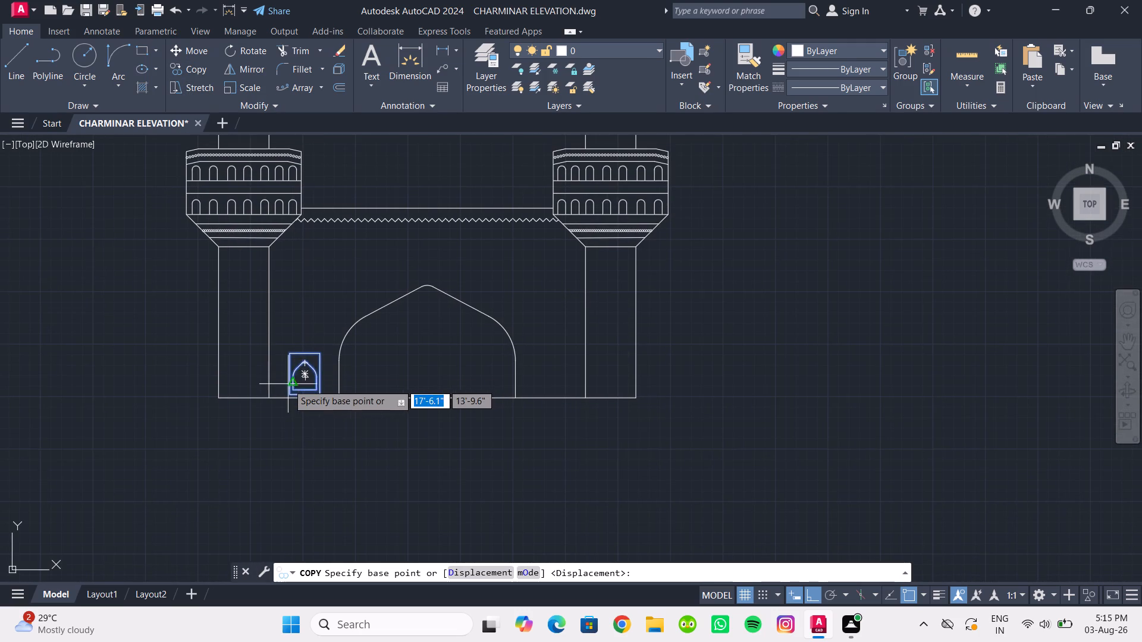
scroll(285, 361, "up", 1)
scroll(288, 417, "up", 3)
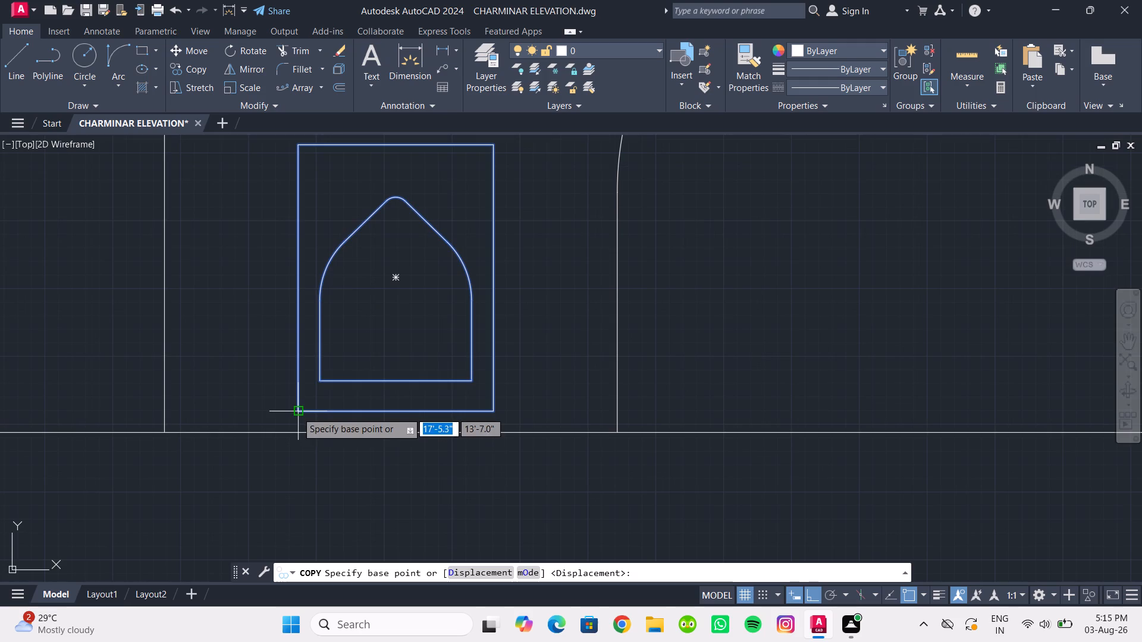
left_click_drag(297, 412, 297, 403)
scroll(290, 207, "down", 2)
middle_click_drag(287, 228, 299, 351)
scroll(296, 289, "up", 2)
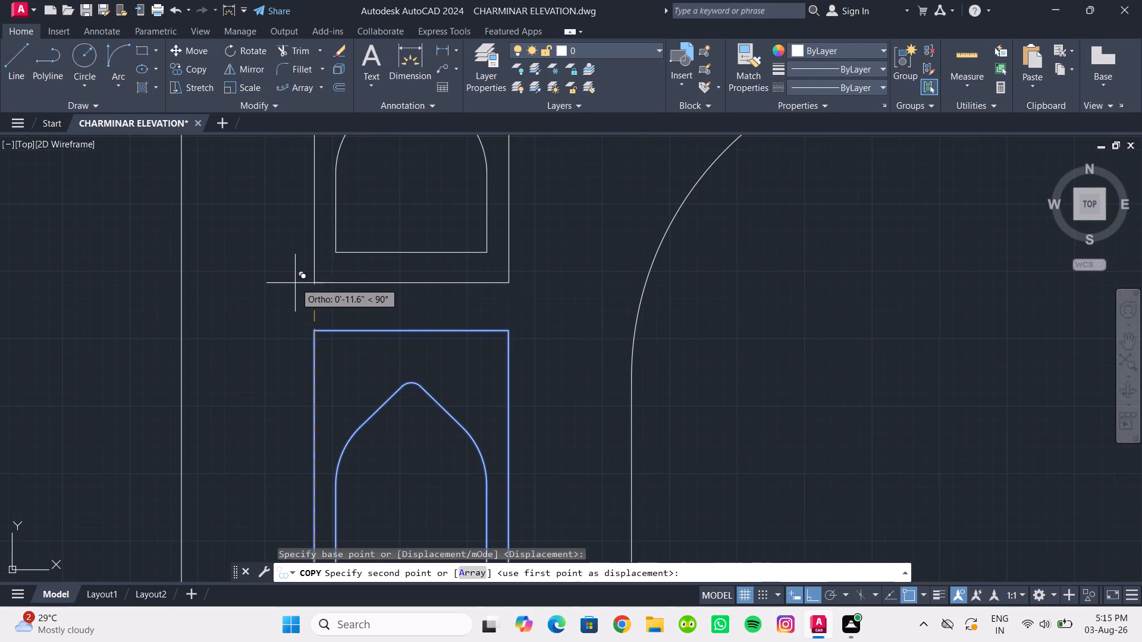
left_click(308, 292)
scroll(306, 270, "down", 1)
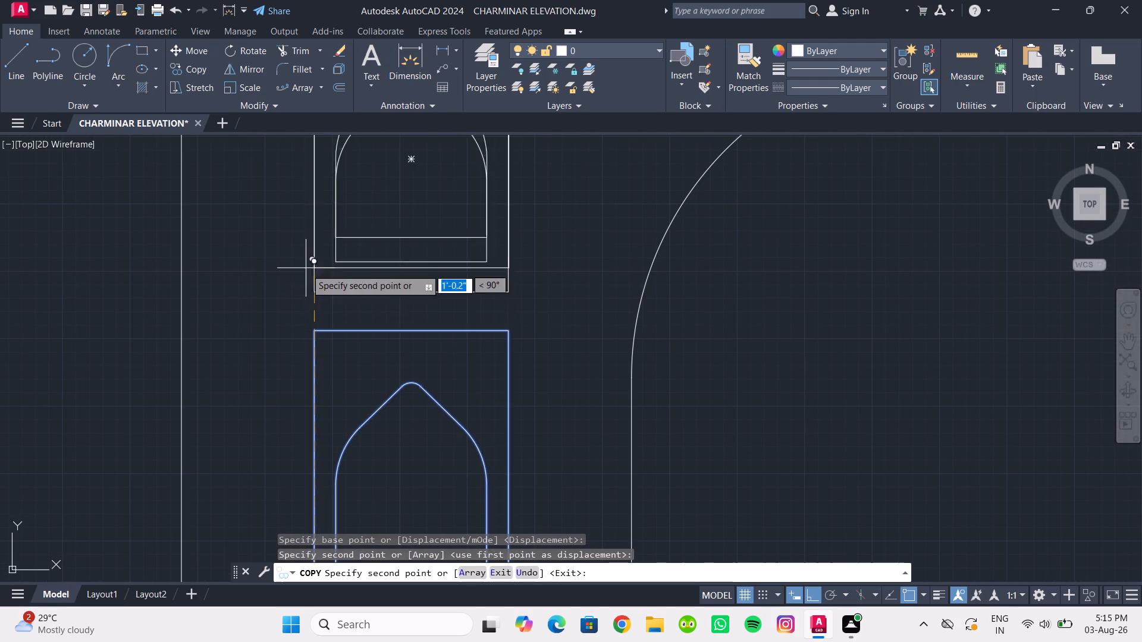
scroll(306, 270, "down", 2)
middle_click_drag(306, 272, 315, 385)
scroll(304, 311, "up", 3)
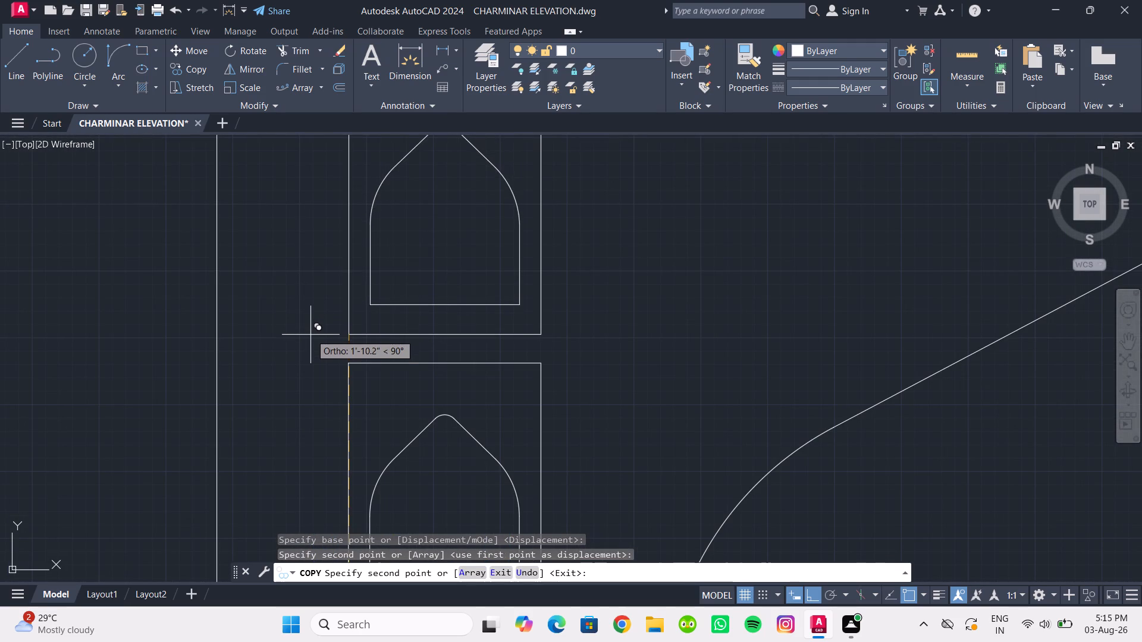
left_click(310, 339)
scroll(313, 289, "down", 2)
middle_click_drag(313, 289, 305, 415)
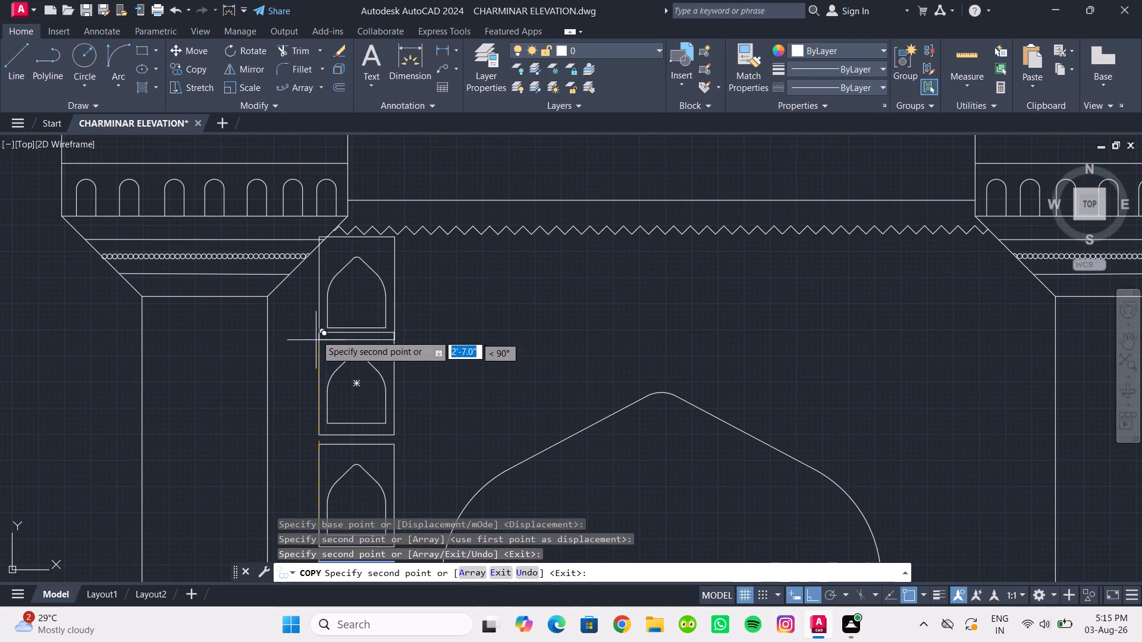
scroll(318, 324, "up", 4)
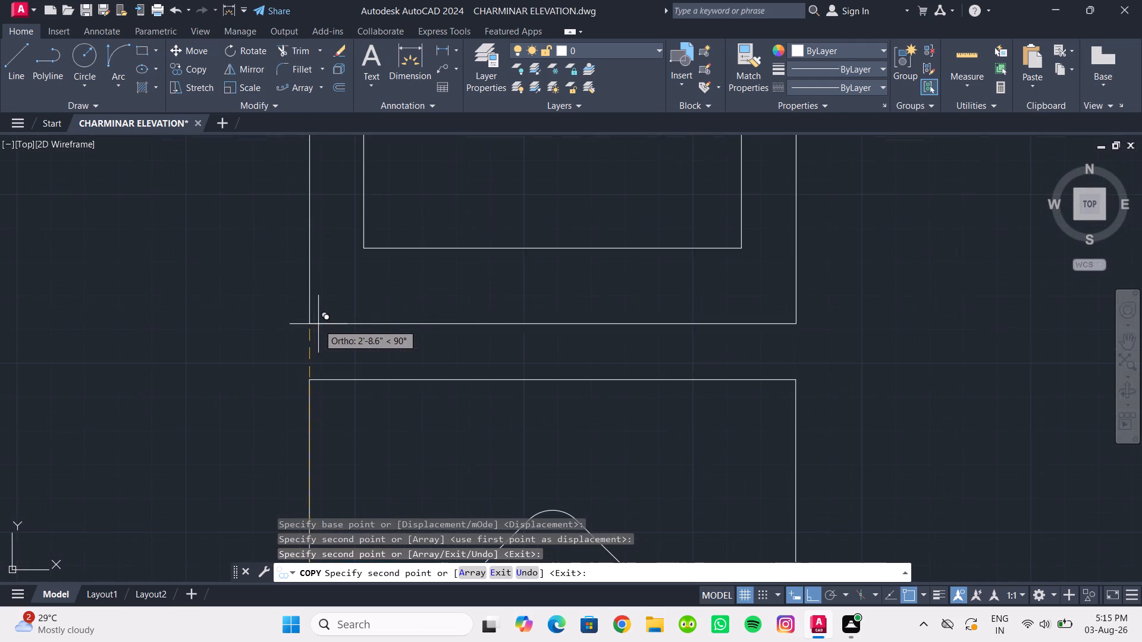
left_click(319, 360)
scroll(319, 360, "down", 2)
middle_click_drag(317, 363, 300, 308)
key("Escape")
Stretch the bottom frame's top edge down about 0.8" towards the peak of its arch.
scroll(308, 363, "down", 3)
middle_click_drag(308, 365, 286, 262)
scroll(287, 260, "up", 1)
middle_click_drag(303, 423, 280, 259)
scroll(269, 310, "up", 1)
left_click(231, 294)
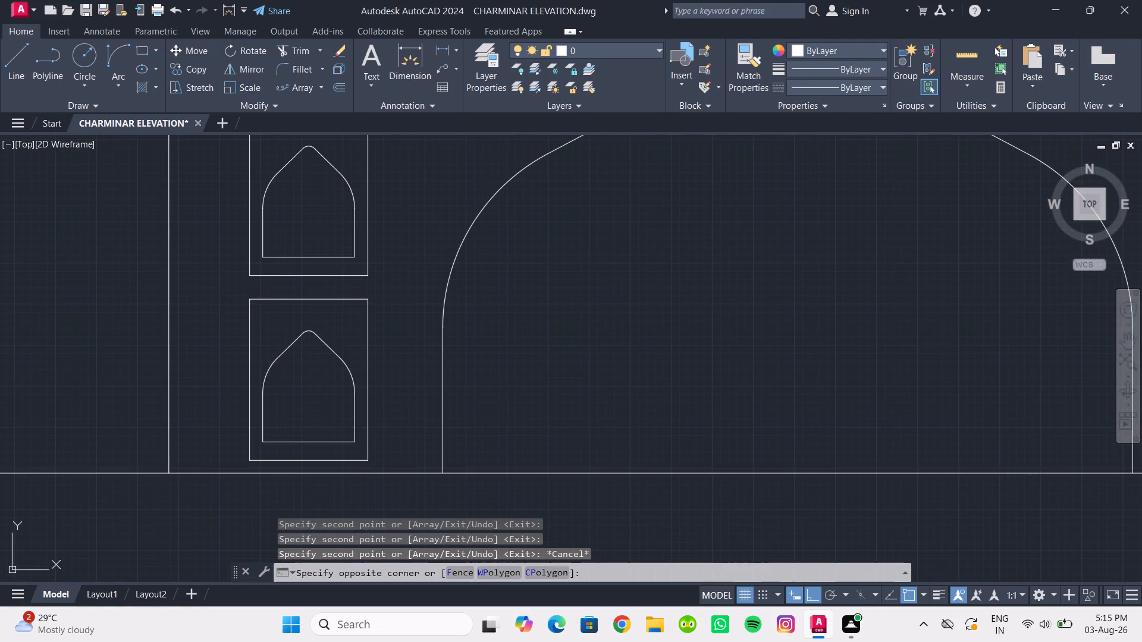
key("Escape")
left_click(341, 299)
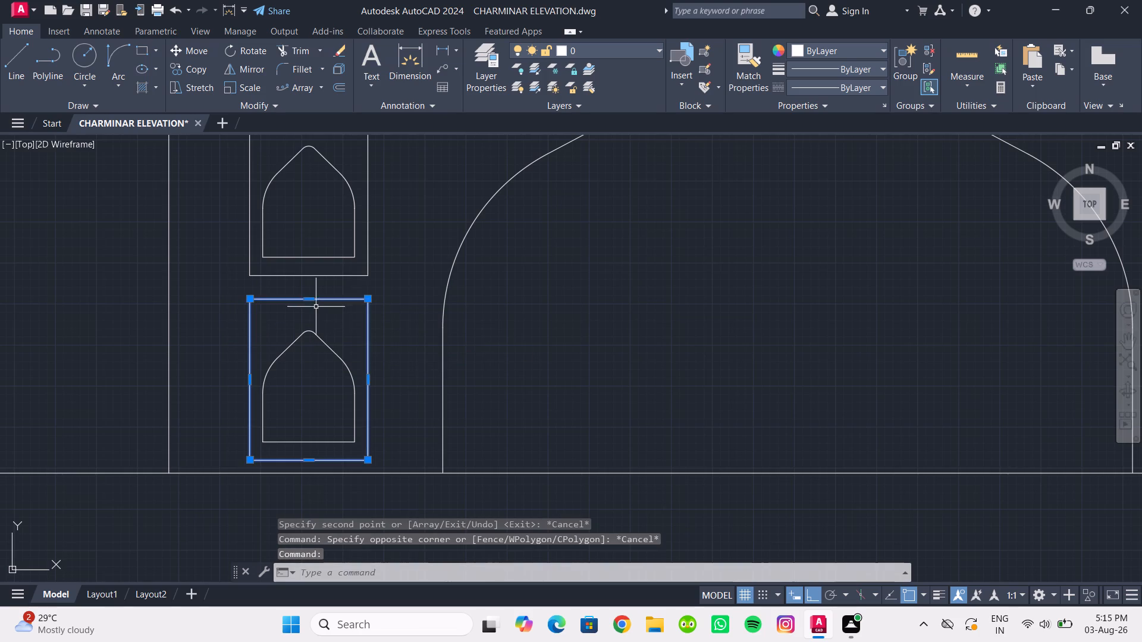
scroll(310, 307, "up", 2)
left_click(303, 289)
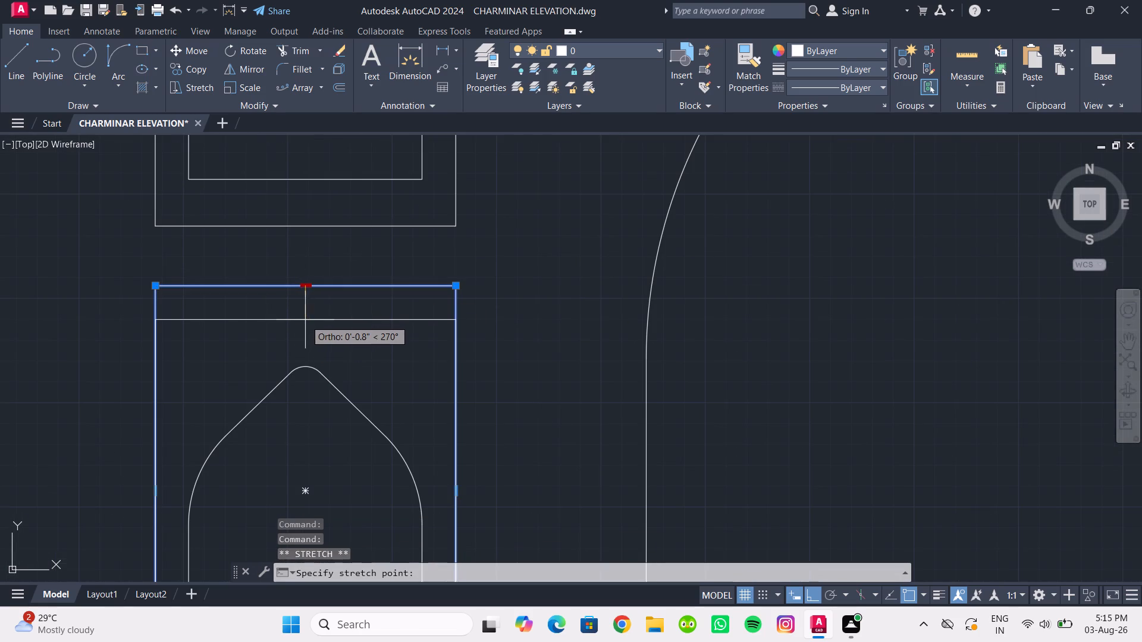
left_click(306, 320)
Stretch the top edge of the second frame from the bottom down towards its arch's peak.
scroll(316, 328, "down", 3)
middle_click_drag(340, 313, 358, 407)
scroll(341, 308, "up", 2)
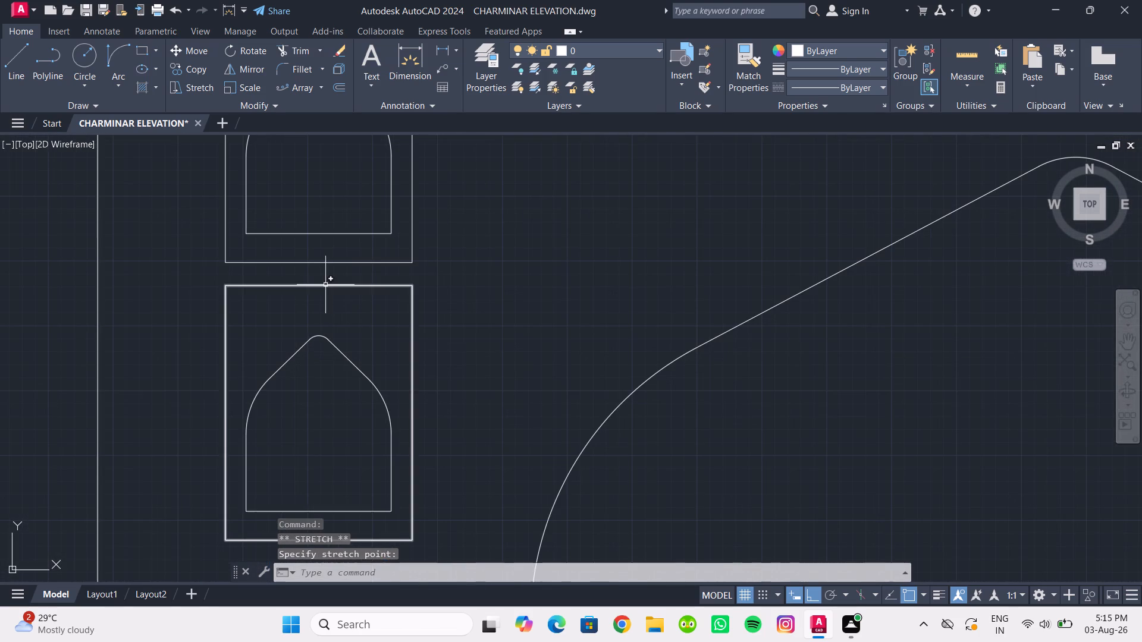
left_click(325, 284)
left_click(319, 287)
left_click(321, 311)
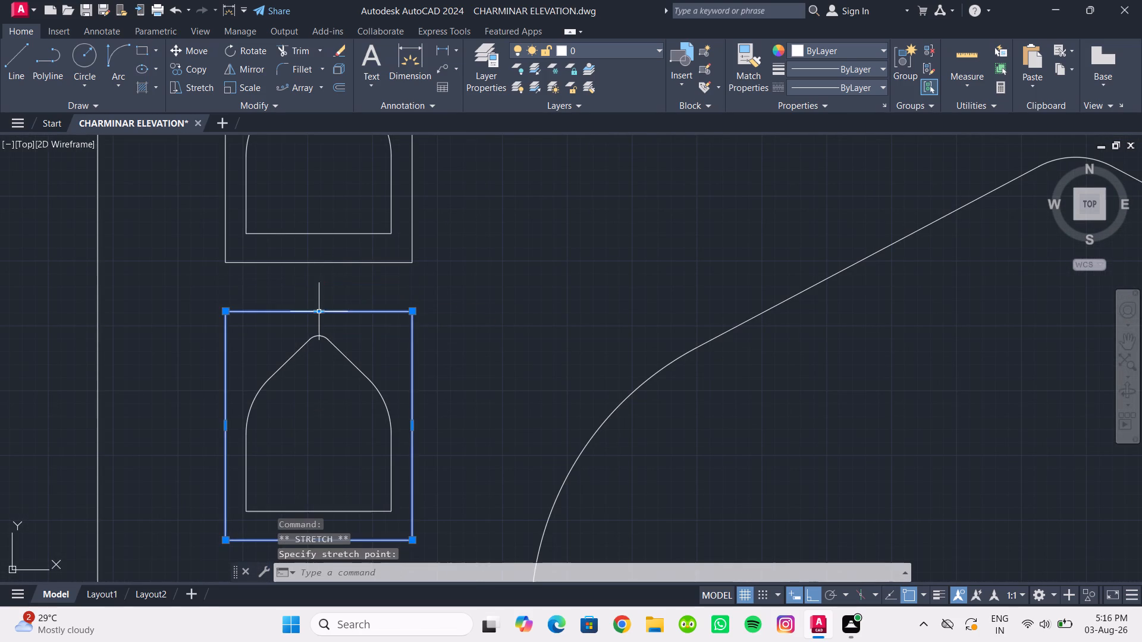
Stretch the top edge of the third frame from the bottom down about 1.2" towards its arch's peak.
scroll(326, 293, "down", 2)
middle_click_drag(326, 295, 336, 367)
scroll(327, 271, "up", 2)
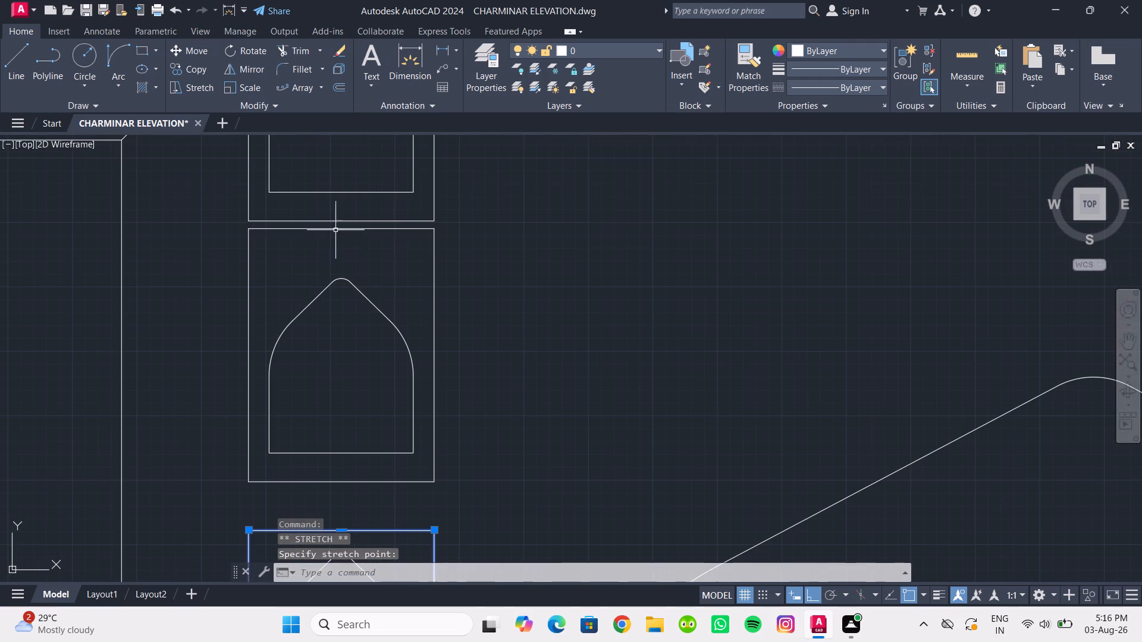
left_click(335, 229)
left_click(340, 230)
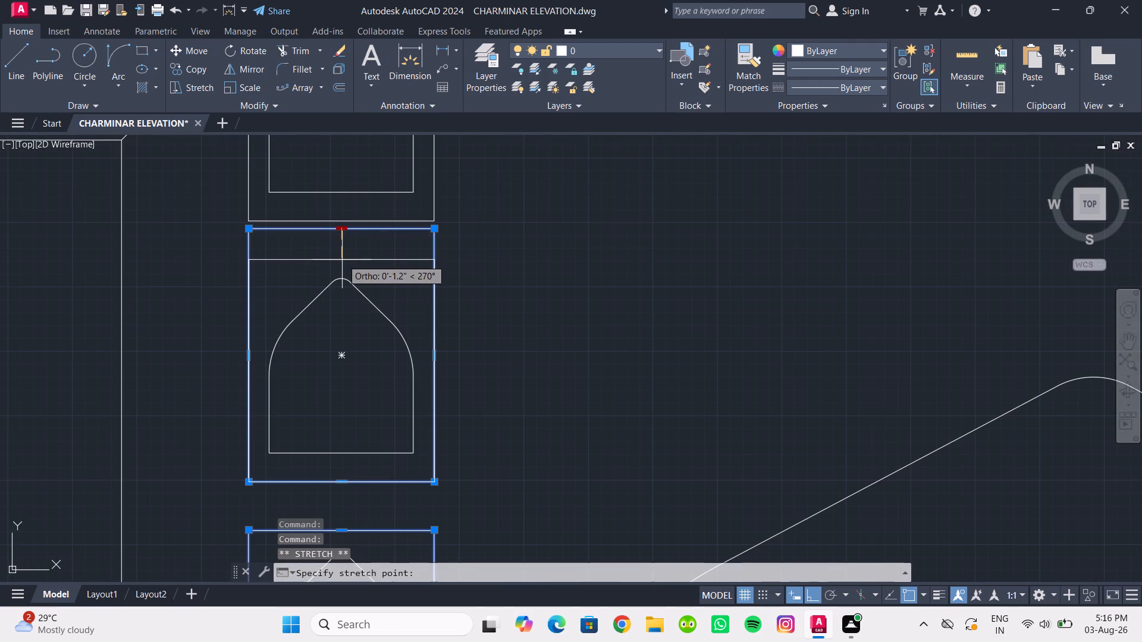
left_click(342, 260)
Stretch the topmost frame's top edge down about 1" so it sits below the zigzag band.
scroll(342, 251, "down", 1)
middle_click_drag(342, 251, 354, 392)
middle_click_drag(346, 251, 340, 310)
scroll(339, 266, "up", 2)
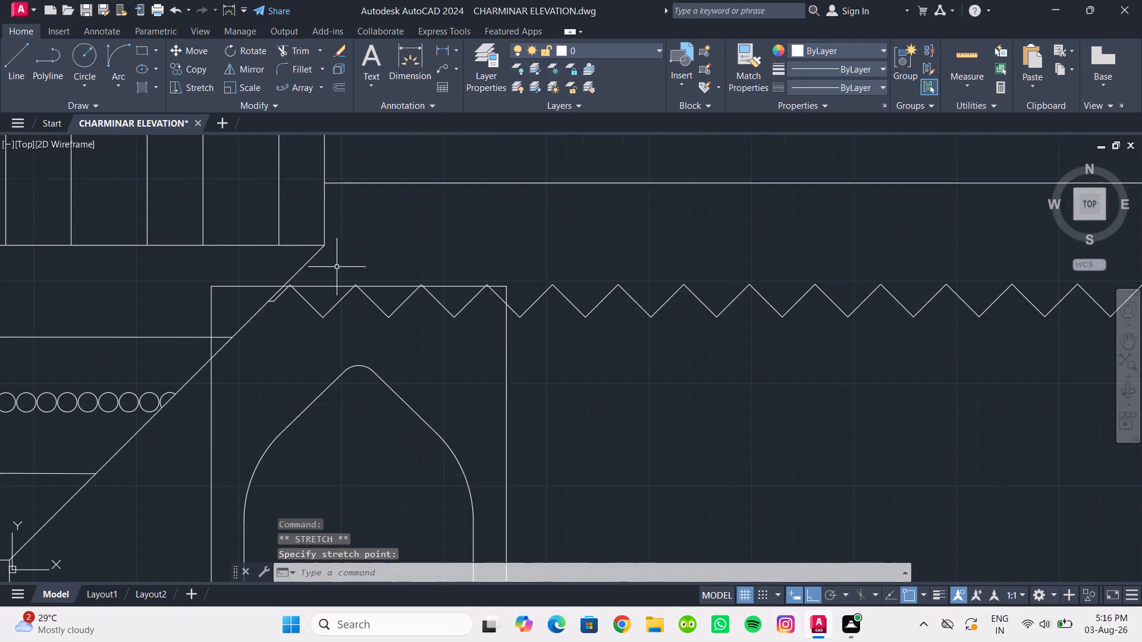
left_click(335, 288)
left_click(356, 287)
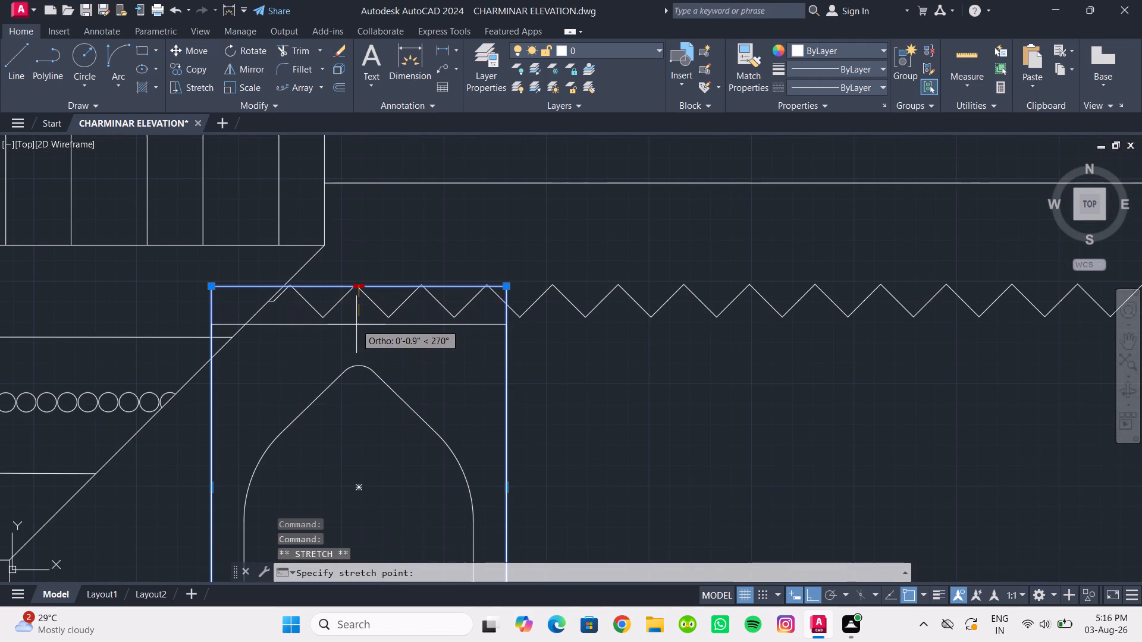
left_click(357, 329)
Stretch the bottom frame's top edge down by about another 0.4" towards its arch's peak.
scroll(359, 332, "down", 1)
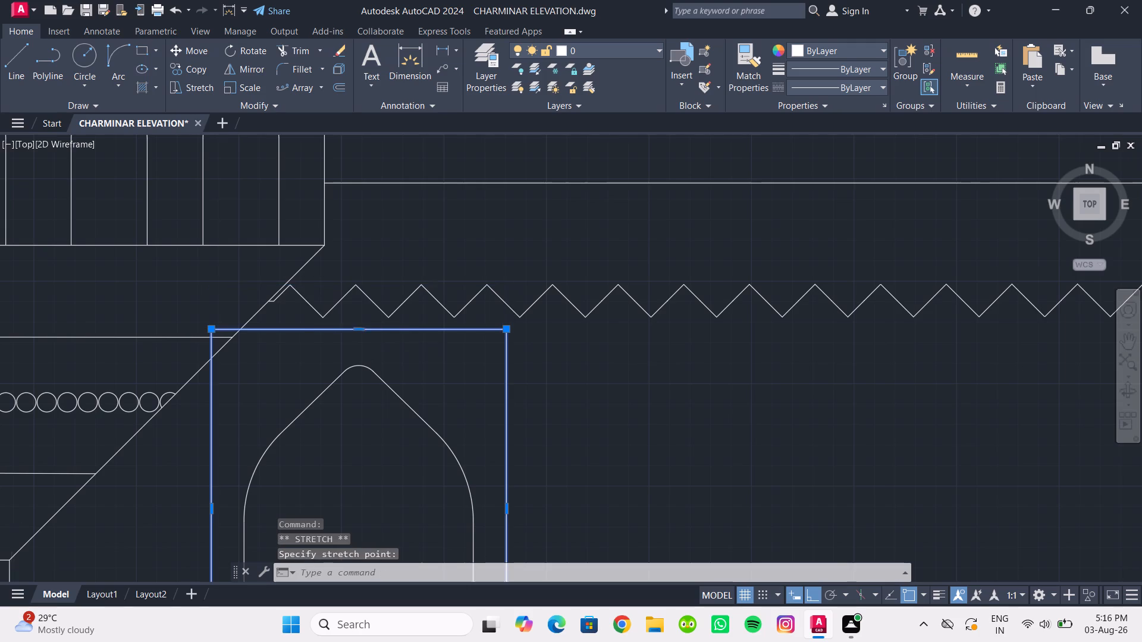
scroll(359, 333, "down", 1)
middle_click_drag(359, 333, 335, 206)
scroll(335, 293, "down", 1)
middle_click_drag(335, 294, 327, 228)
scroll(334, 253, "down", 1)
middle_click_drag(344, 370, 341, 319)
scroll(317, 339, "up", 2)
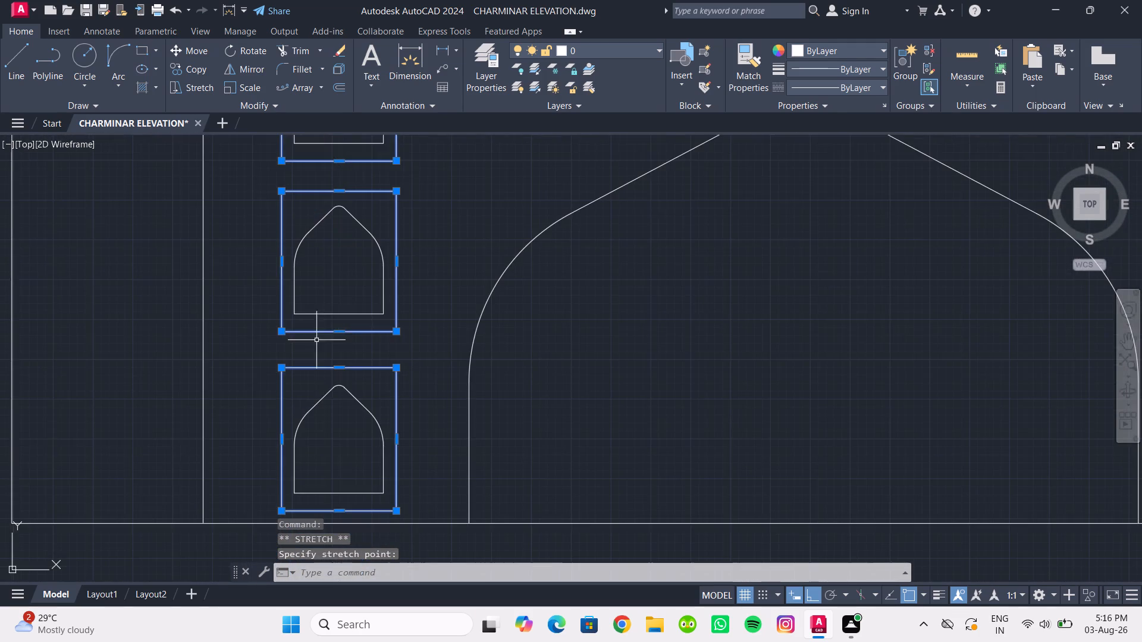
middle_click_drag(316, 354, 295, 317)
left_click(319, 334)
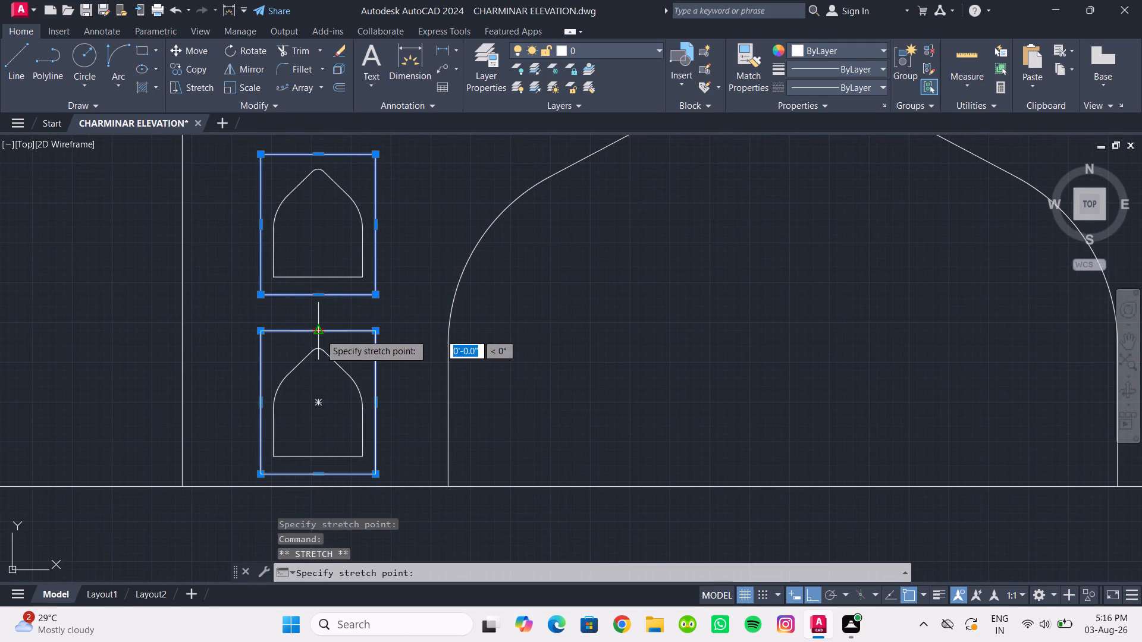
scroll(321, 338, "up", 3)
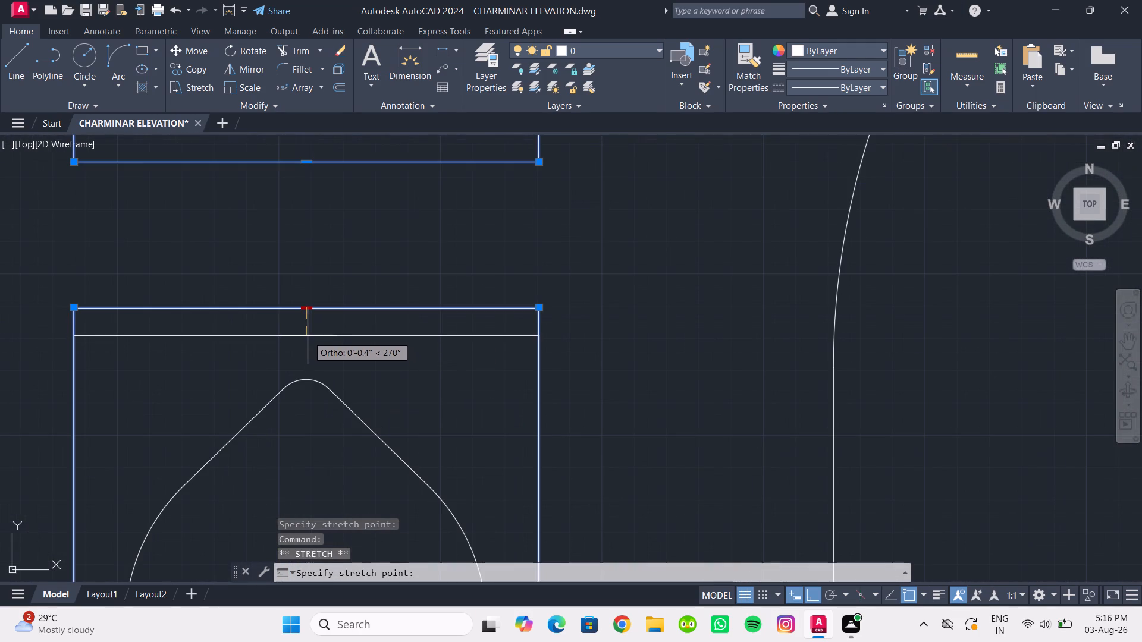
left_click(307, 335)
Move the second framed arch from the bottom straight down about 1.2" to even out the column's spacing.
scroll(306, 332, "down", 6)
middle_click_drag(291, 309, 294, 344)
scroll(296, 328, "up", 3)
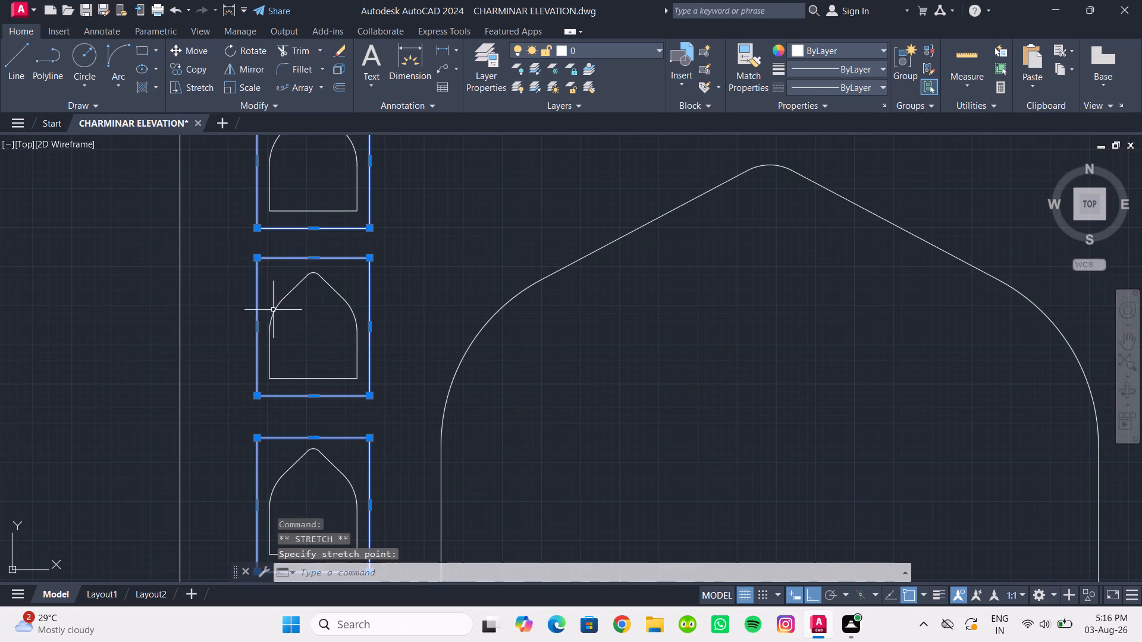
left_click(241, 256)
left_click(388, 408)
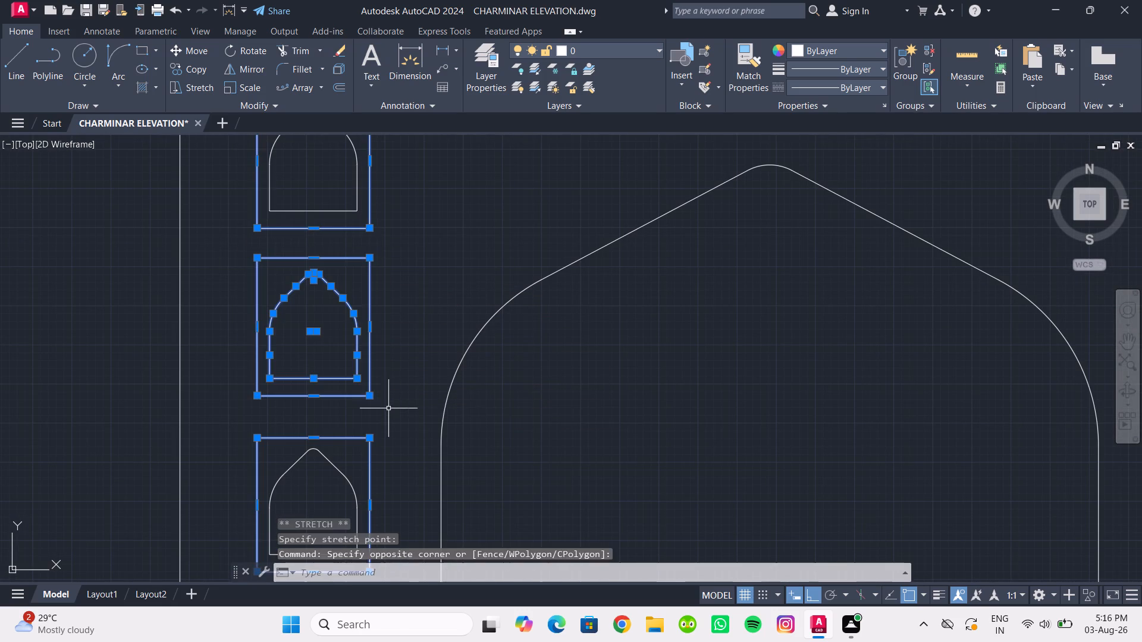
key("Escape")
left_click(235, 234)
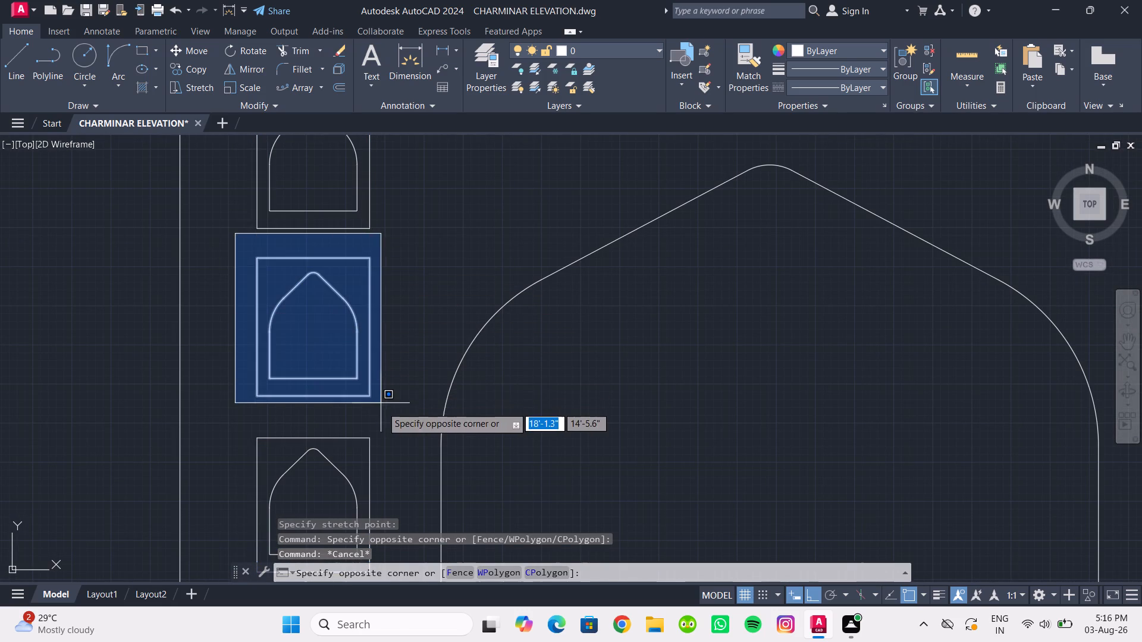
left_click(382, 408)
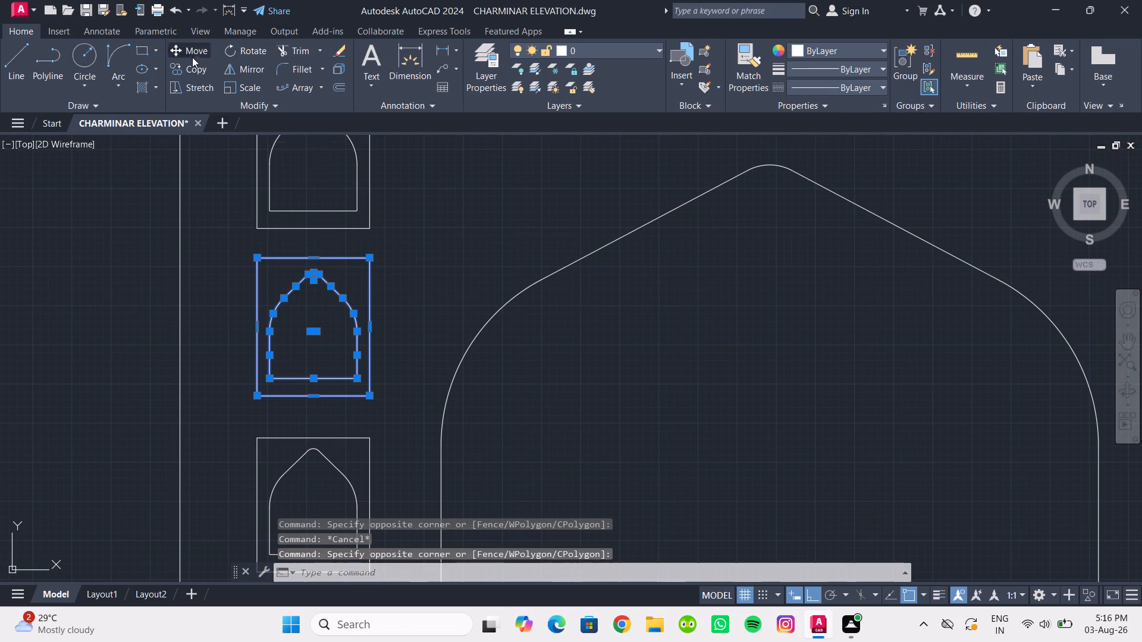
left_click(192, 57)
scroll(305, 348, "up", 1)
left_click(326, 426)
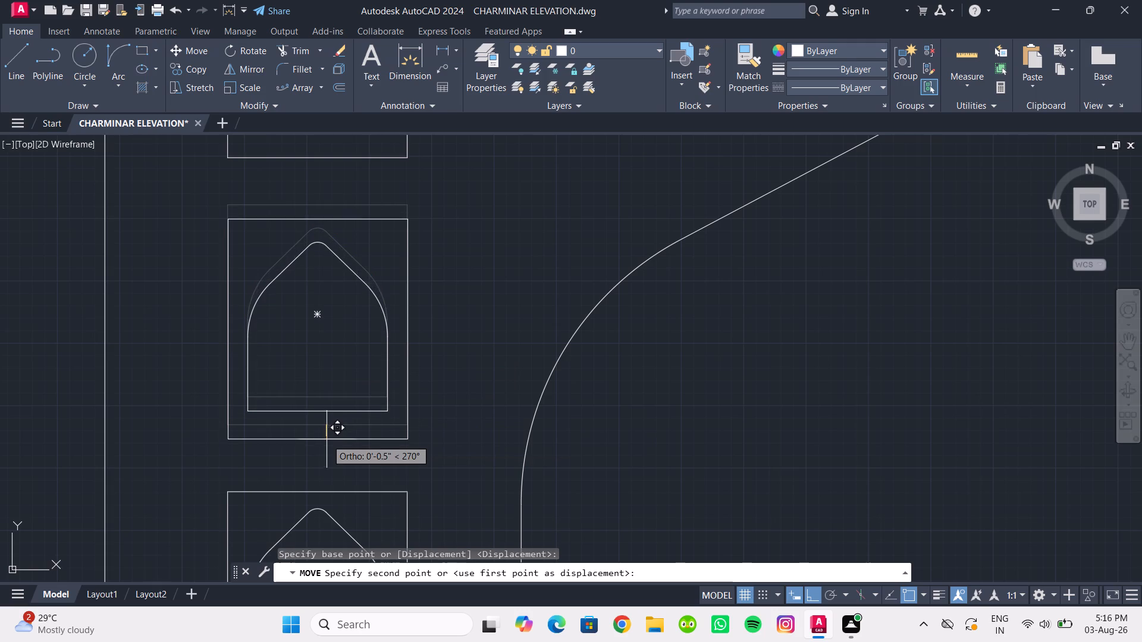
left_click(327, 454)
Move the third framed arch from the bottom straight down about 1.7", closer to the one below it.
scroll(318, 361, "down", 1)
middle_click_drag(317, 378, 329, 465)
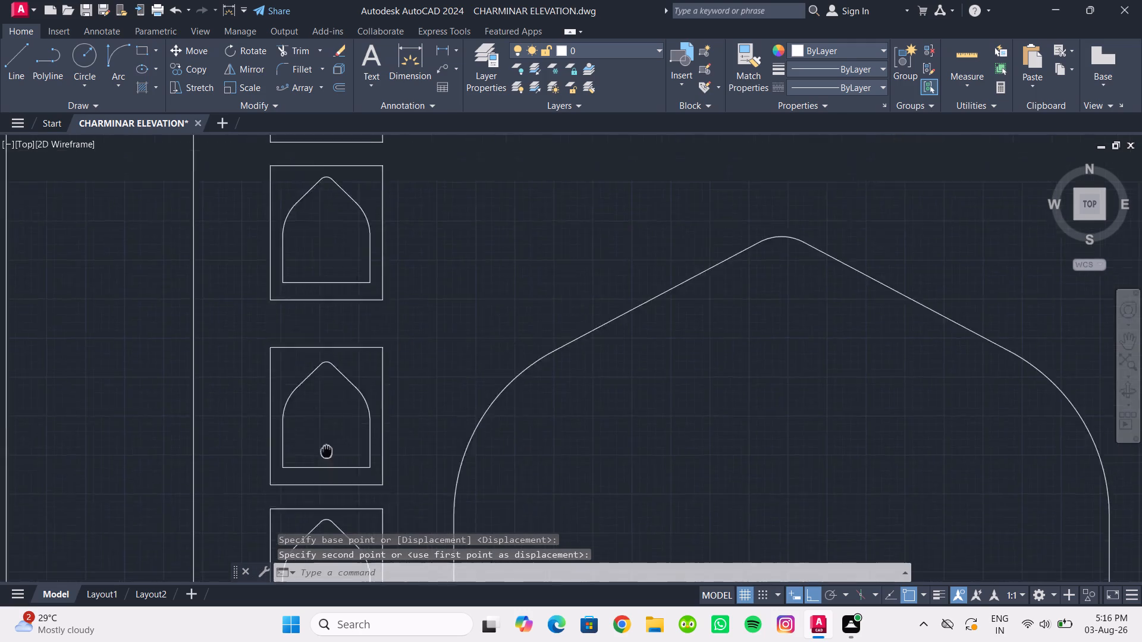
middle_click_drag(329, 465, 332, 518)
left_click_drag(271, 230, 293, 248)
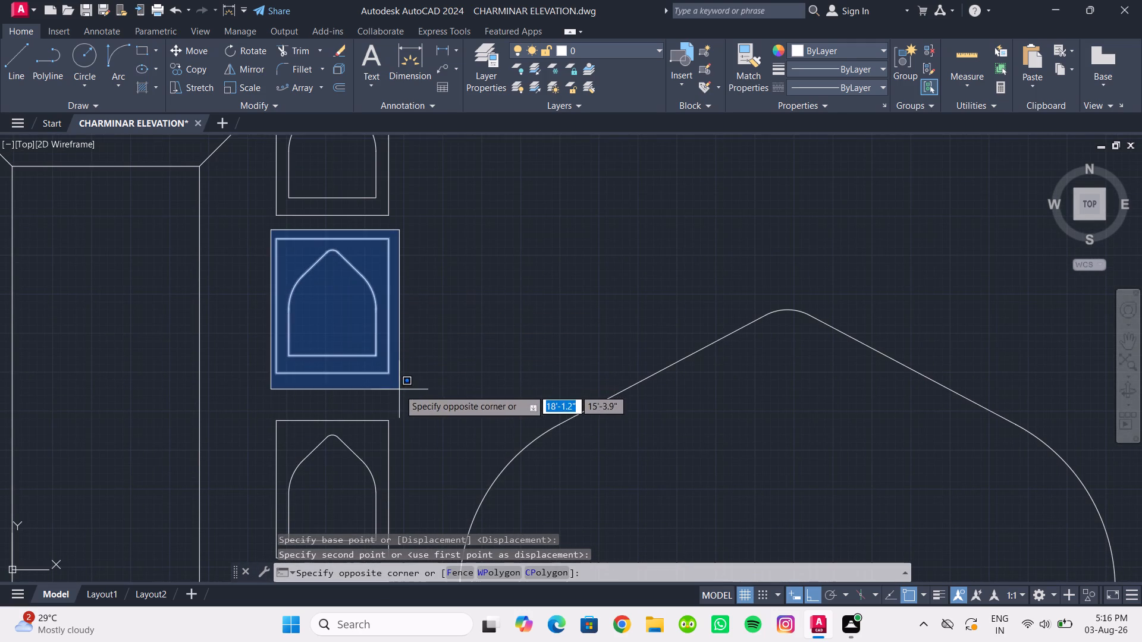
left_click(399, 389)
left_click(193, 49)
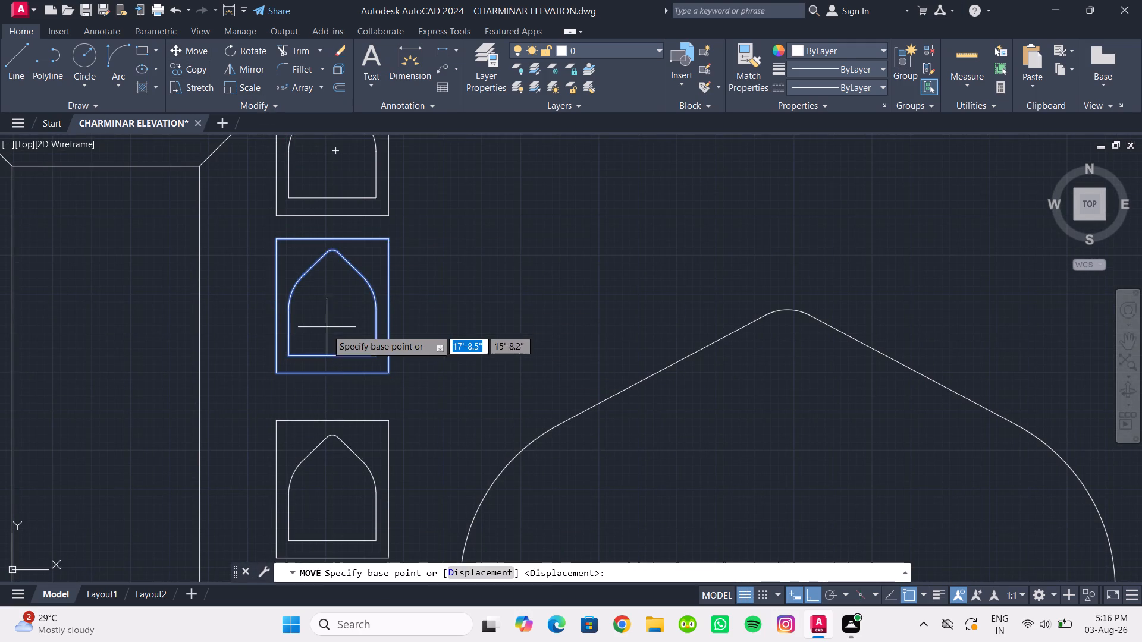
scroll(325, 357, "up", 1)
left_click(338, 381)
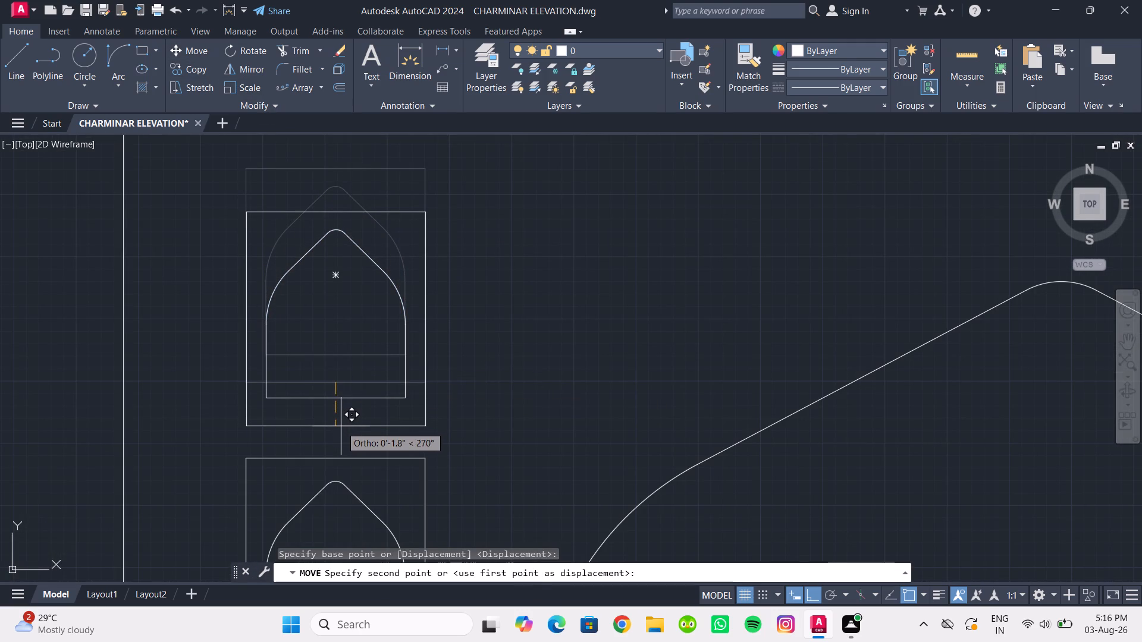
left_click(340, 421)
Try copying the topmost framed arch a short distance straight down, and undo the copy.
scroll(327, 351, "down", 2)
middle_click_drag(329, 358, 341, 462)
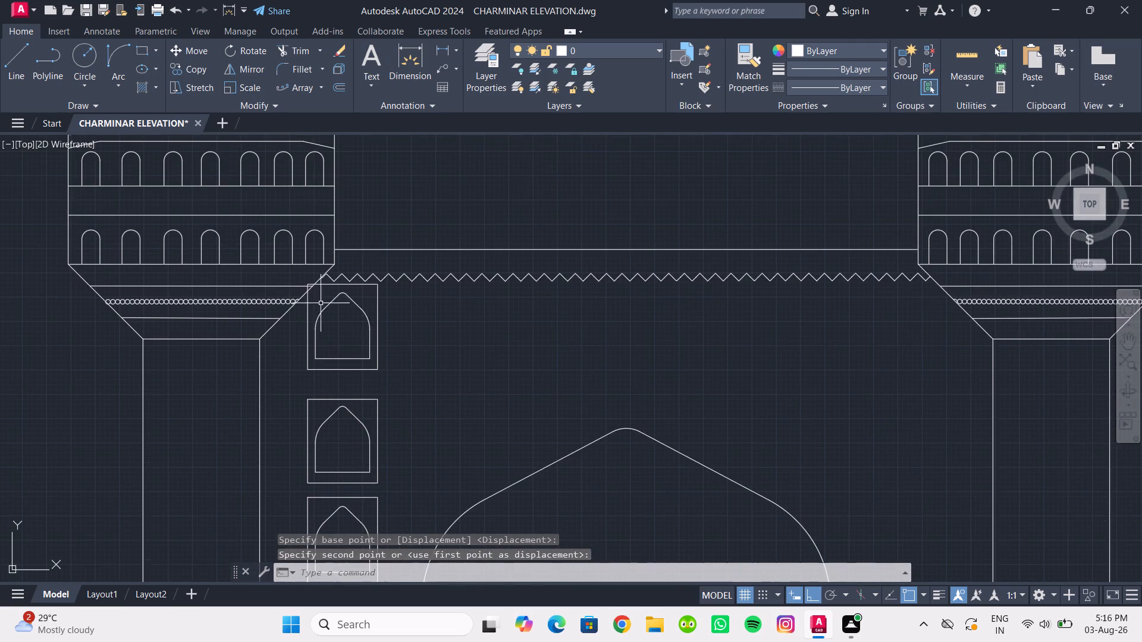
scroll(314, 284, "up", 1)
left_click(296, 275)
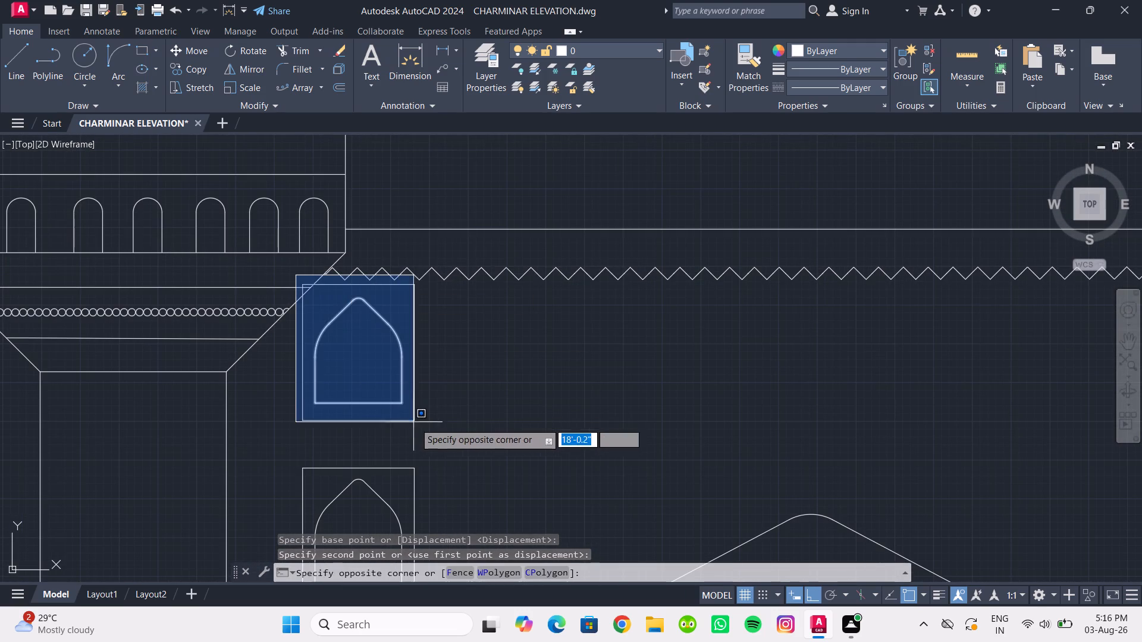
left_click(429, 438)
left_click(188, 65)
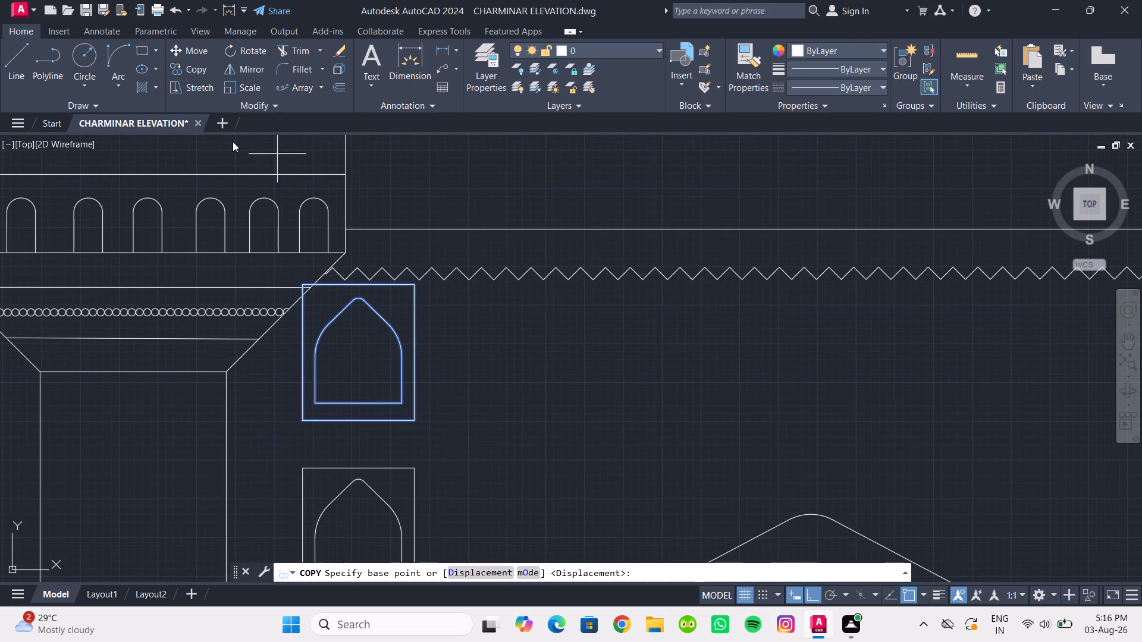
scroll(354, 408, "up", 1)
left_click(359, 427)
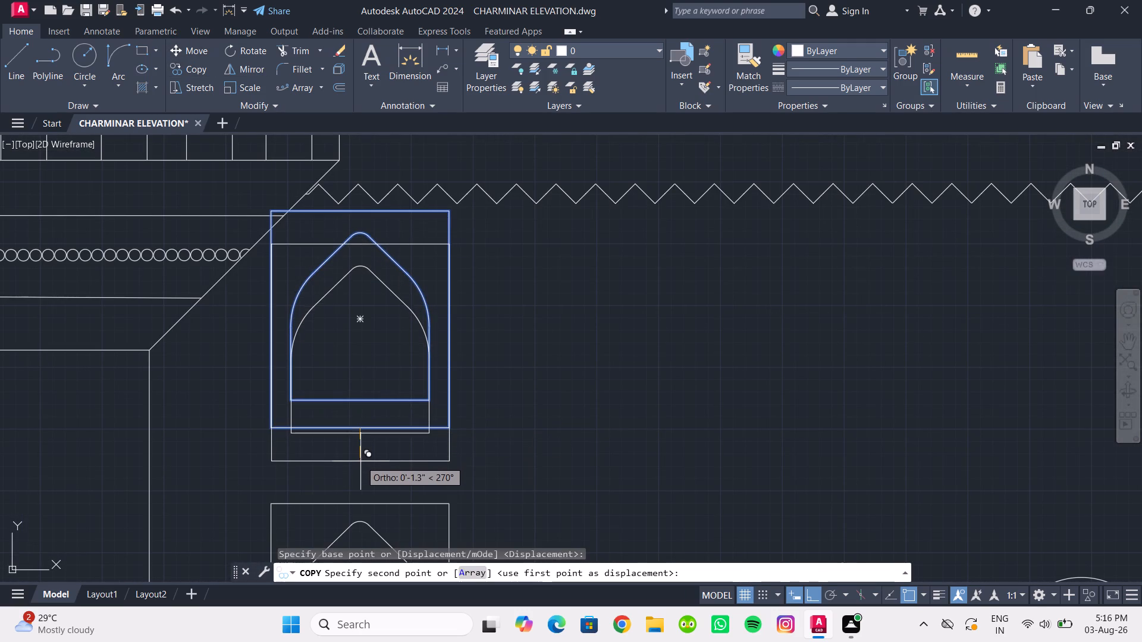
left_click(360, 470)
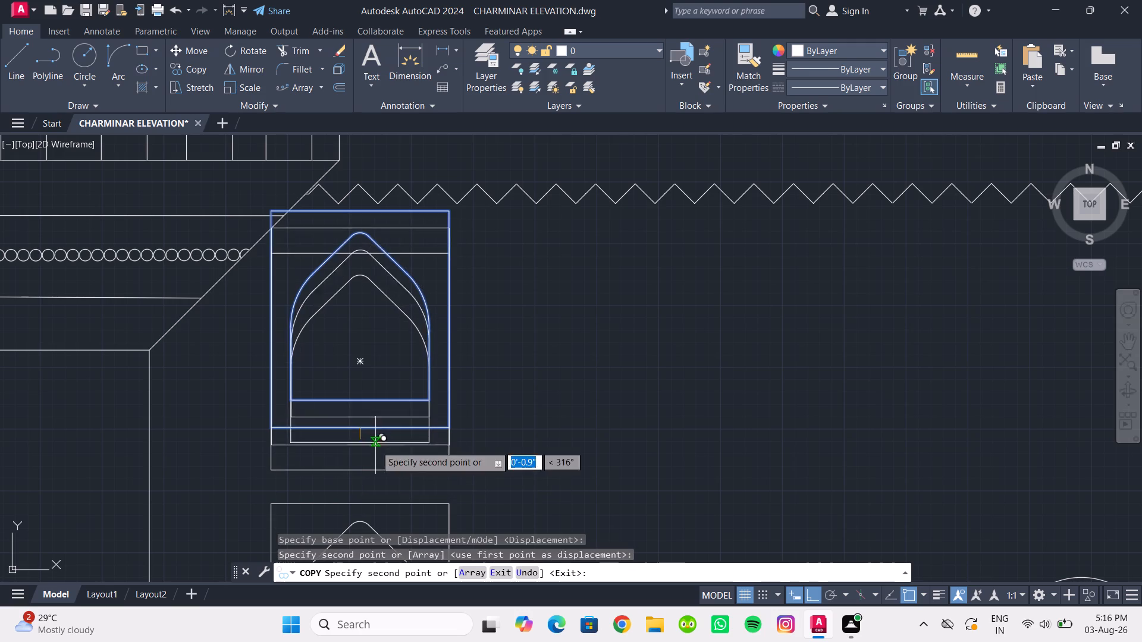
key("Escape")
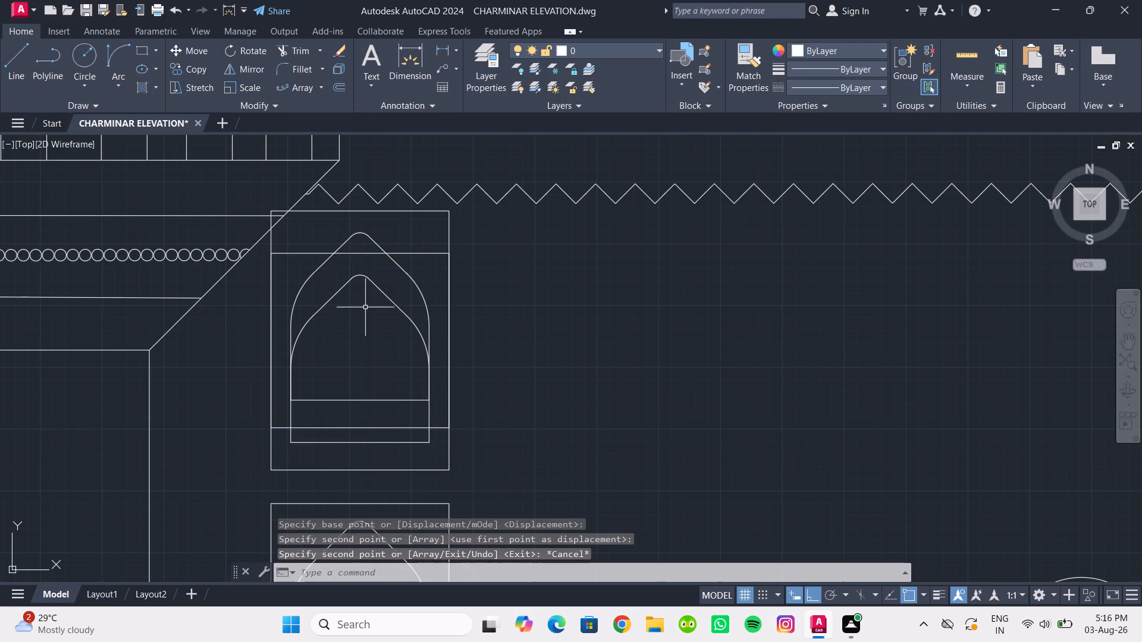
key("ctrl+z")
Move the topmost framed arch straight down about 1.7", away from the zigzag band.
left_click(297, 279)
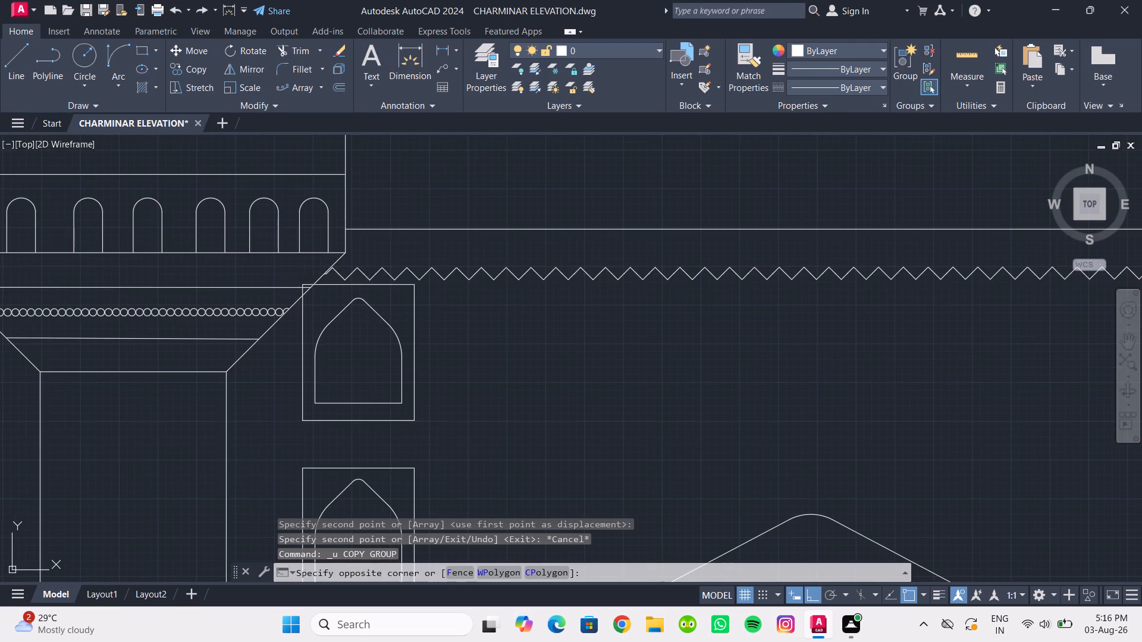
left_click(425, 445)
left_click(181, 53)
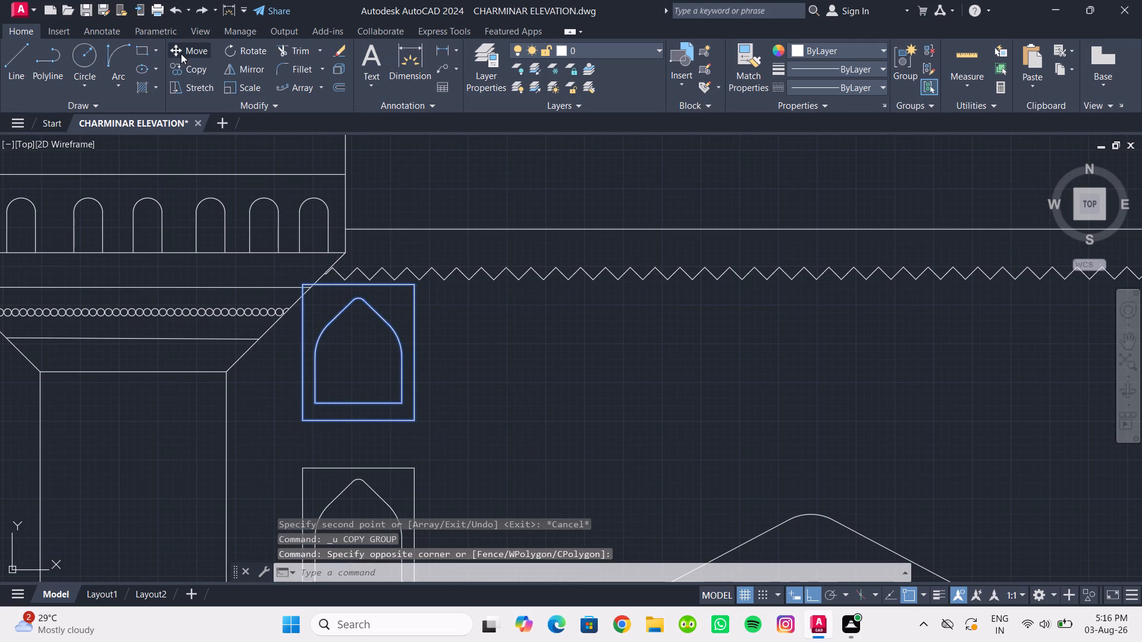
left_click(359, 422)
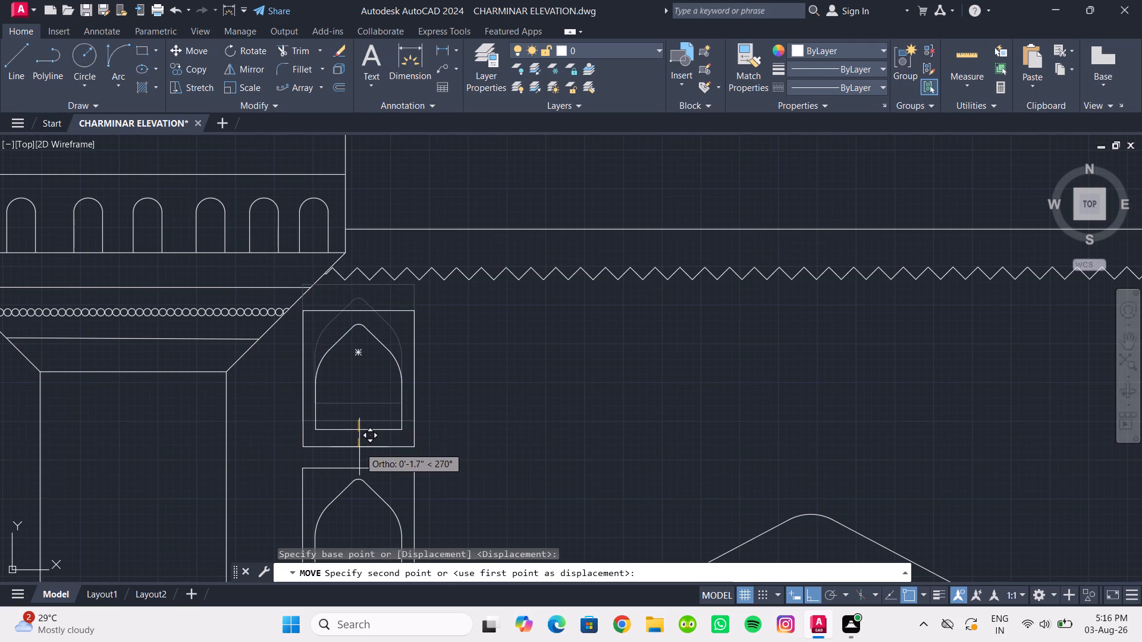
left_click(359, 446)
Mirror the column of four framed arches about the central arch's vertical centreline, keeping the source objects.
scroll(397, 389, "down", 1)
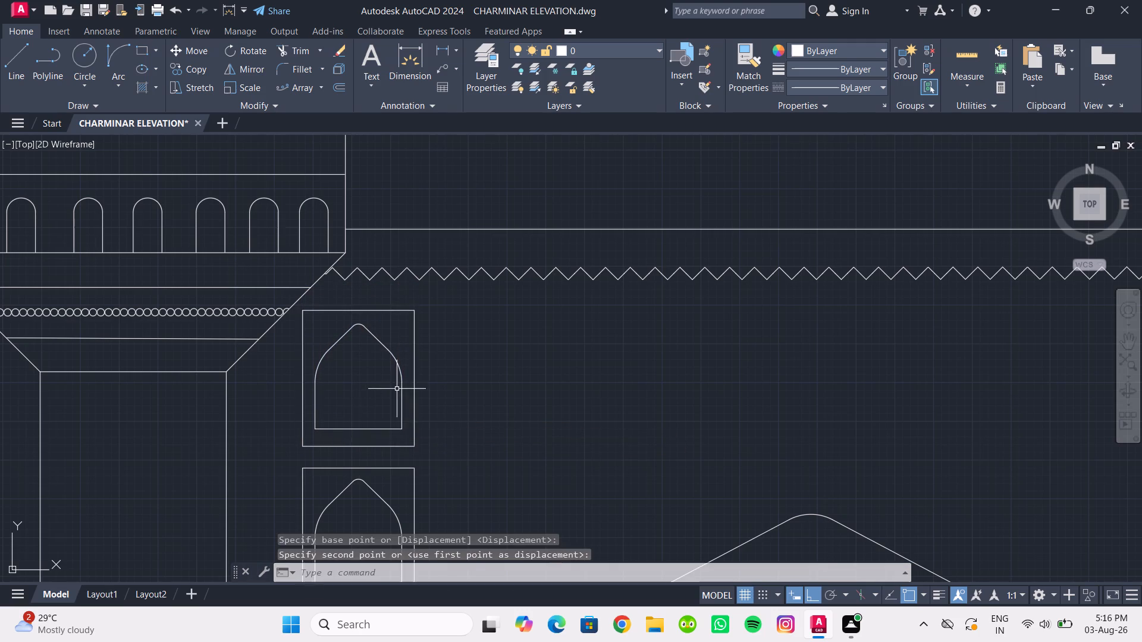
middle_click_drag(397, 389, 337, 277)
scroll(331, 275, "down", 2)
middle_click_drag(328, 279, 339, 301)
scroll(327, 289, "up", 1)
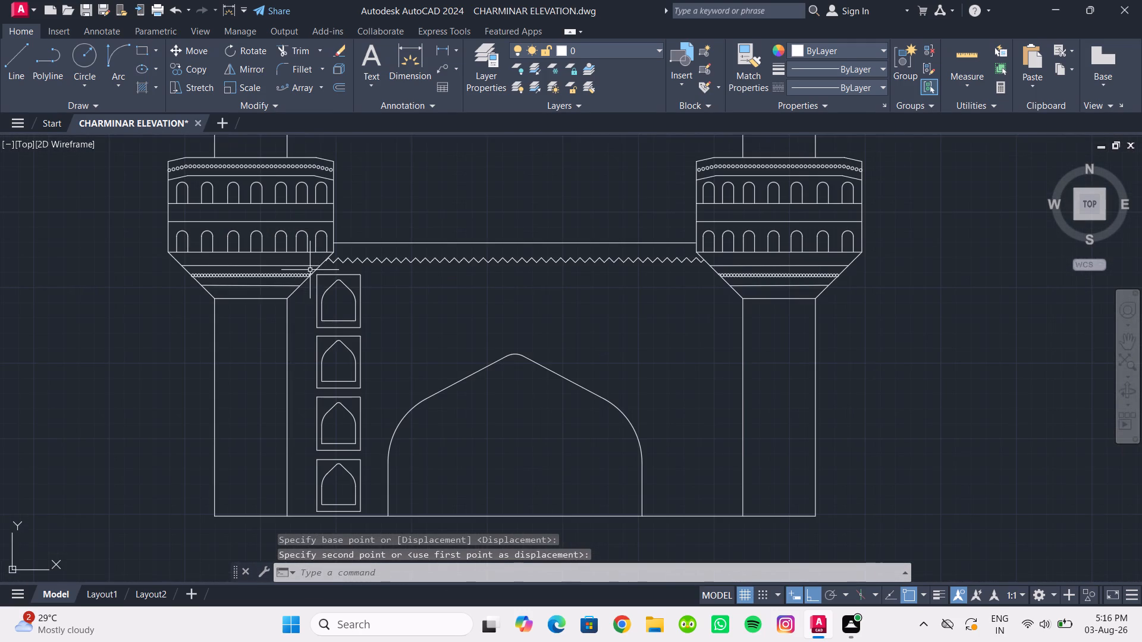
left_click(309, 270)
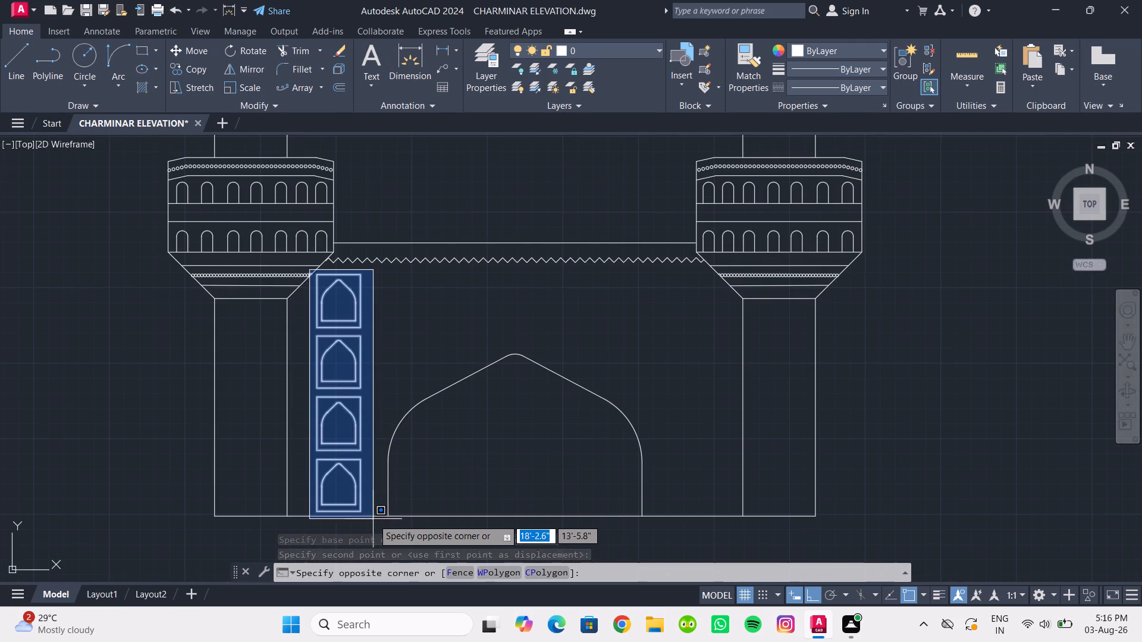
left_click(373, 522)
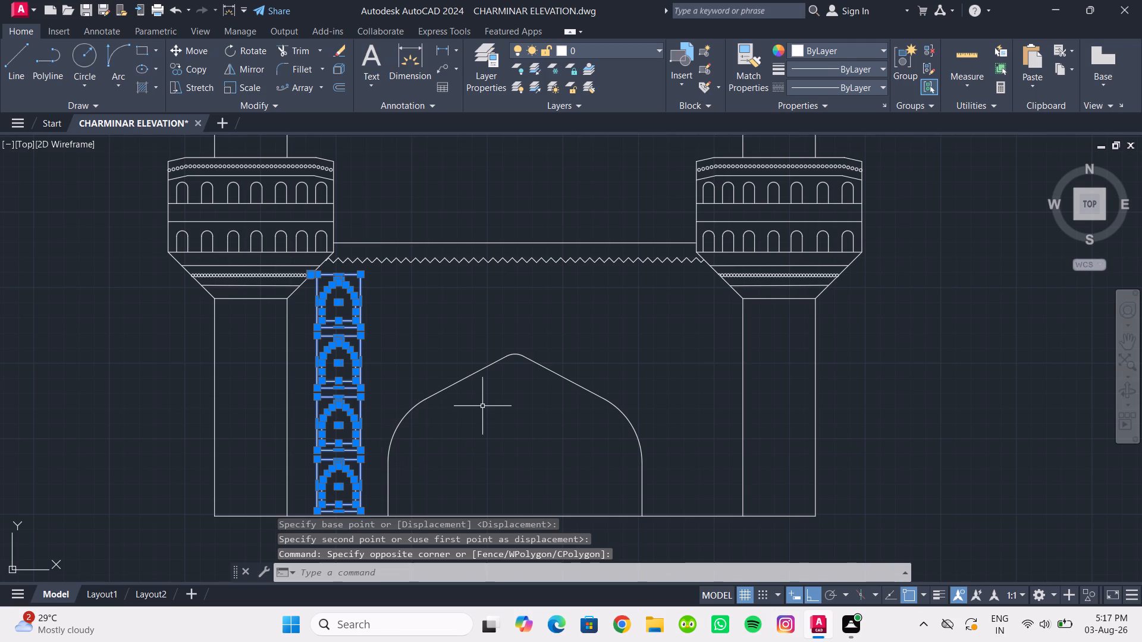
left_click(238, 71)
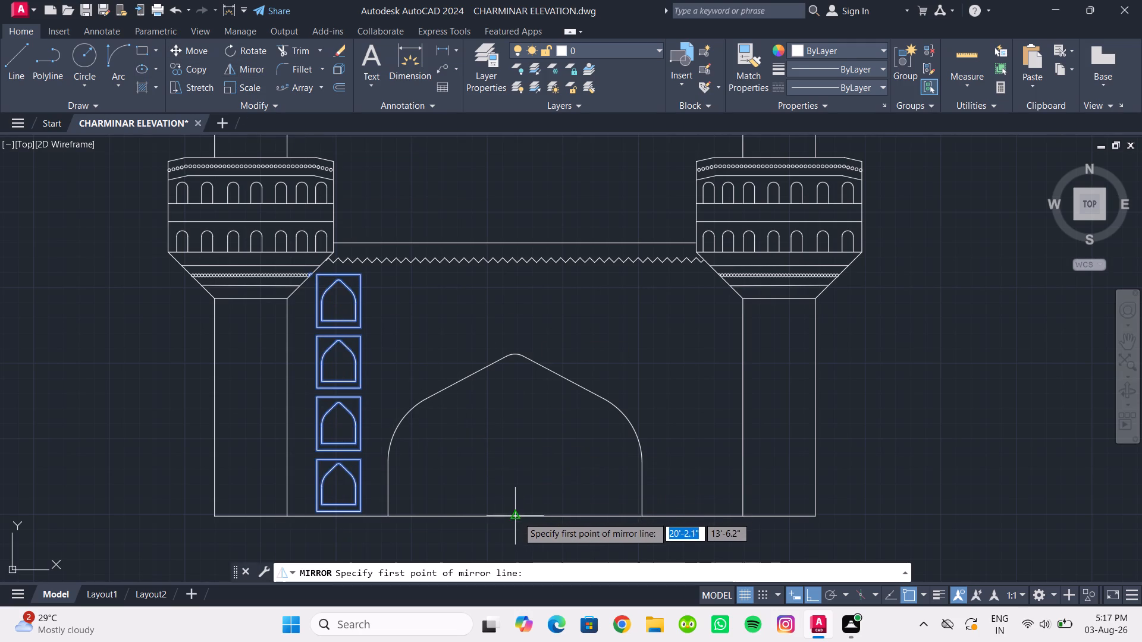
left_click(516, 517)
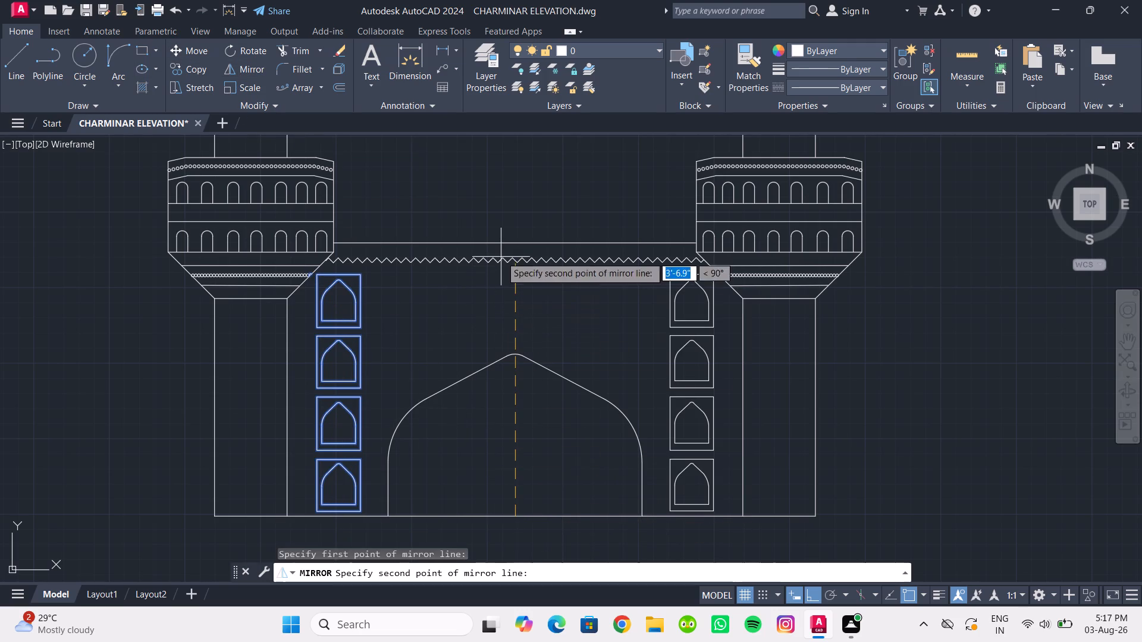
left_click(514, 241)
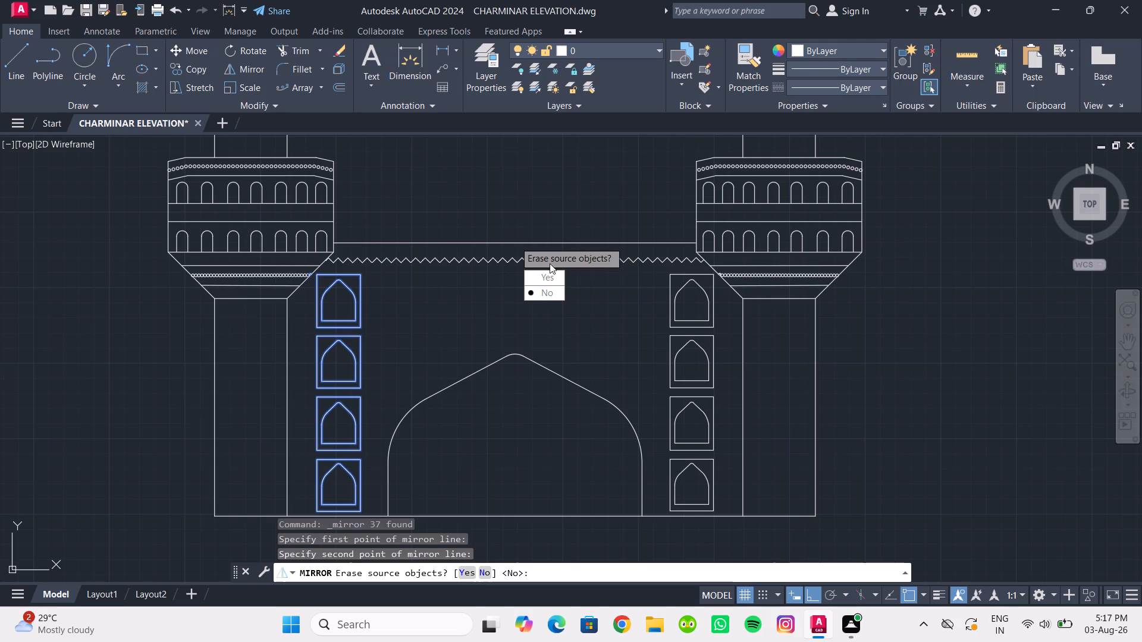
left_click_drag(554, 292, 513, 241)
Draw a circle of about 2.7" radius between the left topmost framed arch and the central arch's peak.
middle_click_drag(471, 280, 468, 292)
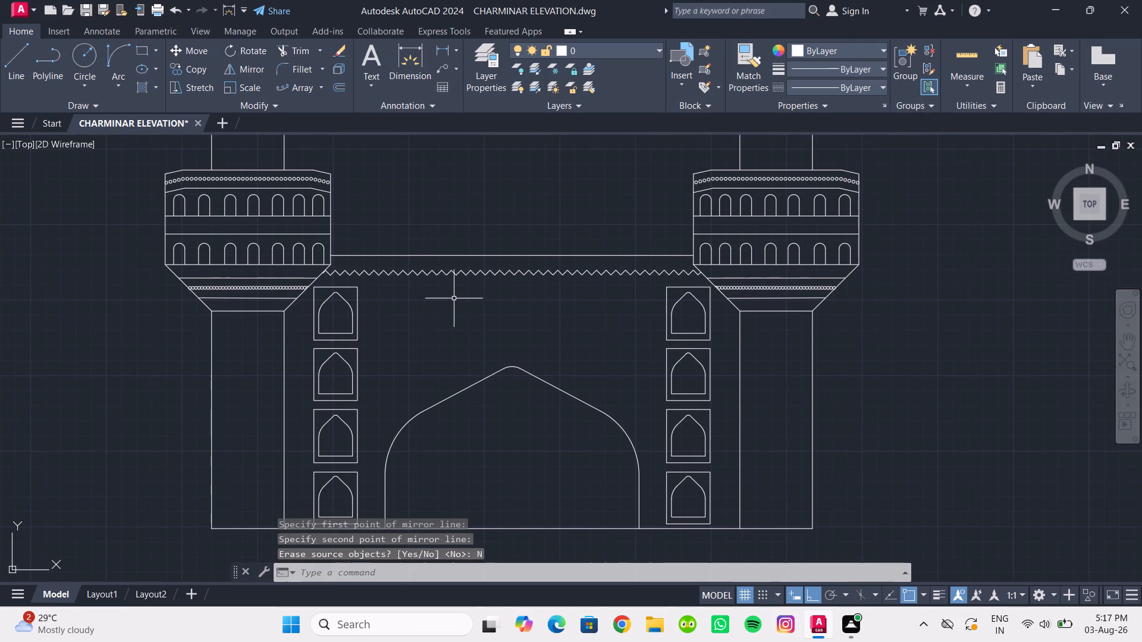
scroll(452, 294, "up", 1)
middle_click_drag(448, 293, 441, 297)
scroll(421, 308, "up", 1)
middle_click_drag(414, 319, 322, 233)
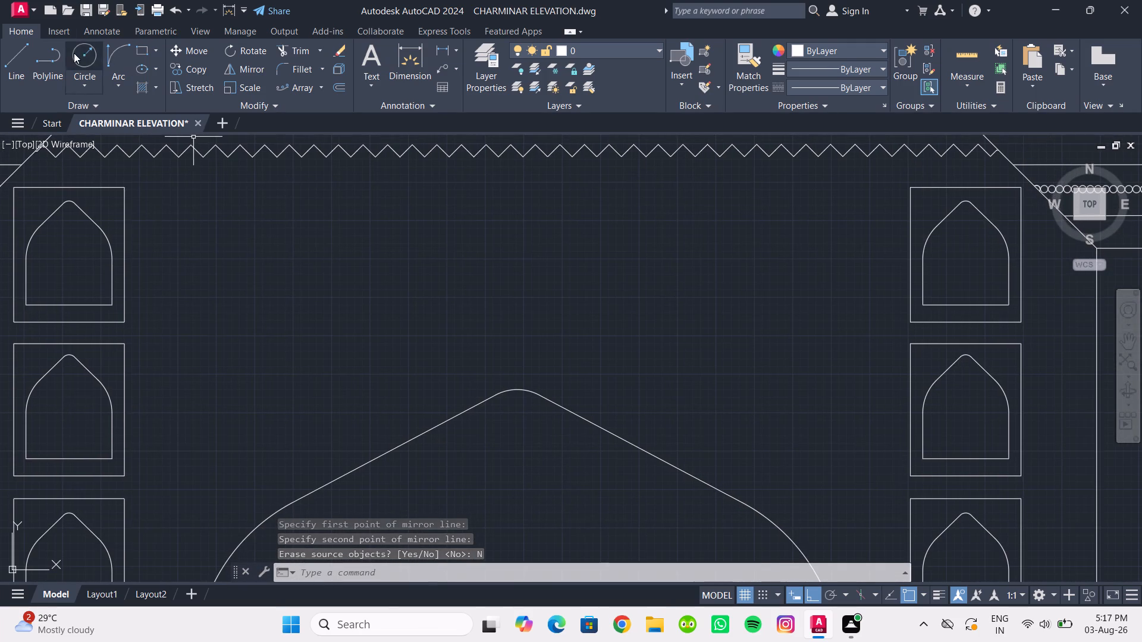
left_click(77, 54)
left_click(235, 282)
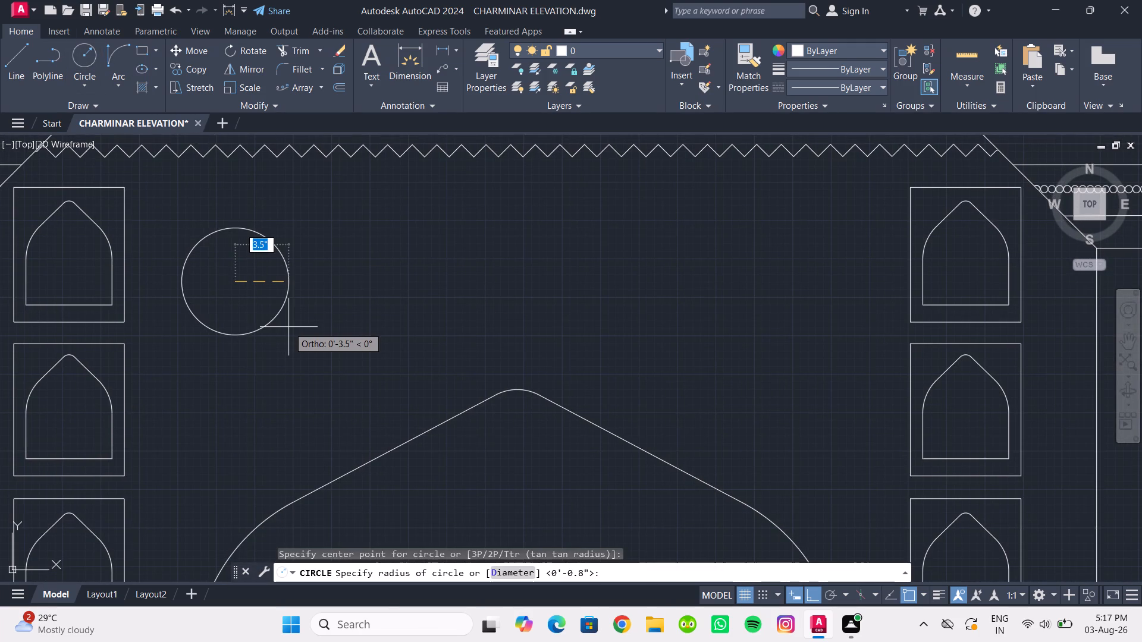
left_click(277, 310)
With Ortho off, move the circle slightly down and right, towards the central arch's left slope.
left_click(279, 316)
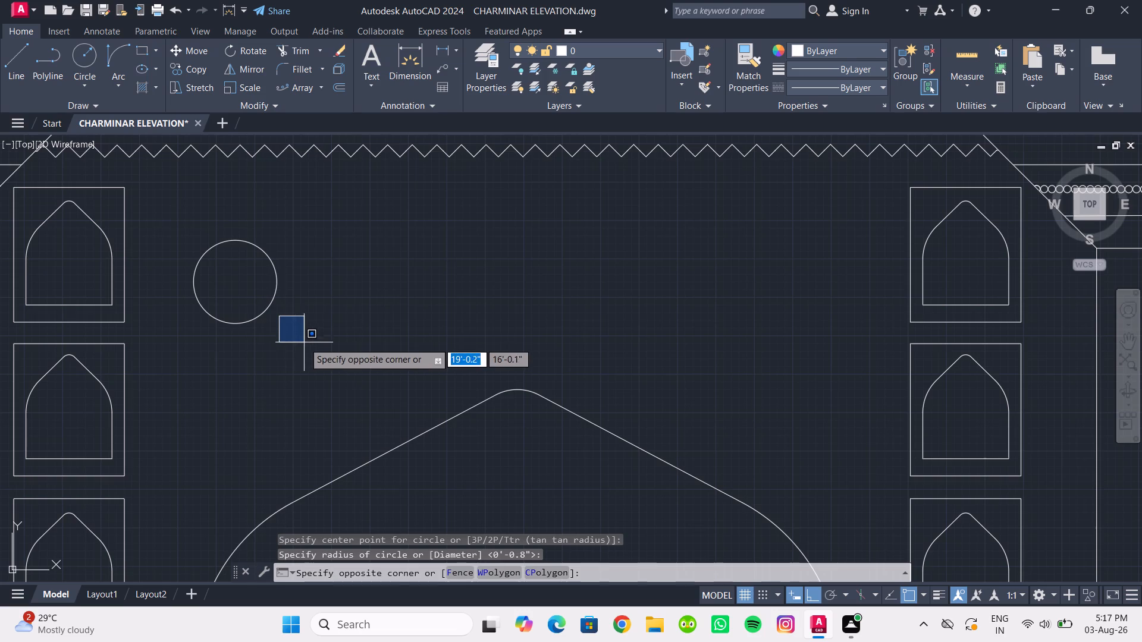
left_click_drag(214, 256, 208, 245)
left_click(181, 53)
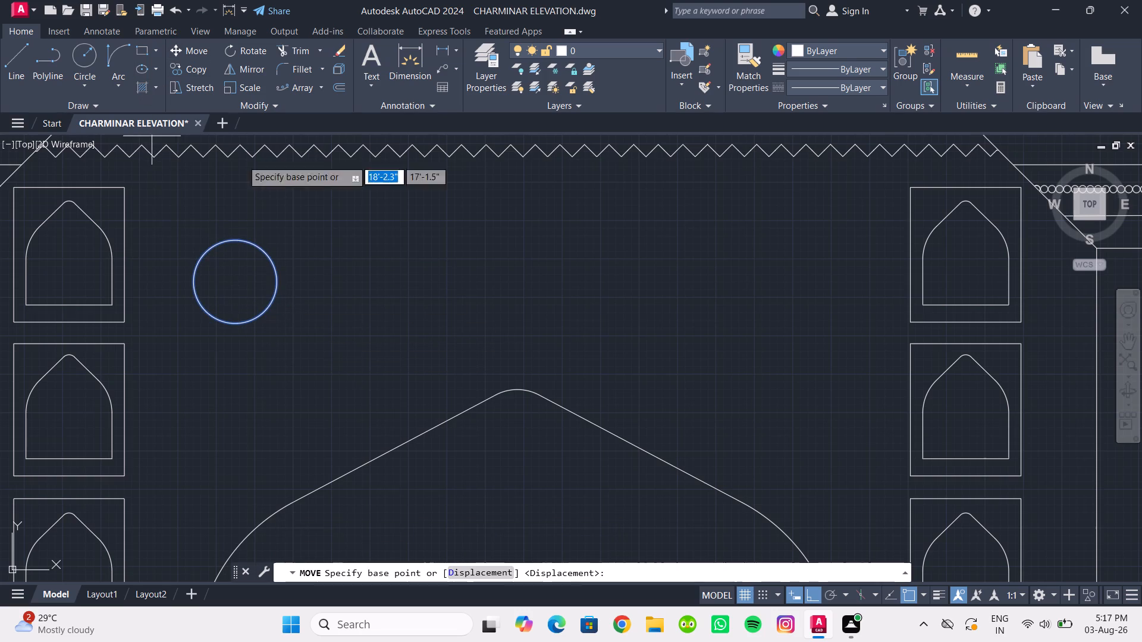
left_click(241, 287)
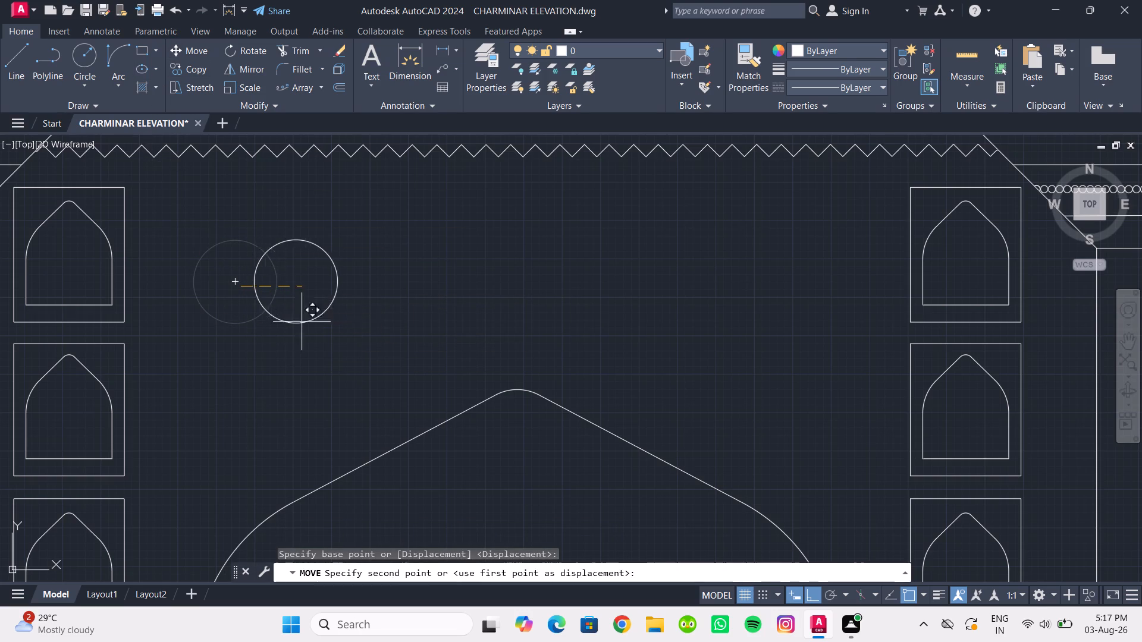
left_click(811, 596)
scroll(330, 300, "down", 2)
middle_click_drag(325, 300, 301, 302)
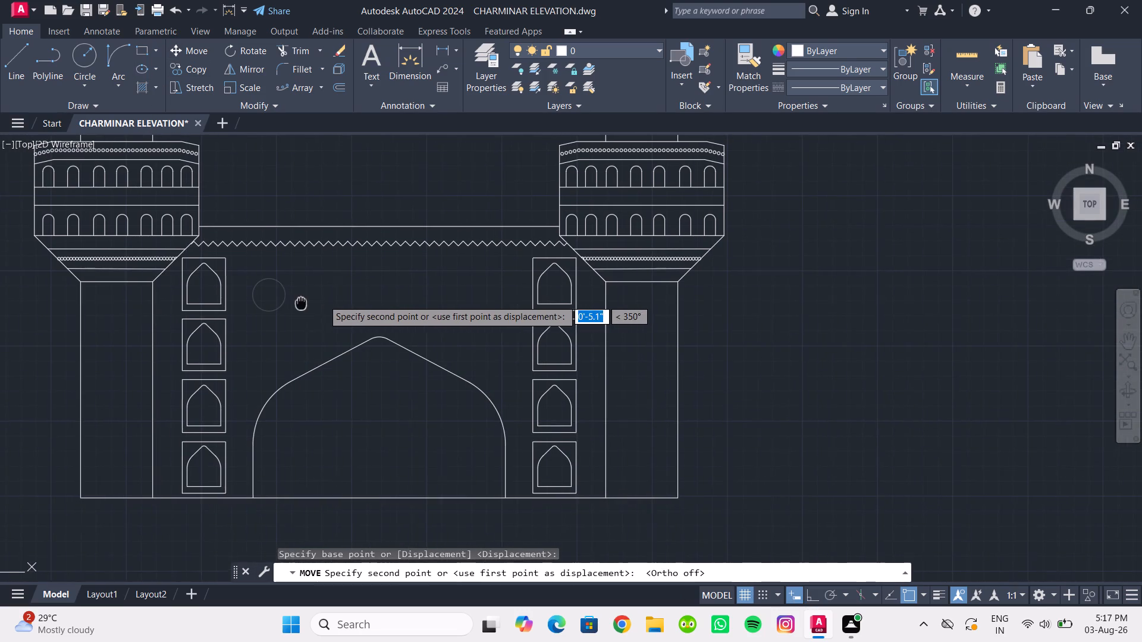
middle_click_drag(301, 302, 300, 302)
left_click(287, 308)
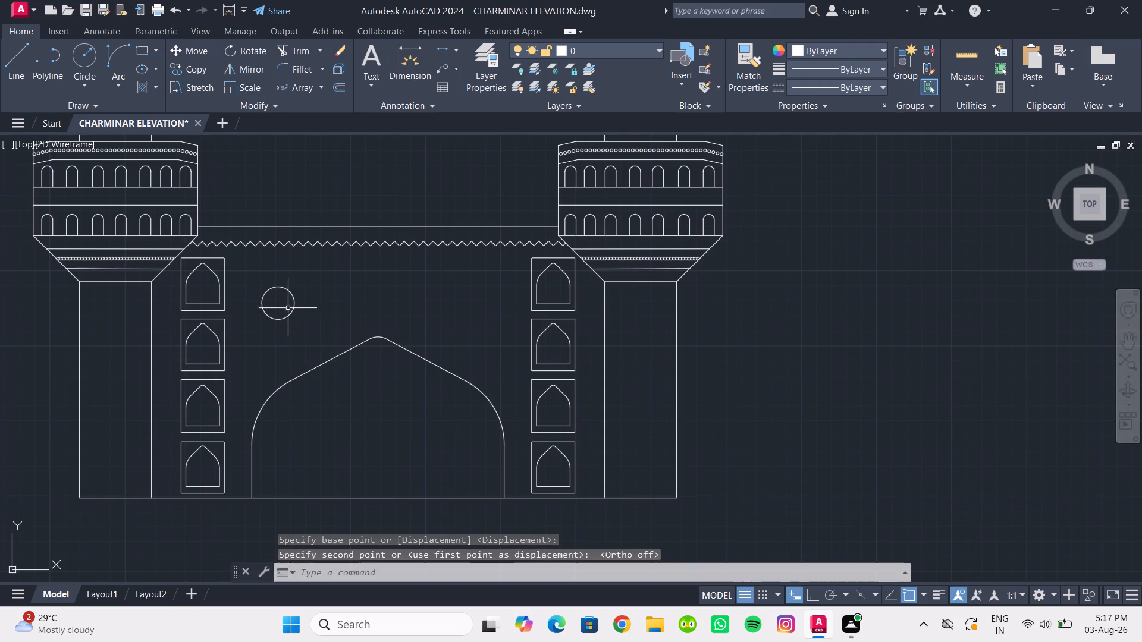
Move the circle about 3" right and slightly up, towards the central arch's peak.
left_click(317, 325)
left_click(253, 278)
scroll(255, 285, "up", 1)
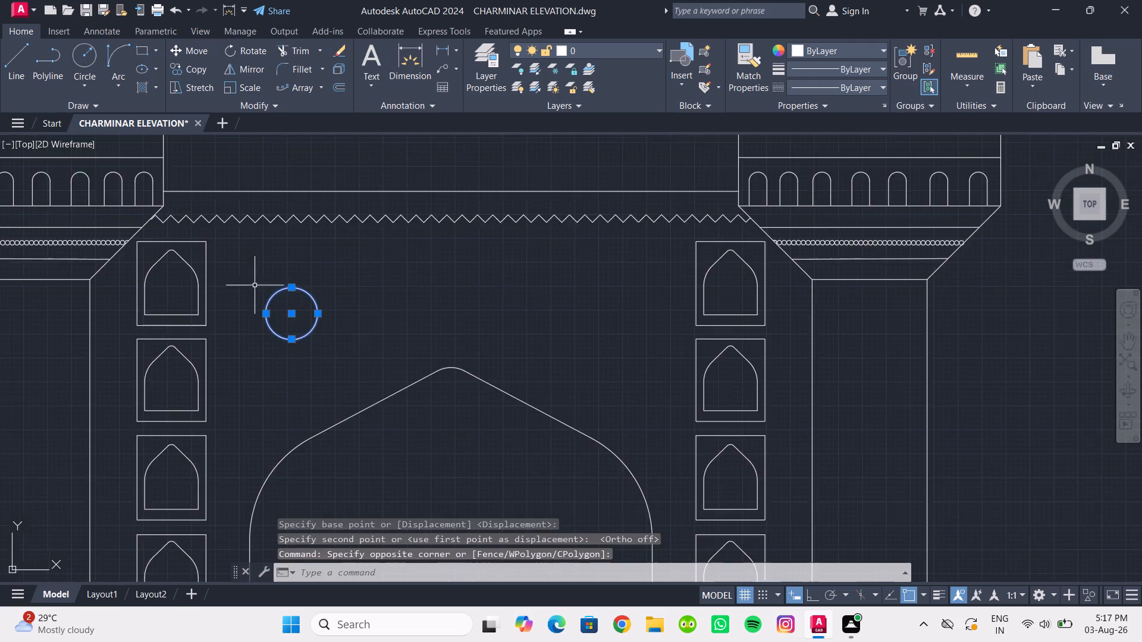
scroll(255, 285, "up", 1)
left_click_drag(182, 53, 183, 60)
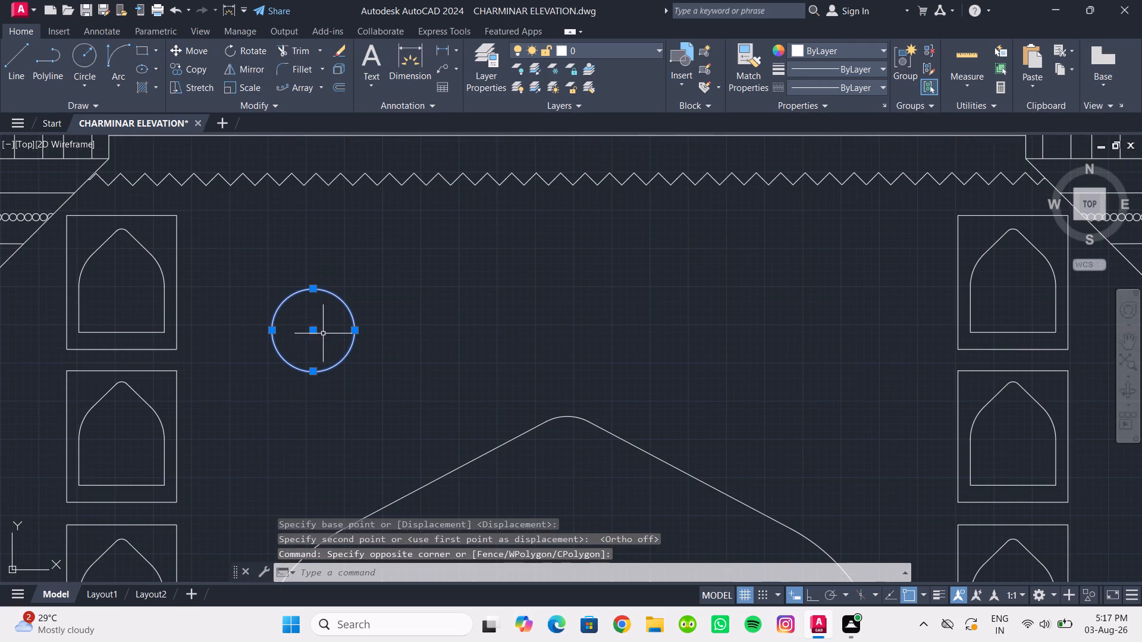
left_click(202, 56)
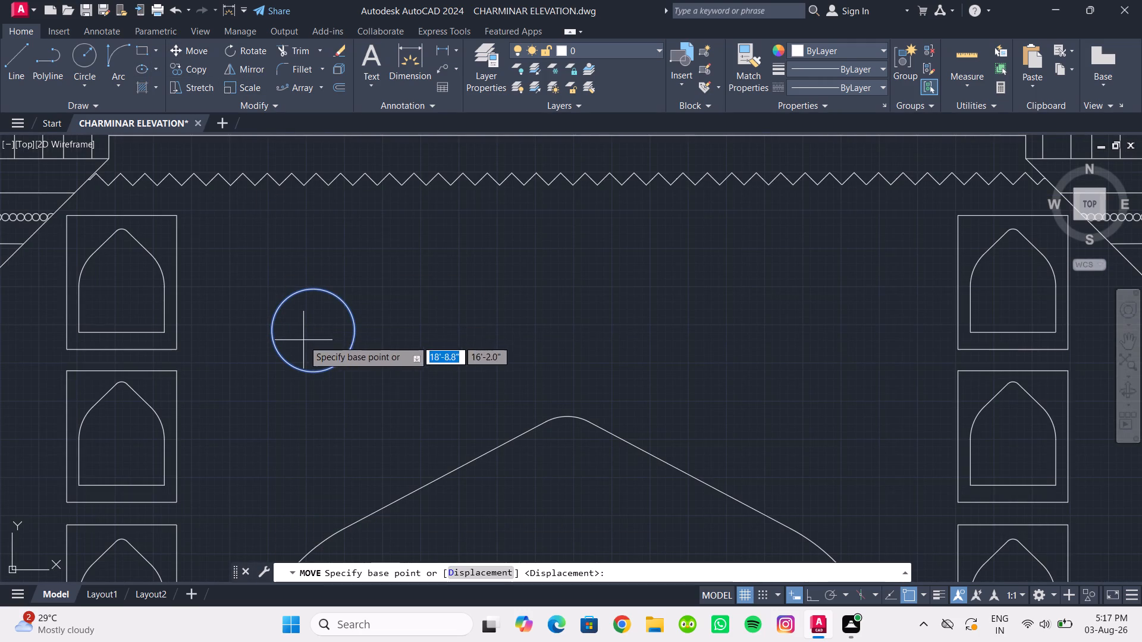
left_click(316, 336)
scroll(347, 367, "down", 1)
middle_click_drag(347, 367, 328, 373)
scroll(328, 372, "down", 2)
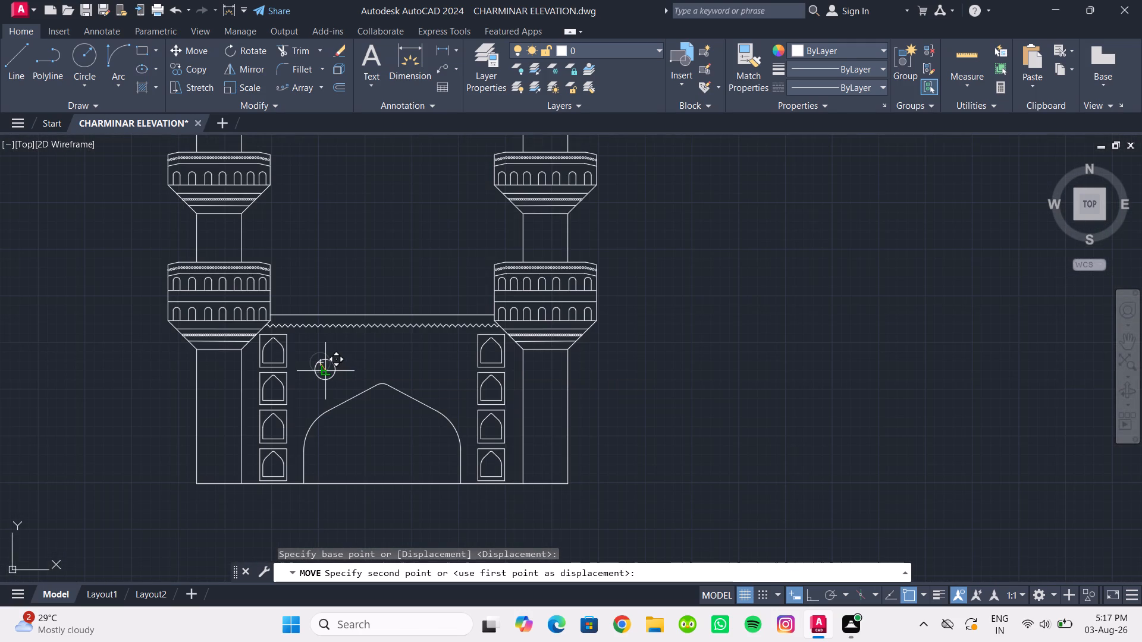
scroll(328, 372, "up", 4)
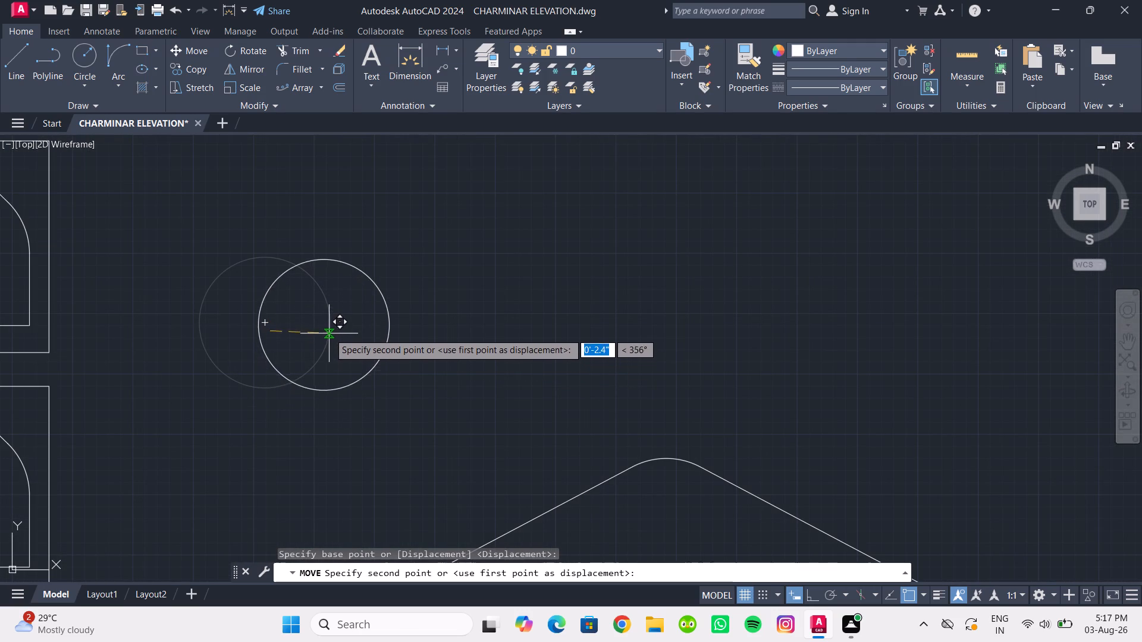
left_click(347, 308)
scroll(356, 335, "down", 3)
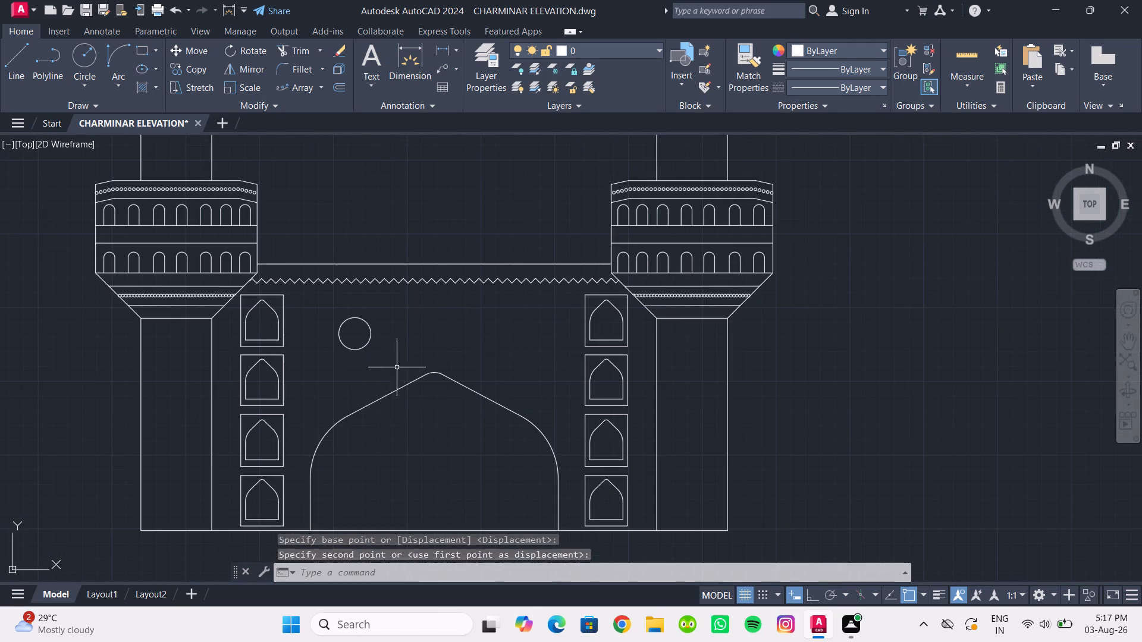
middle_click_drag(416, 368, 382, 389)
Move the circle horizontally about 2" back towards the left column of framed arches.
left_click(296, 316)
left_click(369, 406)
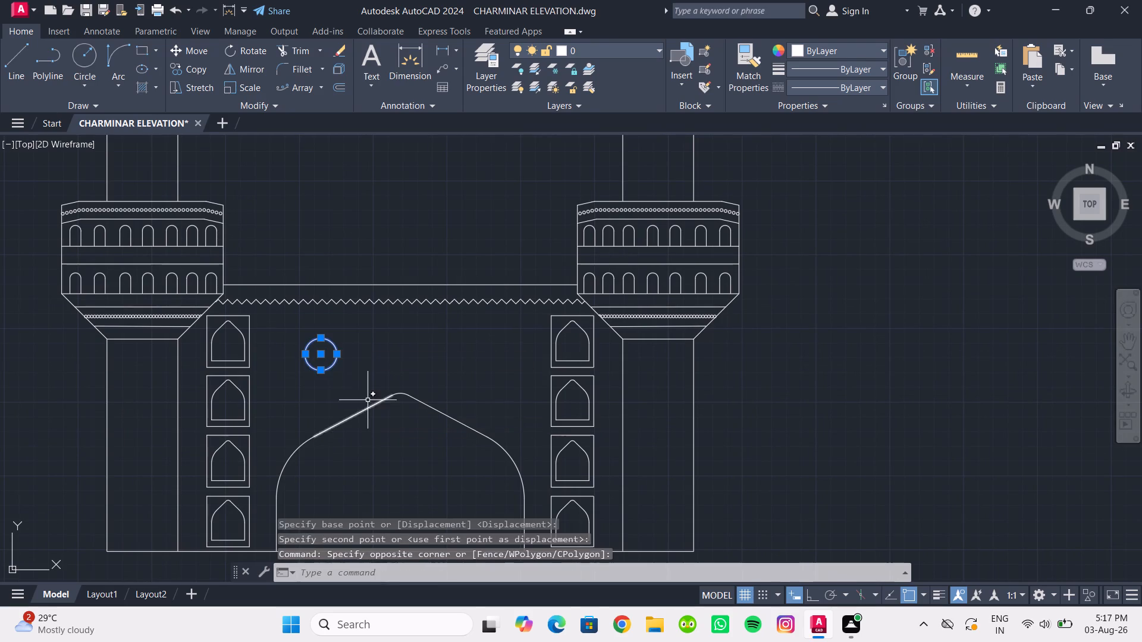
scroll(343, 381, "up", 1)
middle_click_drag(331, 389, 356, 401)
scroll(352, 410, "up", 1)
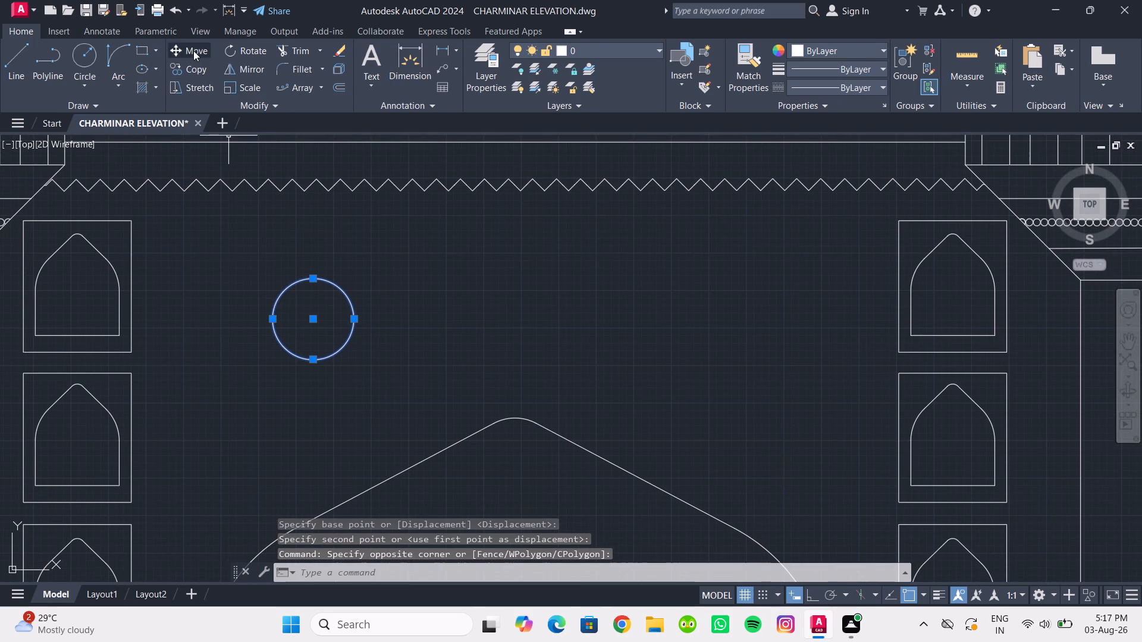
left_click(193, 51)
left_click(274, 322)
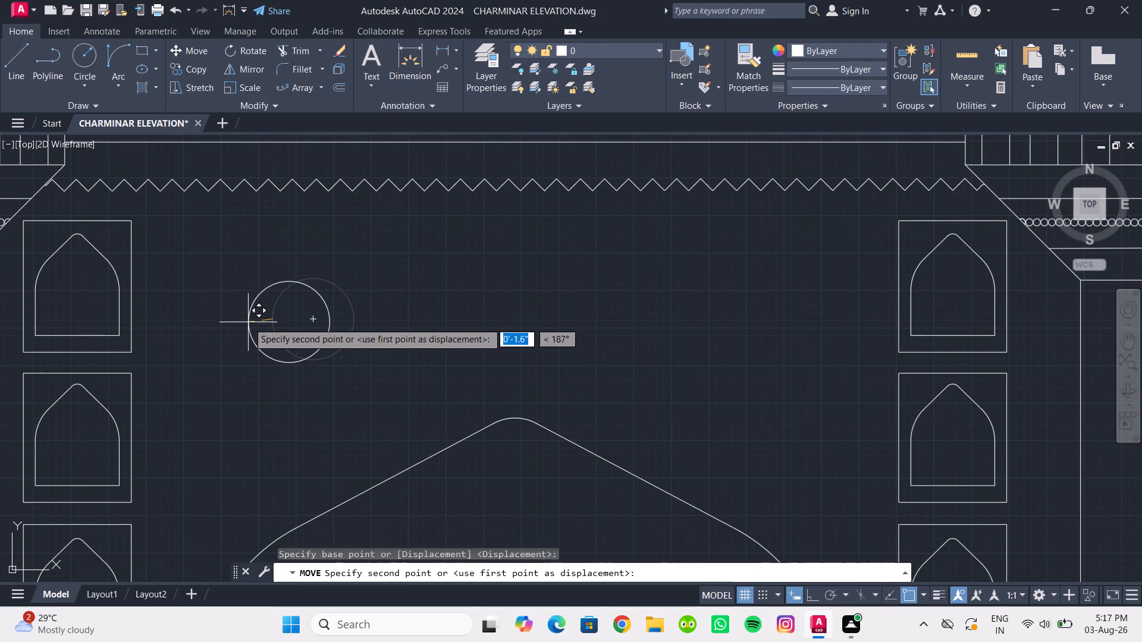
left_click(241, 319)
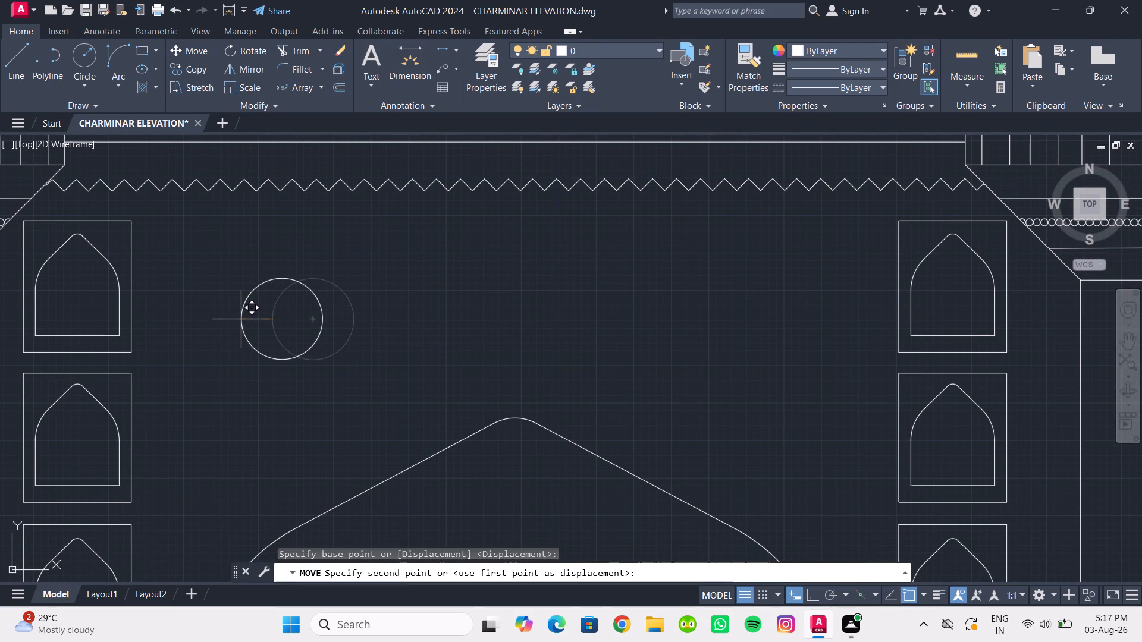
scroll(310, 320, "down", 3)
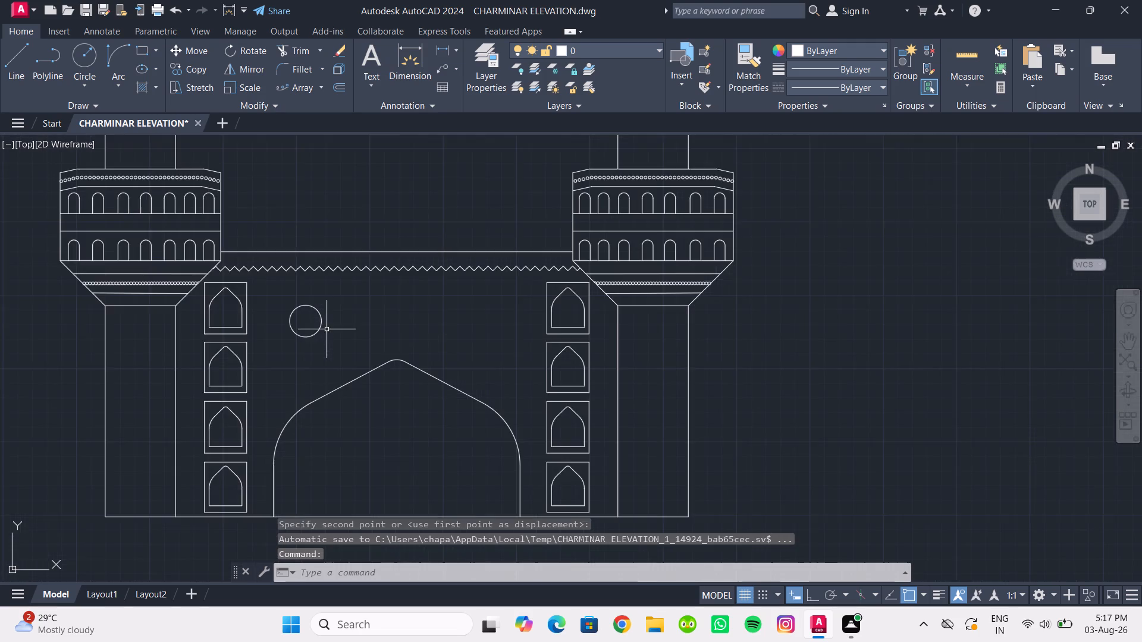
Draw a concentric inner circle of about 1.5" radius inside the circle above the central arch's left slope.
middle_click_drag(327, 331, 318, 367)
middle_click_drag(319, 361, 301, 360)
scroll(284, 341, "up", 1)
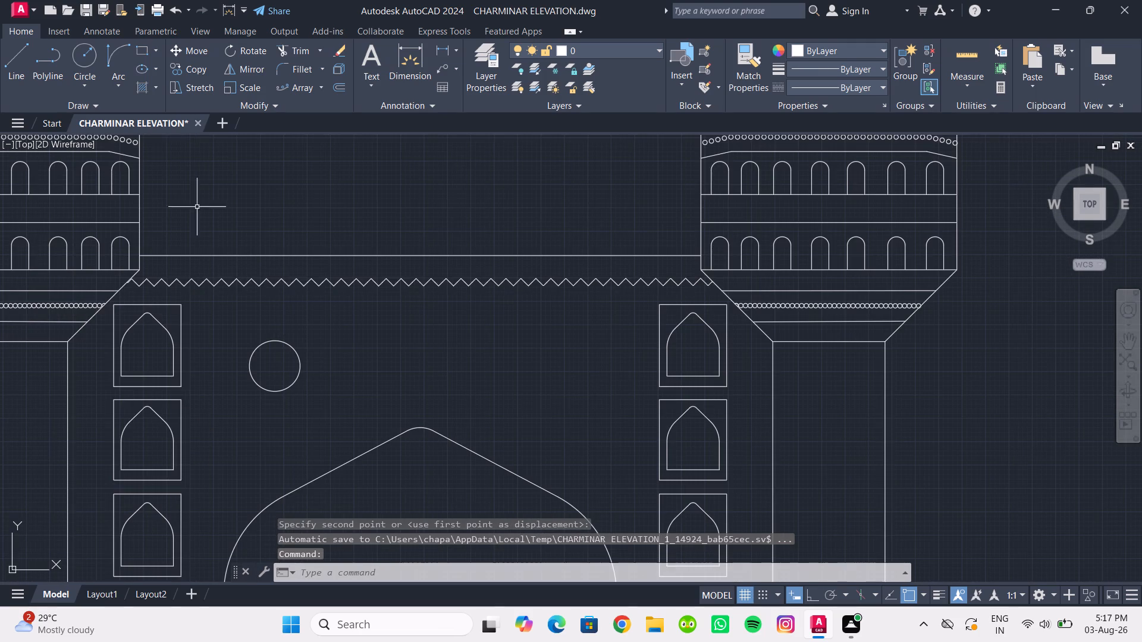
left_click(189, 63)
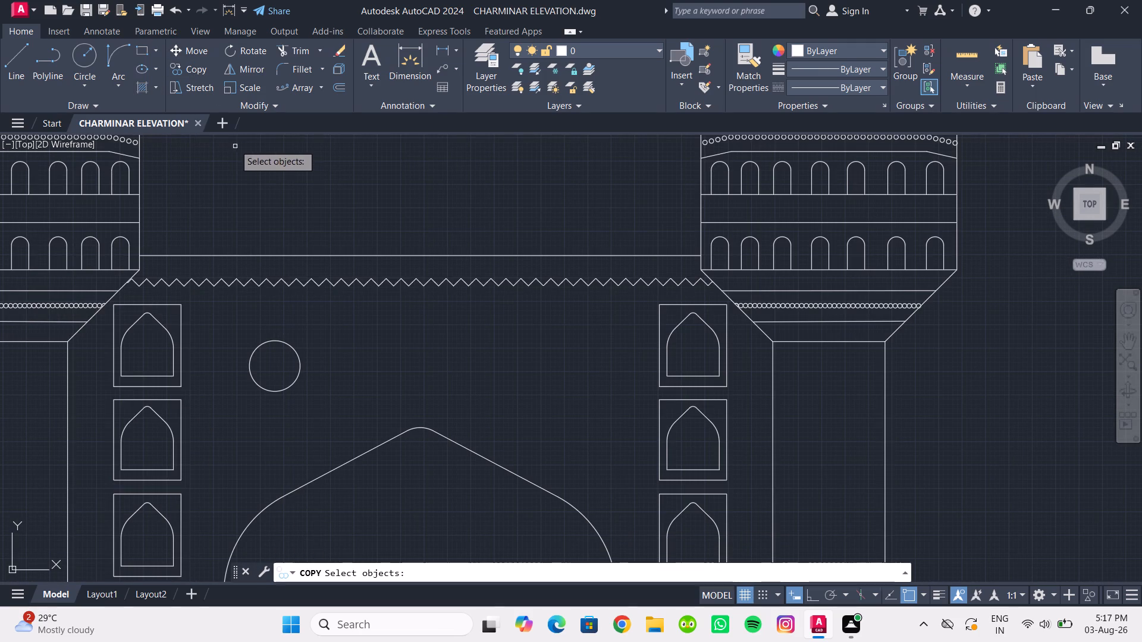
key("Escape")
left_click(92, 61)
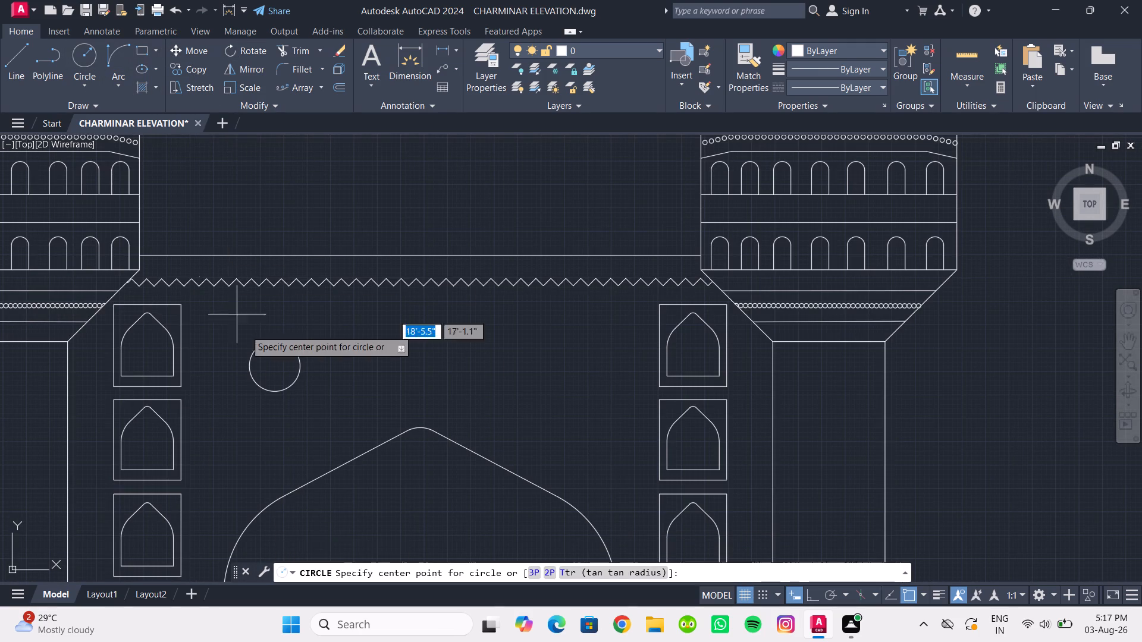
scroll(258, 379, "up", 3)
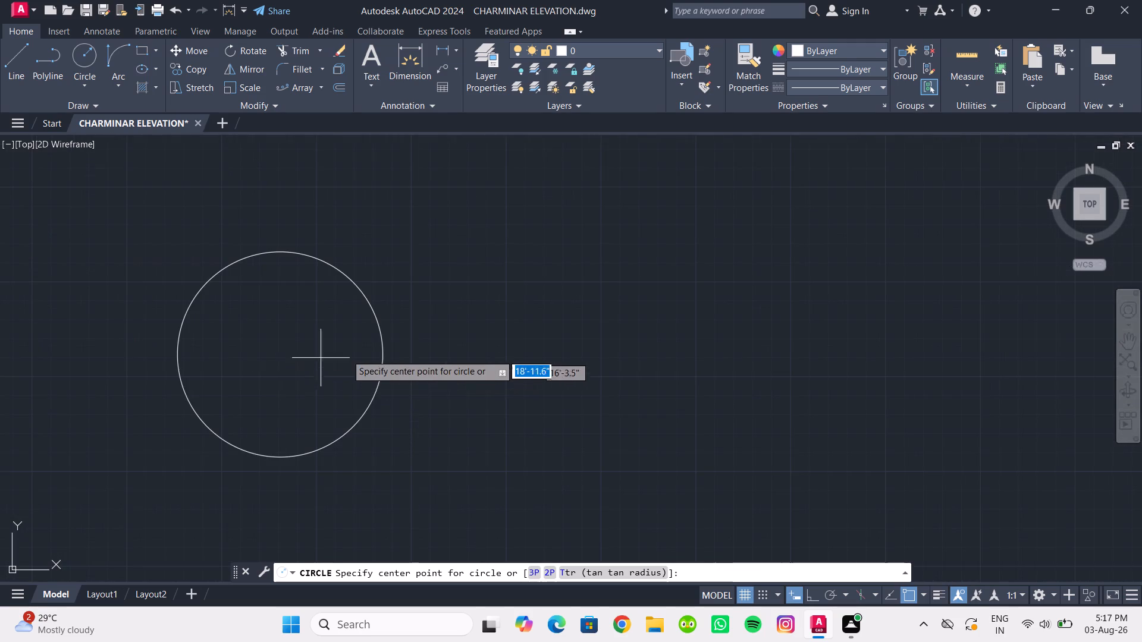
scroll(388, 373, "down", 3)
left_click(362, 373)
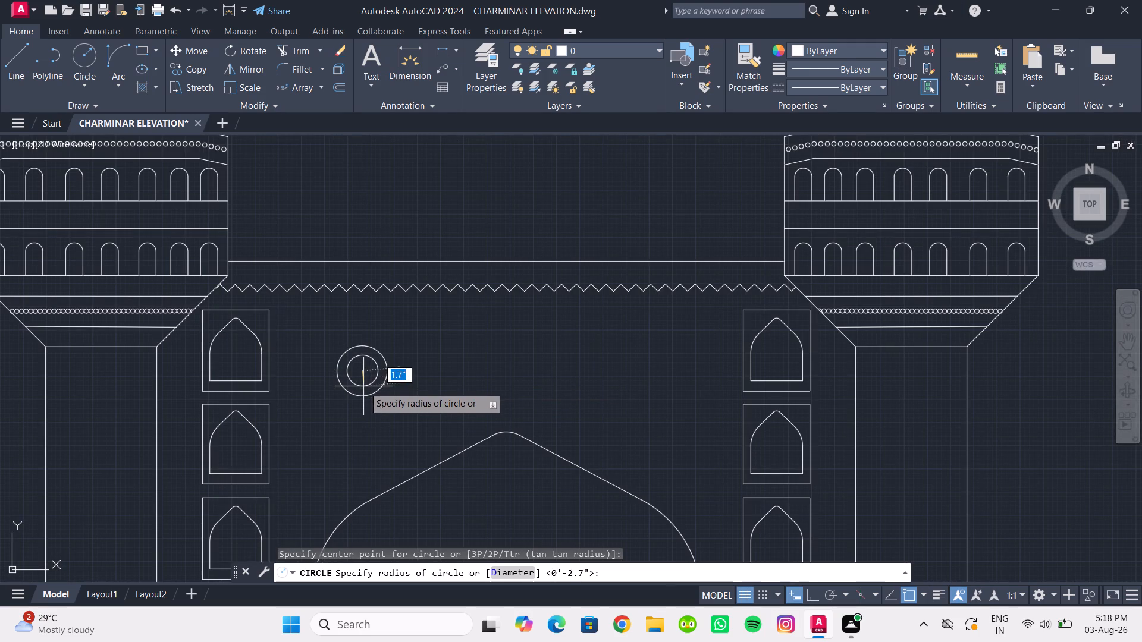
middle_click_drag(363, 386, 272, 421)
scroll(272, 421, "up", 2)
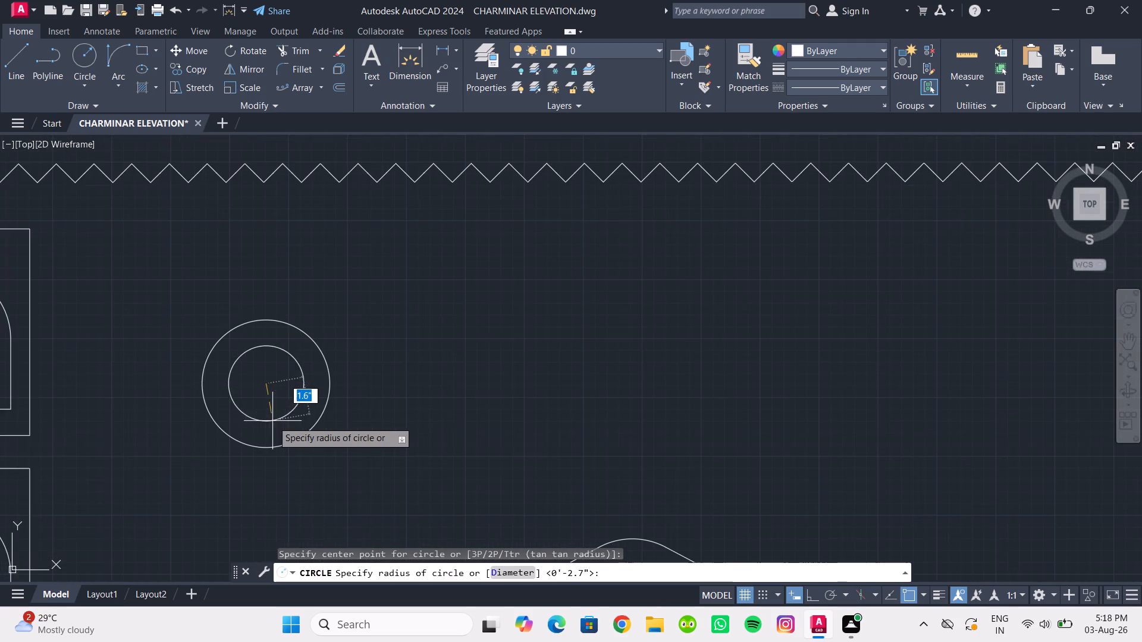
left_click(272, 419)
key("Escape")
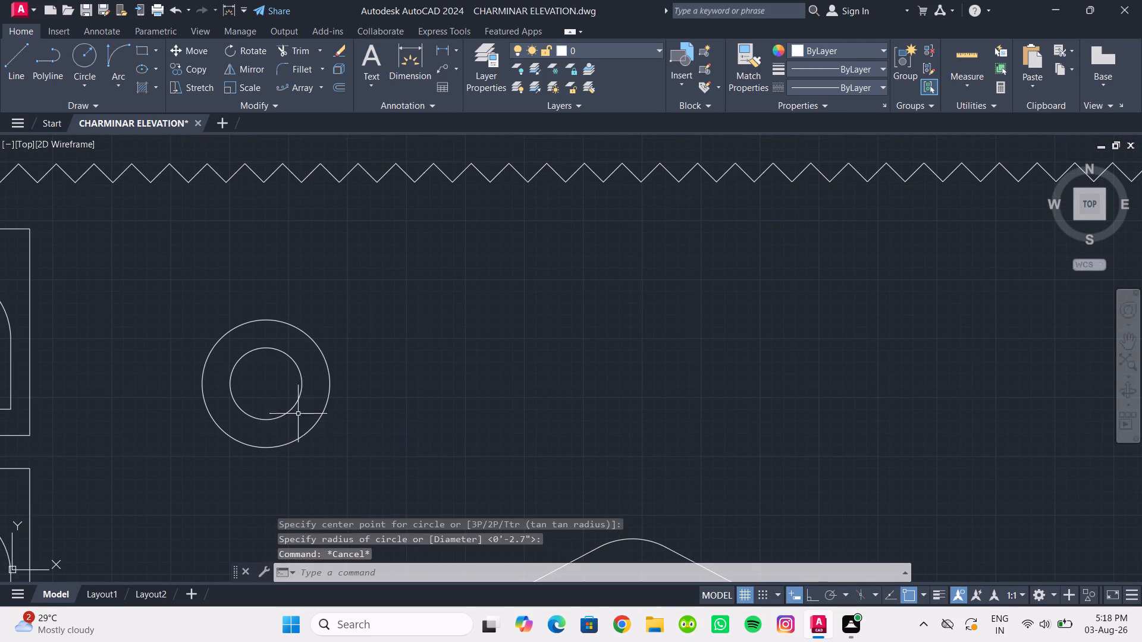
Mirror the two concentric circles about the central arch's vertical centreline, keeping the source objects.
left_click(186, 299)
left_click(343, 468)
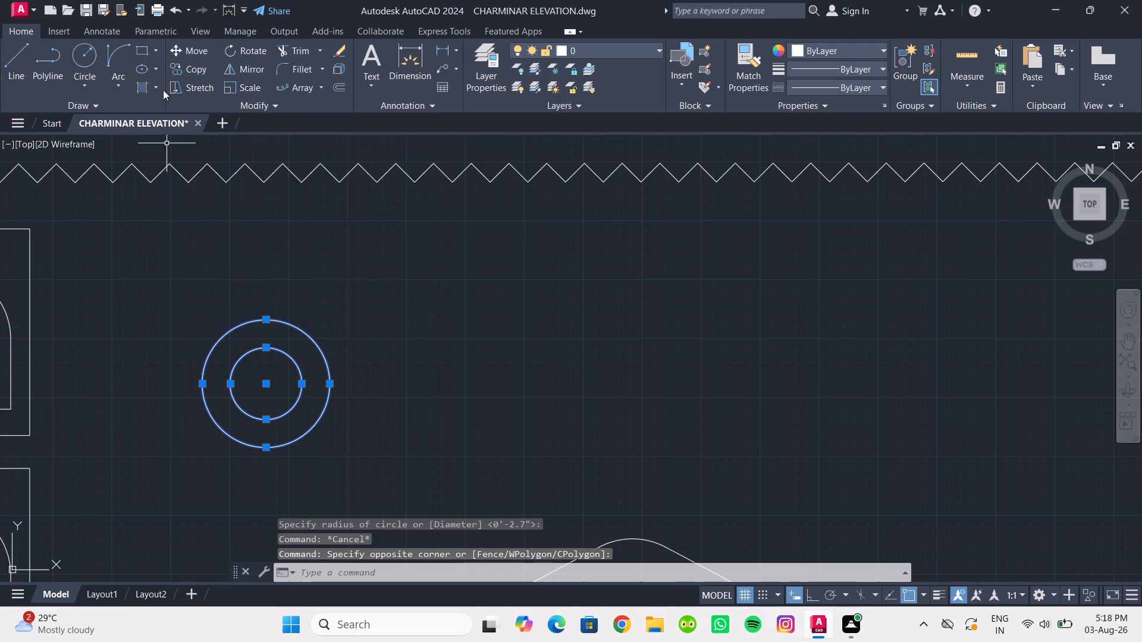
scroll(381, 243, "down", 2)
middle_click_drag(378, 250, 352, 237)
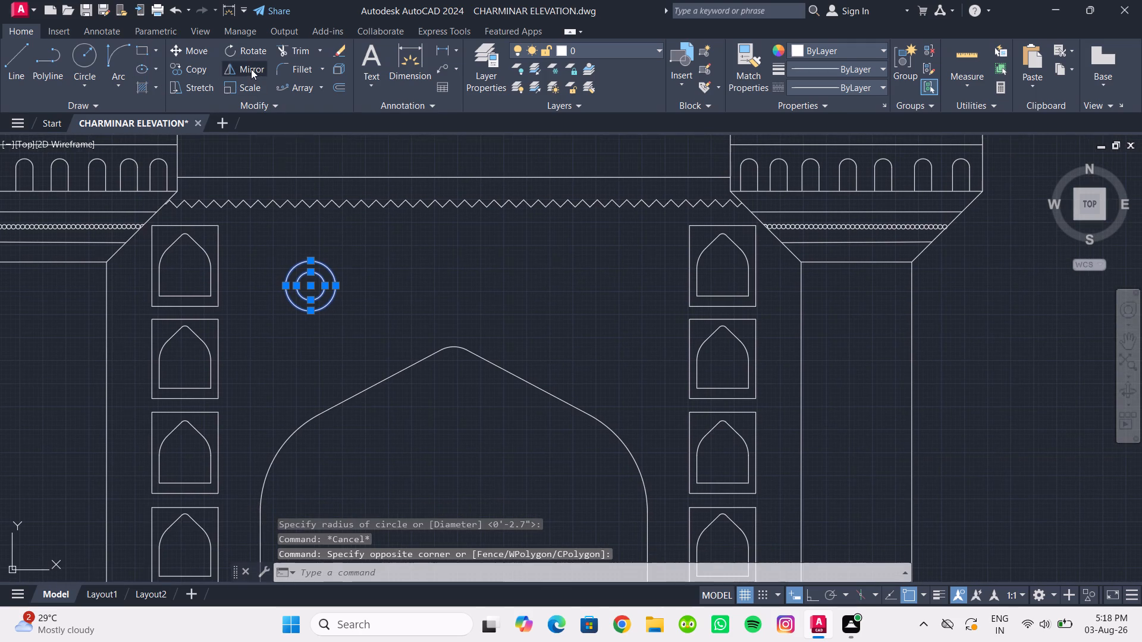
left_click(251, 69)
scroll(399, 254, "down", 1)
middle_click_drag(399, 254, 379, 222)
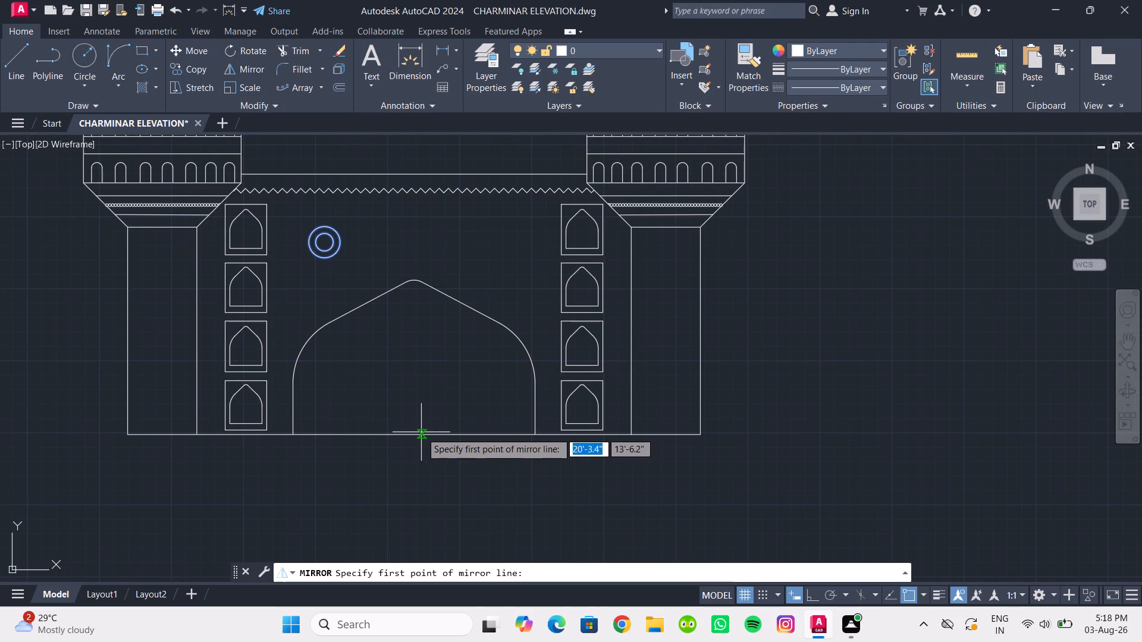
left_click_drag(418, 433, 416, 421)
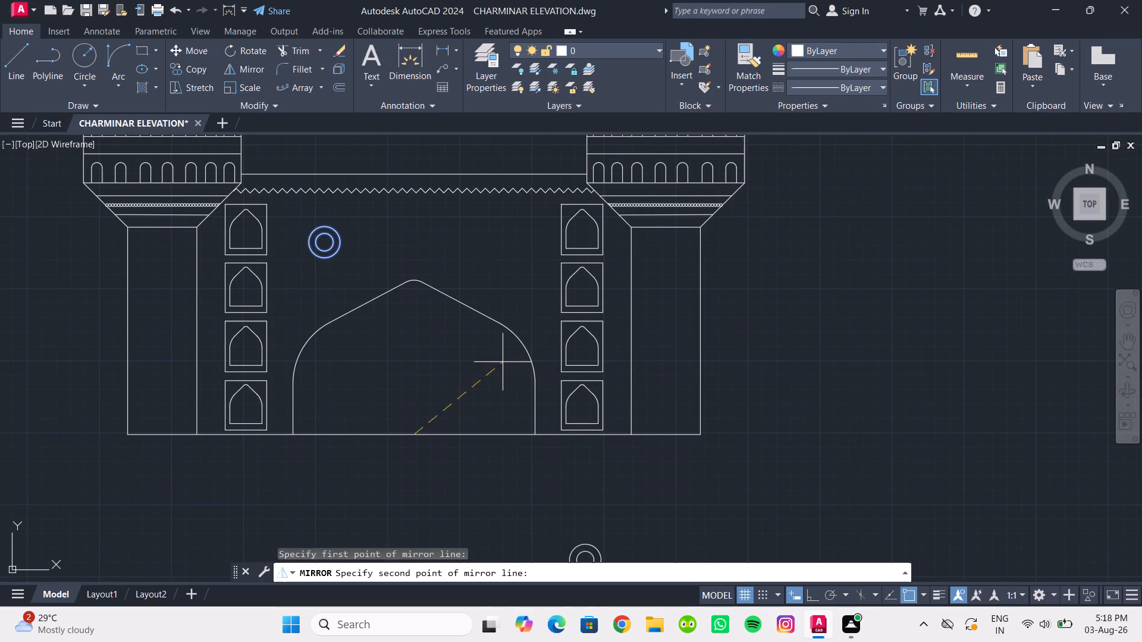
left_click(412, 173)
left_click_drag(437, 226, 412, 173)
Examine the whole elevation and the empty space between the two minarets above the zigzag band.
scroll(419, 218, "down", 2)
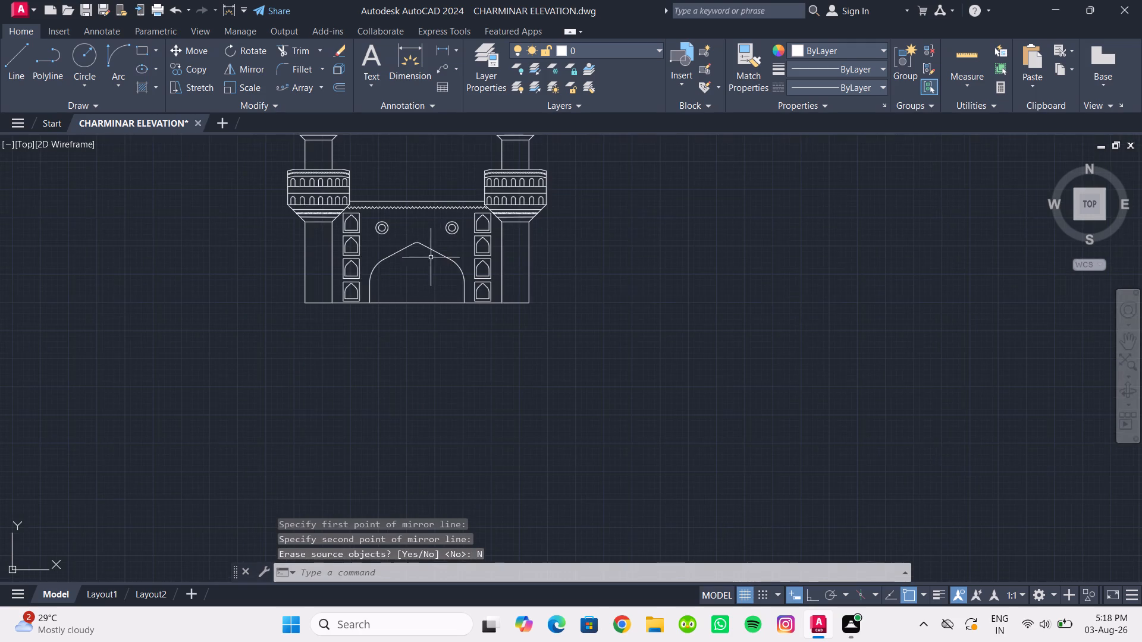
scroll(437, 289, "down", 1)
middle_click_drag(437, 289, 445, 473)
scroll(438, 433, "up", 1)
middle_click_drag(443, 432, 441, 430)
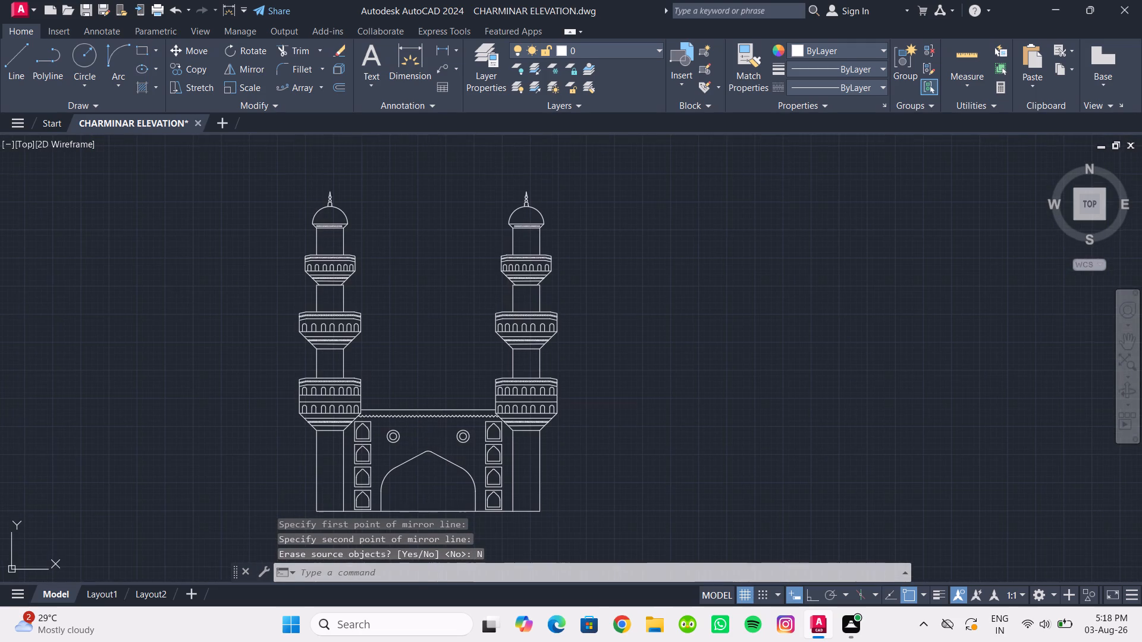
middle_click_drag(441, 430, 431, 424)
scroll(397, 383, "up", 1)
middle_click(399, 387)
scroll(392, 376, "up", 1)
middle_click_drag(397, 379, 400, 384)
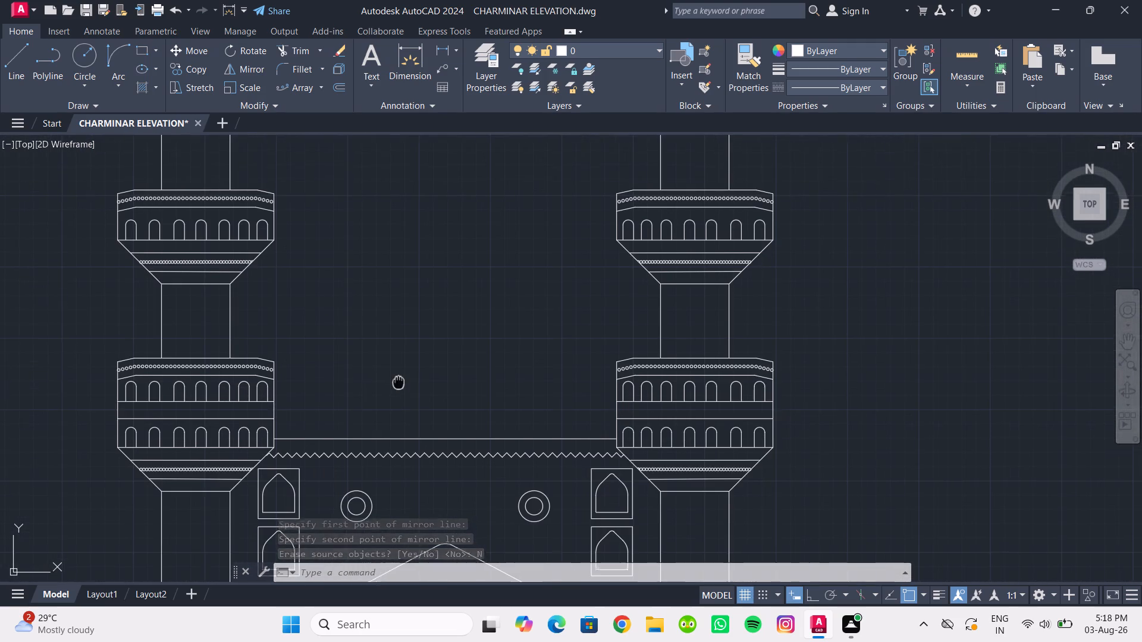
middle_click_drag(400, 384, 410, 408)
scroll(409, 402, "down", 1)
middle_click_drag(409, 402, 409, 422)
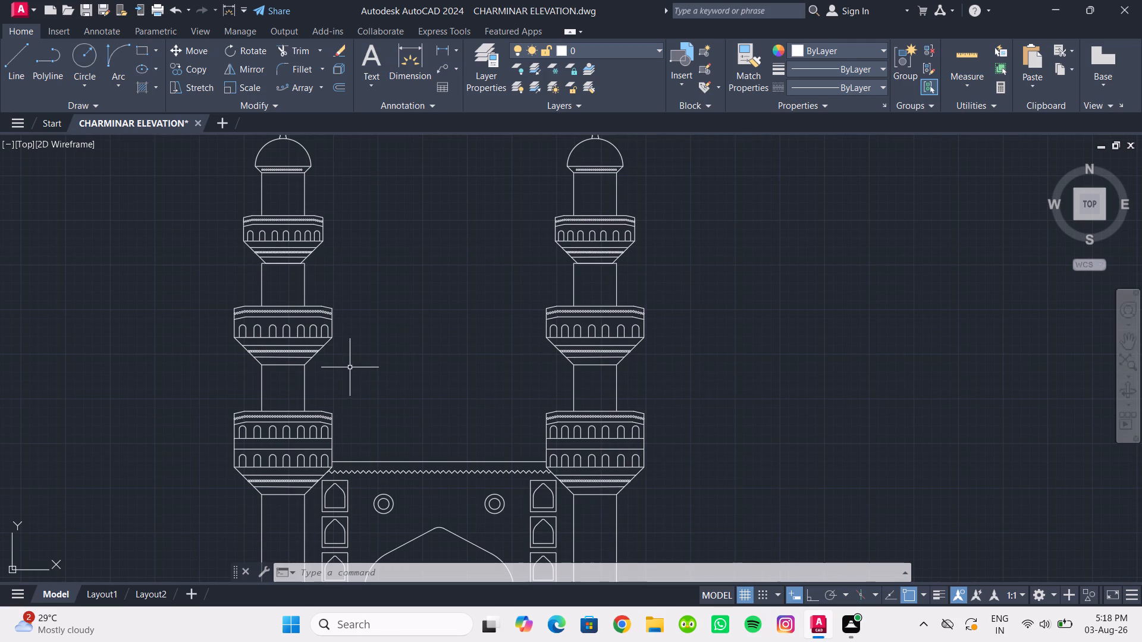
scroll(359, 370, "up", 1)
middle_click_drag(359, 370, 341, 390)
scroll(335, 385, "up", 1)
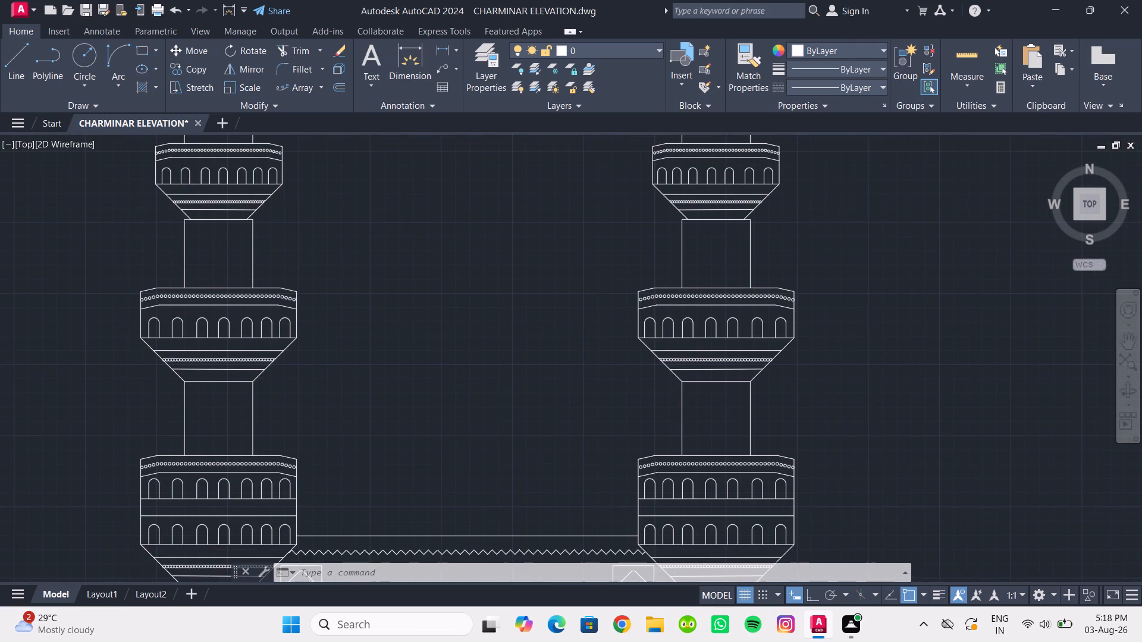
scroll(335, 385, "down", 1)
middle_click_drag(335, 385, 332, 395)
scroll(354, 403, "down", 1)
middle_click_drag(354, 411, 355, 433)
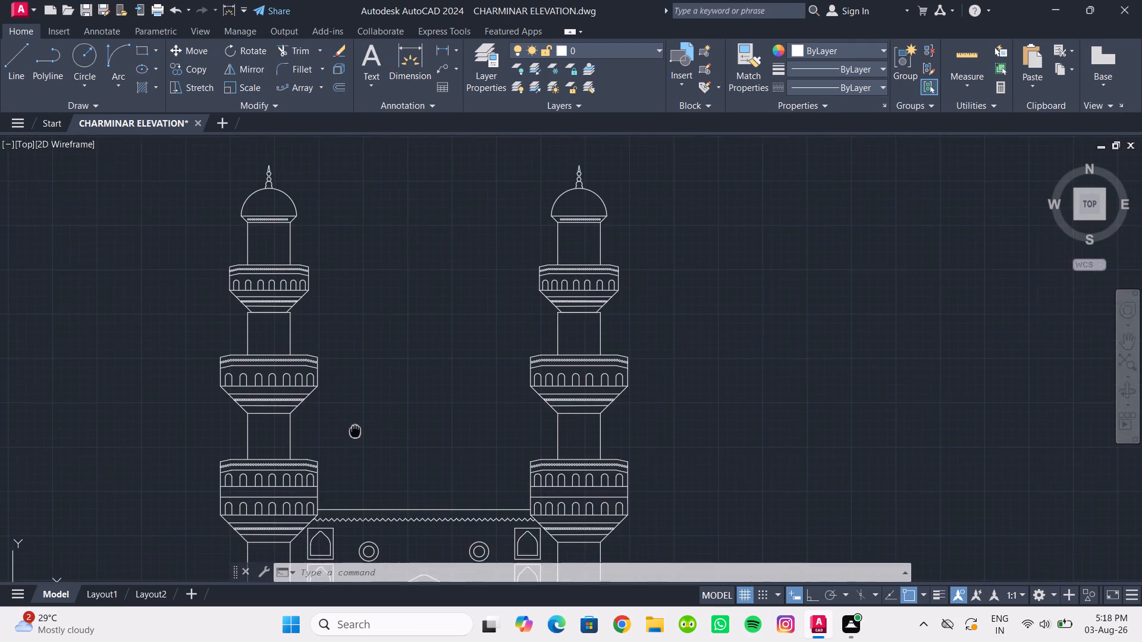
middle_click_drag(355, 433, 359, 440)
middle_click_drag(366, 428, 334, 385)
scroll(334, 383, "up", 1)
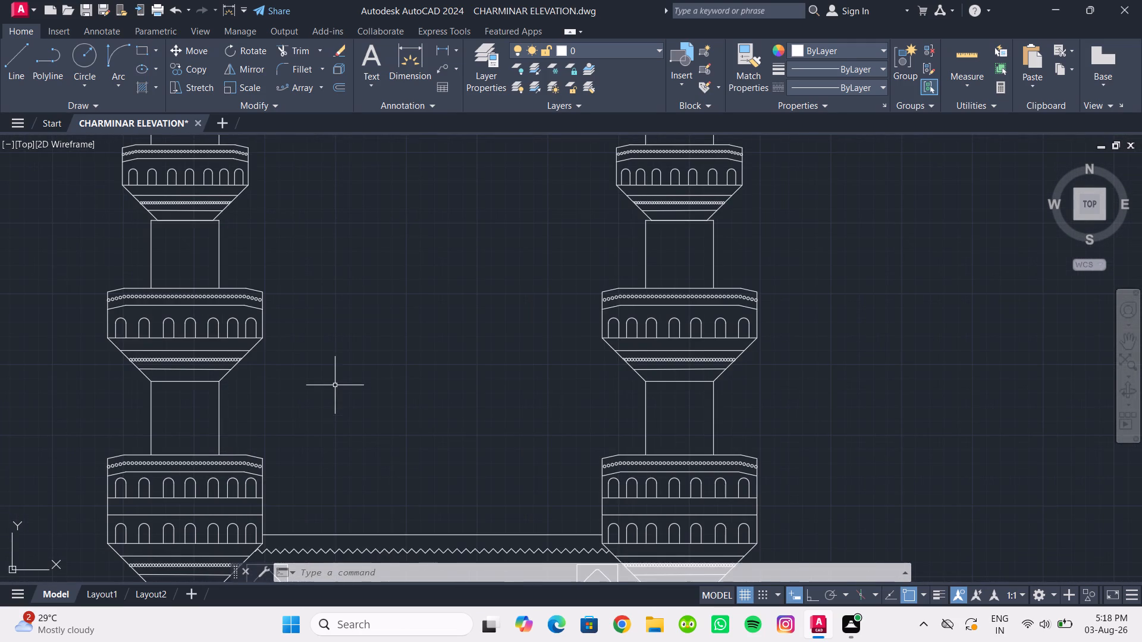
middle_click_drag(335, 385, 335, 373)
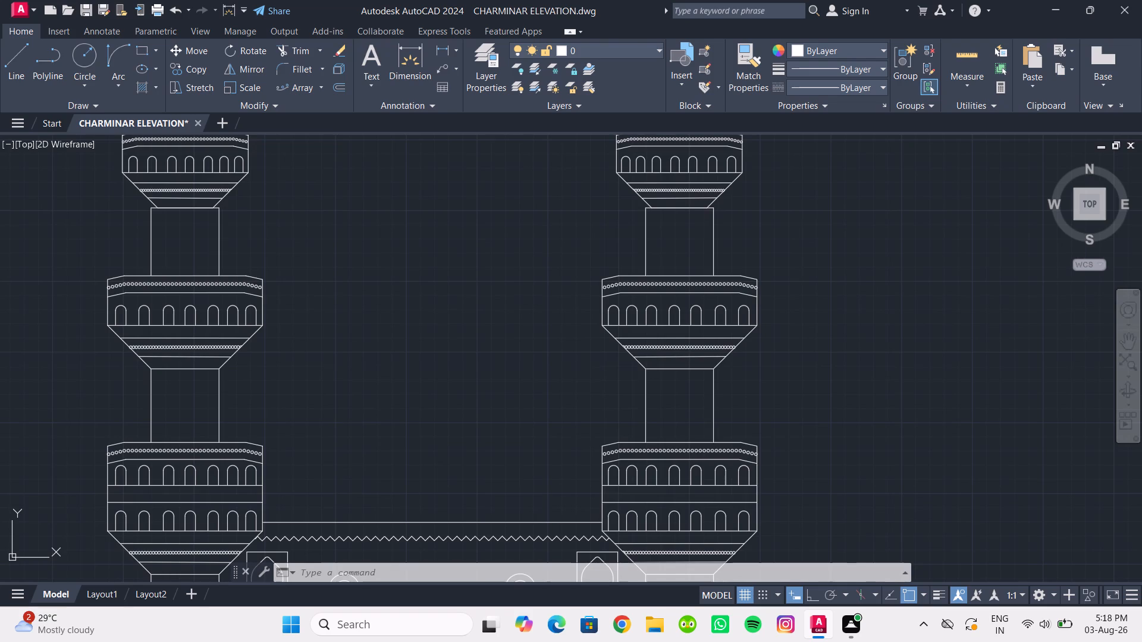
middle_click_drag(338, 374, 340, 389)
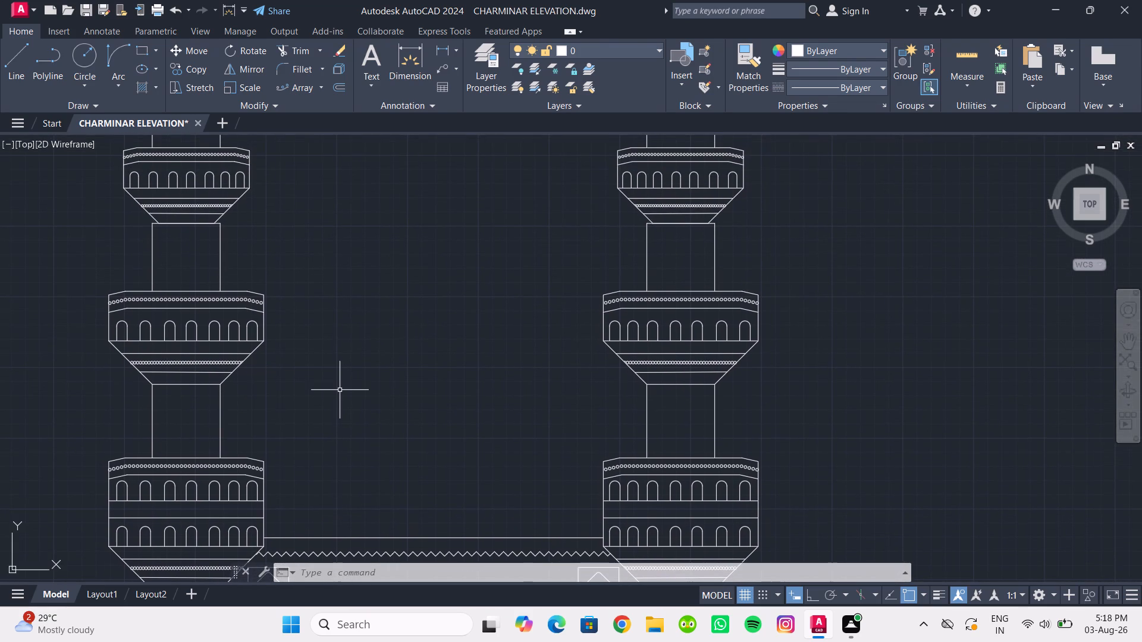
Draw a horizontal line between the two minarets, joining the inner lower corners of their middle balconies' arch bands.
scroll(340, 390, "up", 1)
middle_click_drag(340, 390, 316, 312)
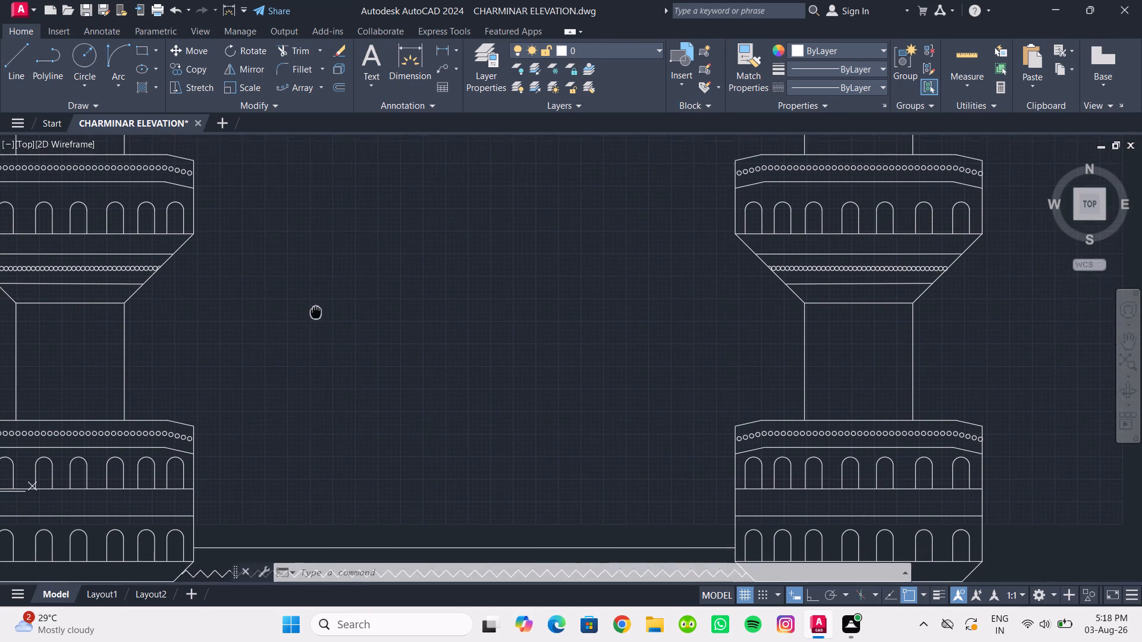
middle_click_drag(316, 312, 366, 304)
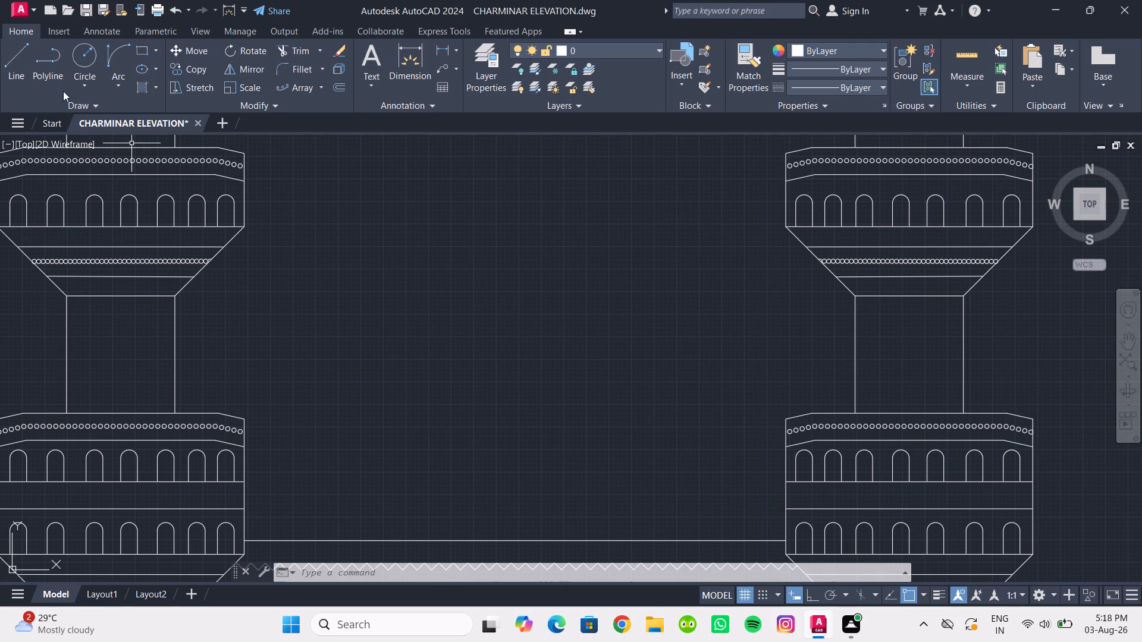
left_click(4, 55)
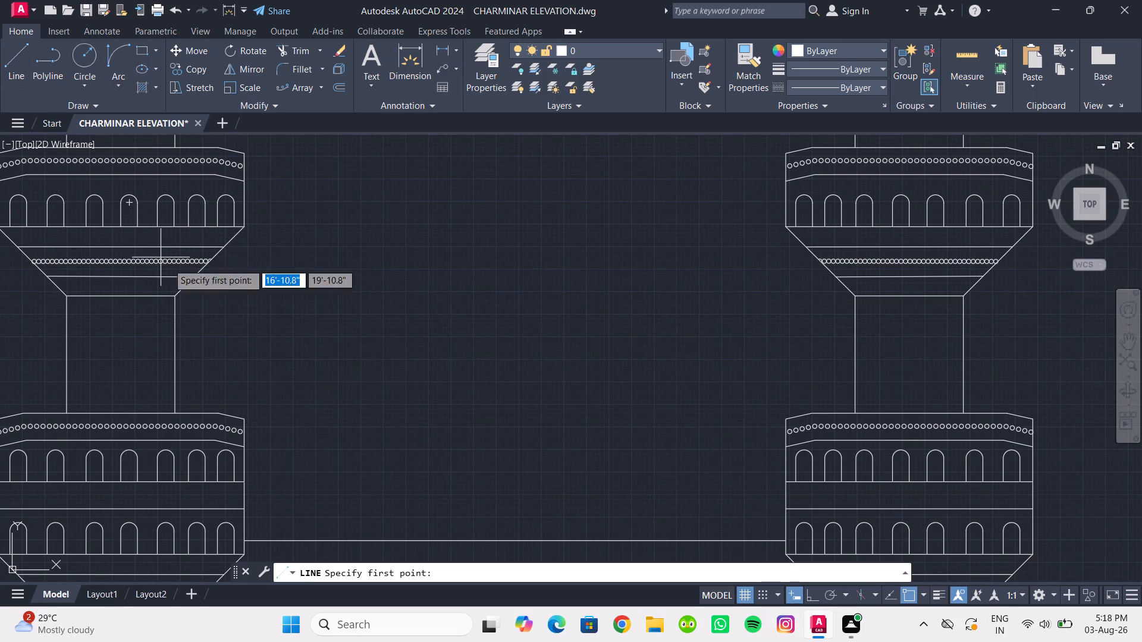
left_click(244, 230)
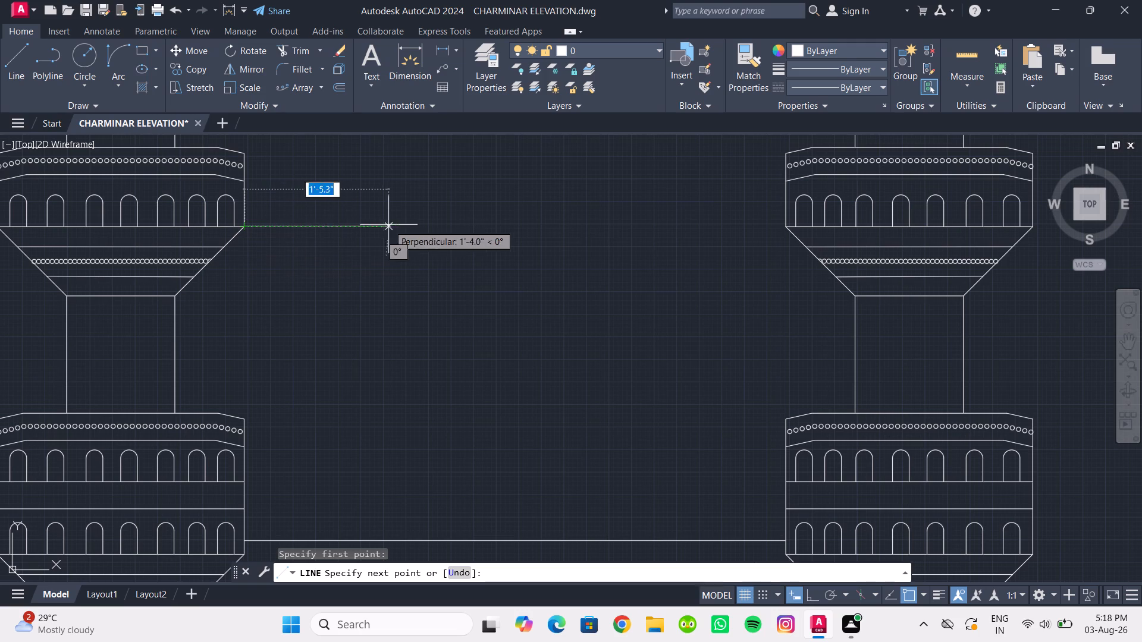
left_click(783, 228)
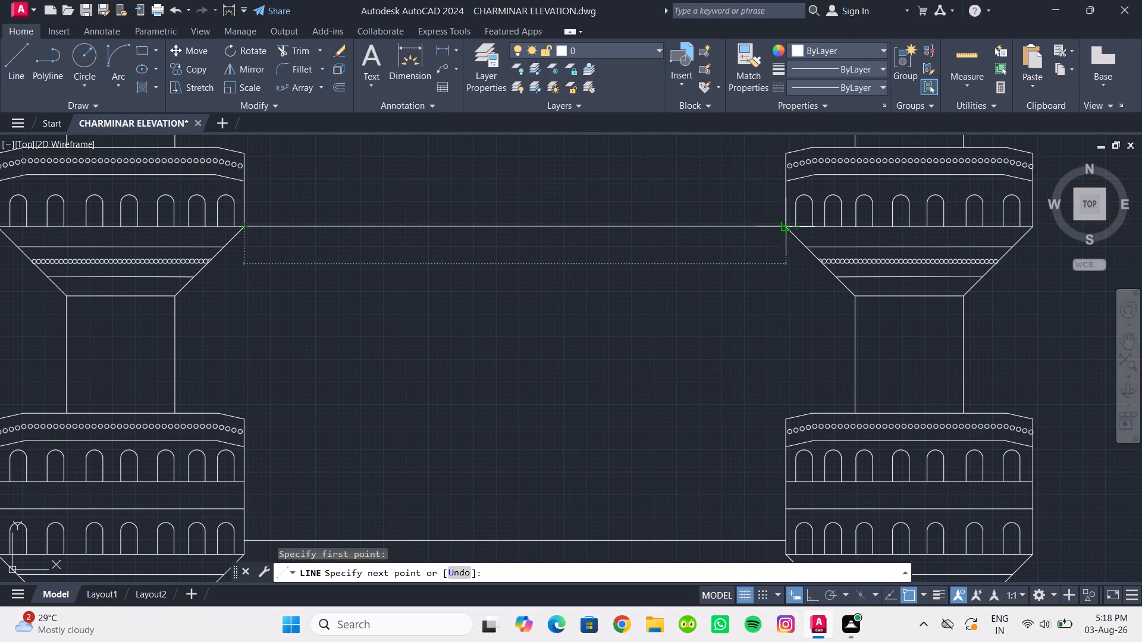
key("Escape")
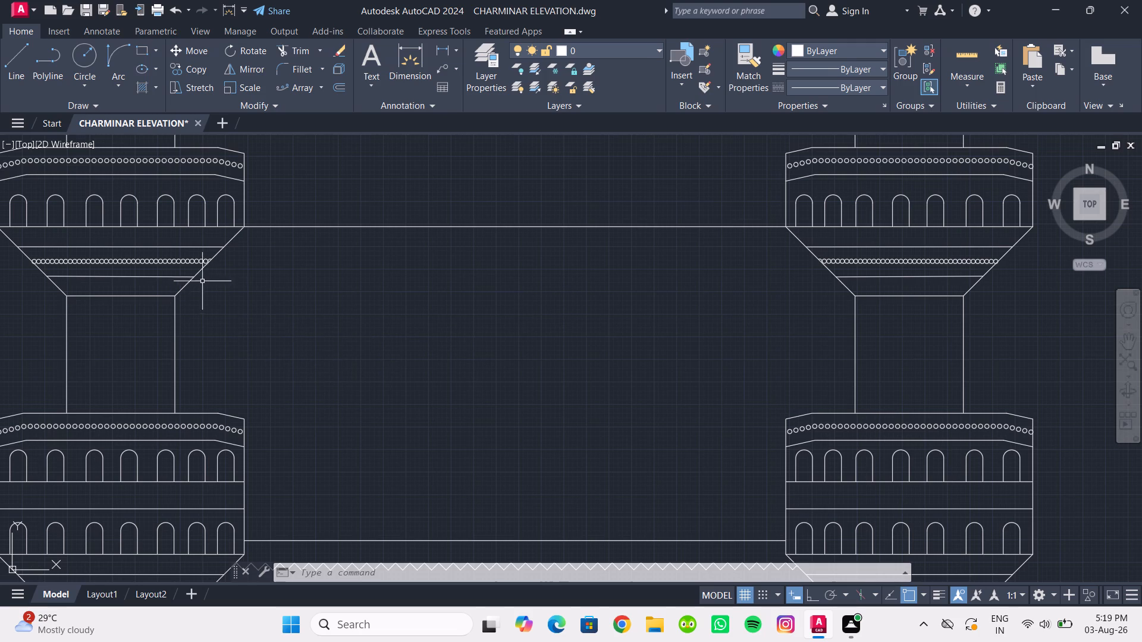
Draw two horizontal lines between the minarets, one joining the lowest band lines of the middle balconies' tapers and one joining the taper bases.
left_click(12, 80)
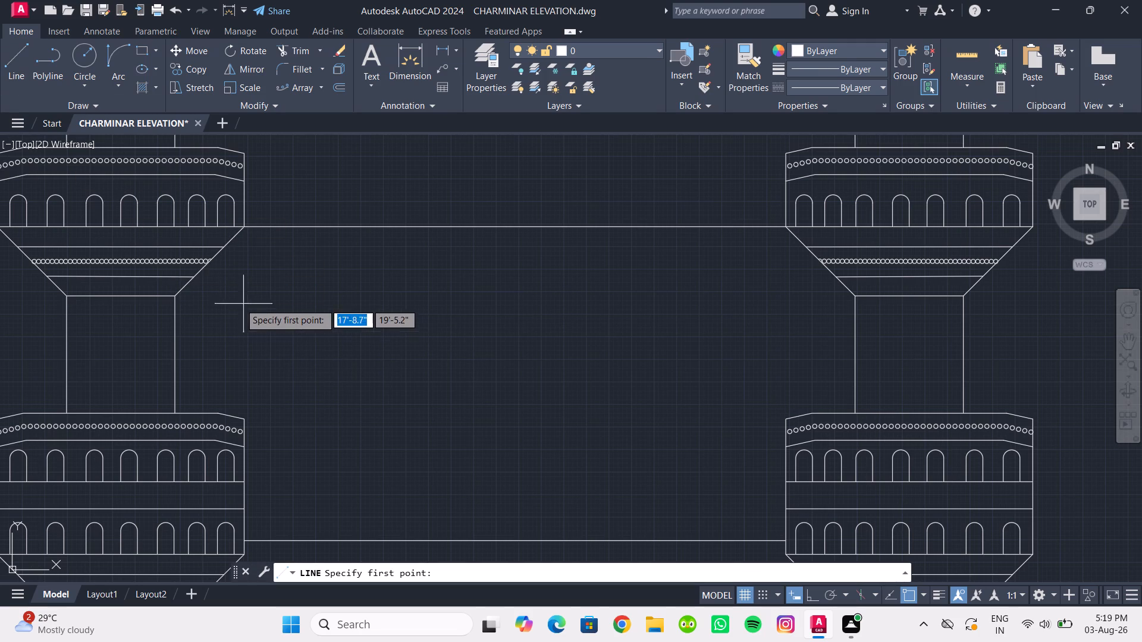
left_click(193, 280)
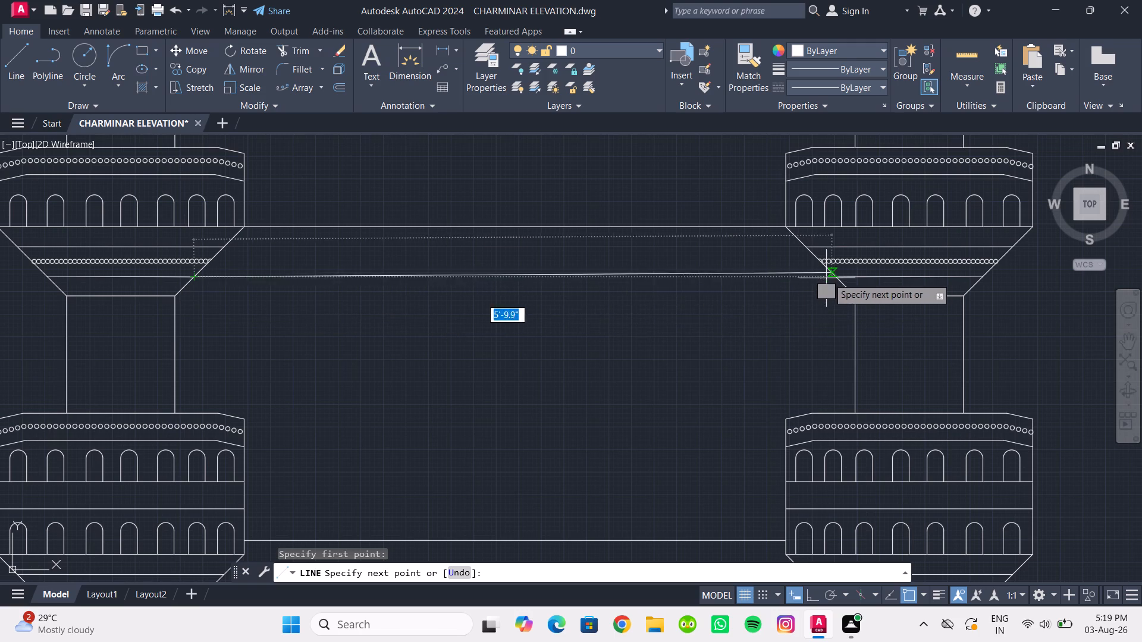
left_click(833, 275)
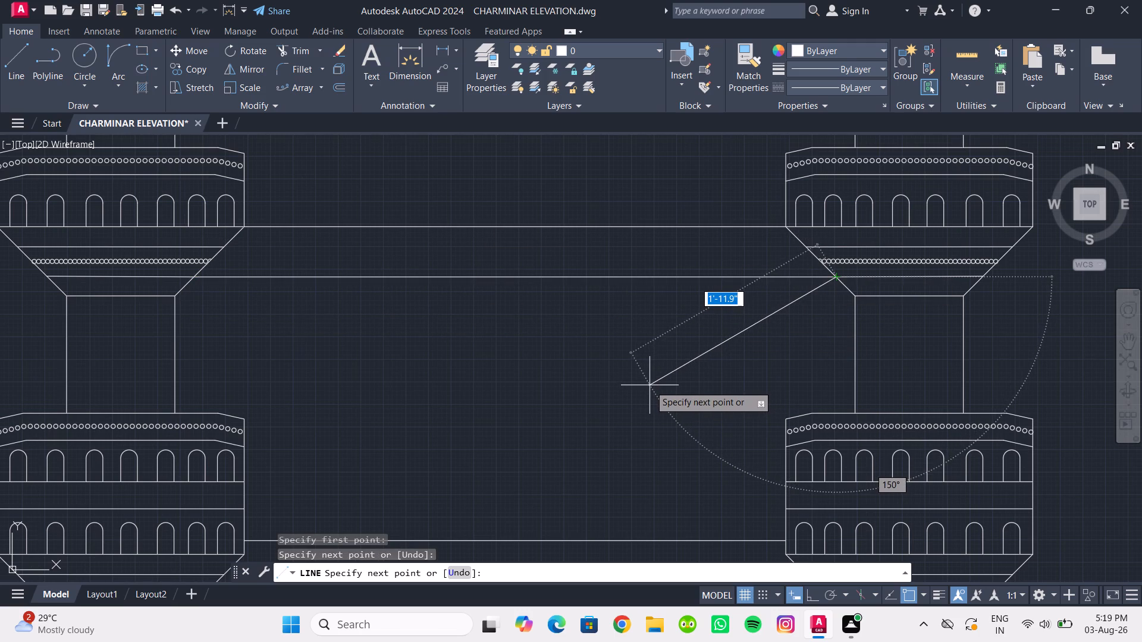
key("Escape")
left_click(17, 76)
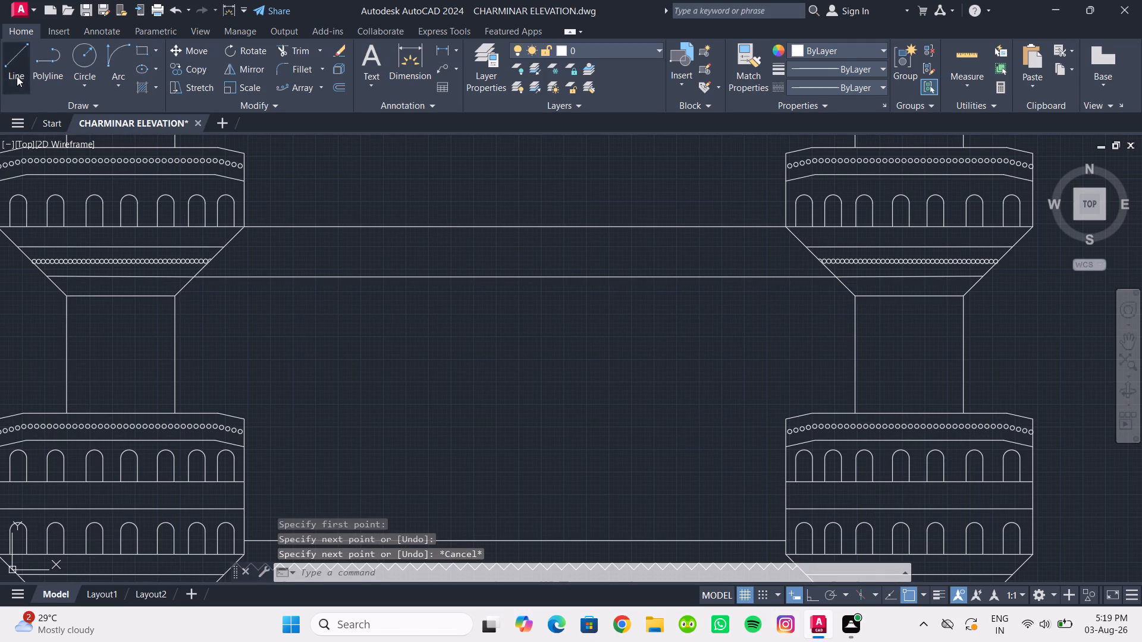
left_click(174, 300)
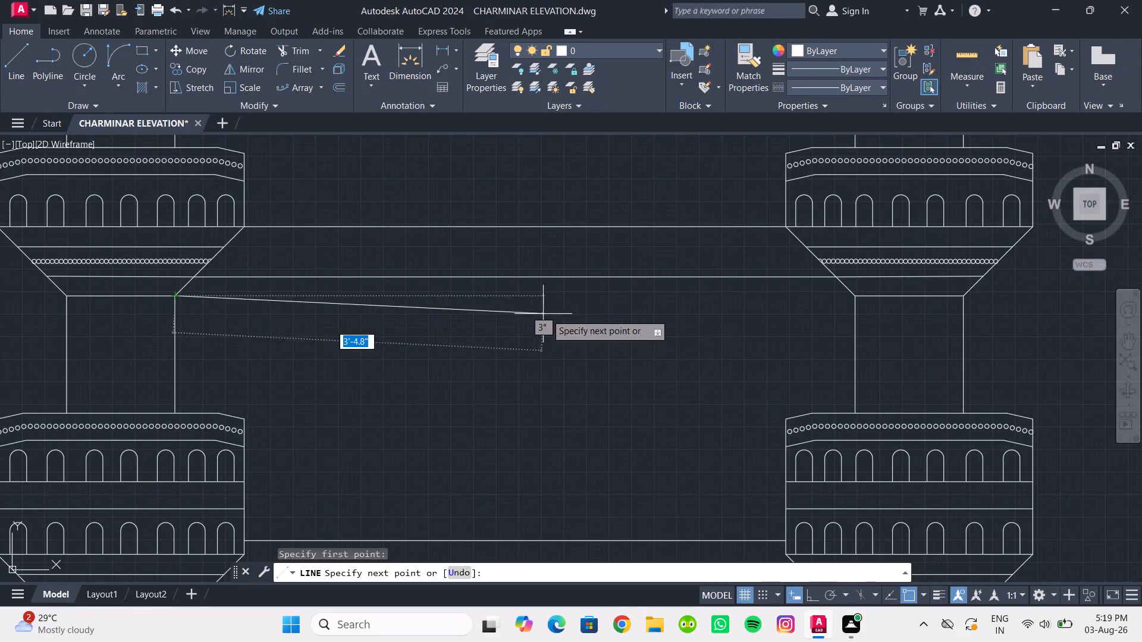
left_click(856, 295)
key("Escape")
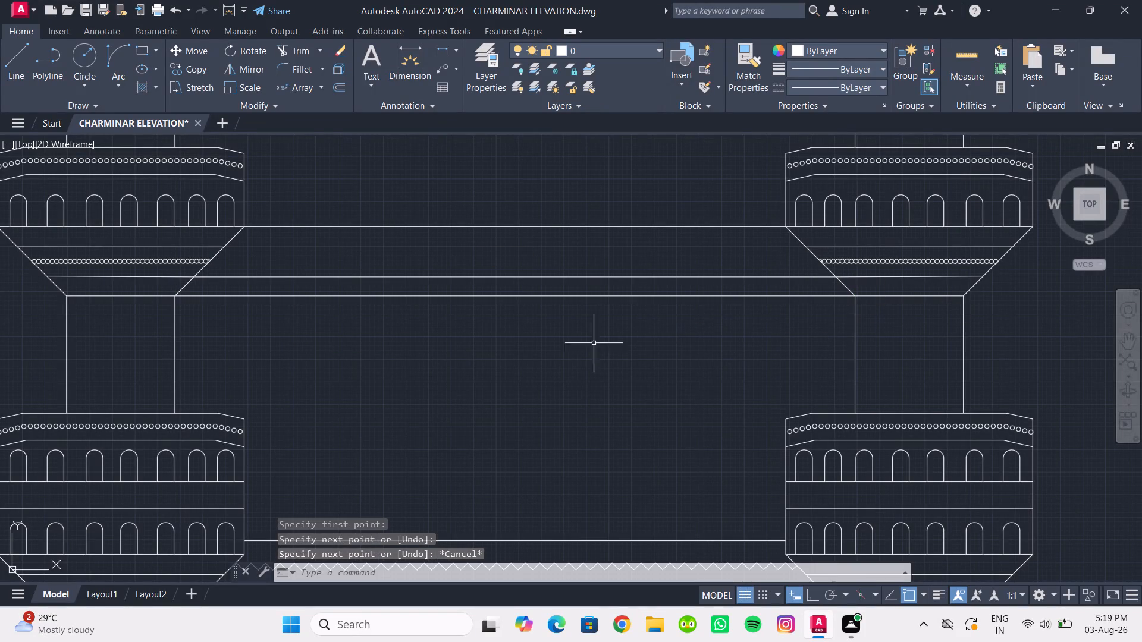
With Ortho on, draw a horizontal line between the inner edges of the two minaret shafts, just below the taper bases.
middle_click_drag(491, 316, 475, 276)
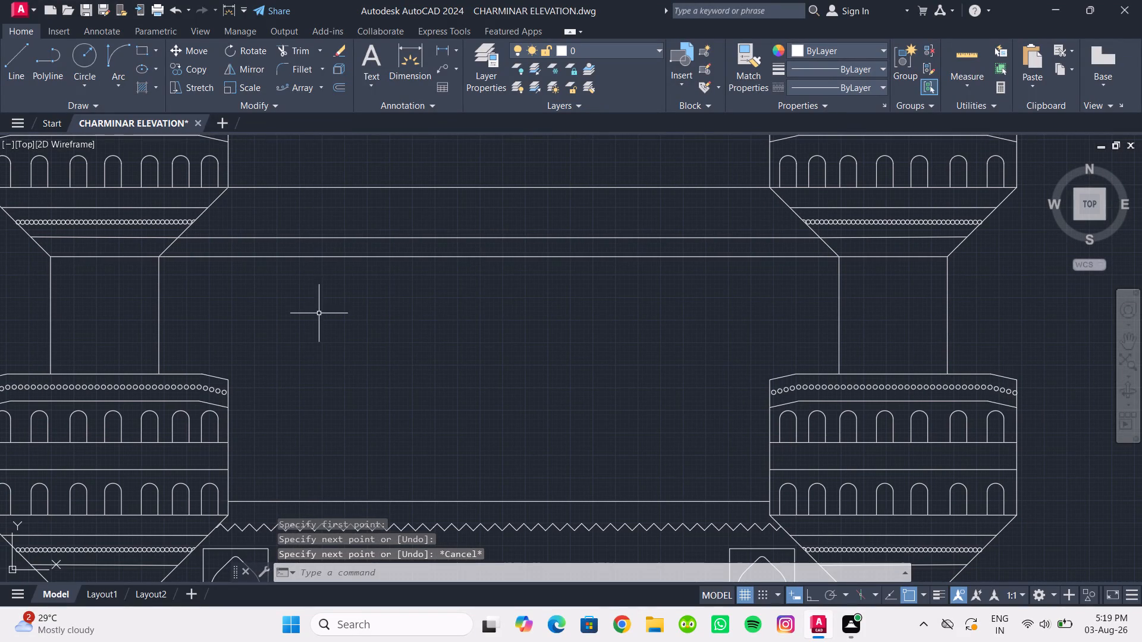
left_click(15, 71)
left_click(155, 288)
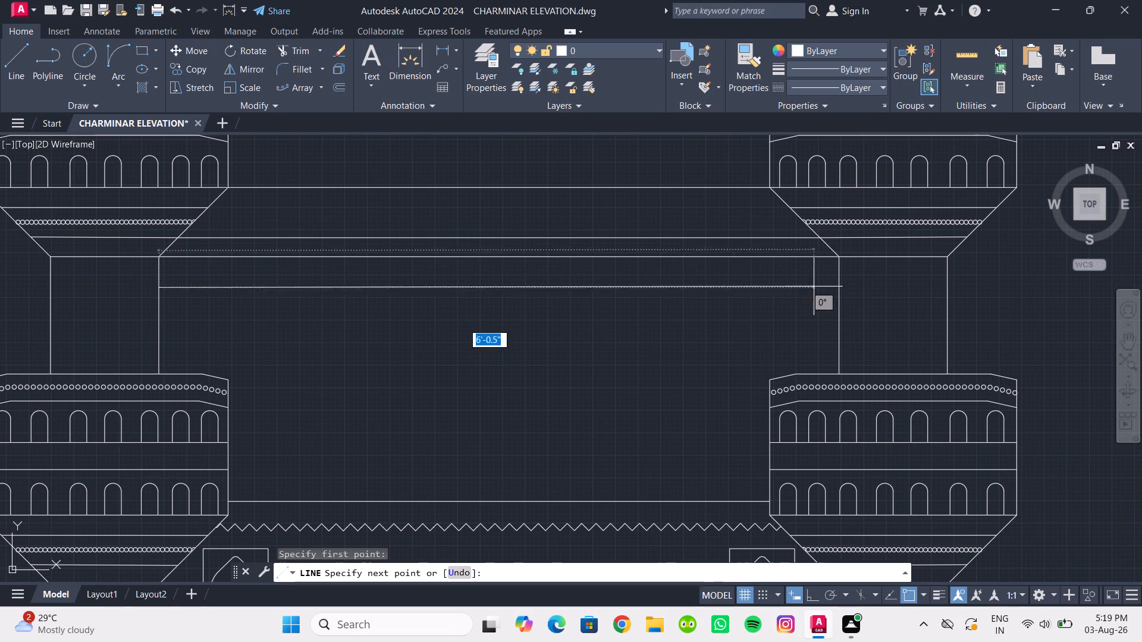
left_click(814, 595)
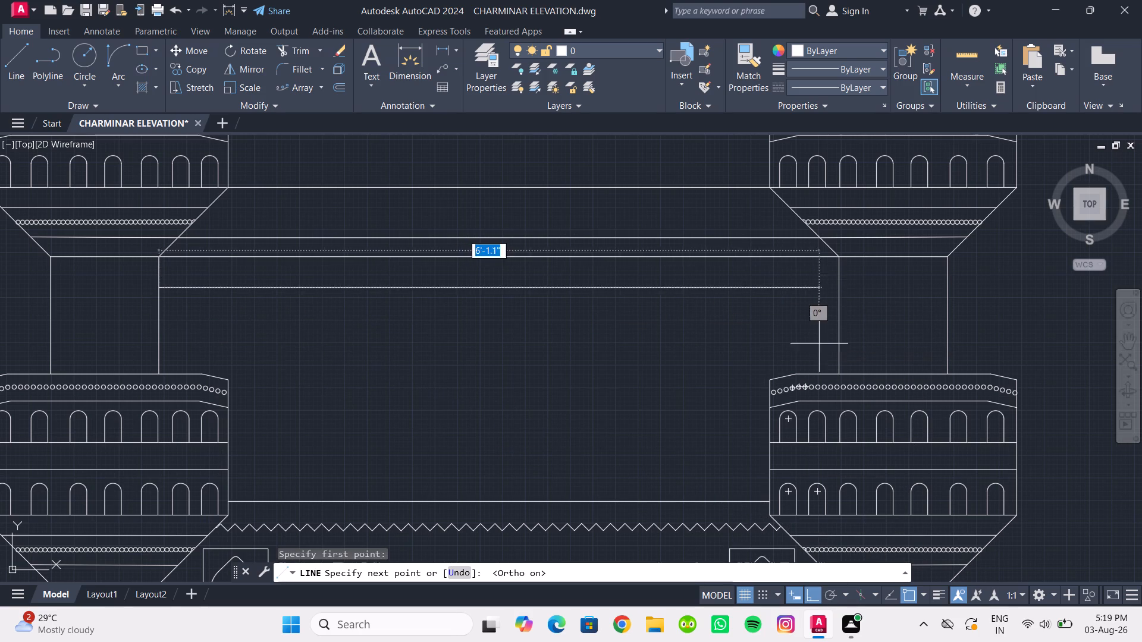
left_click(840, 284)
key("Escape")
Save the drawing.
scroll(607, 352, "down", 3)
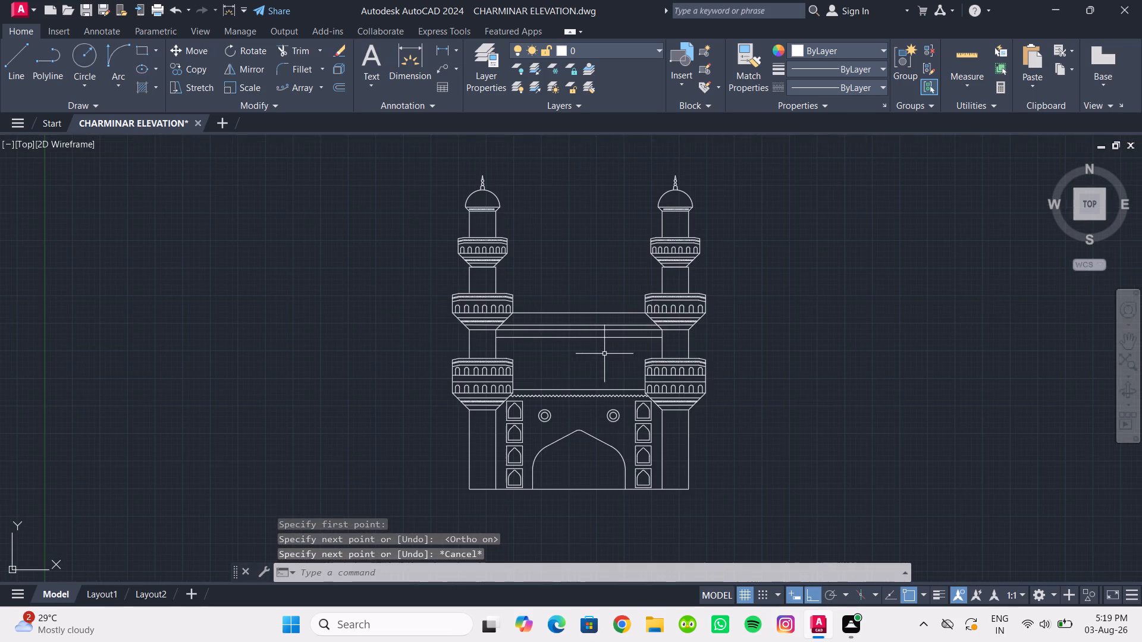
middle_click_drag(602, 351, 532, 307)
scroll(506, 319, "up", 1)
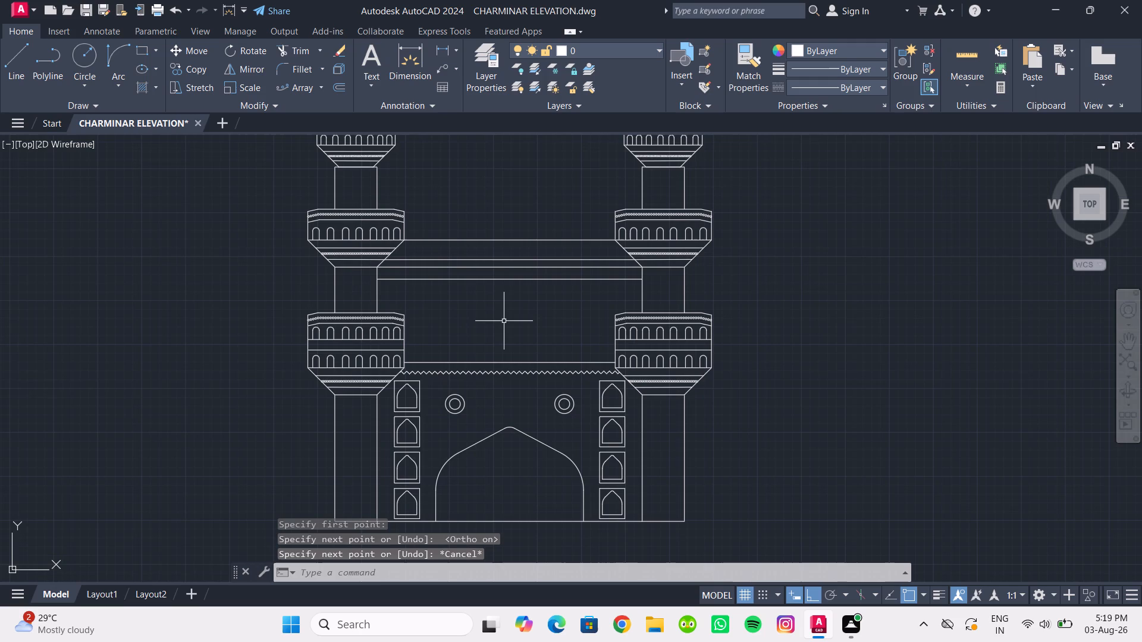
key("ctrl+s")
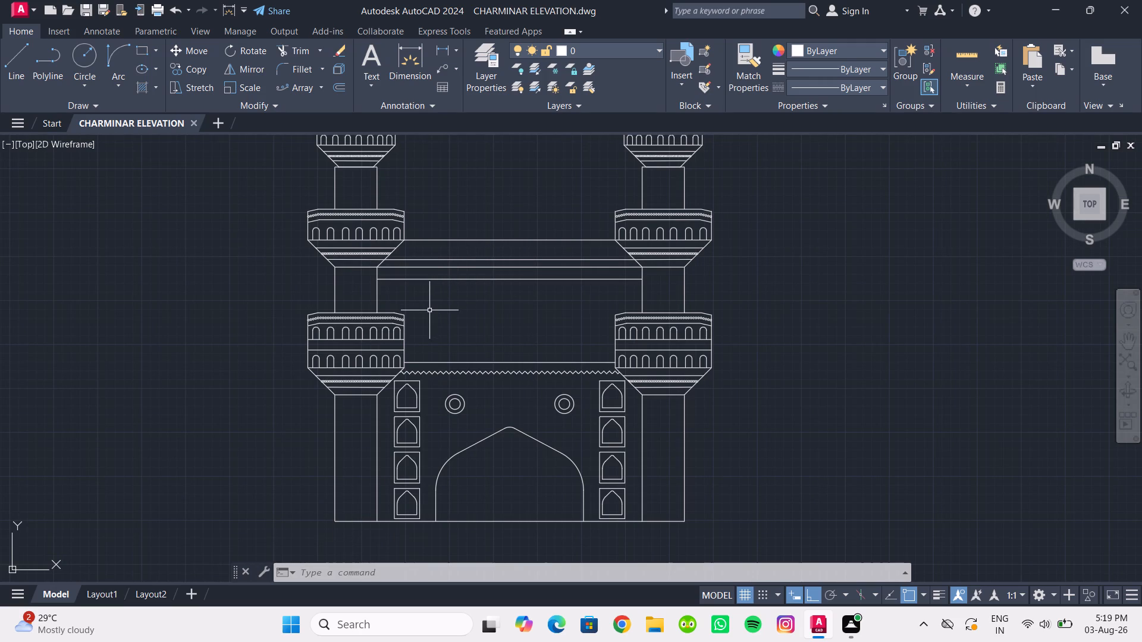
Move the horizontal line spanning the two minaret shafts 3" straight down.
scroll(429, 311, "up", 1)
middle_click_drag(425, 307, 413, 362)
left_click_drag(414, 349, 407, 335)
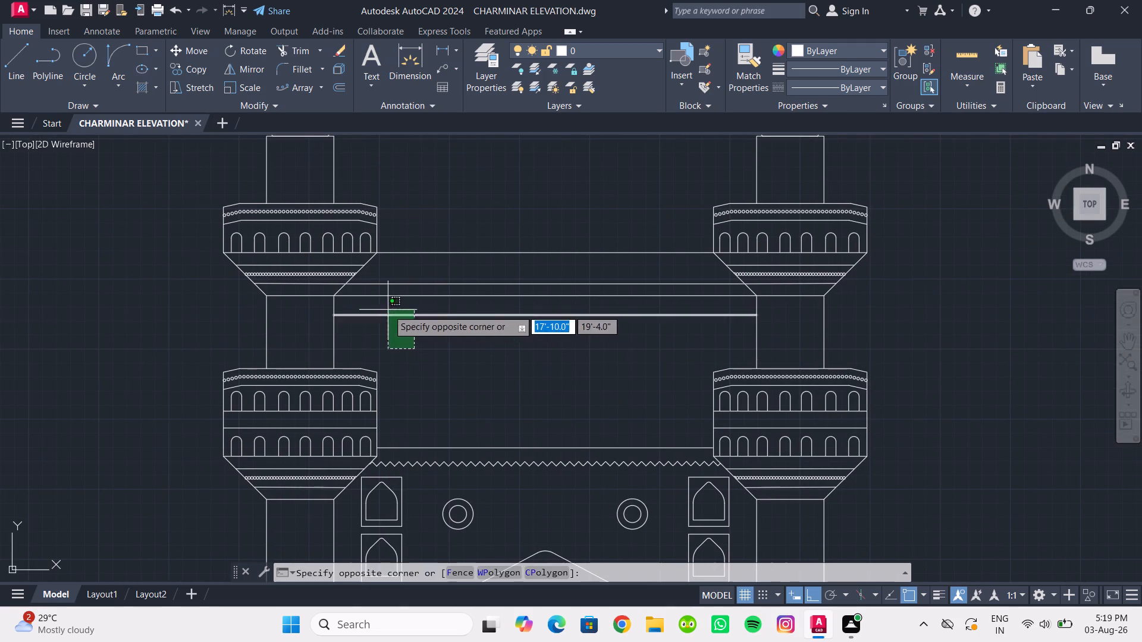
left_click(387, 310)
left_click(200, 52)
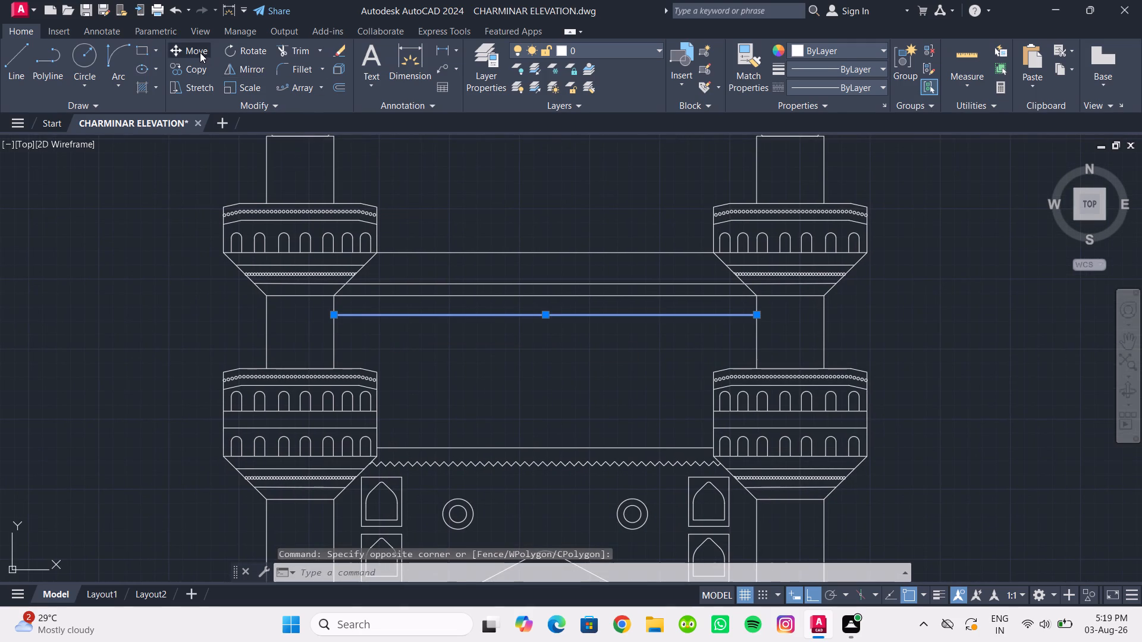
left_click(549, 314)
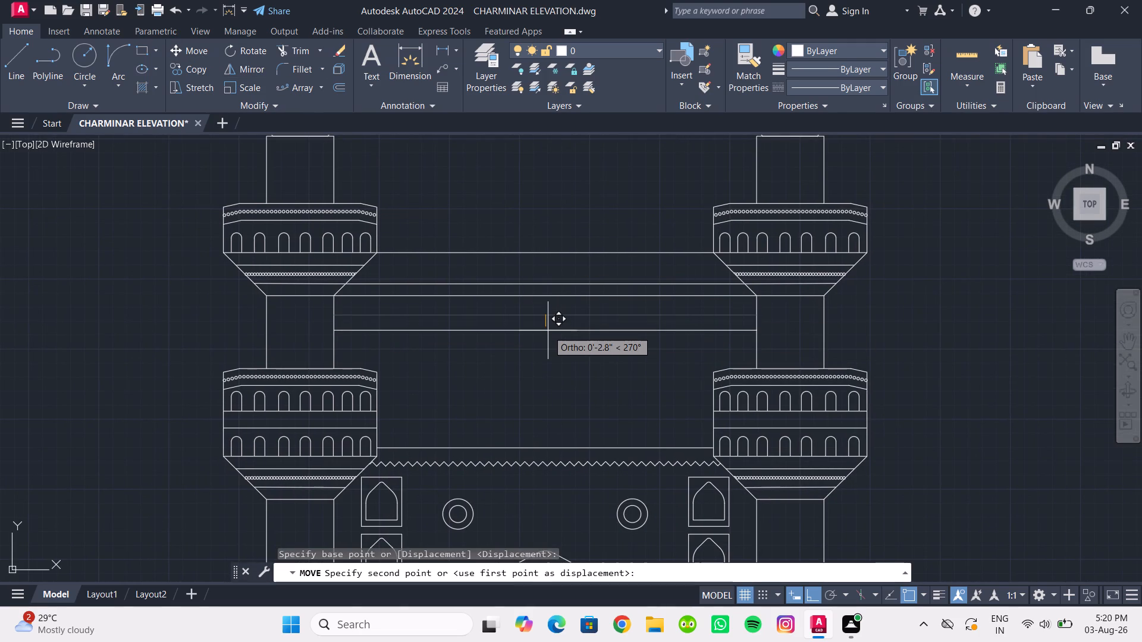
scroll(548, 331, "up", 2)
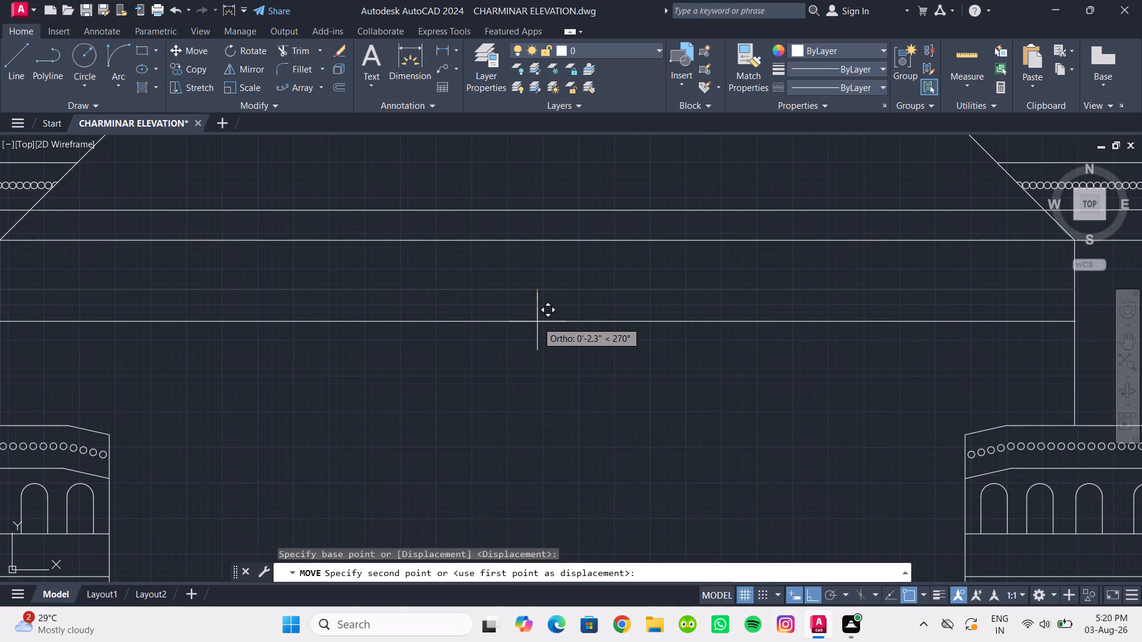
scroll(537, 322, "down", 1)
middle_click_drag(537, 322, 537, 328)
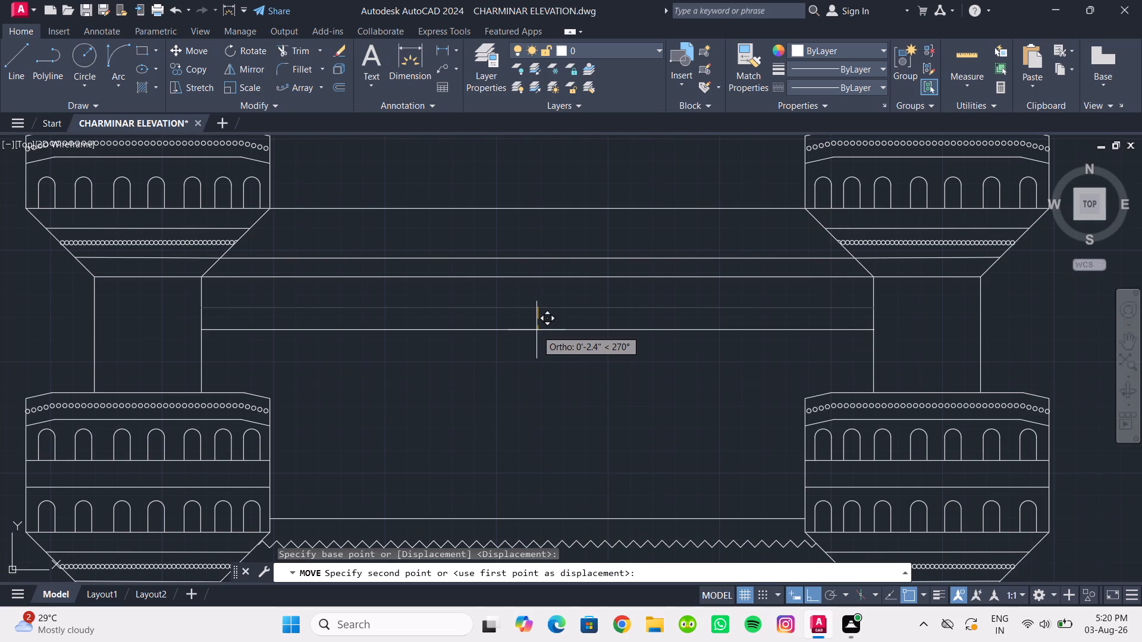
type("3\"")
key("Return")
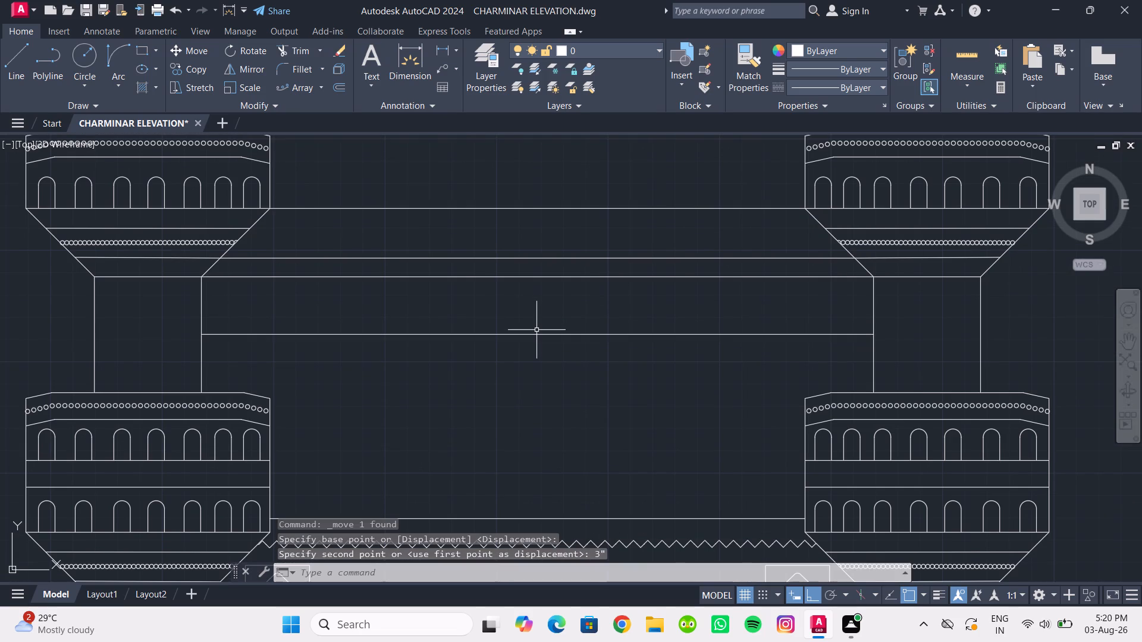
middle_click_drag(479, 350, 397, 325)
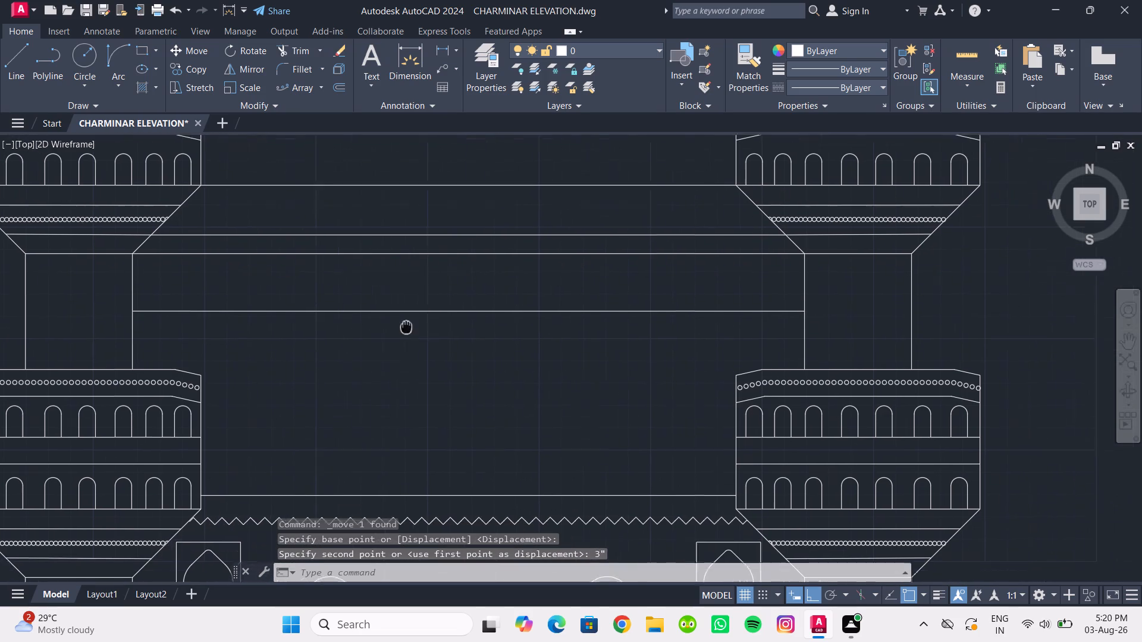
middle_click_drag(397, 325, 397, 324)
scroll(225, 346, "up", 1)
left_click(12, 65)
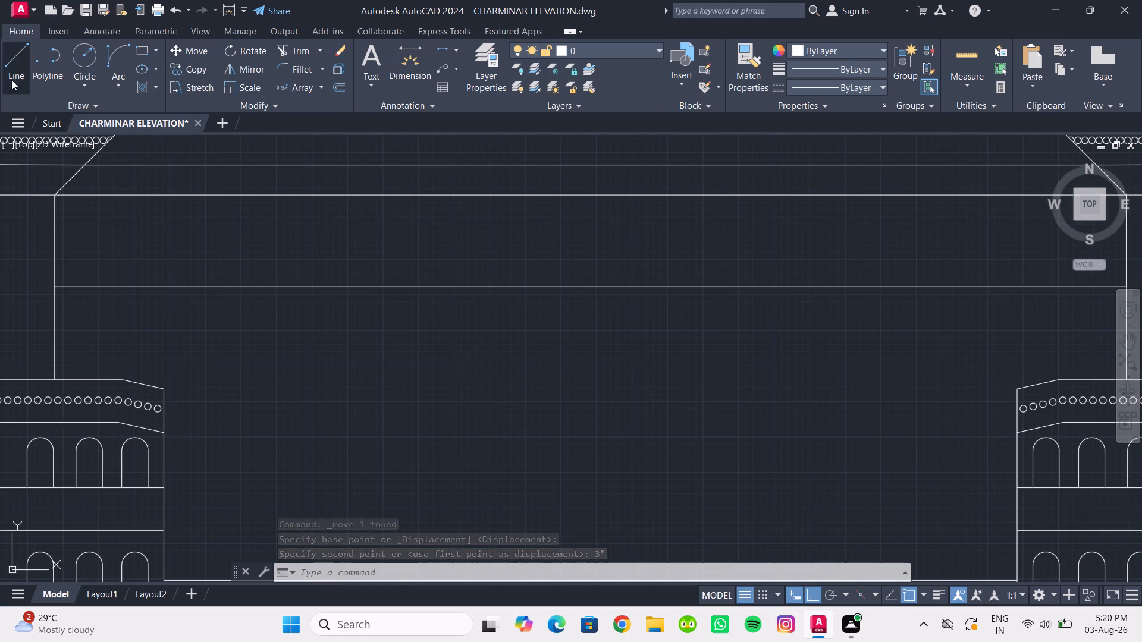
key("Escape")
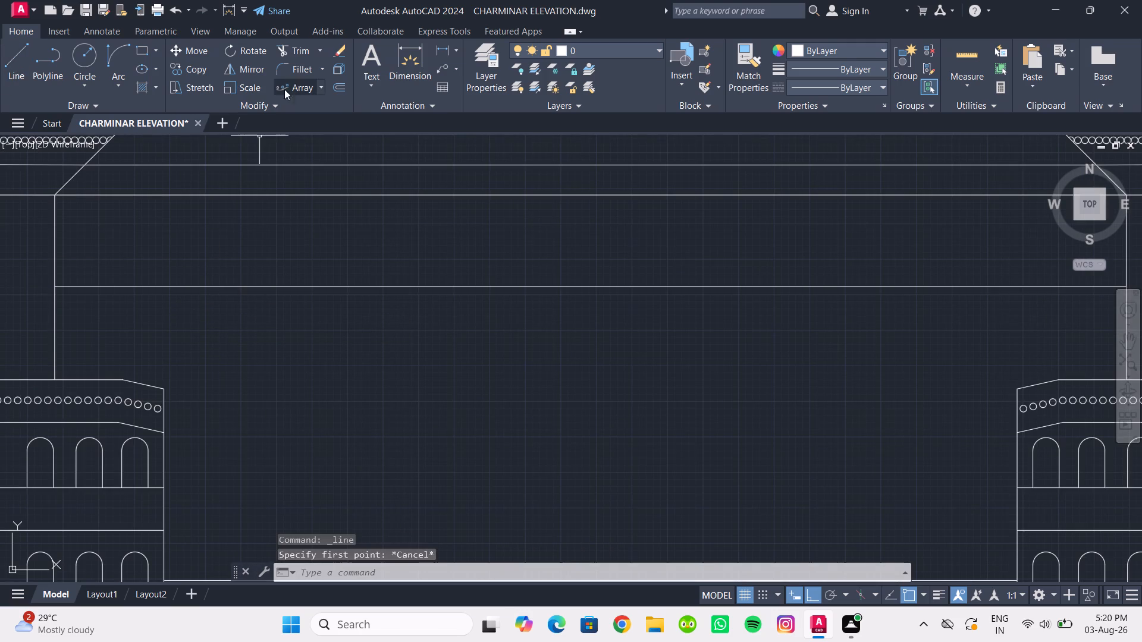
Measure the vertical gap between the left taper's lowest band line and its base with a linear dimension.
middle_click_drag(374, 253, 374, 307)
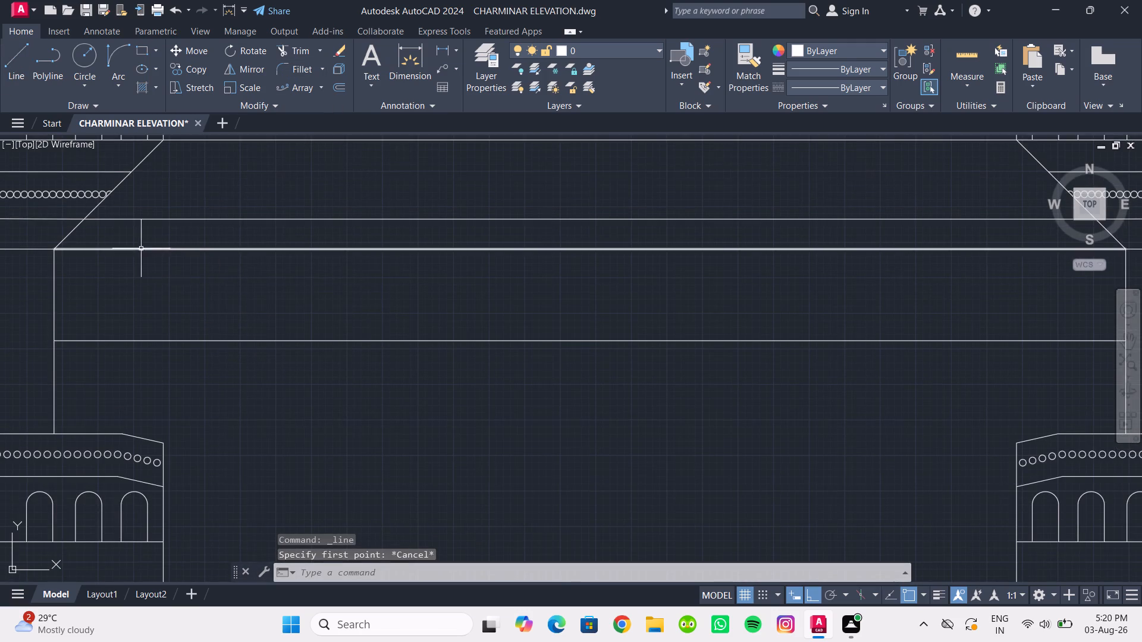
middle_click_drag(146, 247, 414, 300)
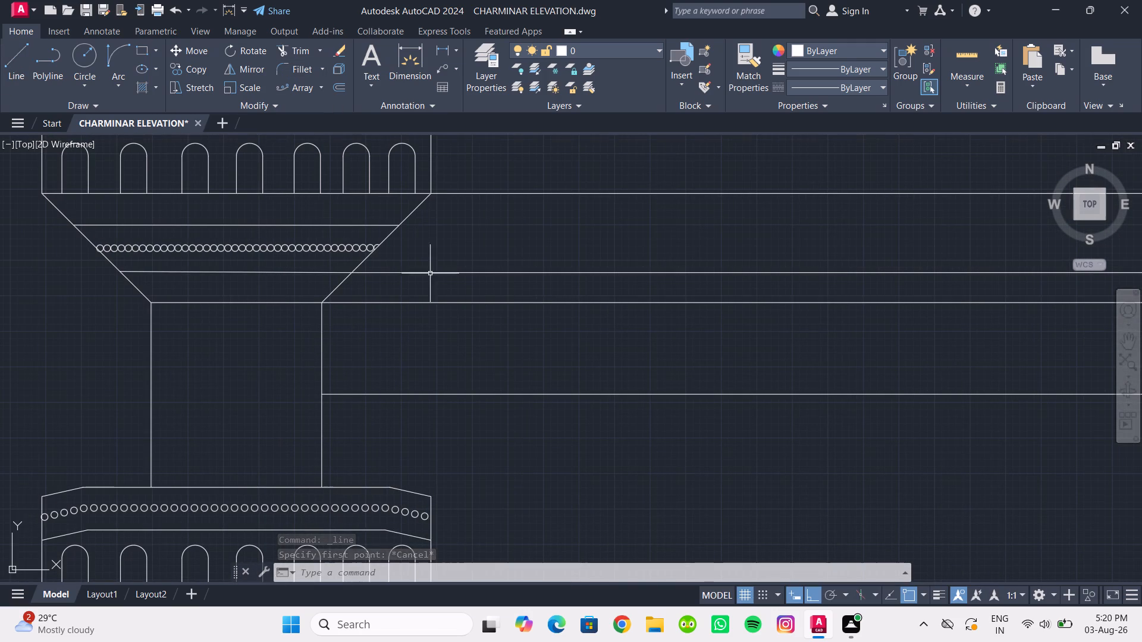
left_click(439, 53)
left_click(285, 272)
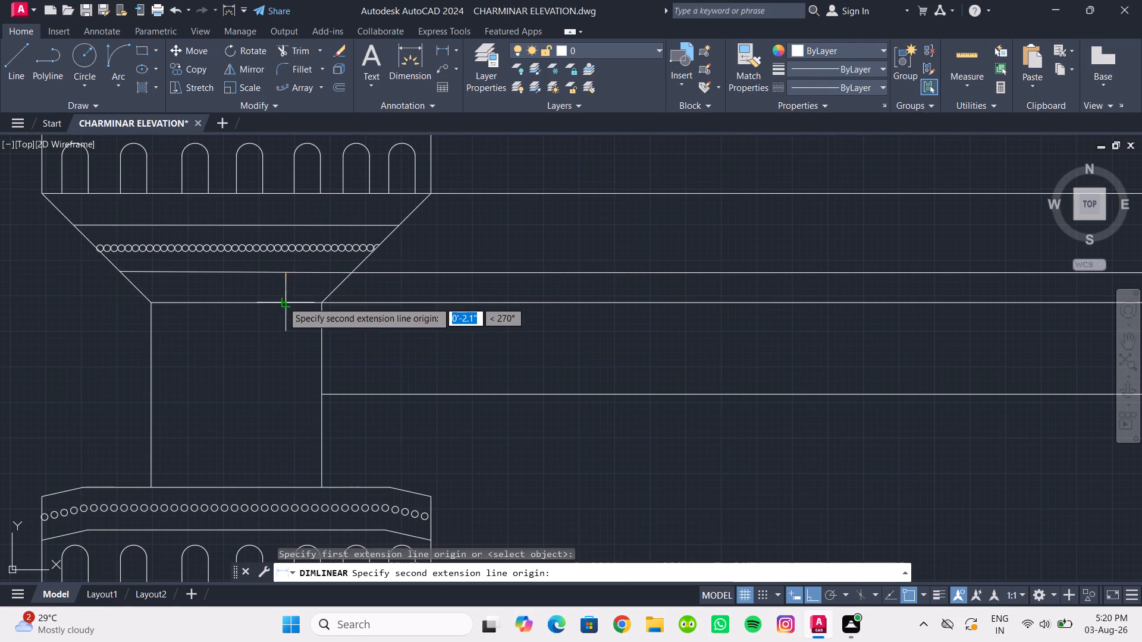
left_click(283, 301)
scroll(275, 293, "up", 2)
key("Escape")
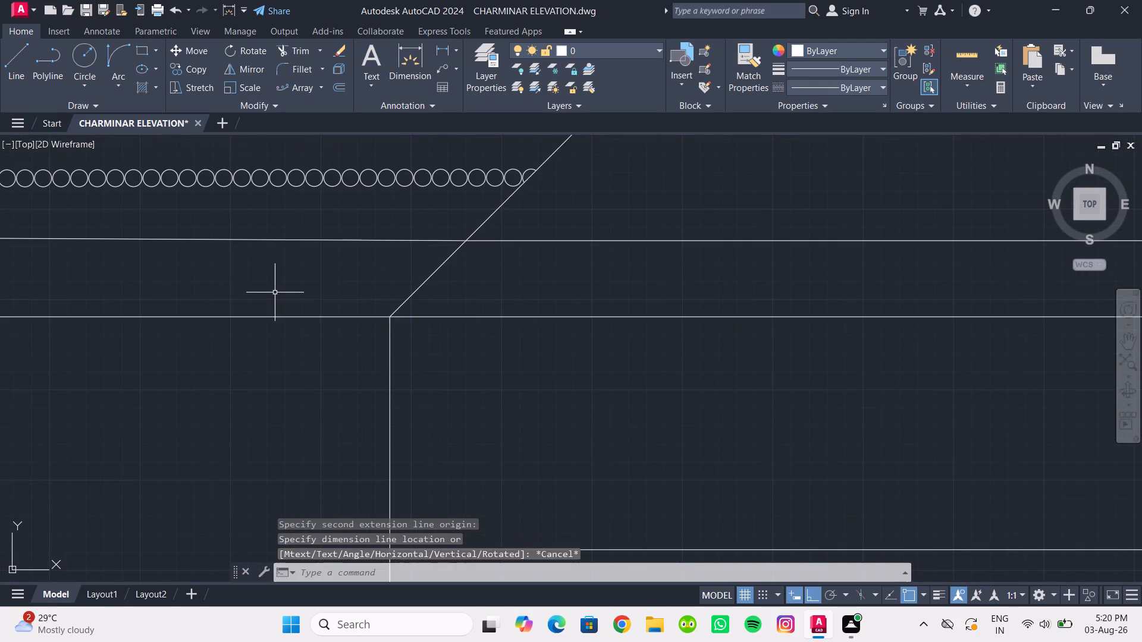
Copy the horizontal line spanning the two minaret shafts 2.1" straight down.
scroll(275, 292, "down", 2)
middle_click_drag(275, 292, 194, 256)
scroll(326, 310, "down", 1)
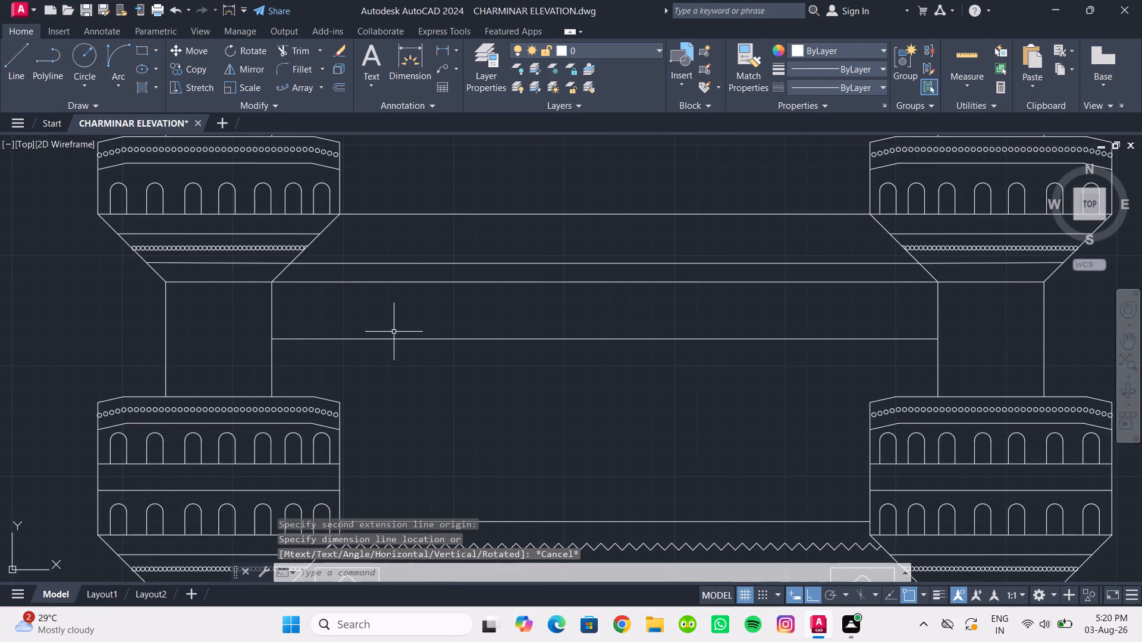
left_click(395, 339)
left_click(198, 70)
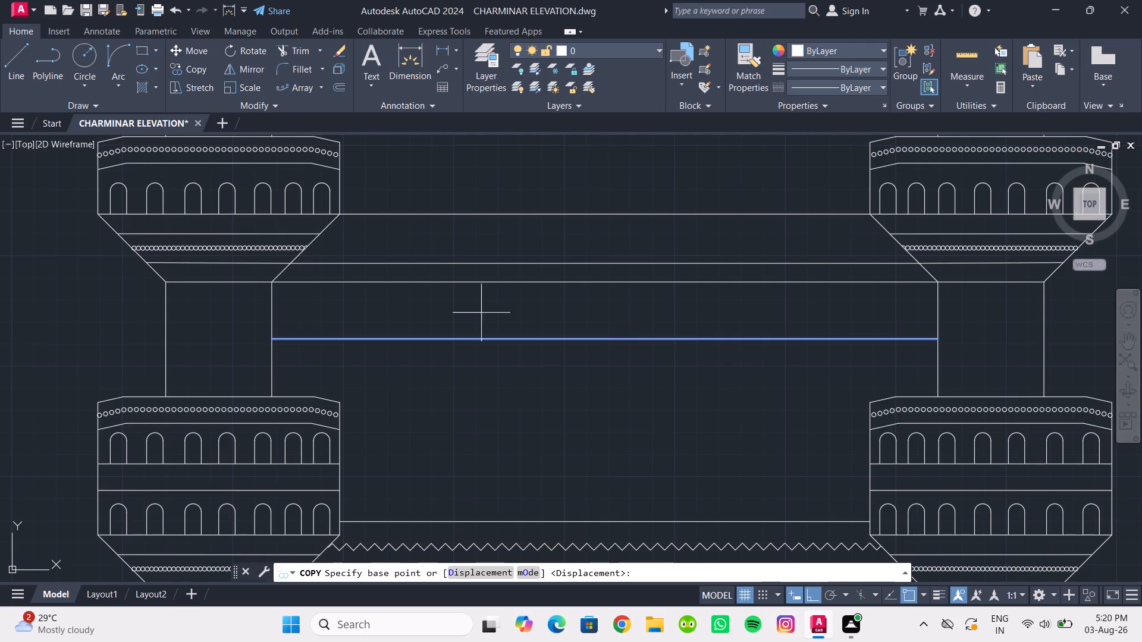
left_click(603, 339)
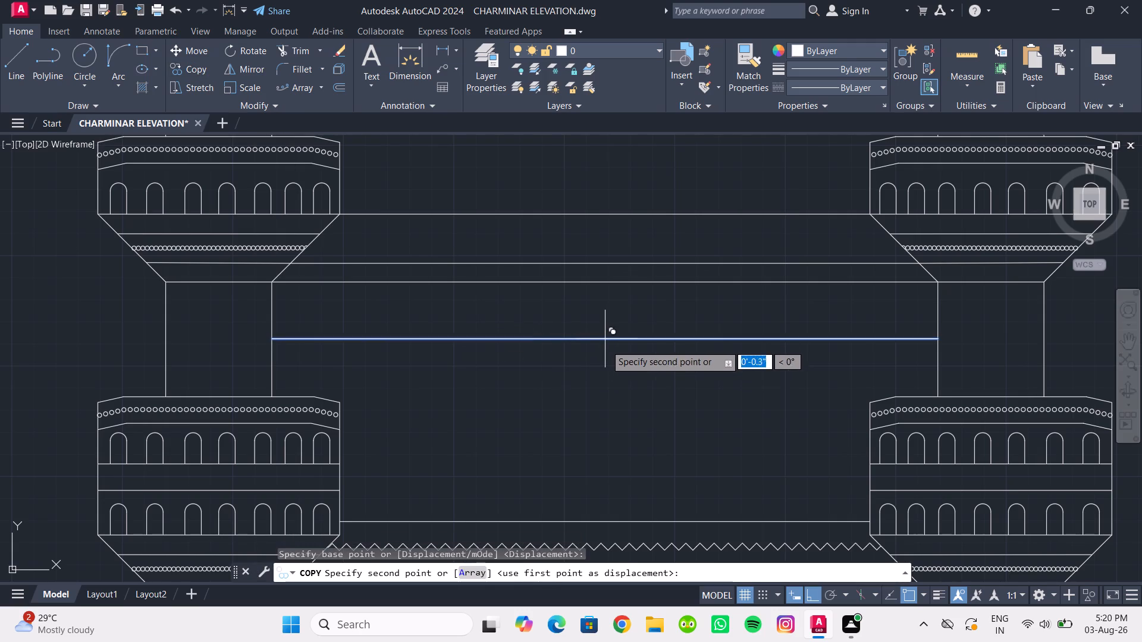
key("2")
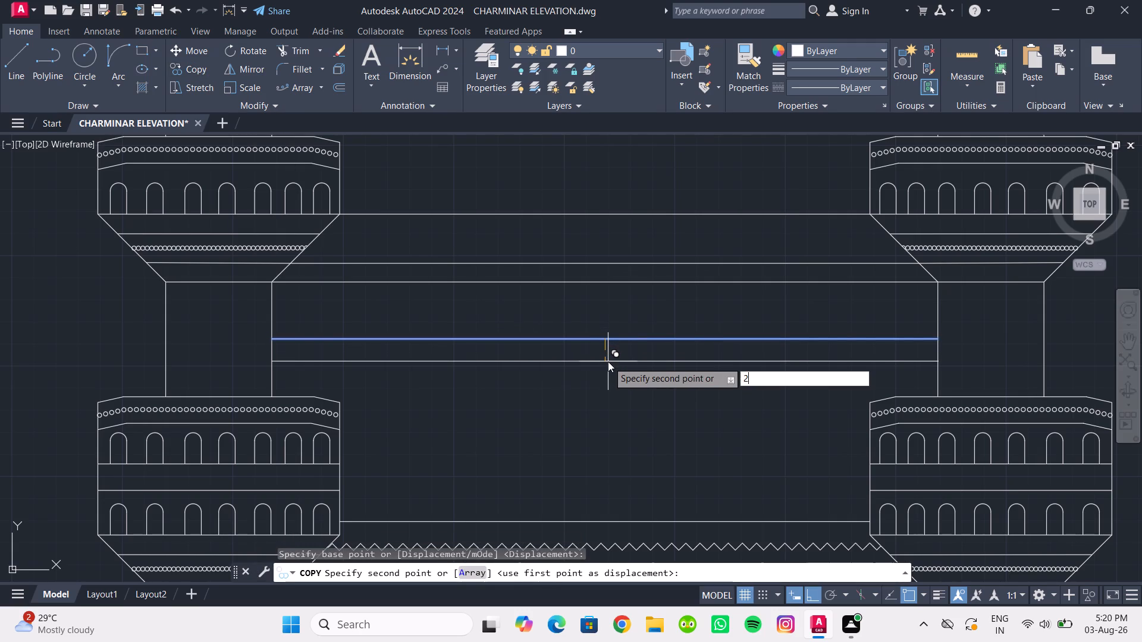
type(".1\"")
key("Return")
key("Escape")
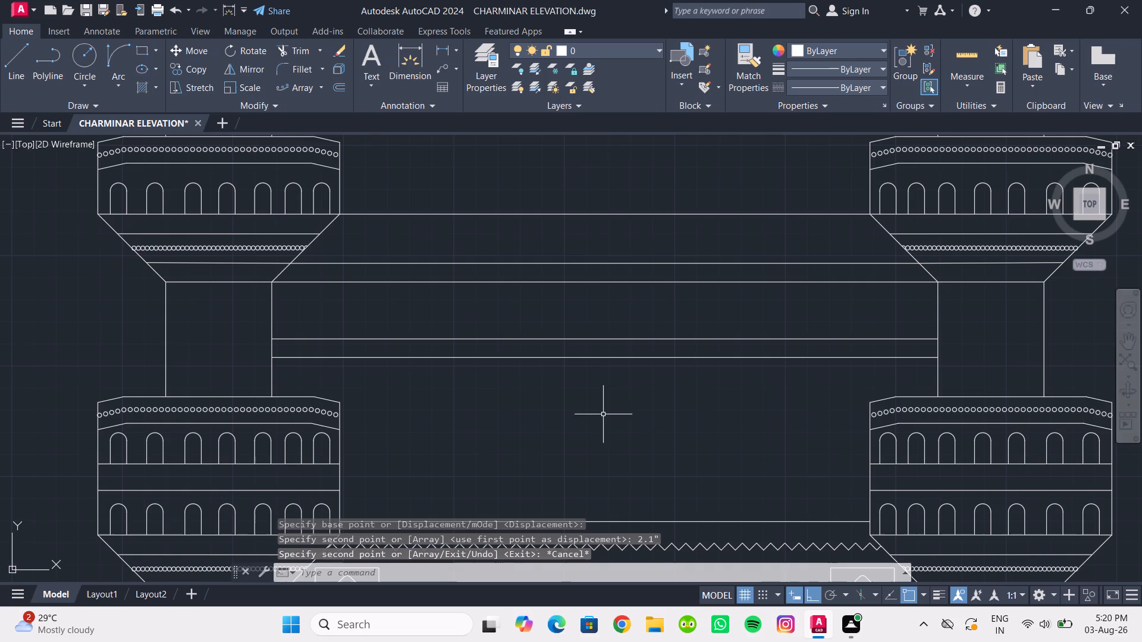
Examine the spacing of the horizontal bands between the minarets against the whole elevation.
middle_click_drag(580, 395, 532, 368)
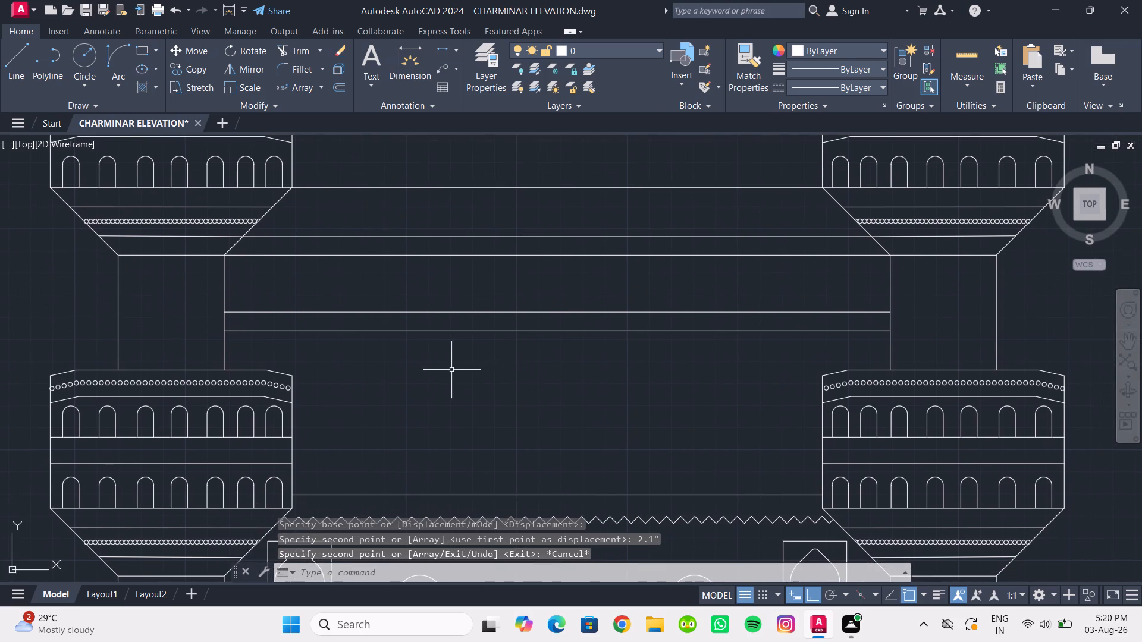
middle_click_drag(448, 369, 416, 366)
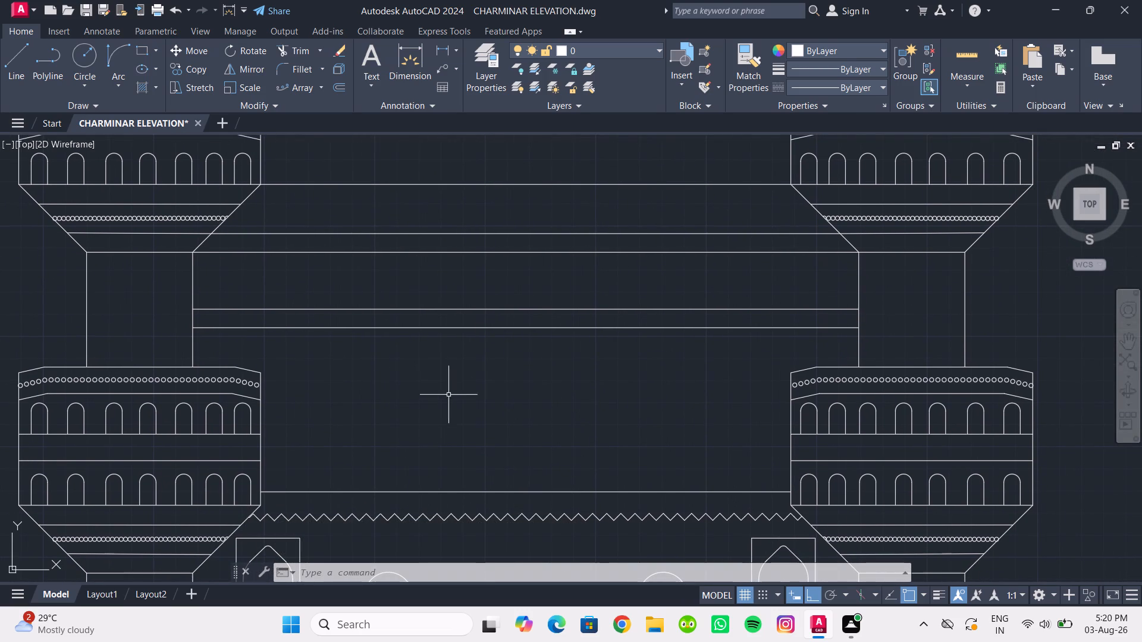
scroll(462, 435, "down", 1)
middle_click_drag(459, 433, 371, 386)
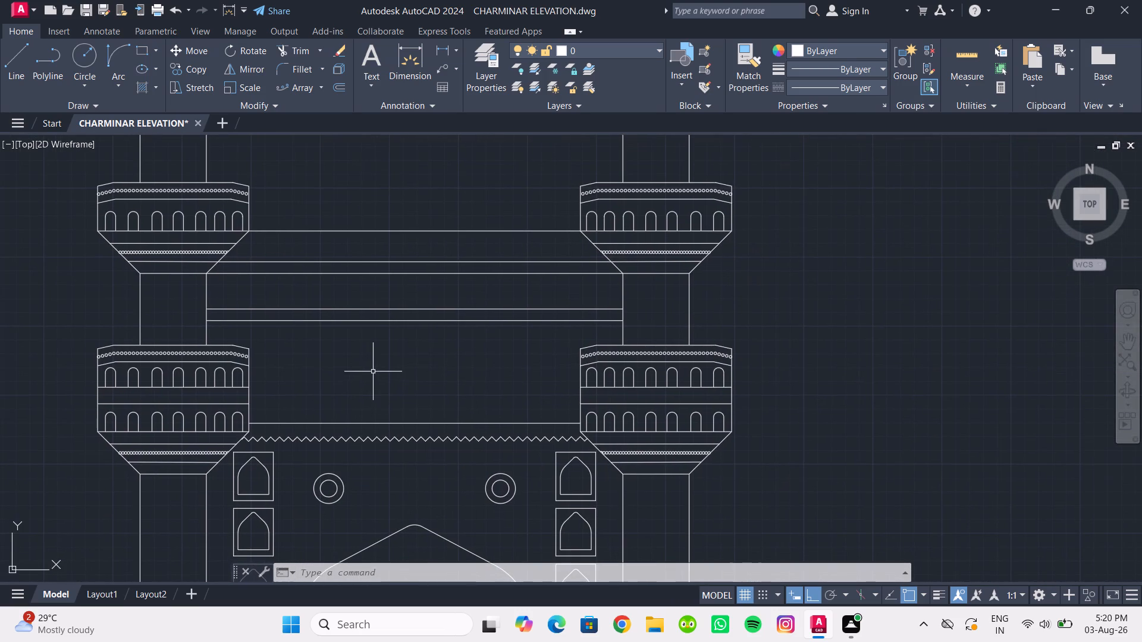
middle_click_drag(375, 364, 365, 357)
scroll(367, 357, "down", 1)
middle_click_drag(367, 360, 357, 356)
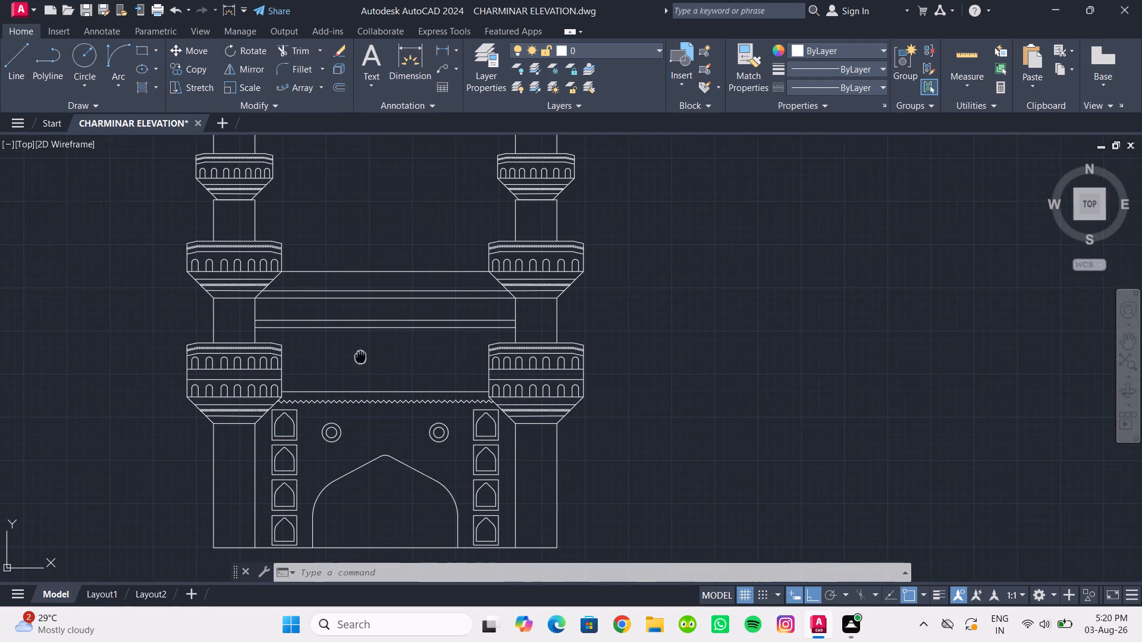
middle_click_drag(357, 356, 330, 355)
scroll(329, 348, "up", 1)
middle_click_drag(330, 347, 349, 356)
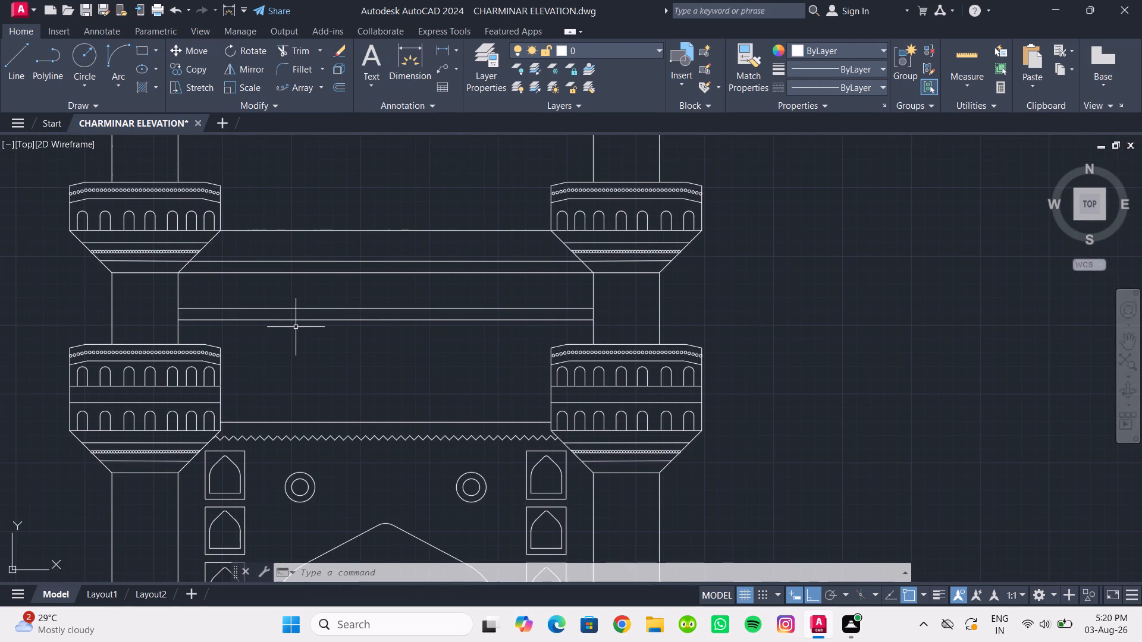
scroll(261, 263, "up", 1)
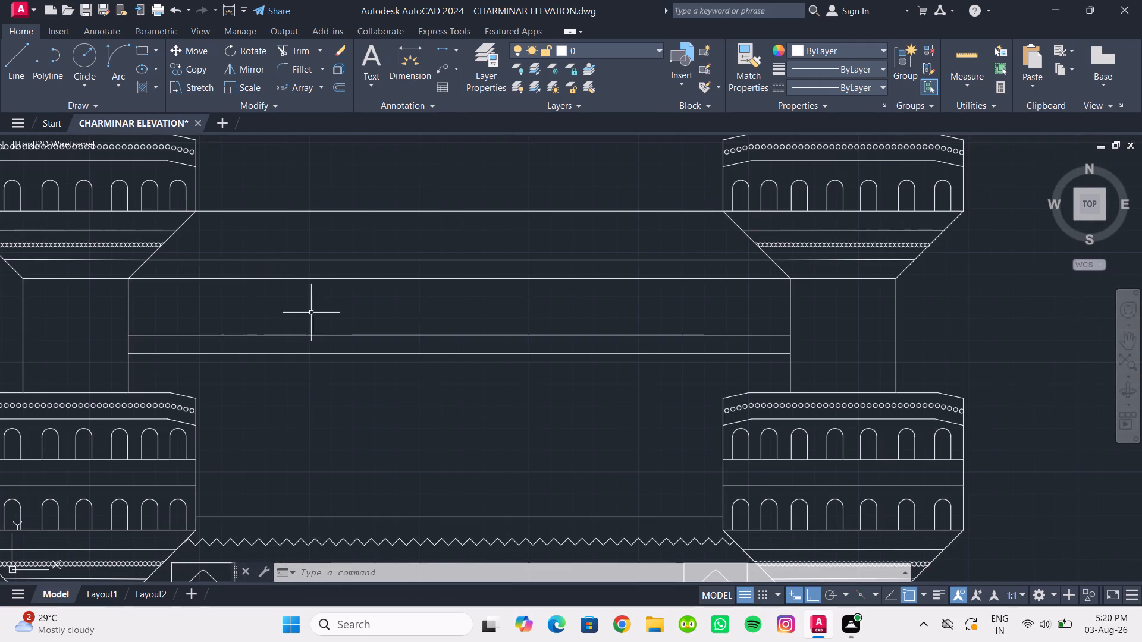
middle_click_drag(306, 396, 300, 430)
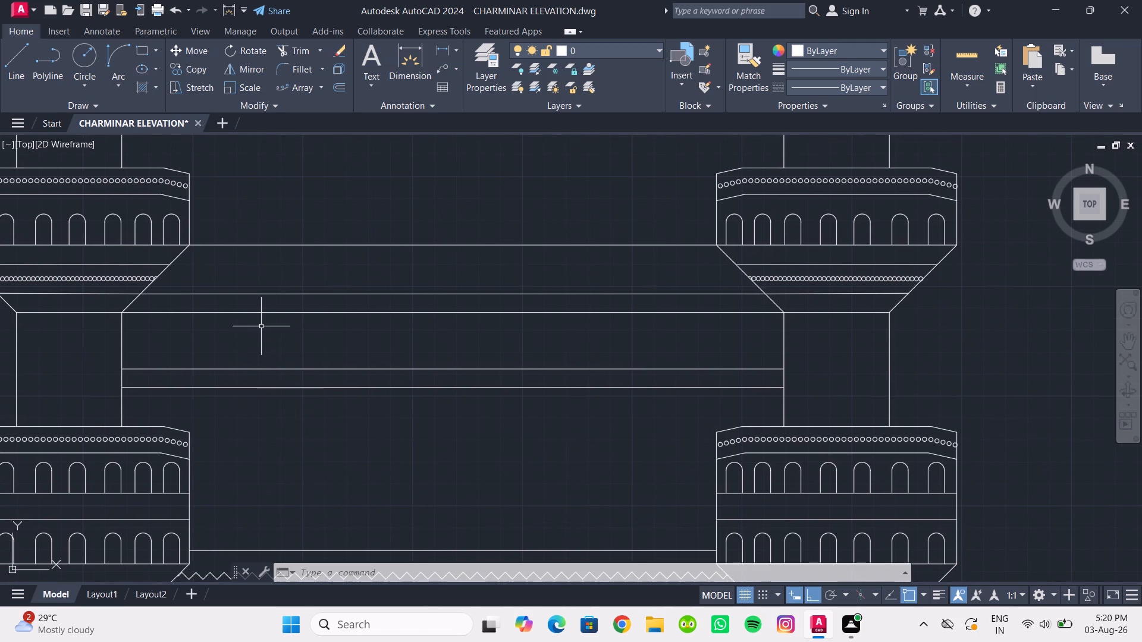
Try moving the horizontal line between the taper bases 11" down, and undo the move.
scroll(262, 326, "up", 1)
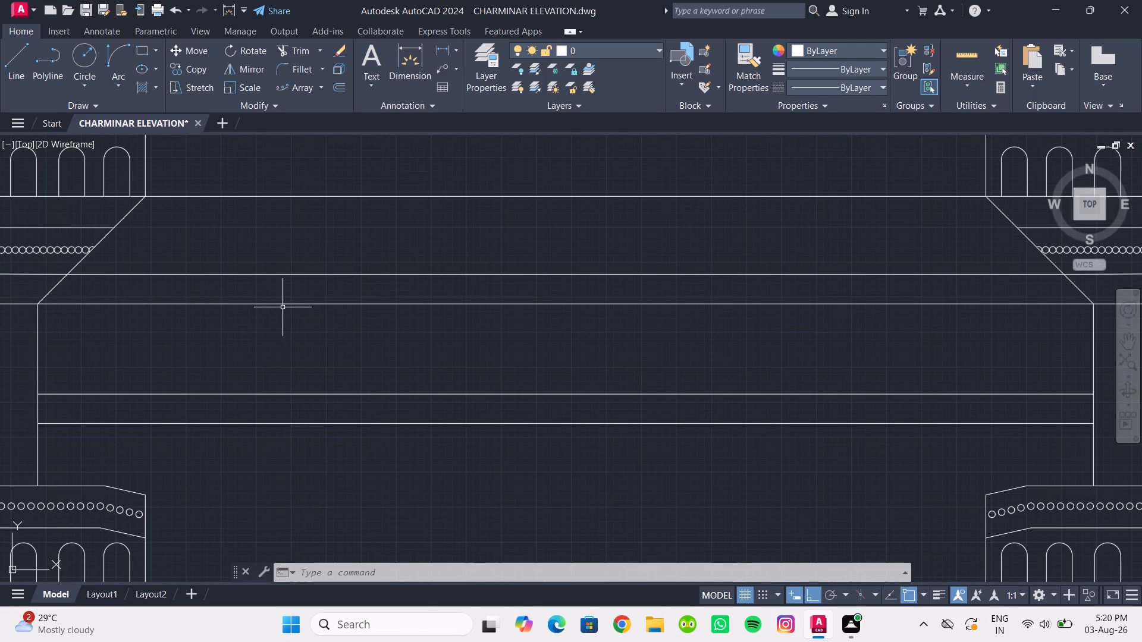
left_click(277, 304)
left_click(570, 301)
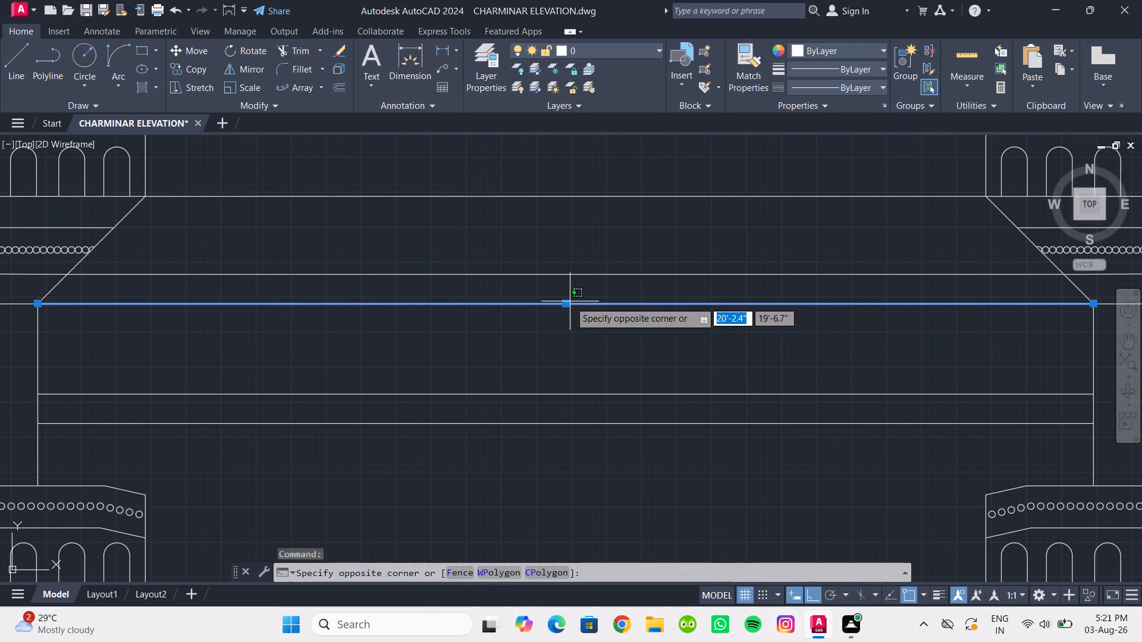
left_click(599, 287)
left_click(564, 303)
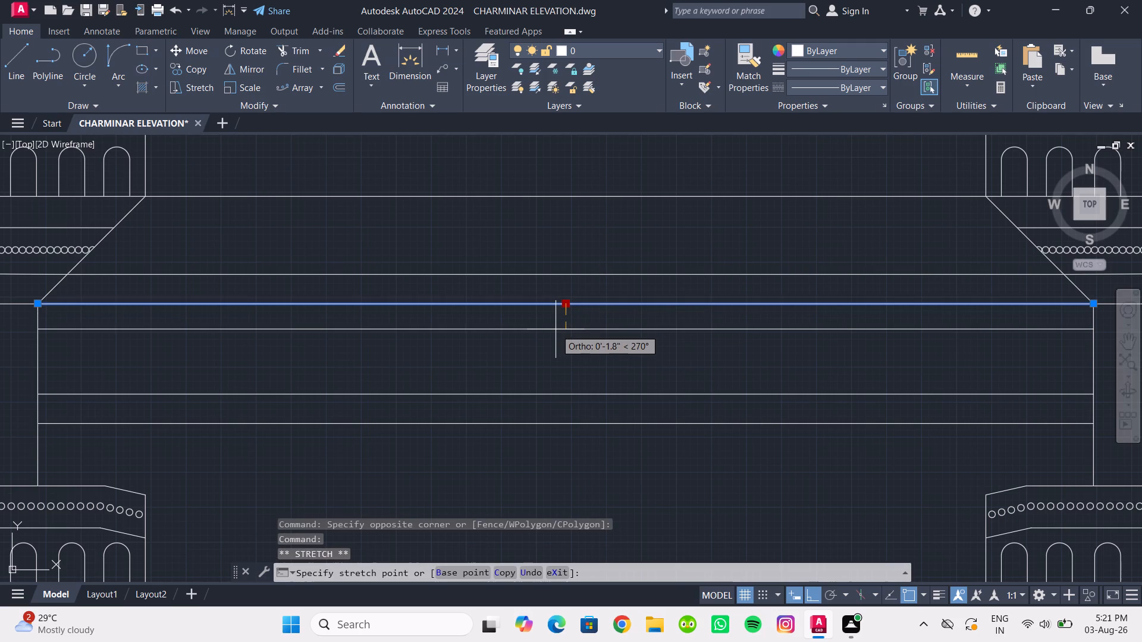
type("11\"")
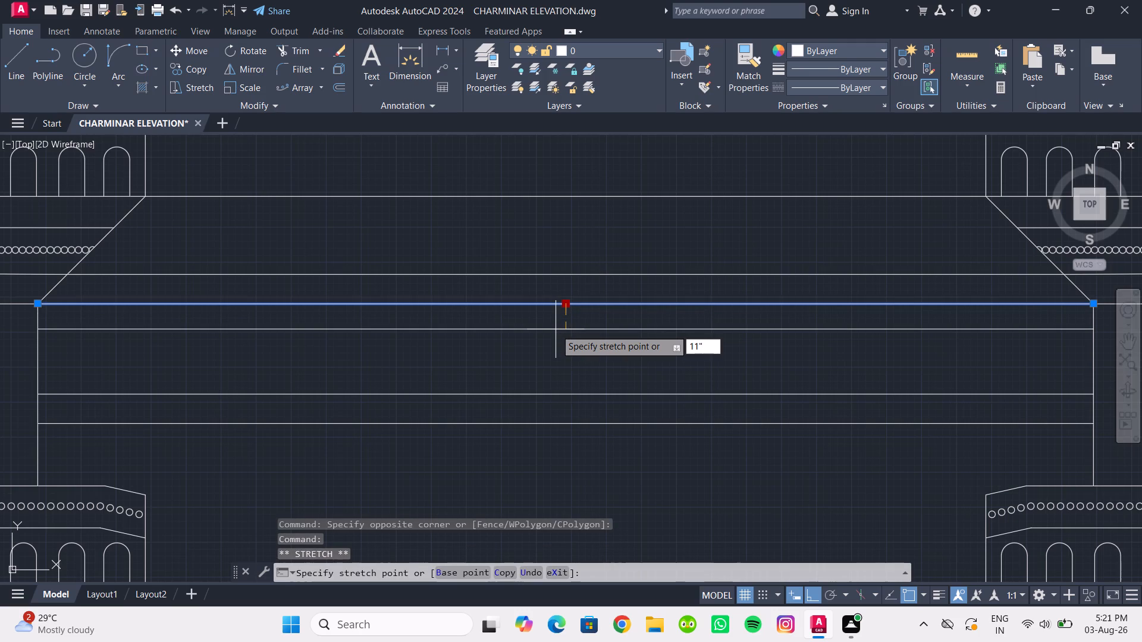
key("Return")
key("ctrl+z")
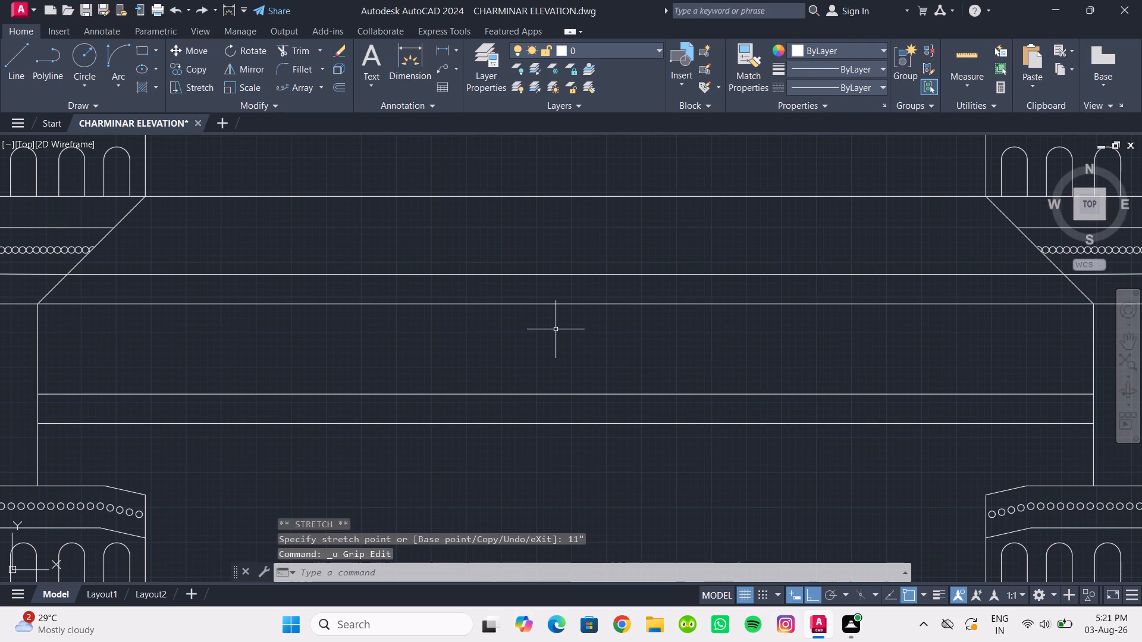
Move the horizontal line joining the two taper bases 0.9" straight down.
left_click(538, 303)
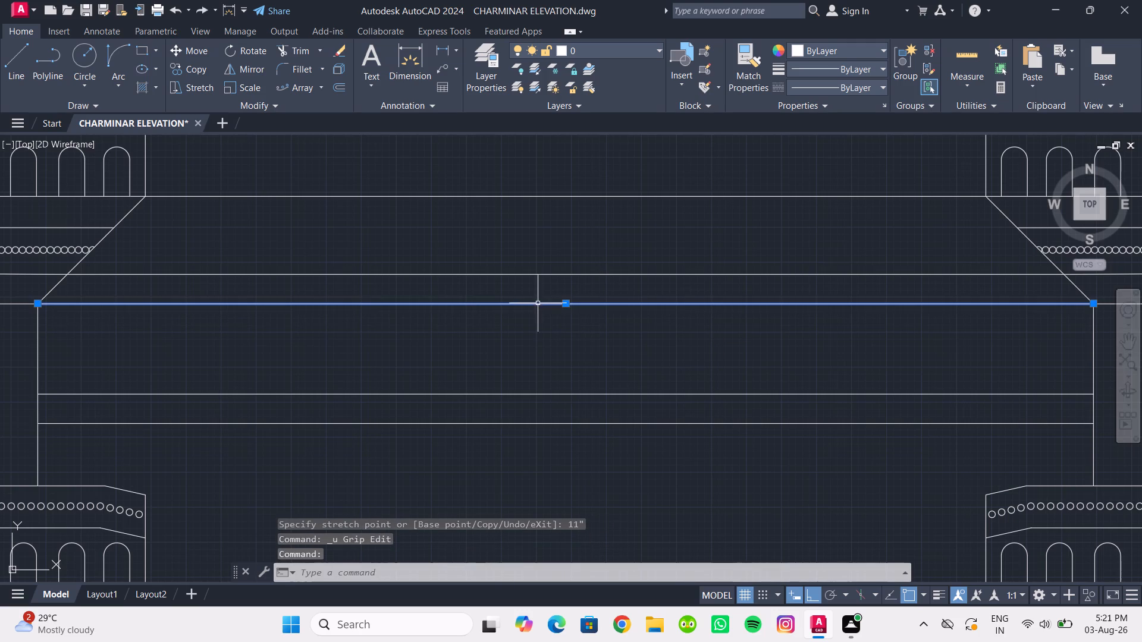
left_click(567, 304)
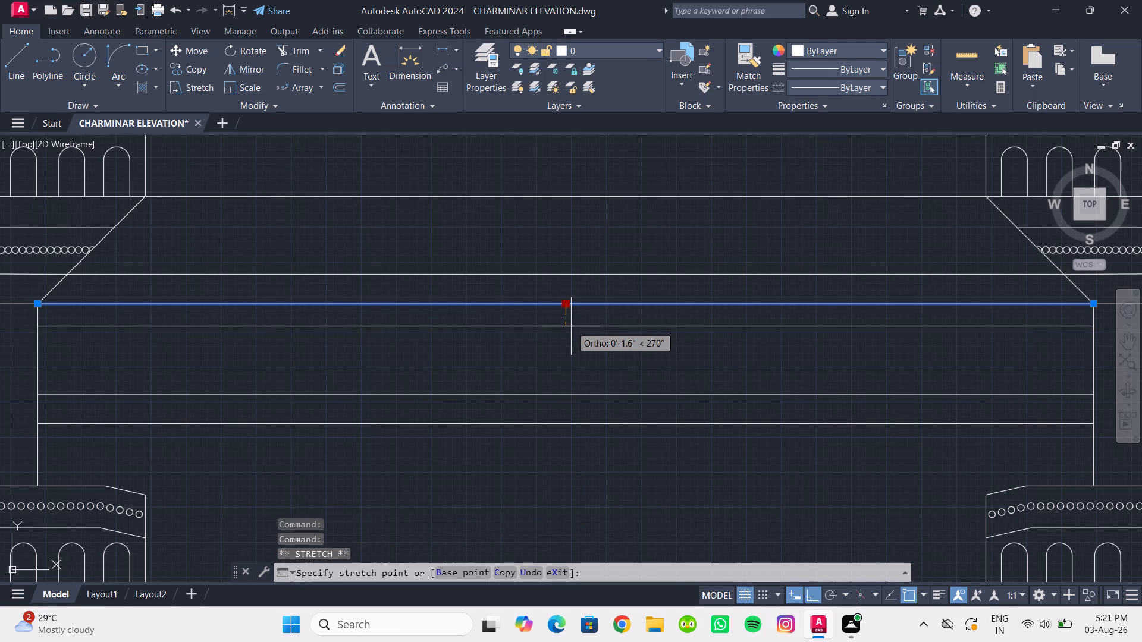
type("0.9")
key("shift+quotedbl")
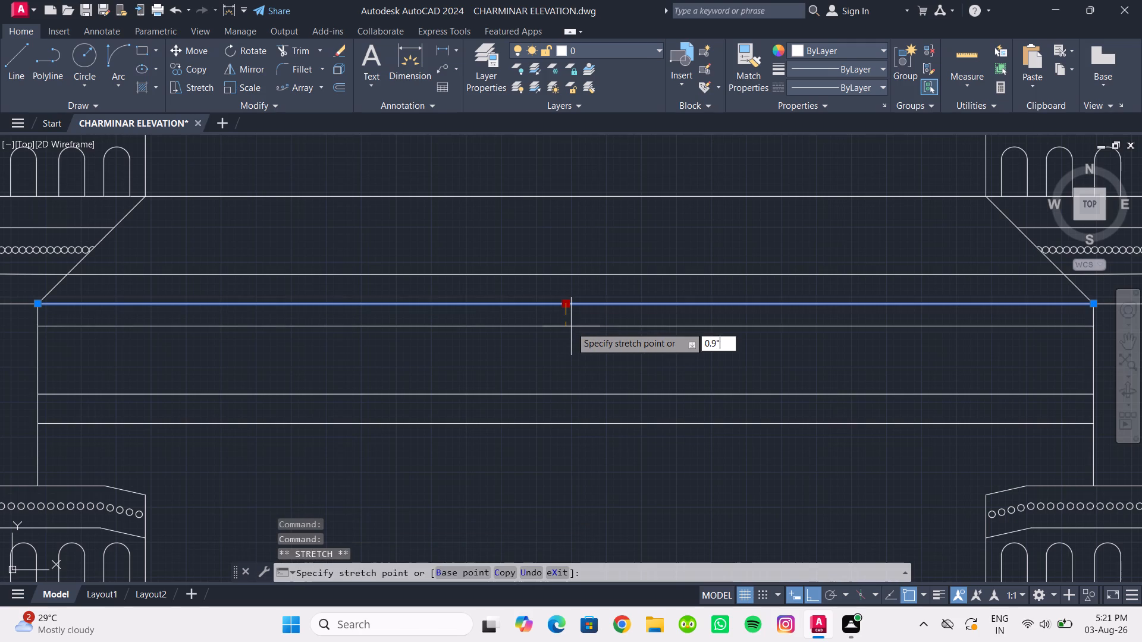
key("Return")
Move the lower of the two close horizontal lines between the shafts 0.9" straight down.
scroll(541, 372, "down", 1)
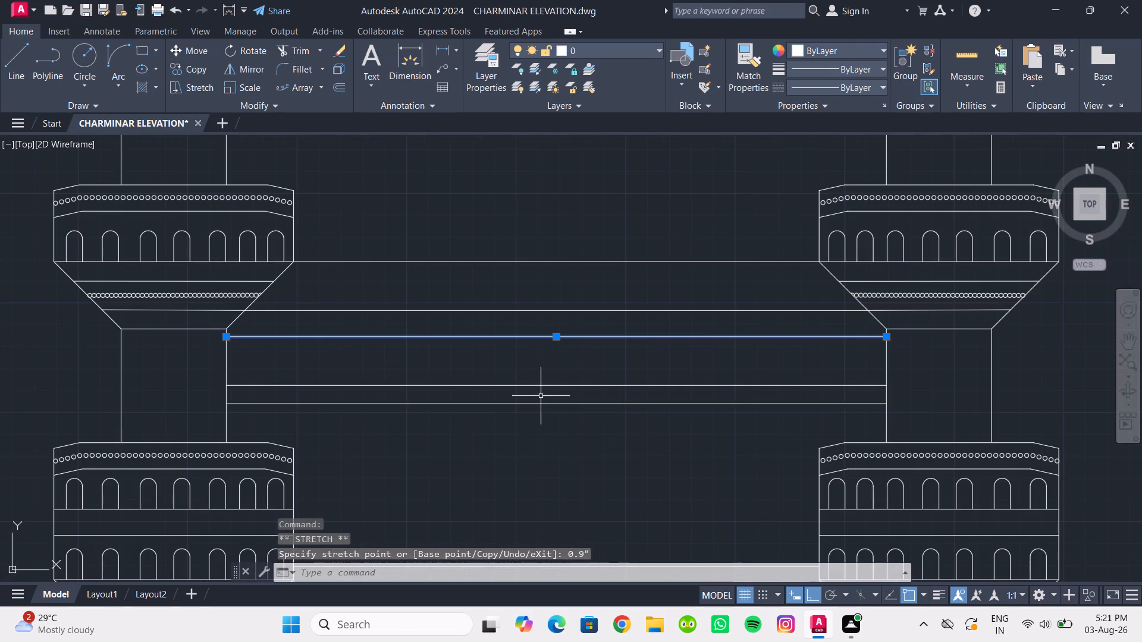
left_click(521, 402)
middle_click_drag(517, 432, 508, 405)
scroll(517, 432, "up", 1)
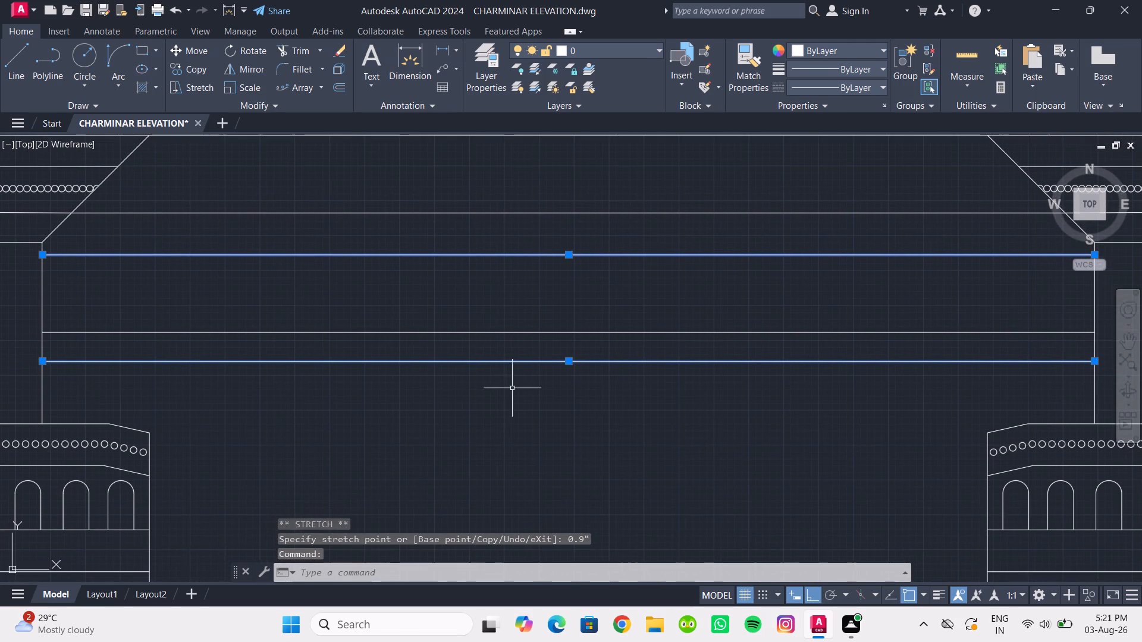
key("Escape")
left_click(516, 363)
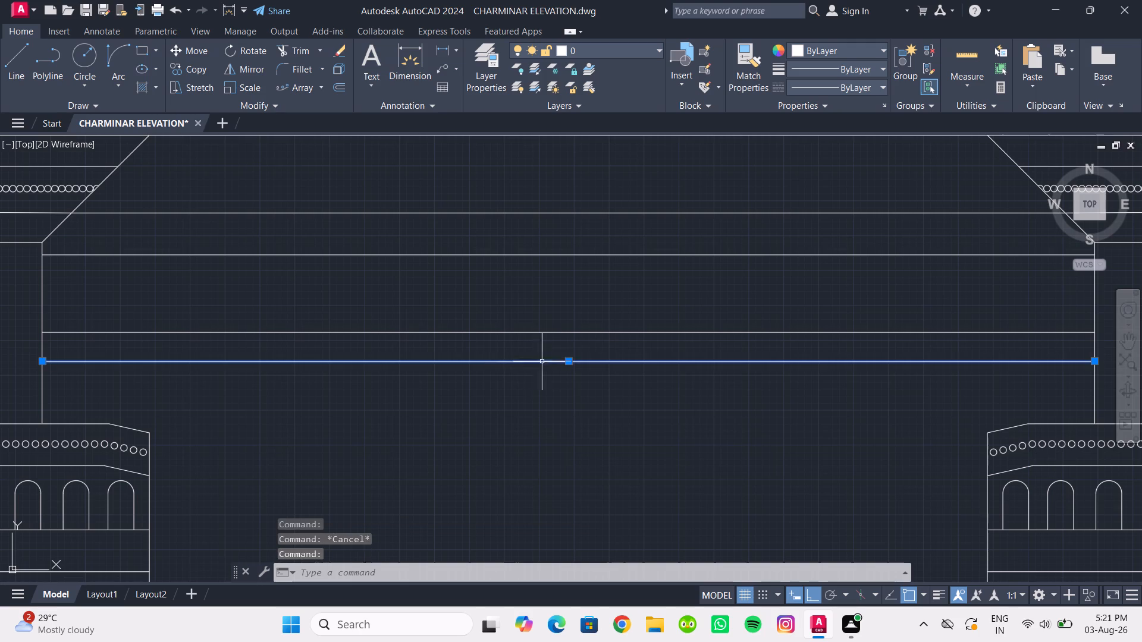
left_click(573, 358)
left_click(571, 365)
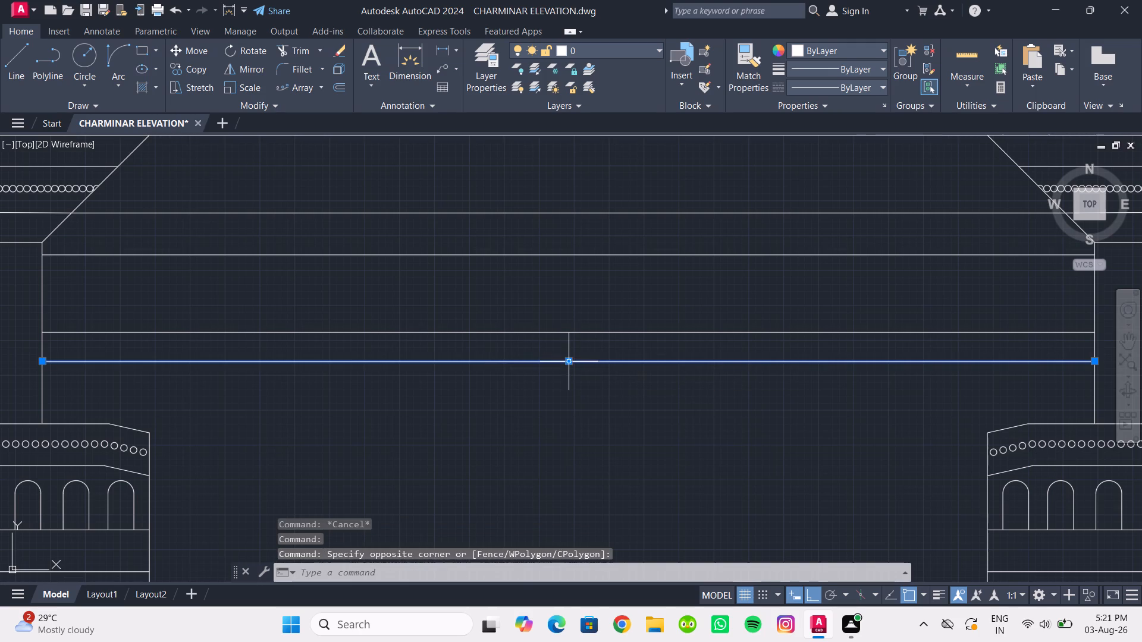
left_click(571, 360)
type("0.9")
key("shift+quotedbl")
key("Return")
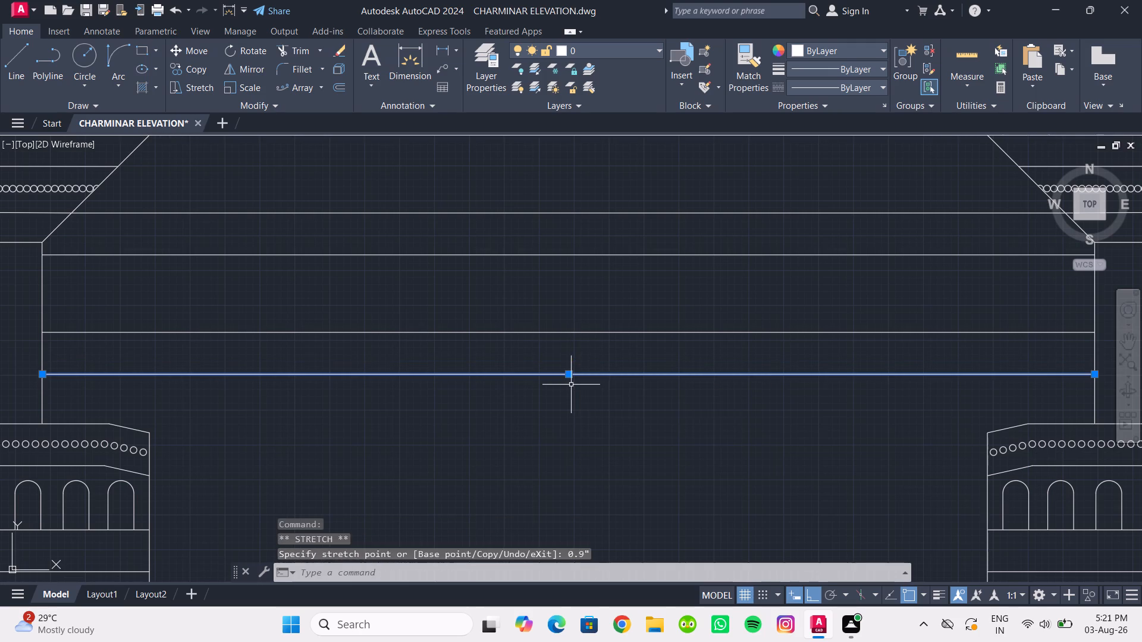
key("Escape")
Move that same lowest shaft-to-shaft line another 0.9" straight down.
left_click(590, 373)
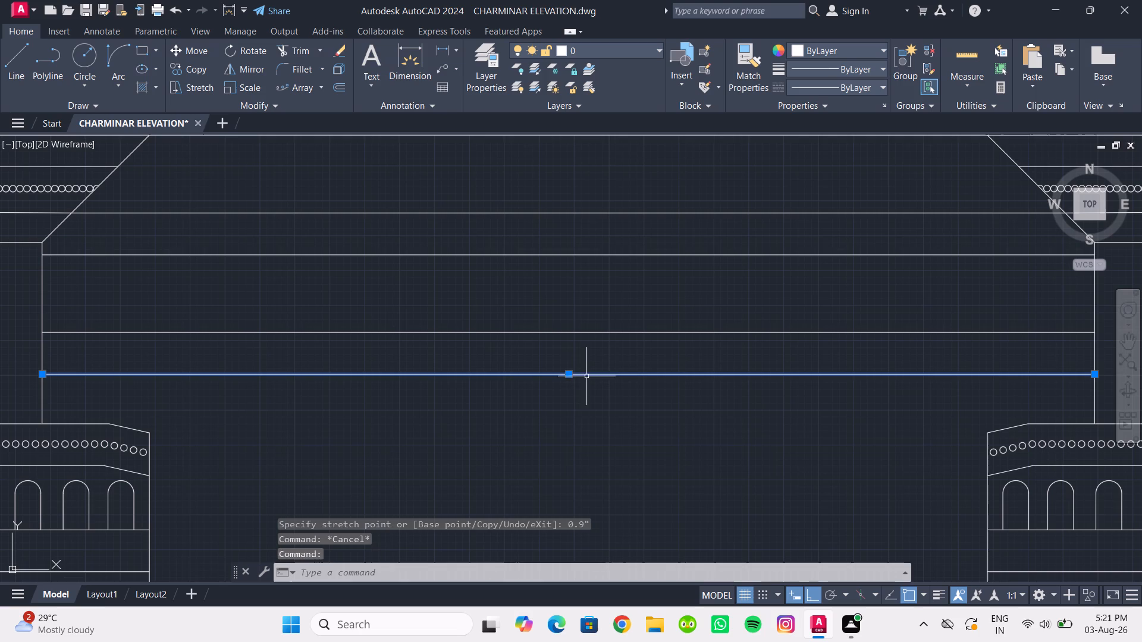
left_click(569, 375)
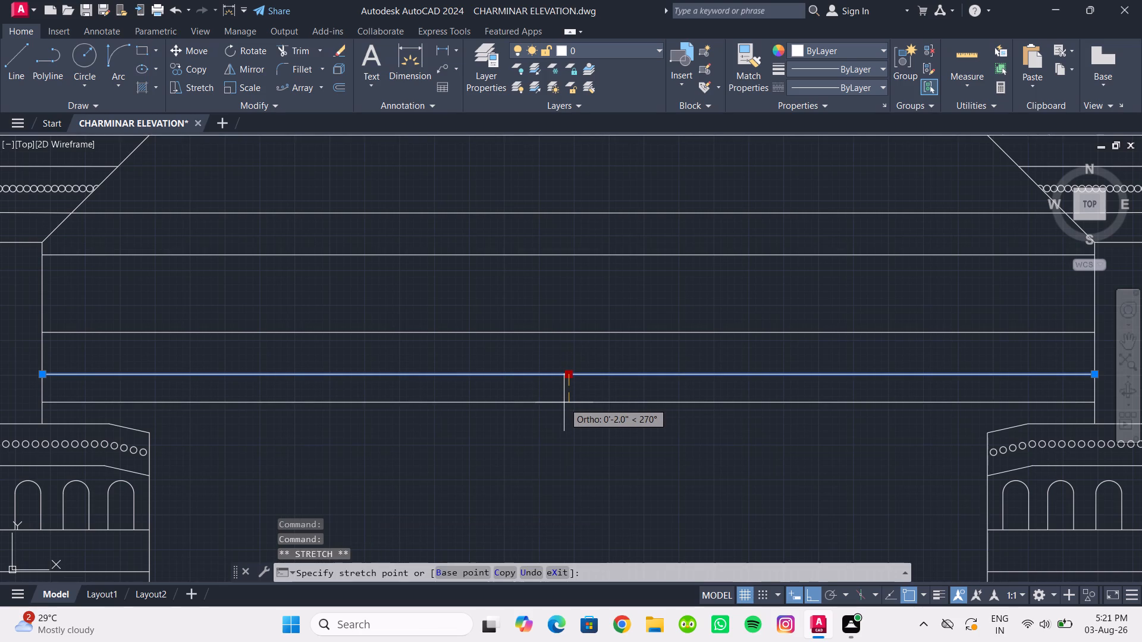
type("0.9\"")
key("Return")
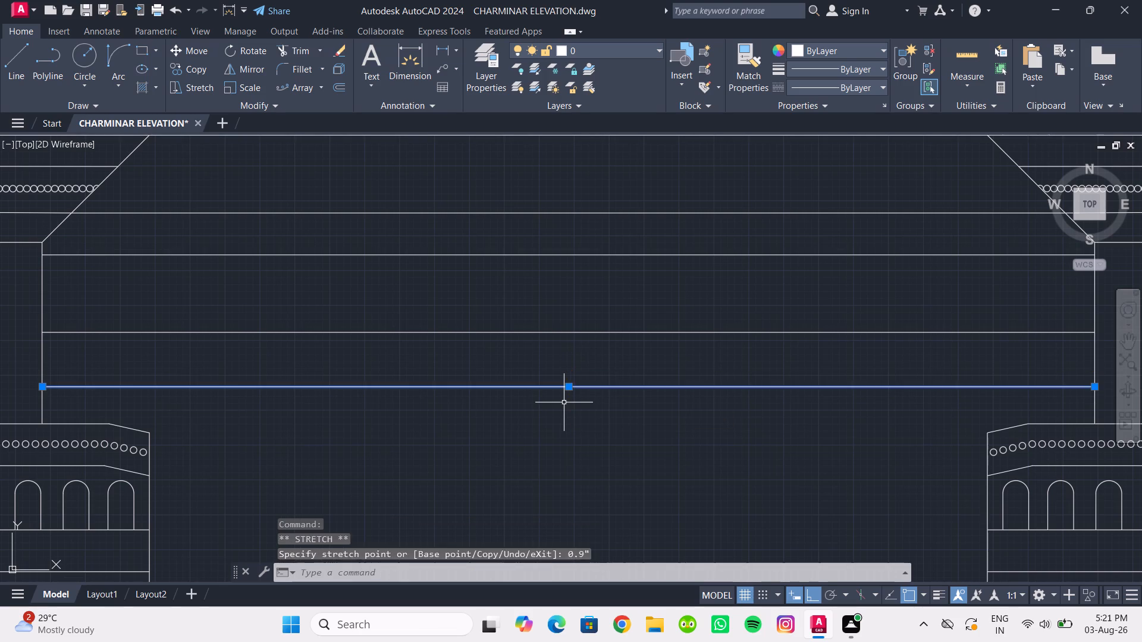
key("Escape")
Move the middle of the three shaft-to-shaft horizontal lines 0.9" straight down.
left_click(482, 332)
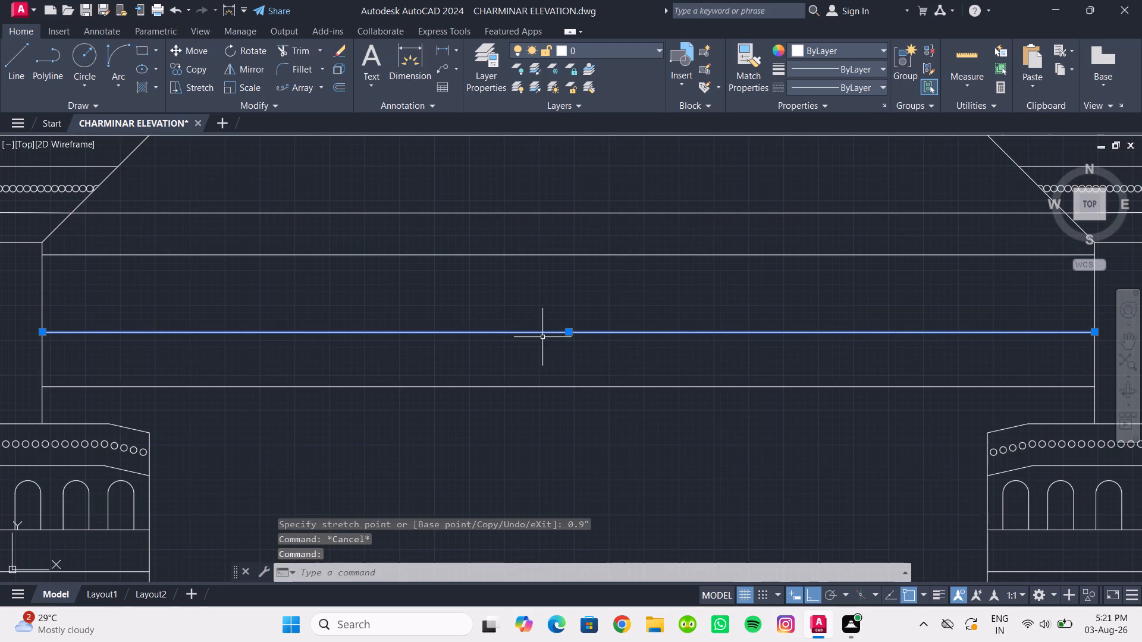
left_click(570, 331)
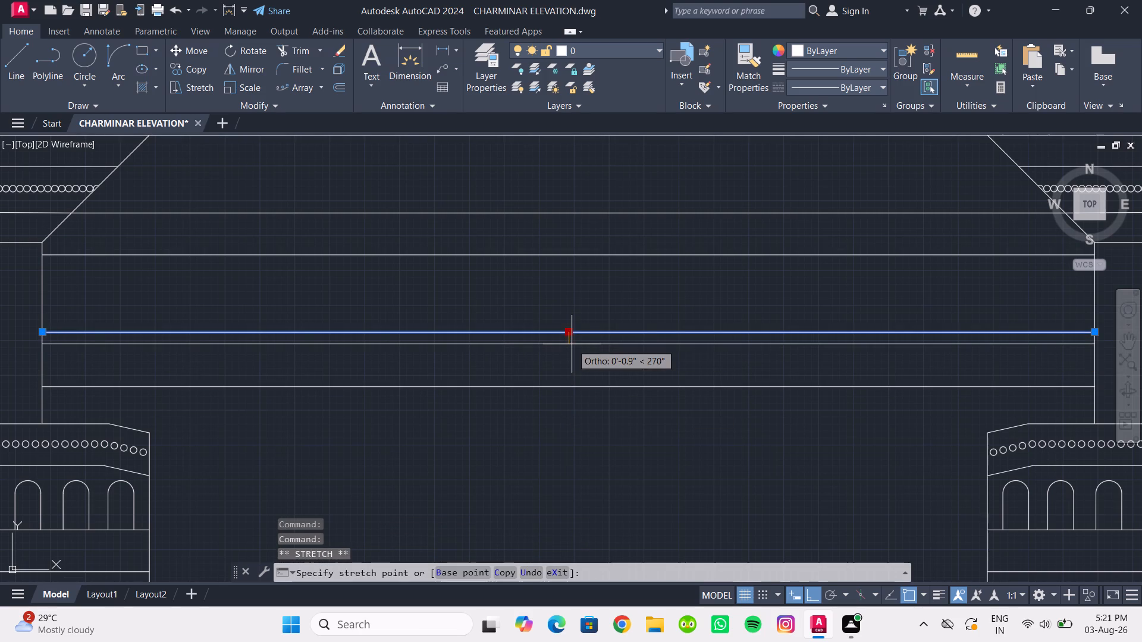
type("0.9")
key("shift+quotedbl")
key("Return")
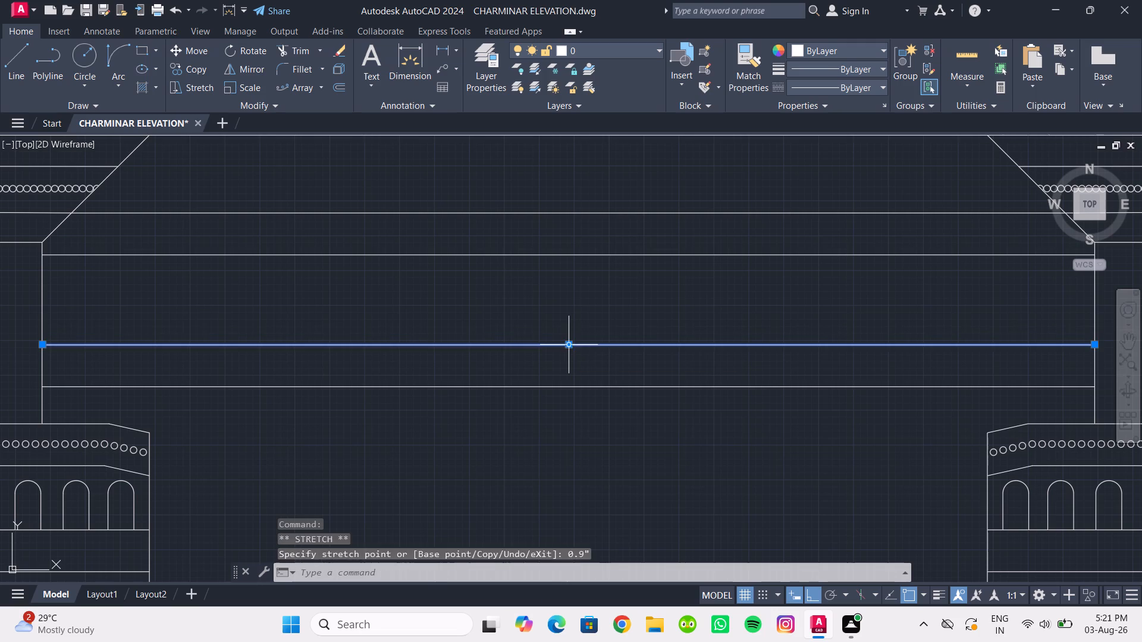
key("Escape")
Draw a horizontal line between the facing upper corners of the two lower balconies, below the shaft-to-shaft lines.
scroll(554, 350, "down", 2)
middle_click_drag(553, 345, 468, 316)
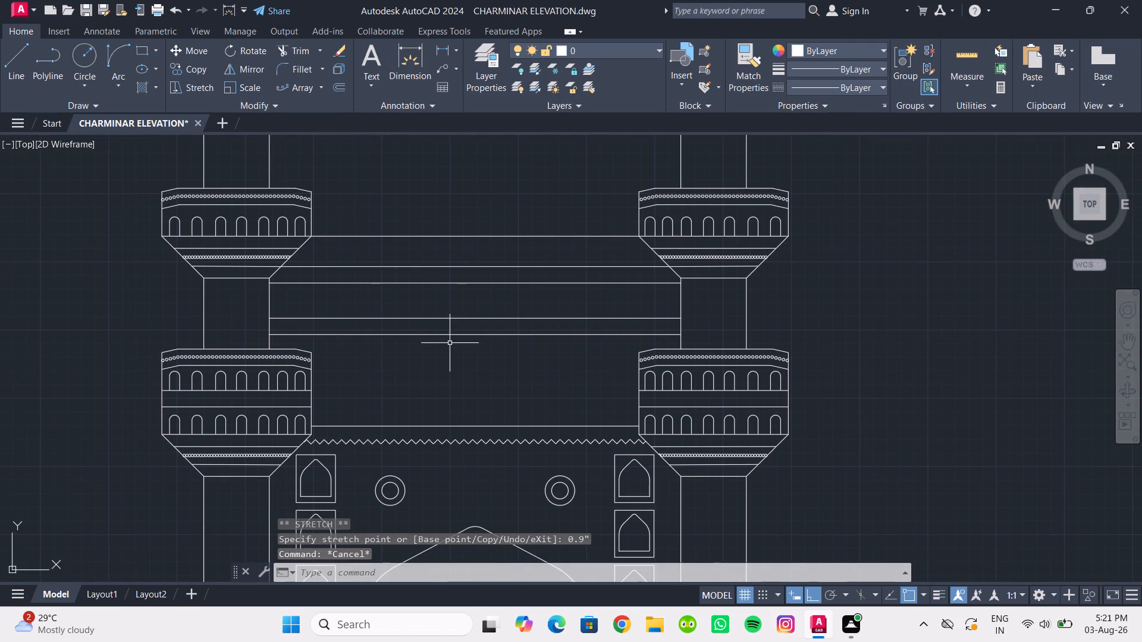
middle_click_drag(450, 343, 431, 327)
scroll(423, 315, "up", 1)
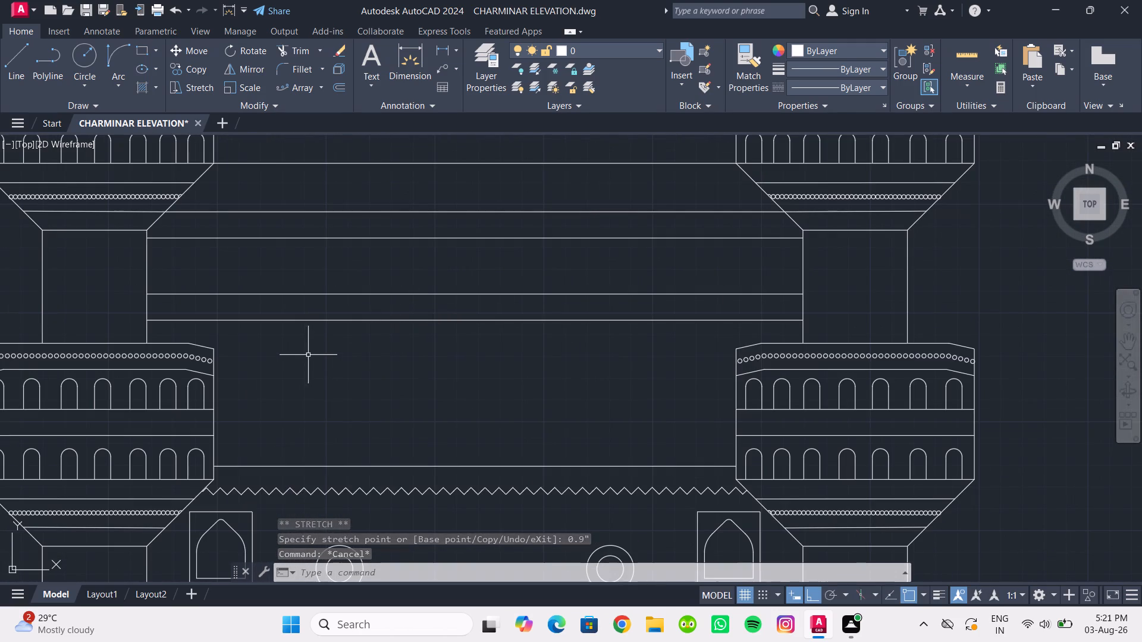
scroll(240, 351, "up", 1)
left_click(20, 65)
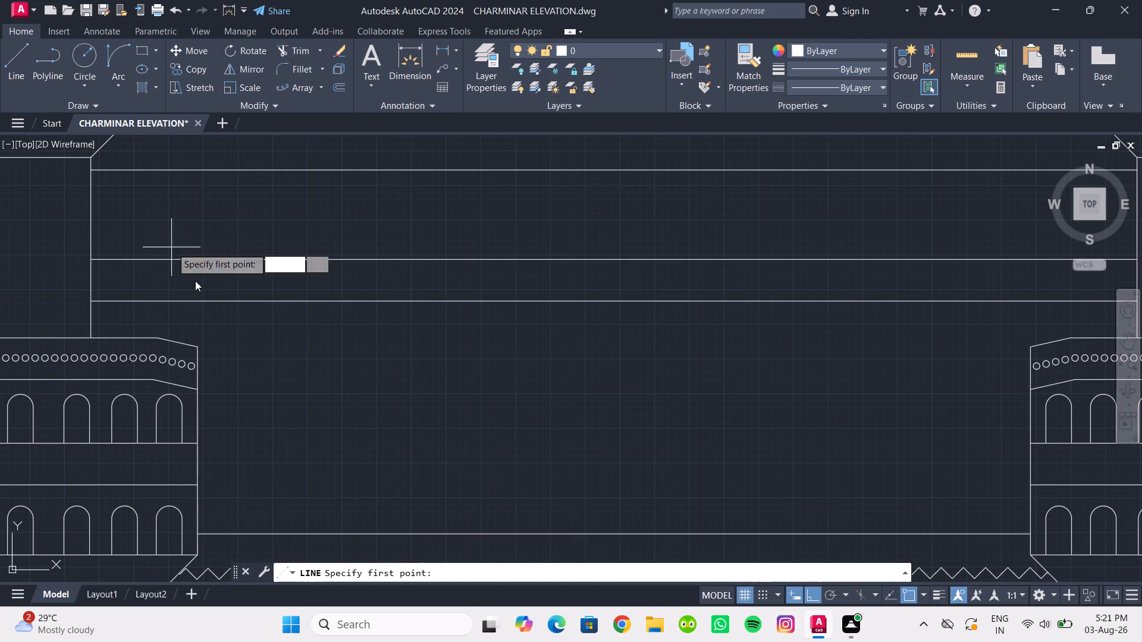
left_click_drag(196, 345, 201, 347)
middle_click_drag(695, 353, 528, 360)
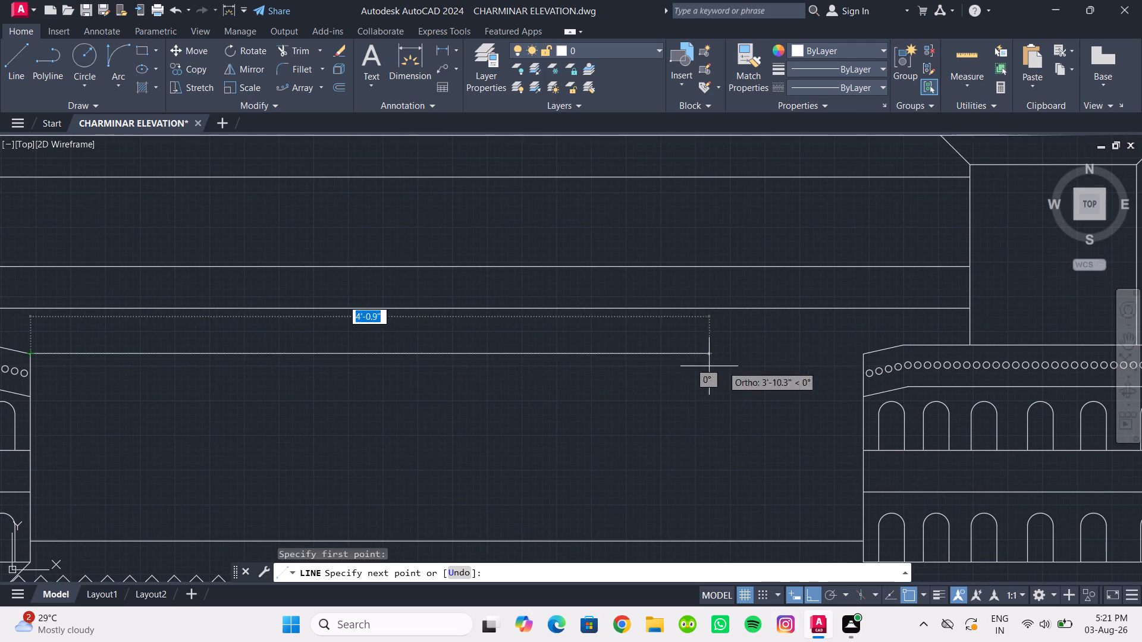
left_click(863, 354)
key("Escape")
Draw a rectangle about 5.9" wide and 8.5" high standing on the line above the zigzag, near the left balcony.
scroll(768, 361, "down", 2)
middle_click_drag(768, 362, 710, 354)
scroll(622, 357, "up", 1)
middle_click_drag(614, 362, 520, 333)
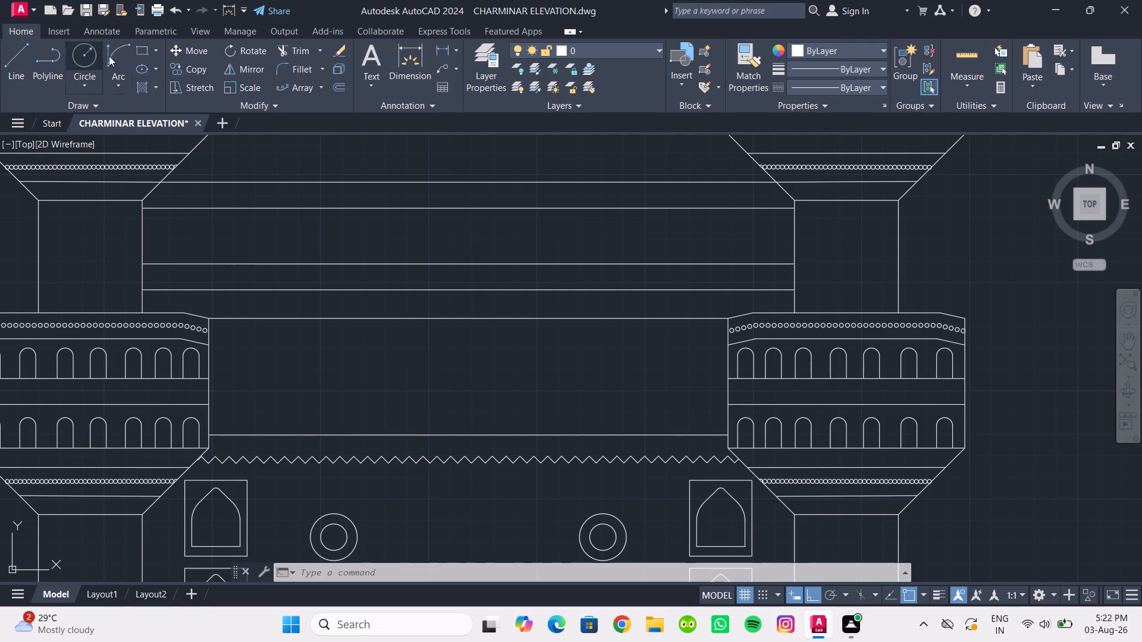
left_click(139, 50)
left_click(275, 437)
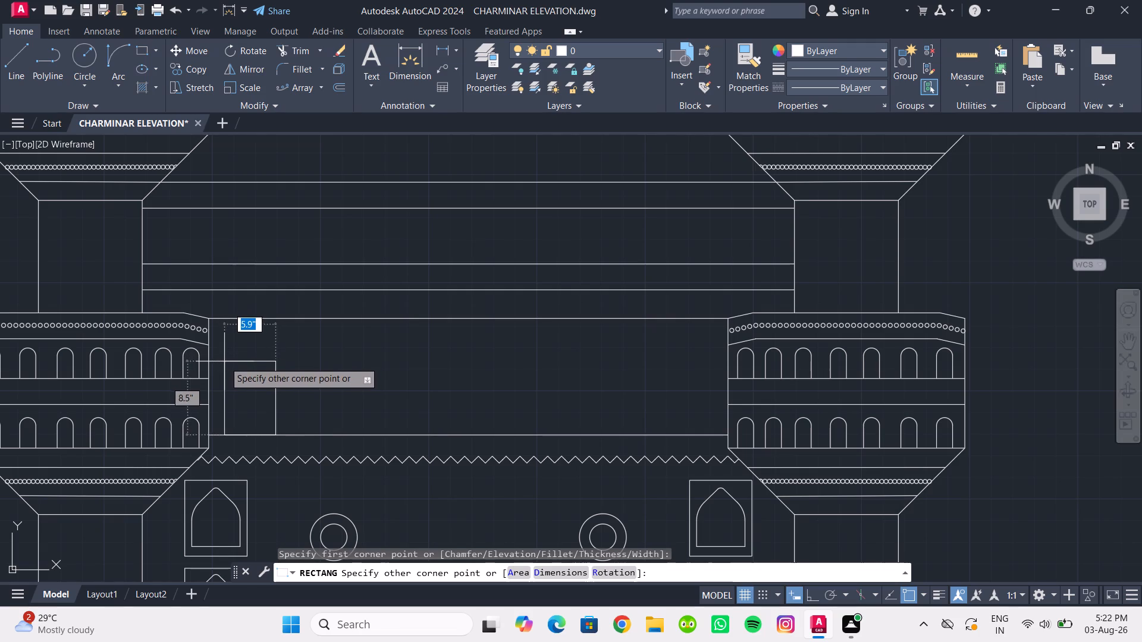
left_click(224, 361)
Move the new rectangle about half its width to the right along its baseline, away from the left balcony.
left_click_drag(297, 398, 288, 398)
left_click(259, 369)
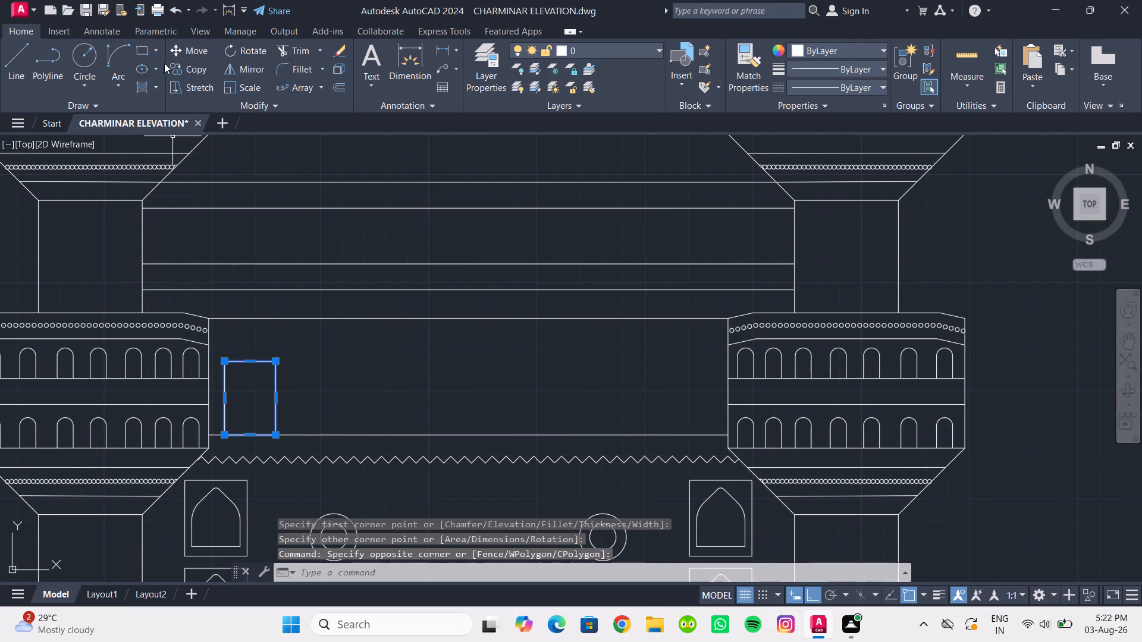
left_click(187, 52)
scroll(250, 411, "up", 1)
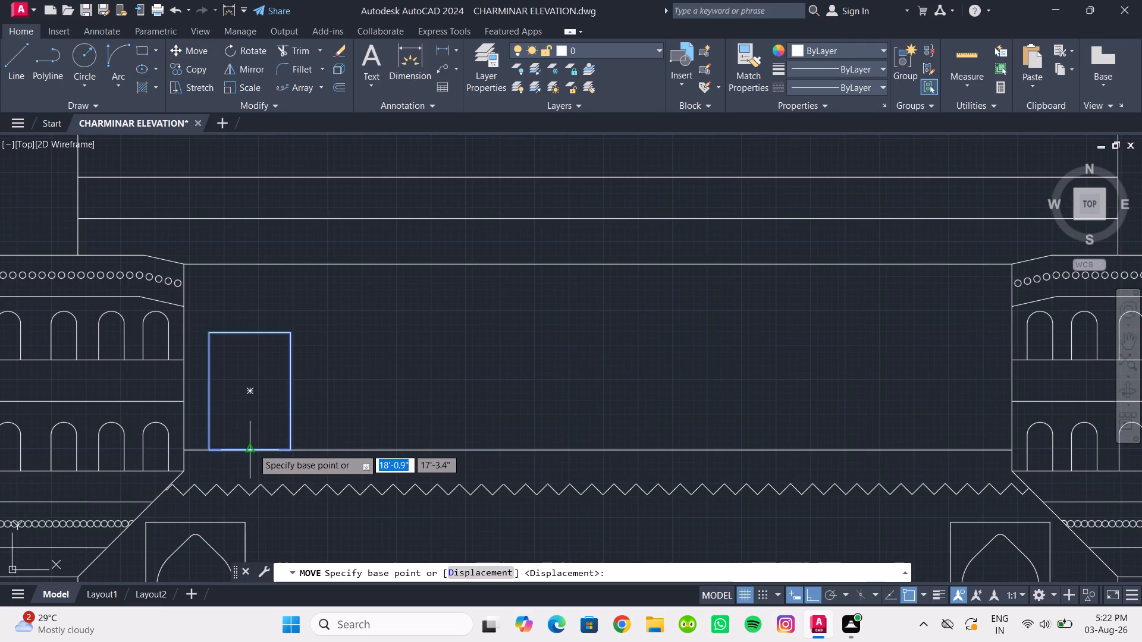
left_click_drag(247, 451, 255, 451)
left_click(286, 455)
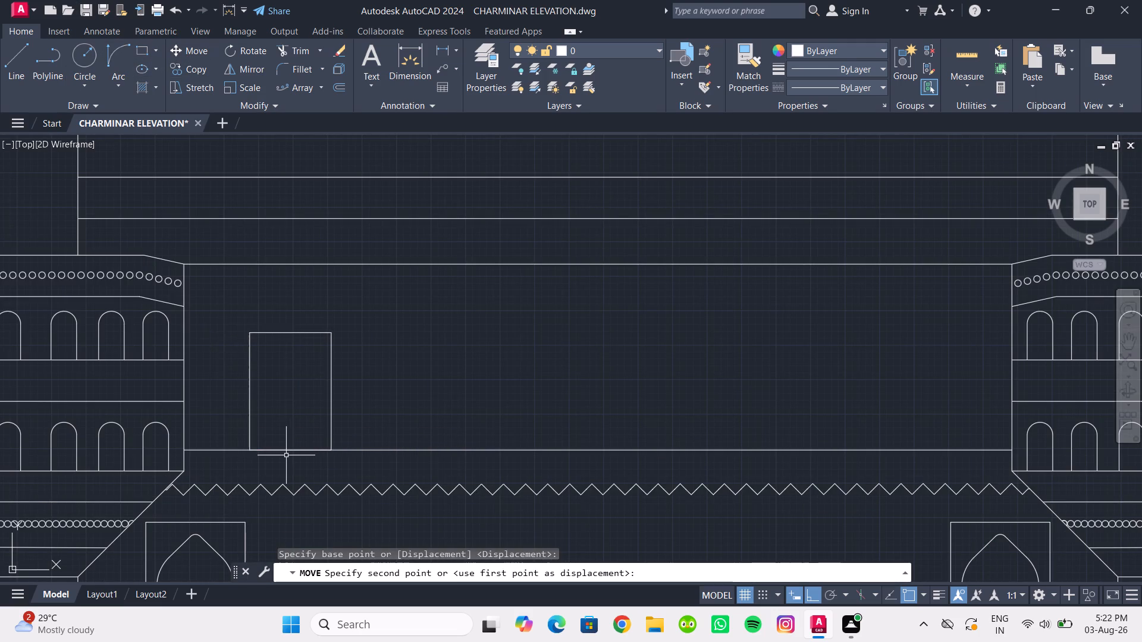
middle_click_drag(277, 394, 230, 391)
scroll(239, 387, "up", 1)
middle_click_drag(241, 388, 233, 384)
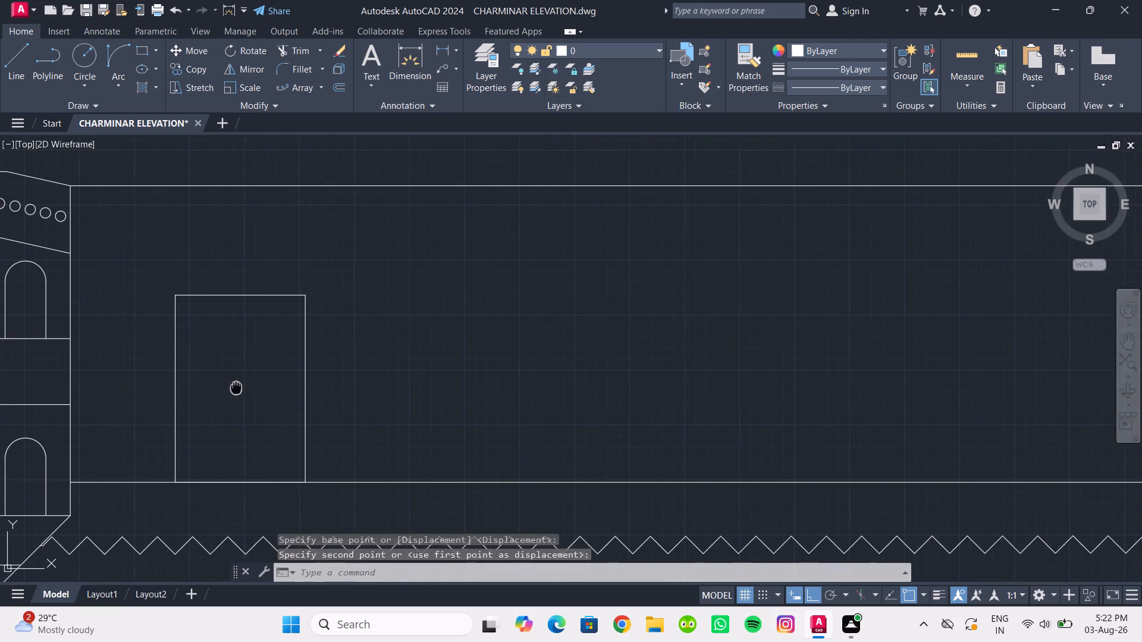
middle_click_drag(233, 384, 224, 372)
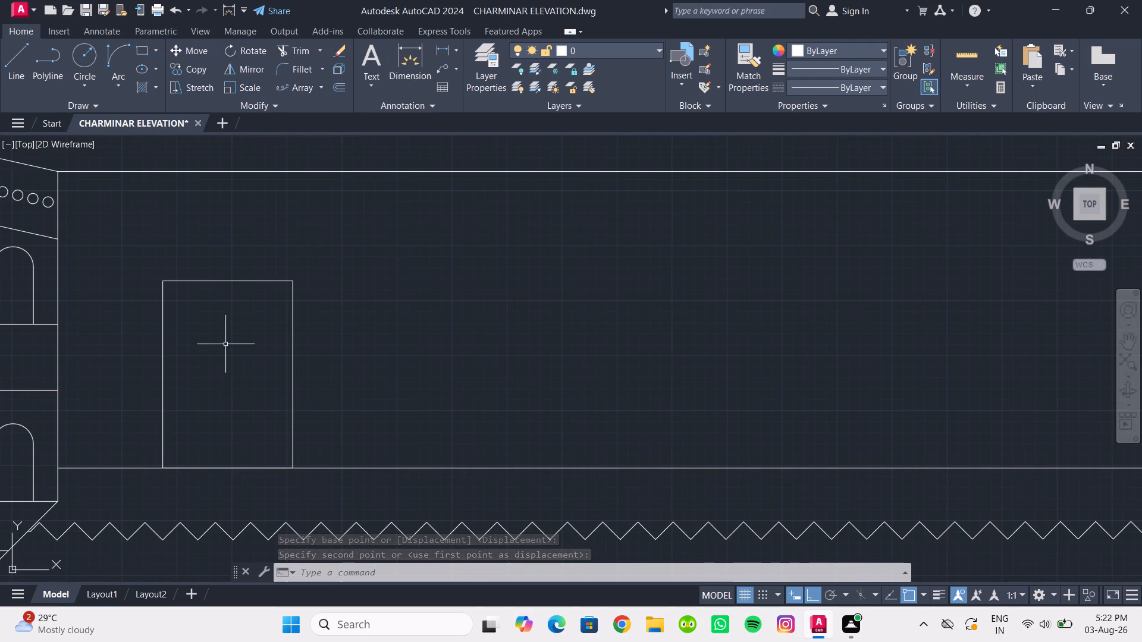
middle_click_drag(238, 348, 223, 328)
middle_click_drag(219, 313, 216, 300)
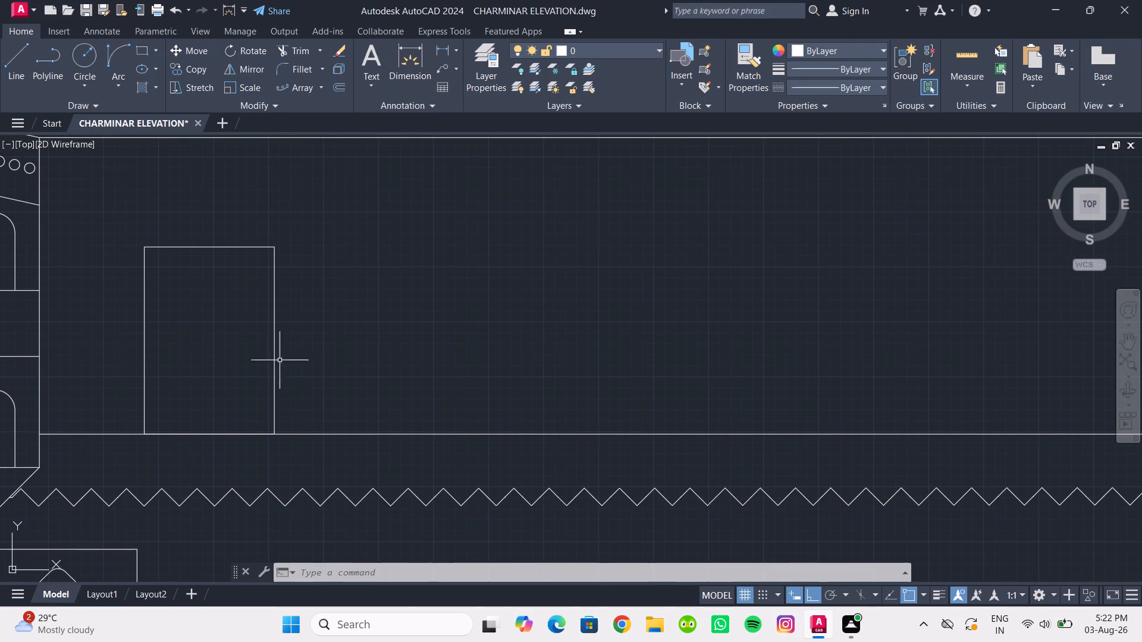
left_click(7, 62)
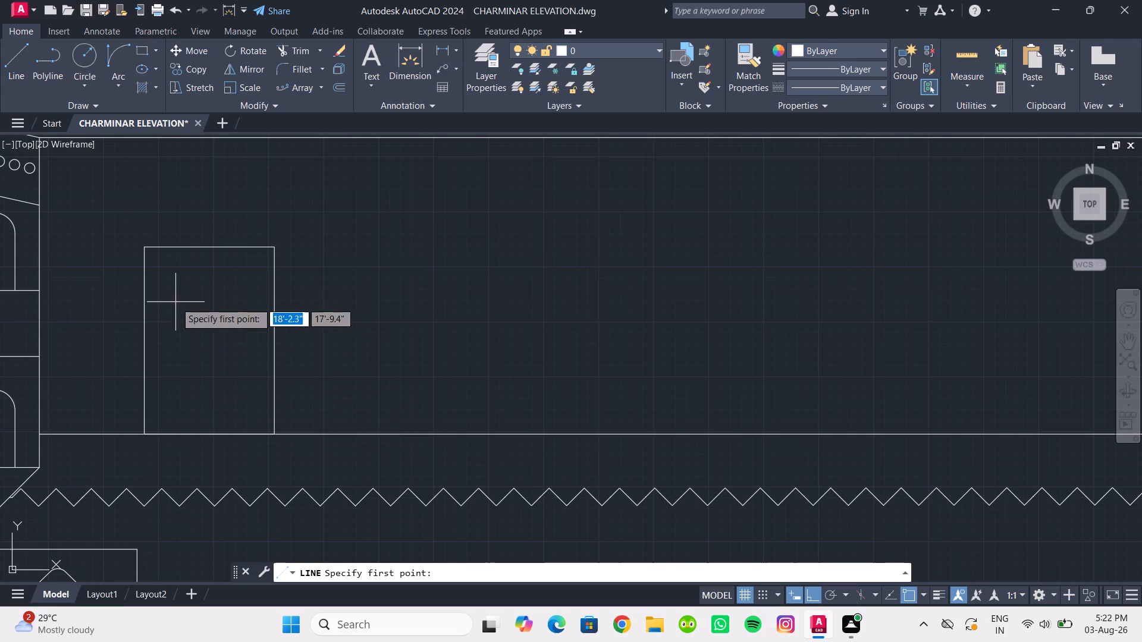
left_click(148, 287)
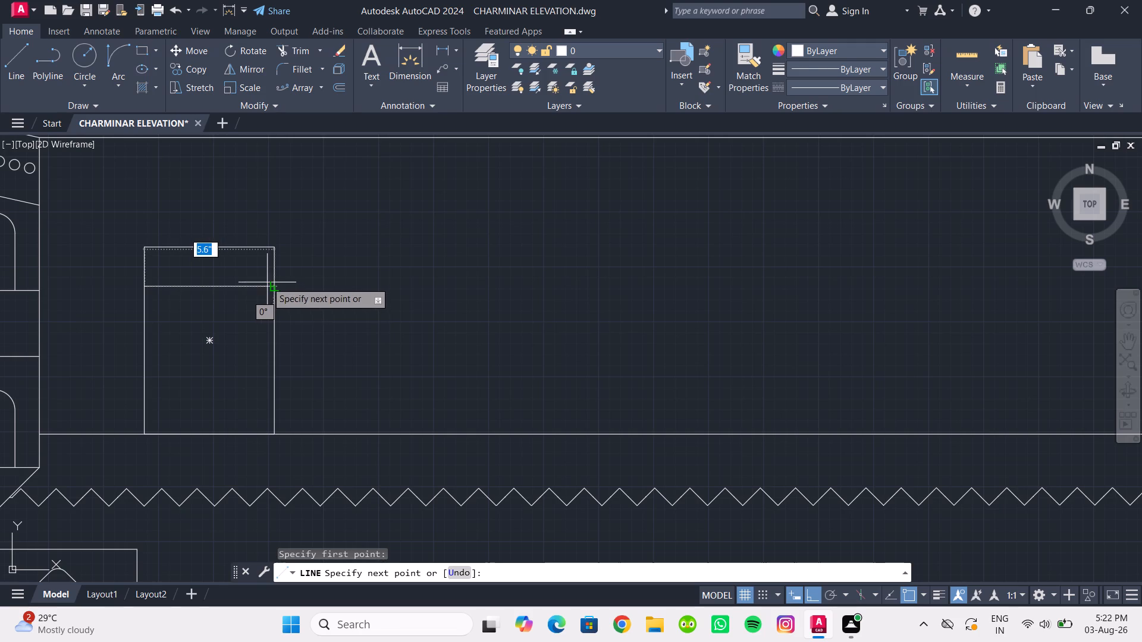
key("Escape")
Narrow the rectangle slightly by stretching its right edge inward.
left_click(273, 313)
left_click(276, 343)
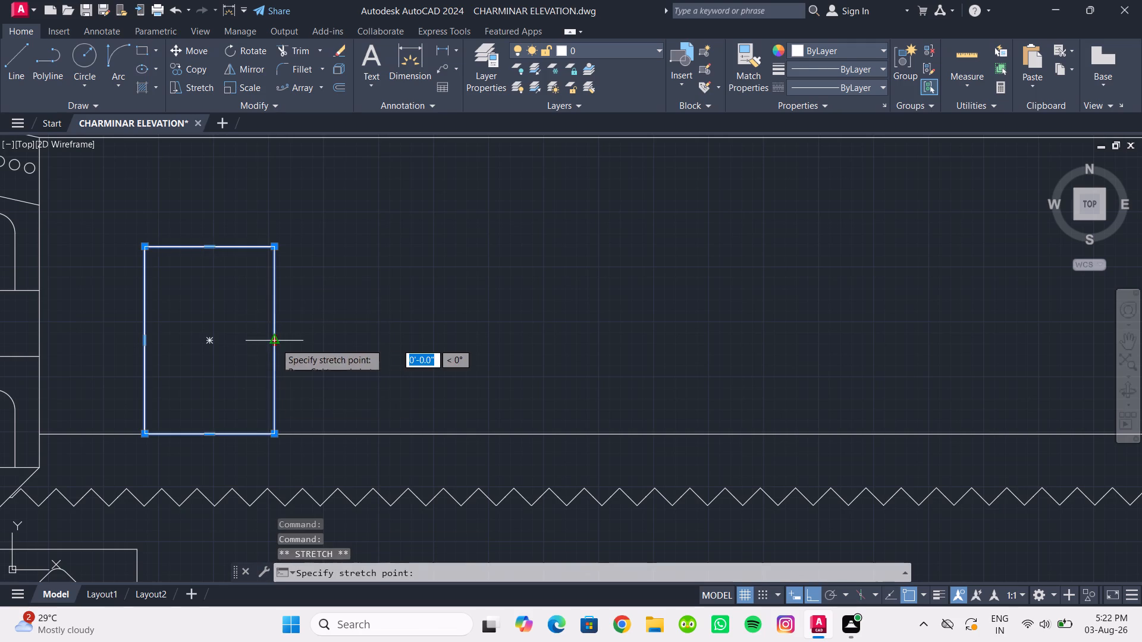
left_click(253, 344)
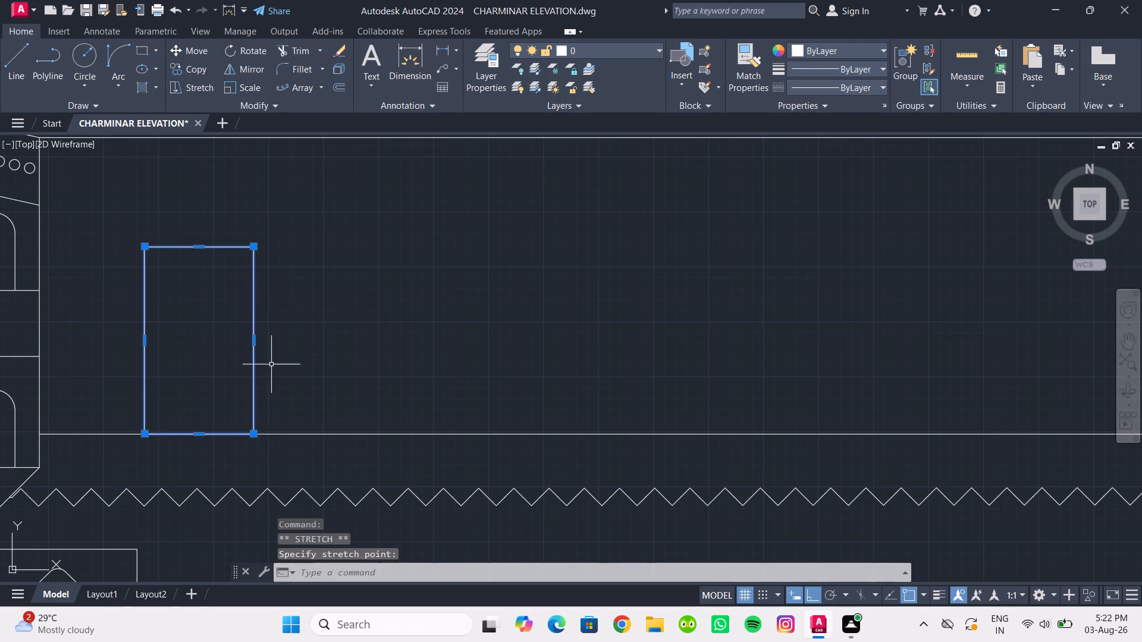
left_click_drag(273, 374, 250, 363)
key("Escape")
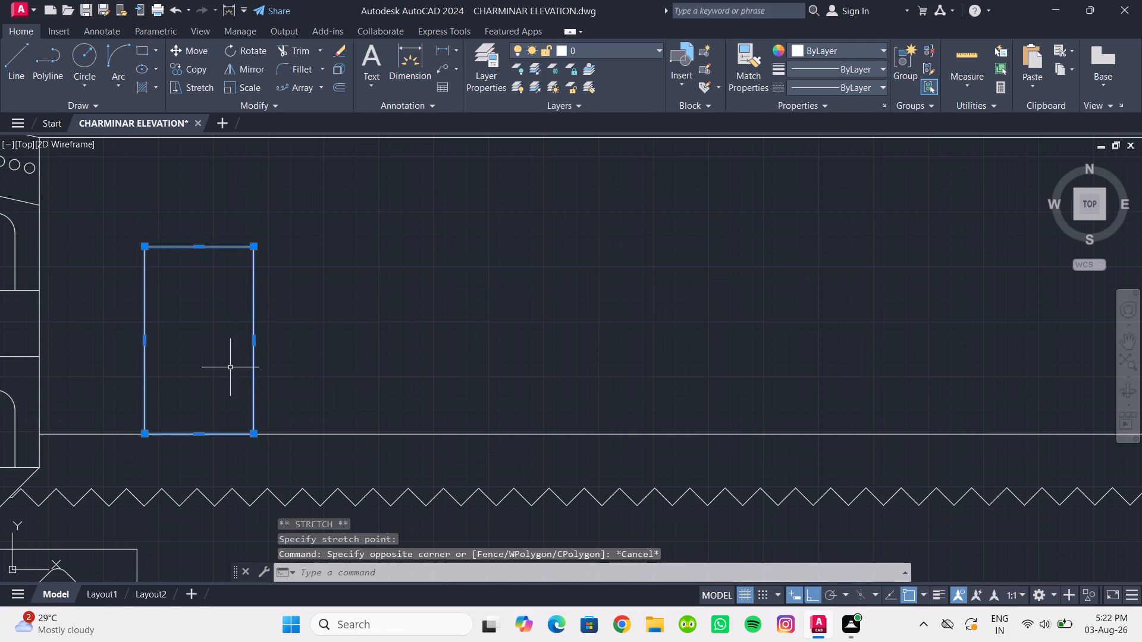
key("Escape")
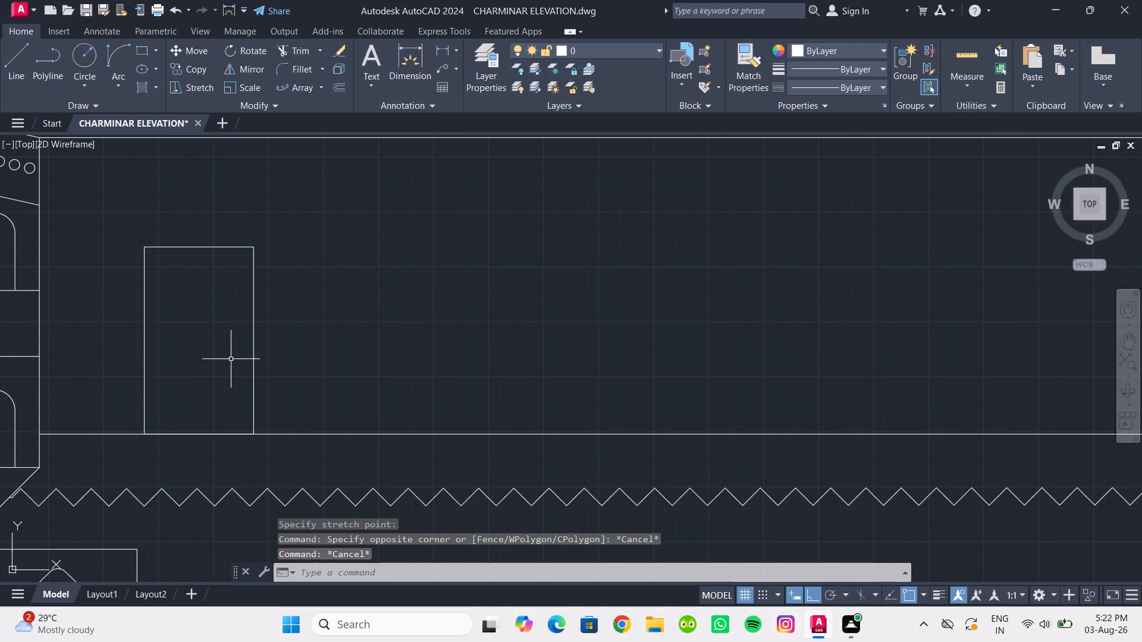
Draw a horizontal line across the rectangle from side to side, a short distance below its top edge.
scroll(222, 358, "down", 1)
middle_click_drag(222, 360, 311, 380)
scroll(299, 382, "up", 2)
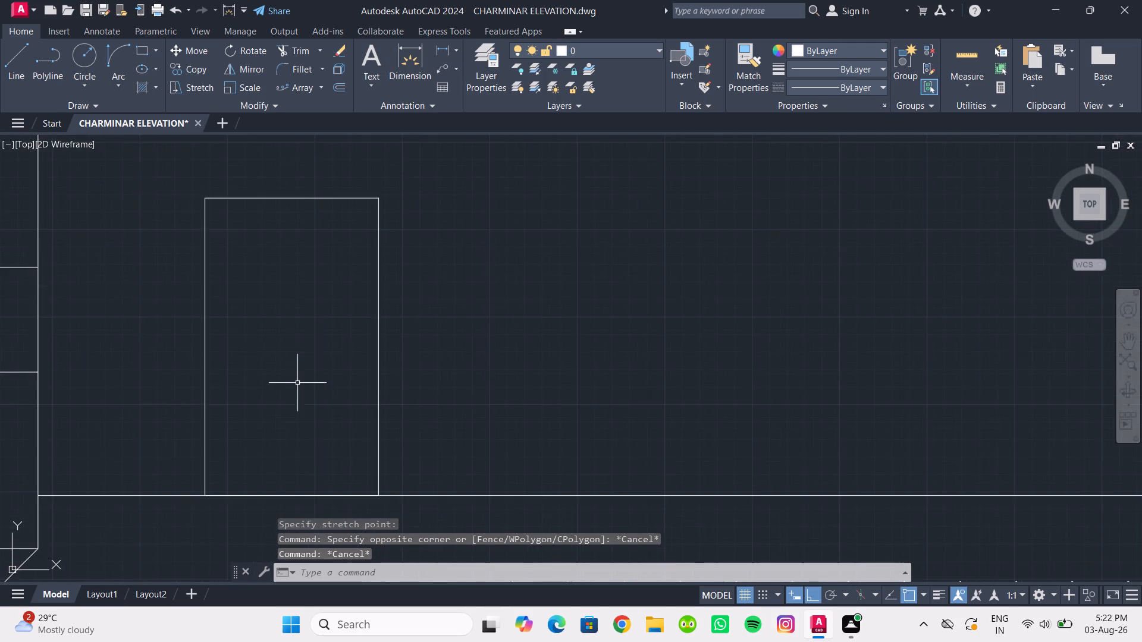
middle_click_drag(297, 383, 261, 370)
scroll(257, 399, "down", 2)
middle_click_drag(257, 399, 243, 379)
scroll(233, 371, "up", 1)
middle_click_drag(233, 371, 238, 408)
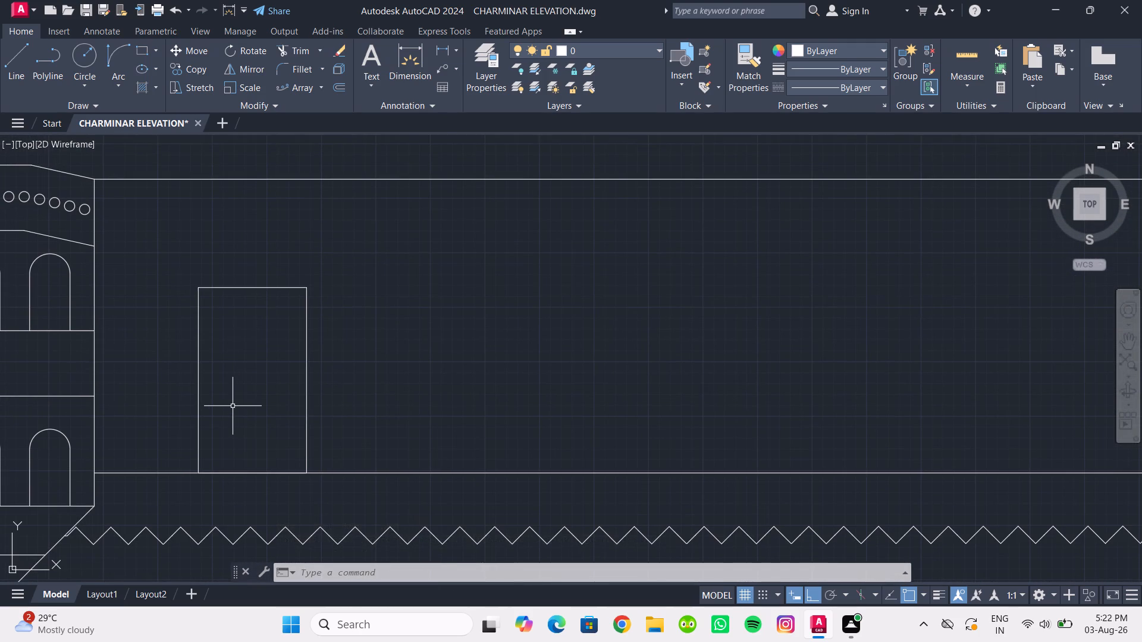
left_click(12, 55)
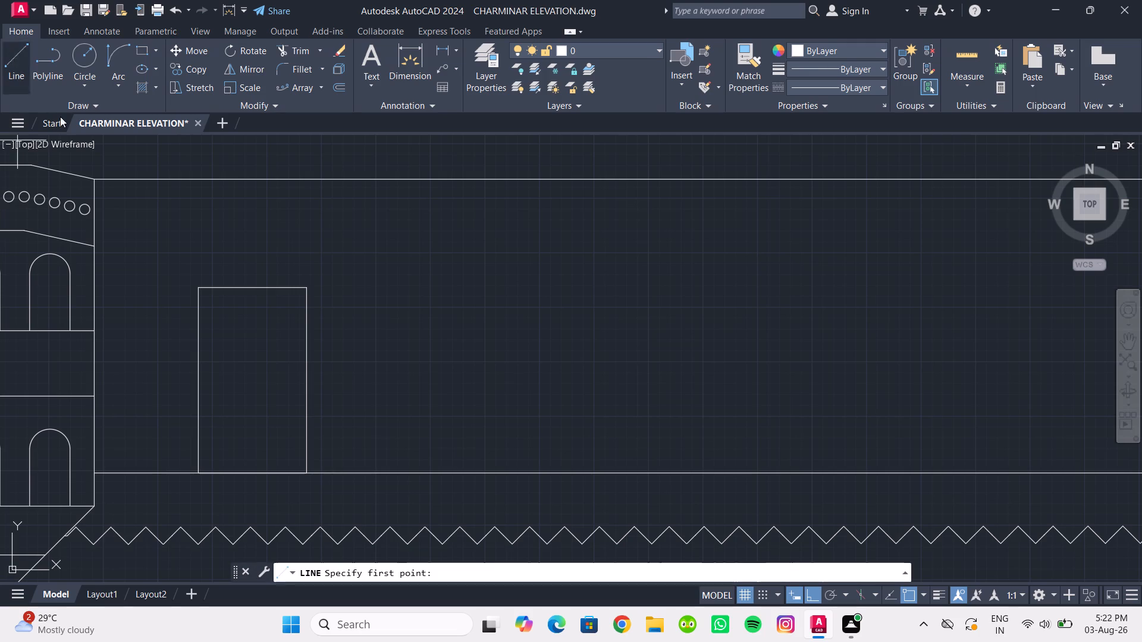
left_click(202, 316)
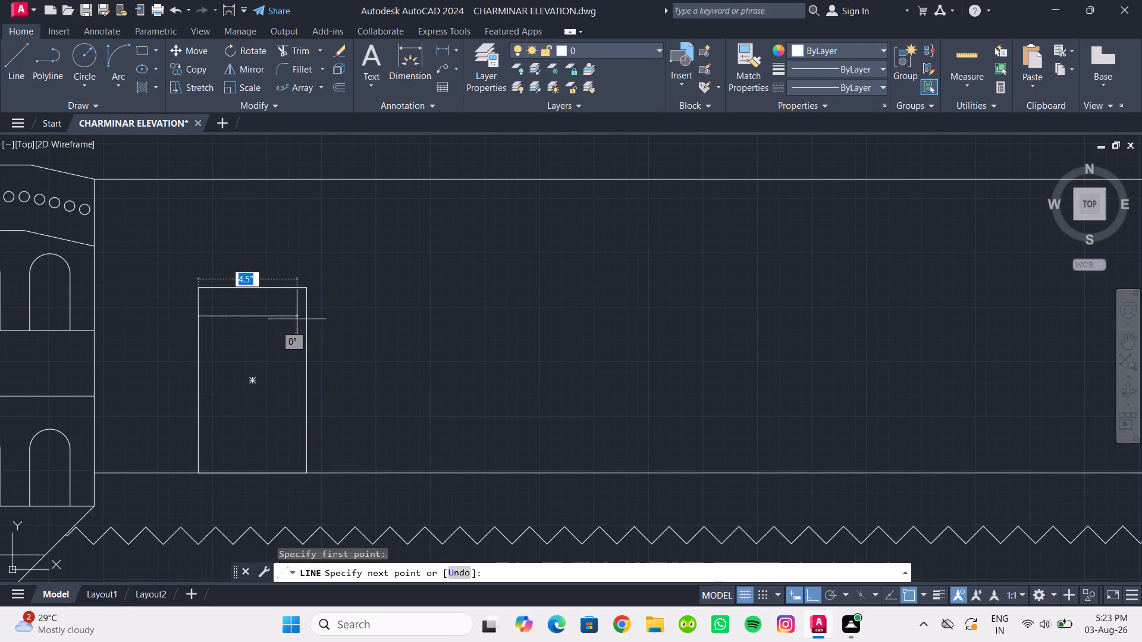
left_click(309, 317)
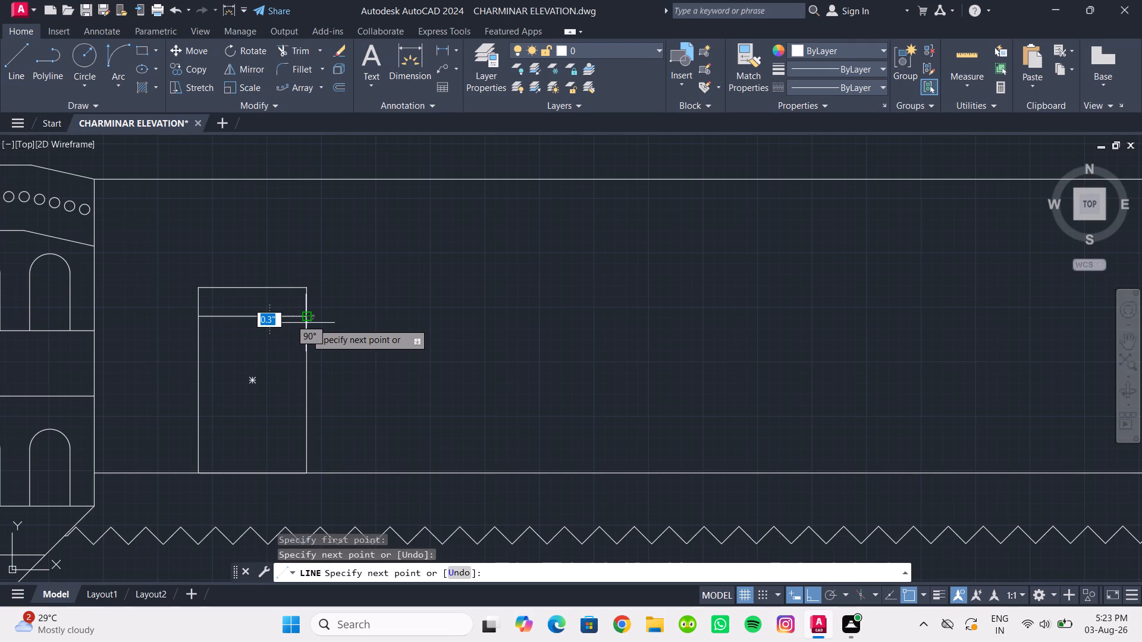
key("Escape")
Draw two sloping lines from the midpoint of the inner horizontal line to the midpoints of the rectangle's left and right sides.
left_click(24, 58)
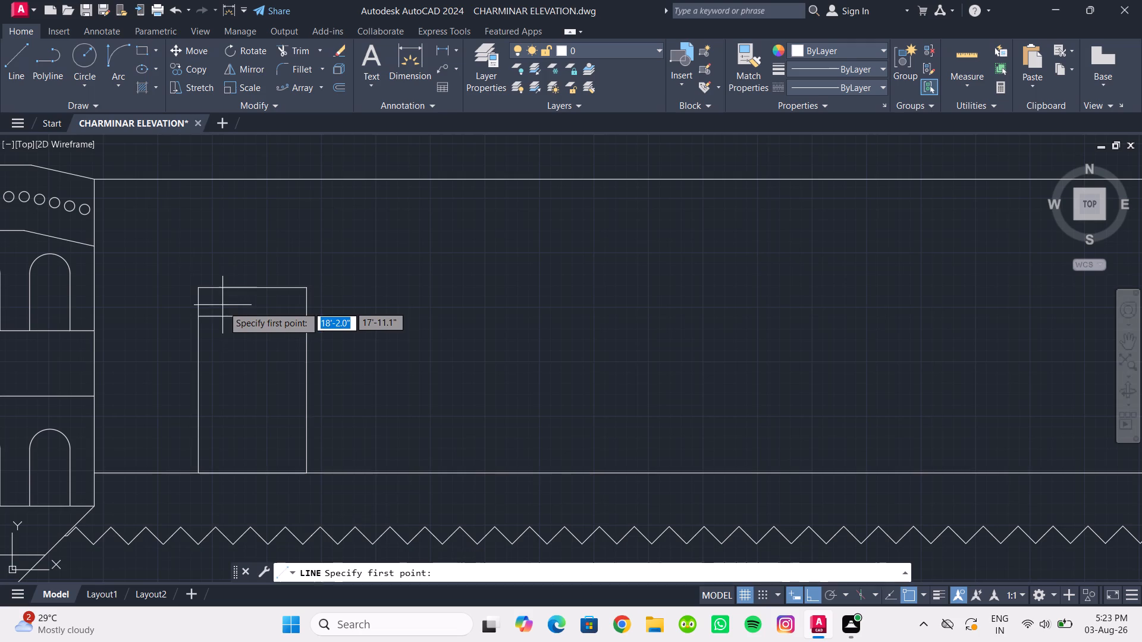
left_click(252, 319)
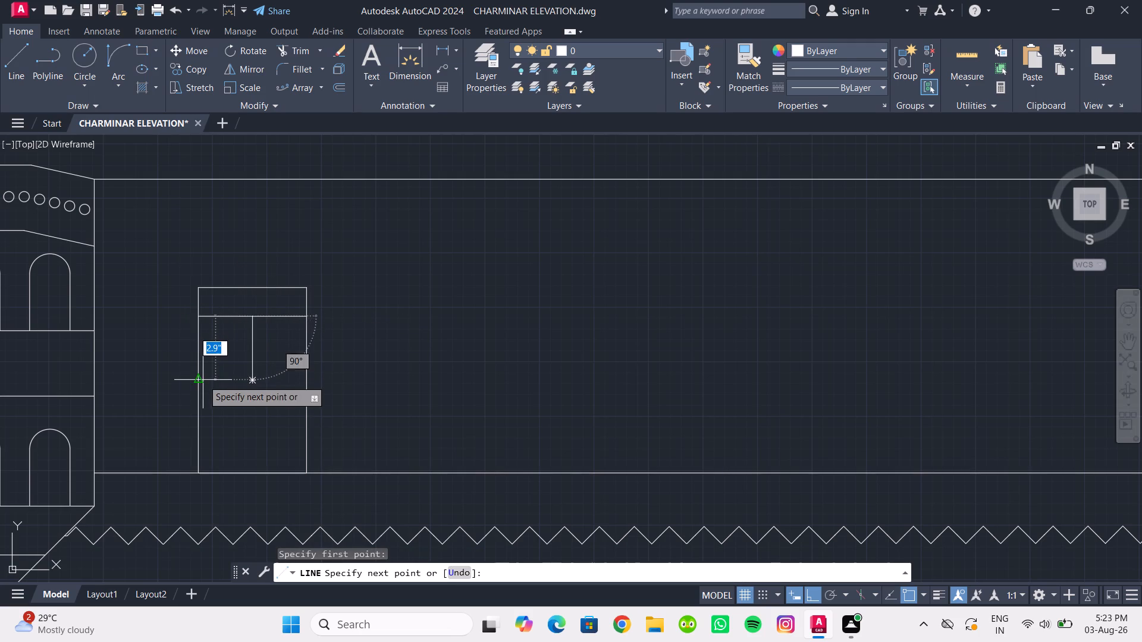
left_click(203, 380)
key("Escape")
key("space")
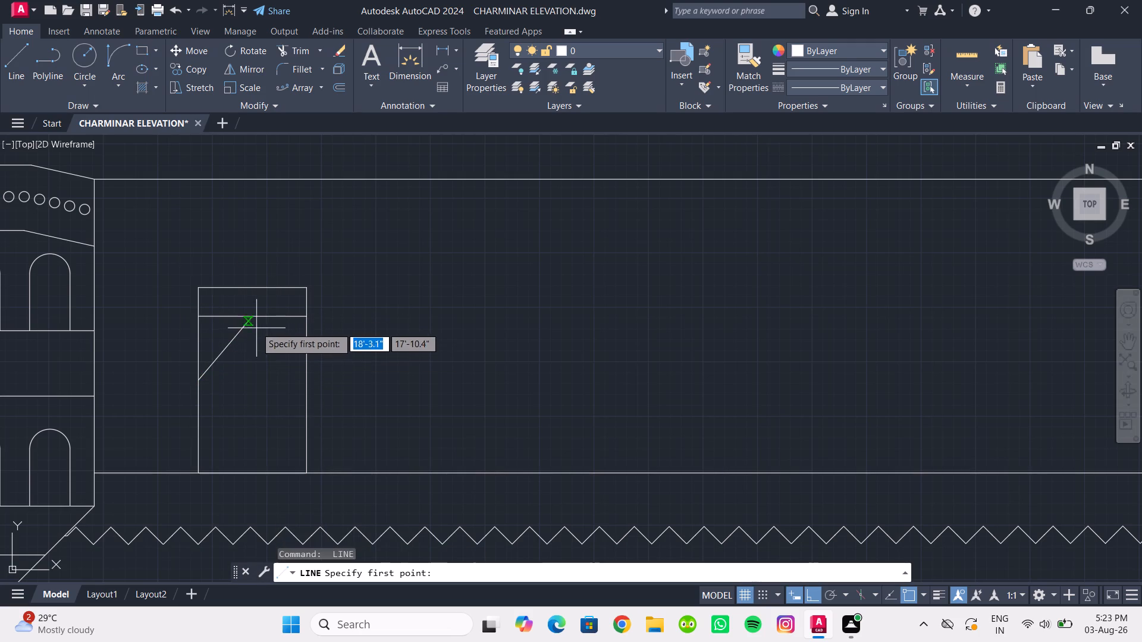
left_click(253, 322)
left_click(302, 379)
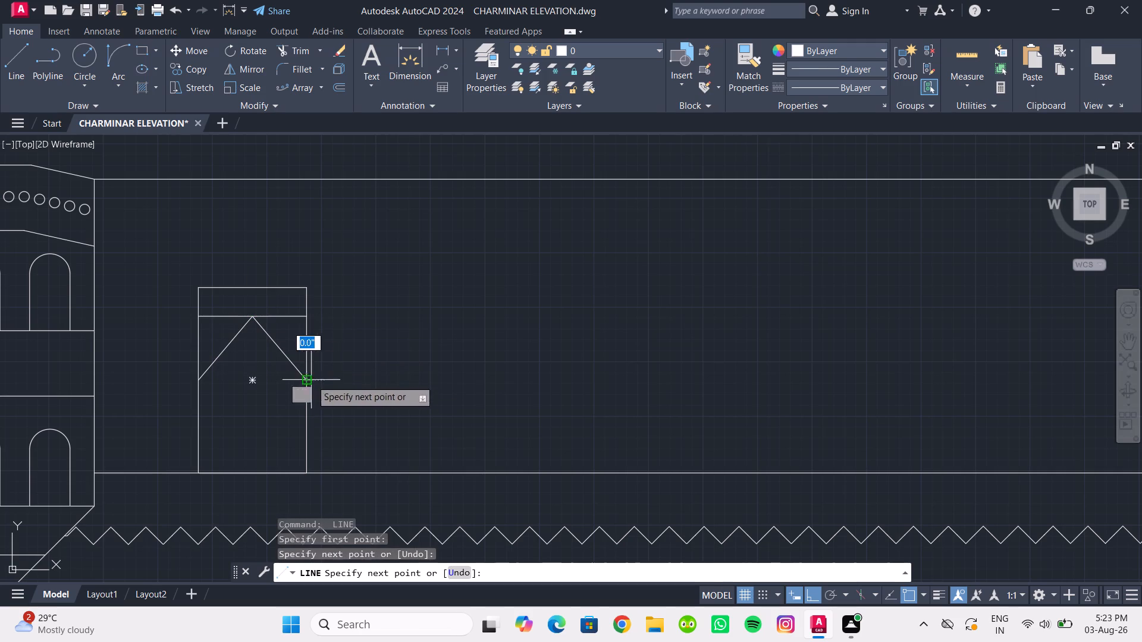
key("Escape")
Draw a horizontal line inward from the lower end of the left sloping line, in segments of 0.2" and 0.8".
middle_click_drag(237, 399, 261, 417)
scroll(234, 413, "up", 1)
middle_click_drag(234, 413, 261, 413)
scroll(227, 408, "up", 1)
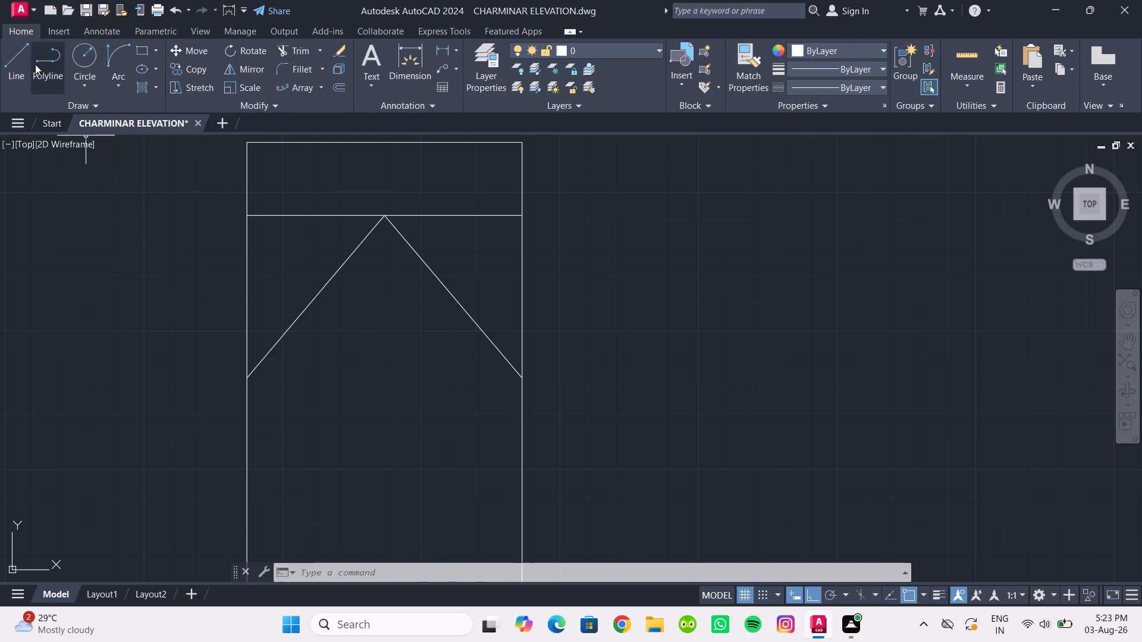
left_click(15, 56)
middle_click_drag(278, 399, 244, 307)
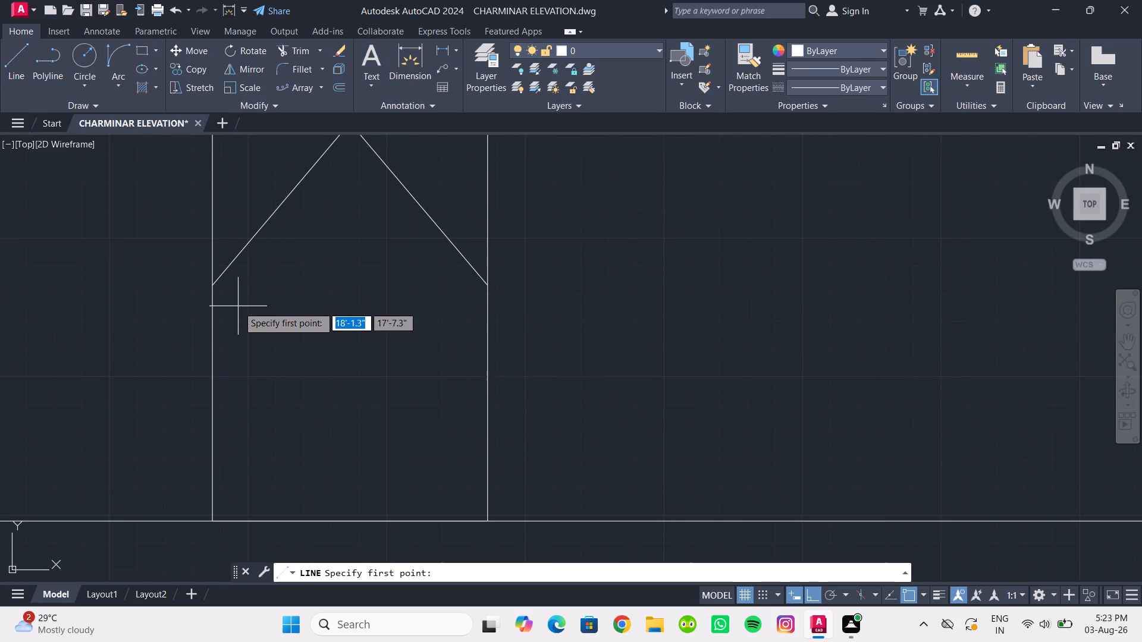
scroll(242, 316, "down", 1)
middle_click_drag(242, 316, 256, 353)
scroll(275, 384, "down", 1)
middle_click_drag(275, 385, 275, 404)
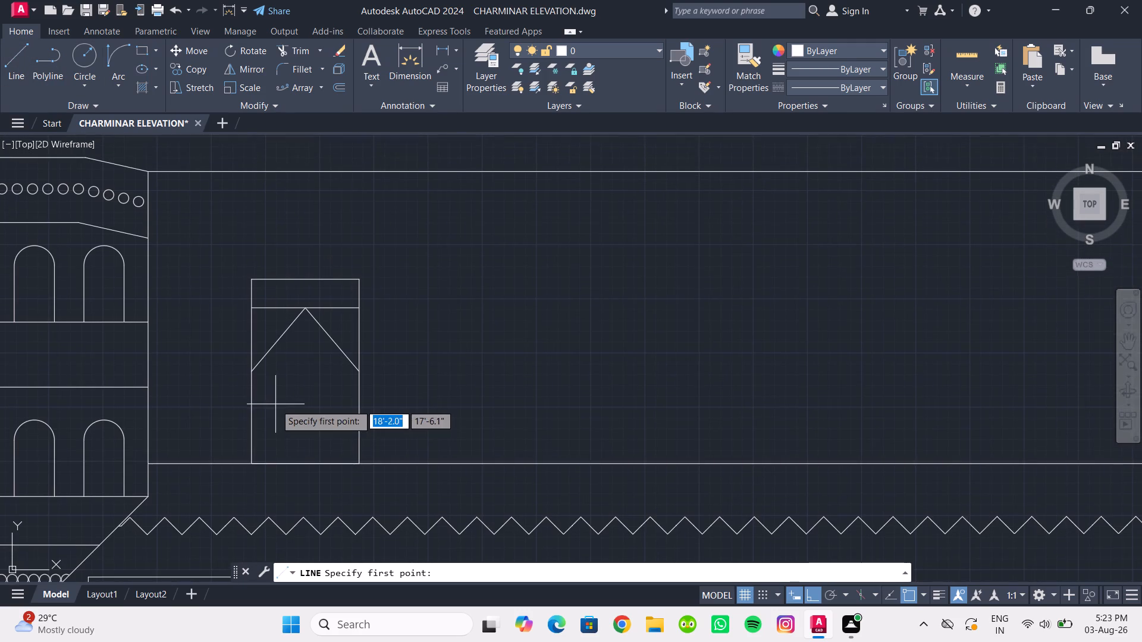
scroll(267, 400, "up", 1)
left_click(243, 356)
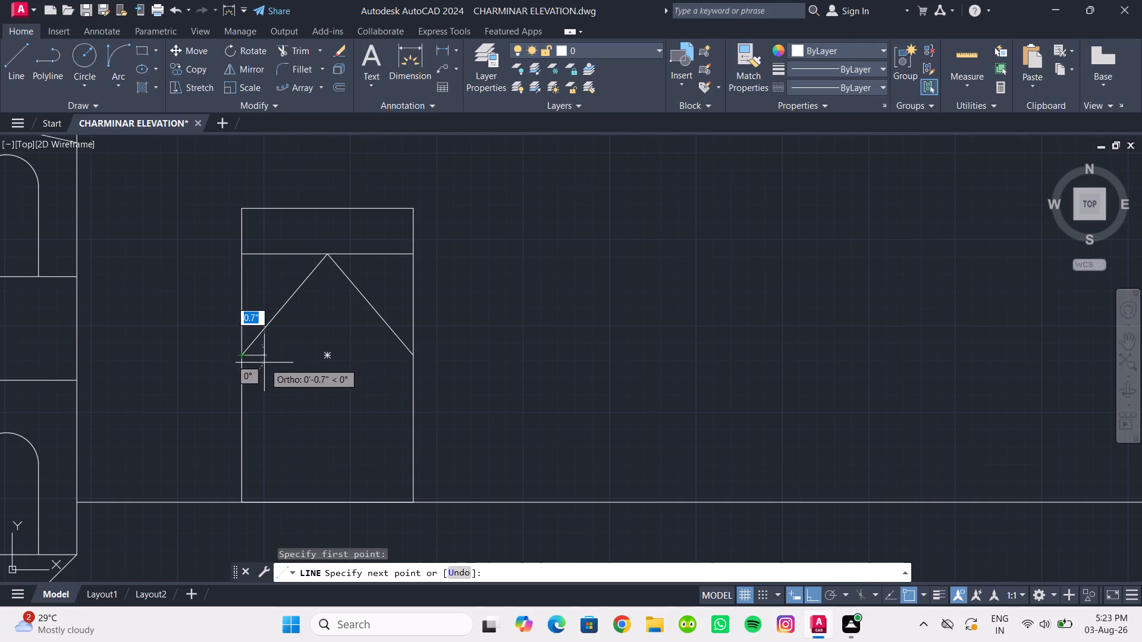
scroll(263, 363, "up", 4)
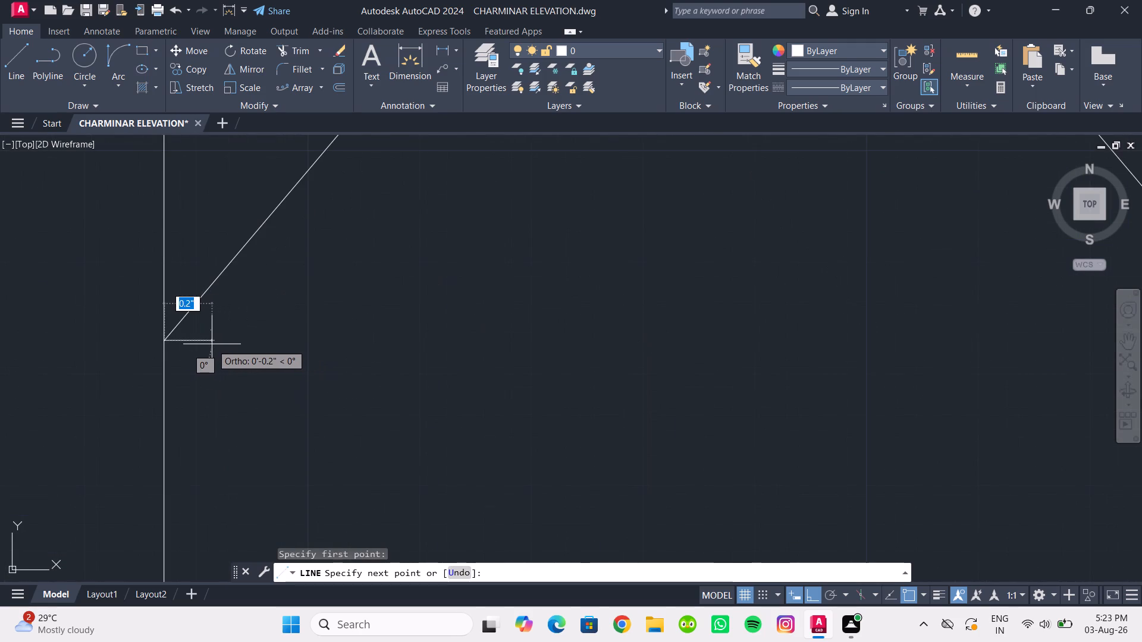
type("0.2")
key("shift+quotedbl")
key("Return")
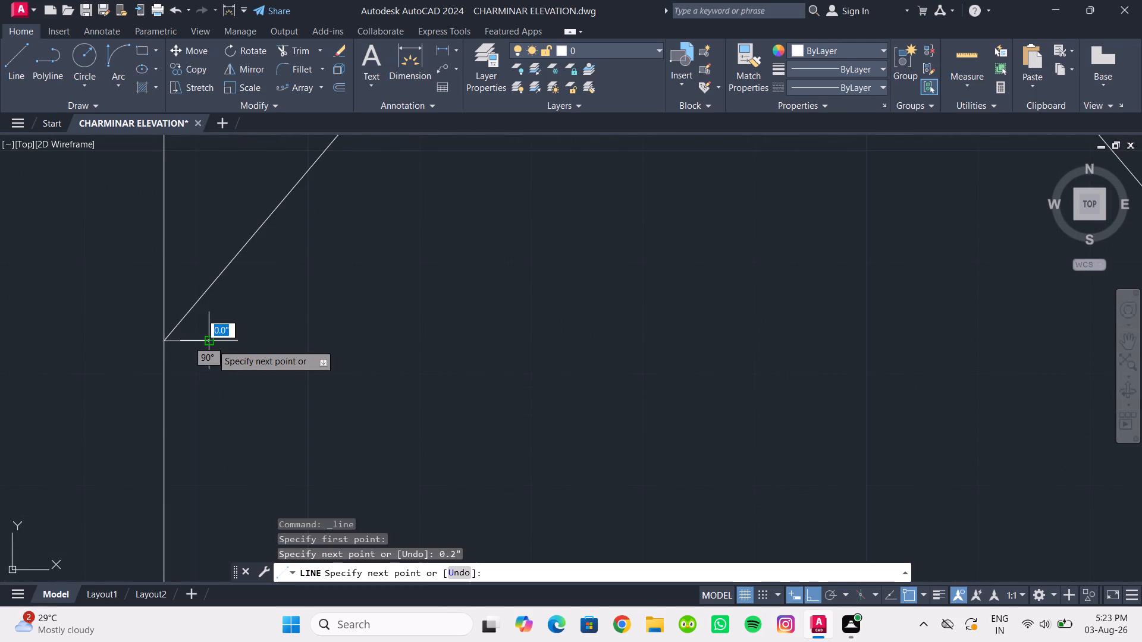
scroll(200, 430, "down", 4)
middle_click_drag(221, 468, 205, 386)
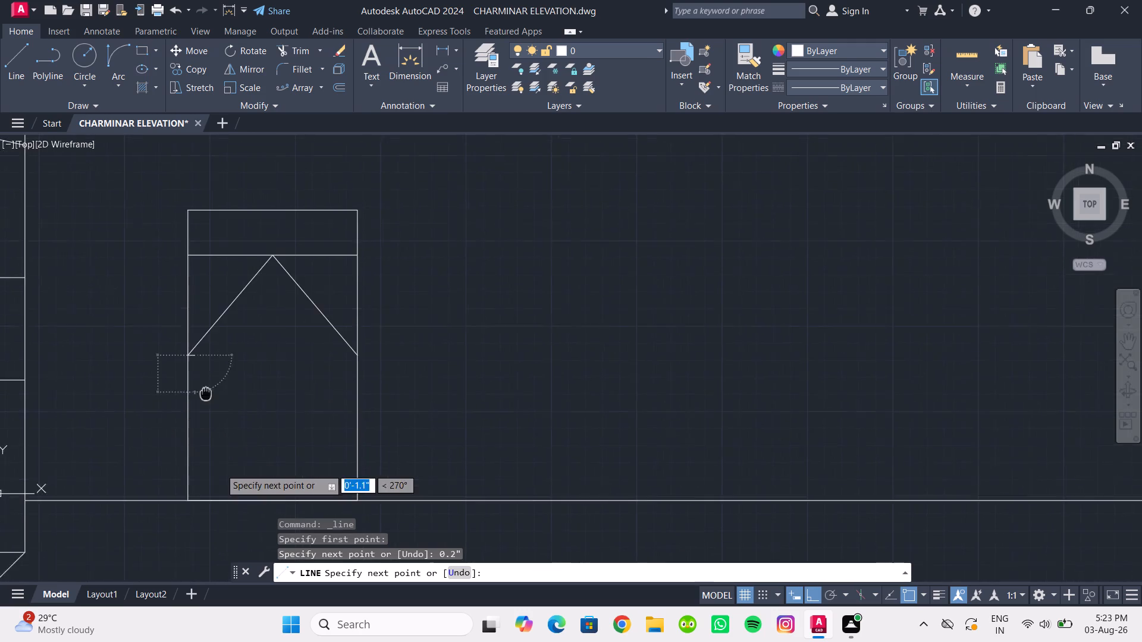
middle_click_drag(205, 386, 205, 382)
scroll(203, 376, "down", 2)
scroll(206, 365, "up", 4)
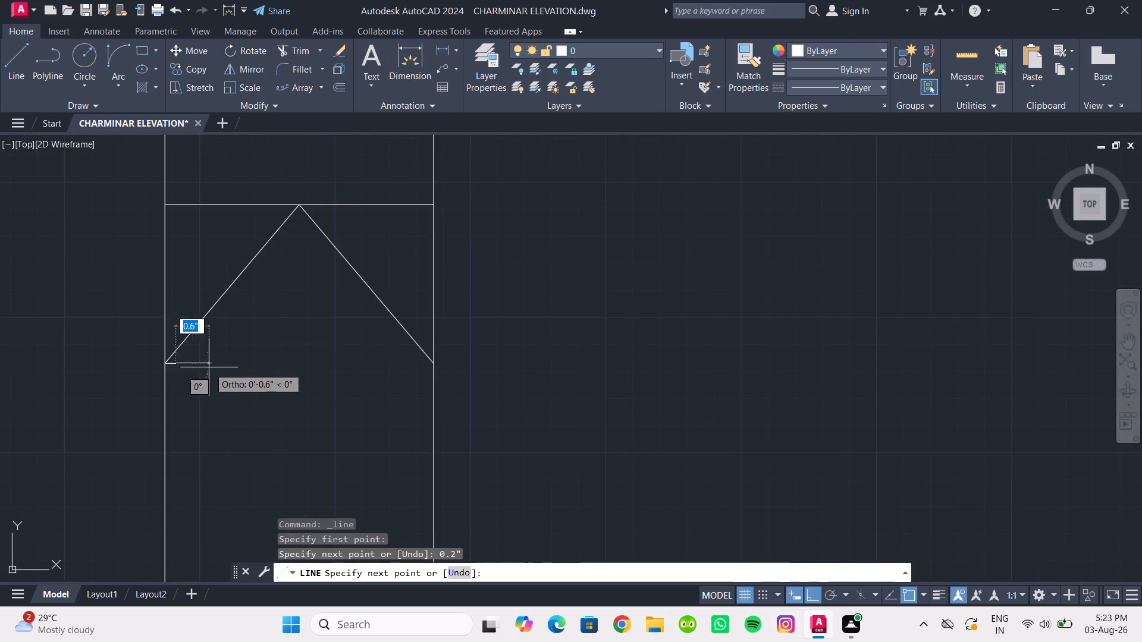
scroll(209, 368, "up", 3)
scroll(53, 363, "up", 2)
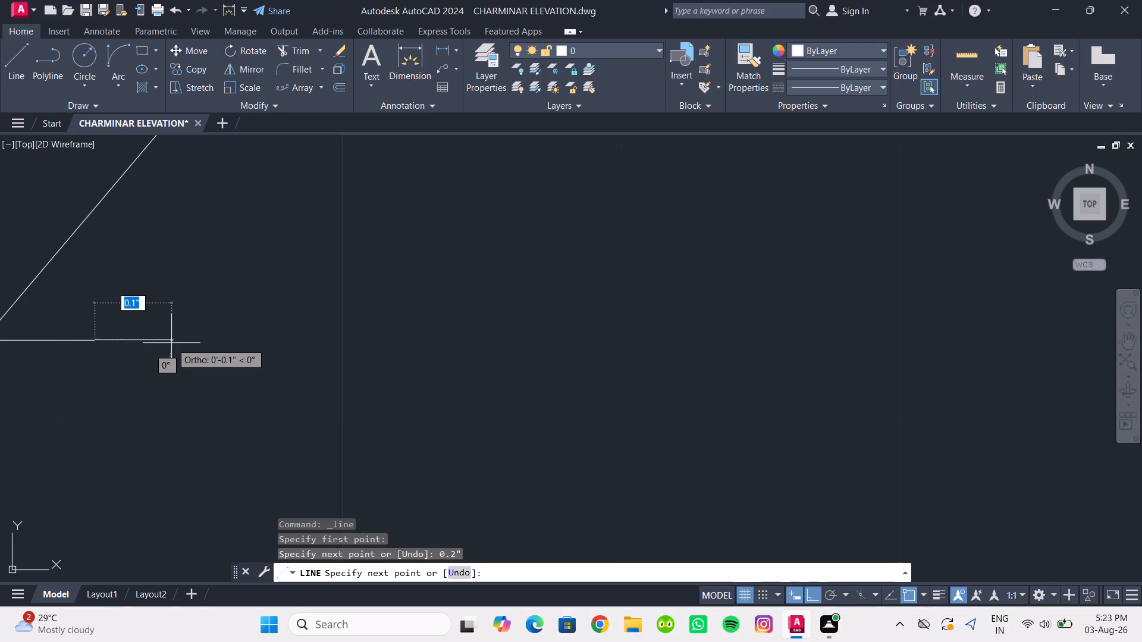
type("0.8\"")
key("Return")
key("Escape")
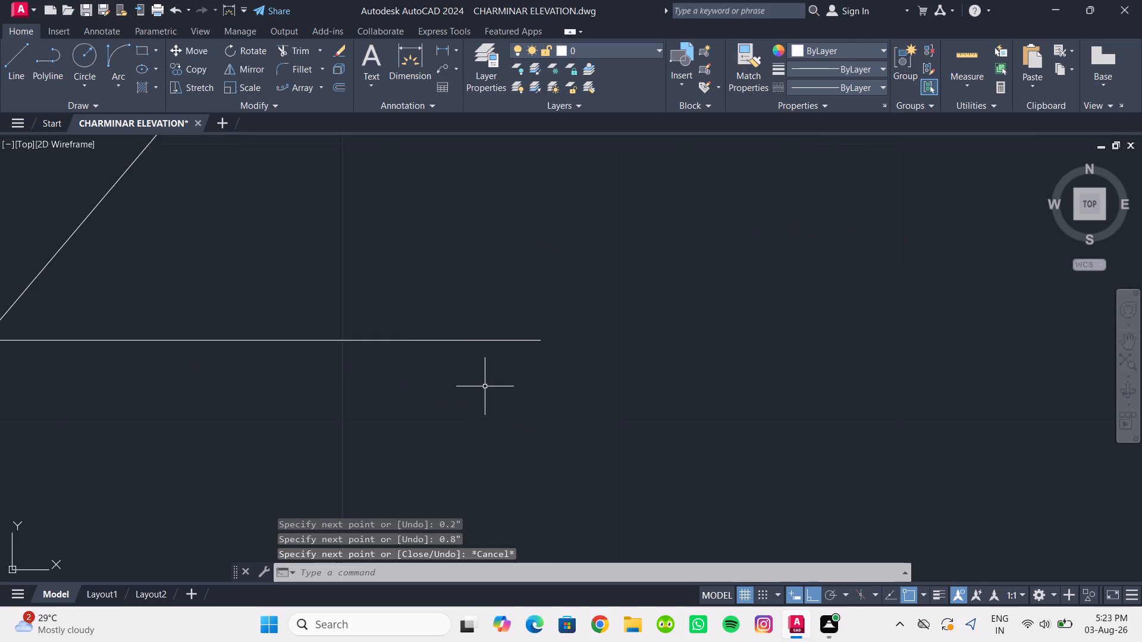
Draw a line 1" down from the short horizontal line, continuing horizontally back to the rectangle's left side.
scroll(481, 383, "down", 7)
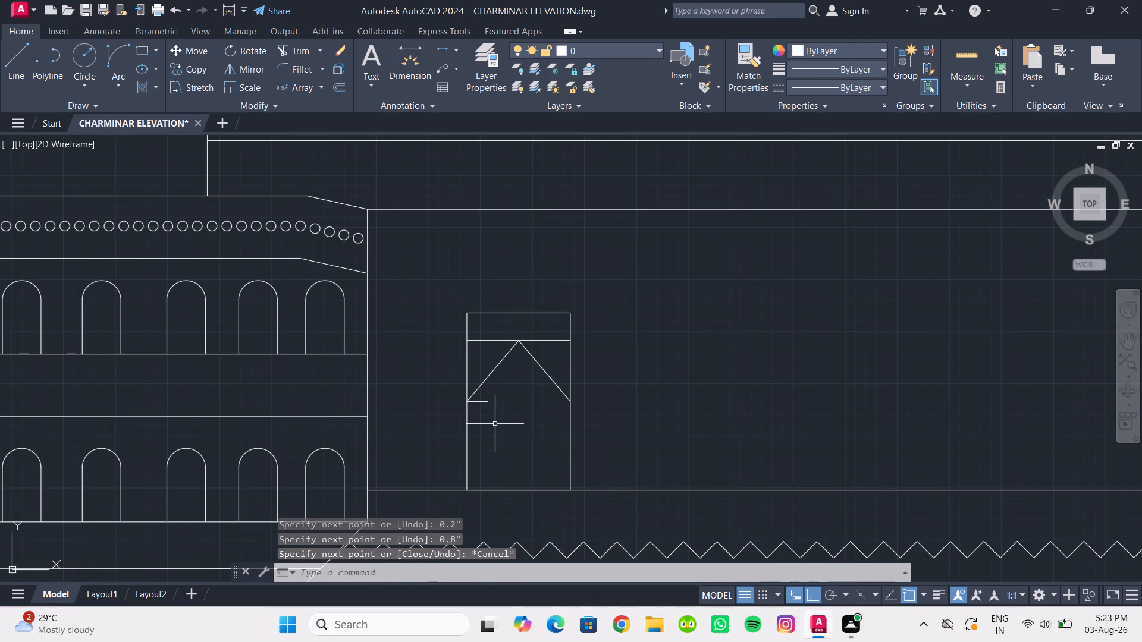
scroll(493, 422, "down", 2)
middle_click_drag(491, 421, 460, 372)
scroll(460, 371, "up", 2)
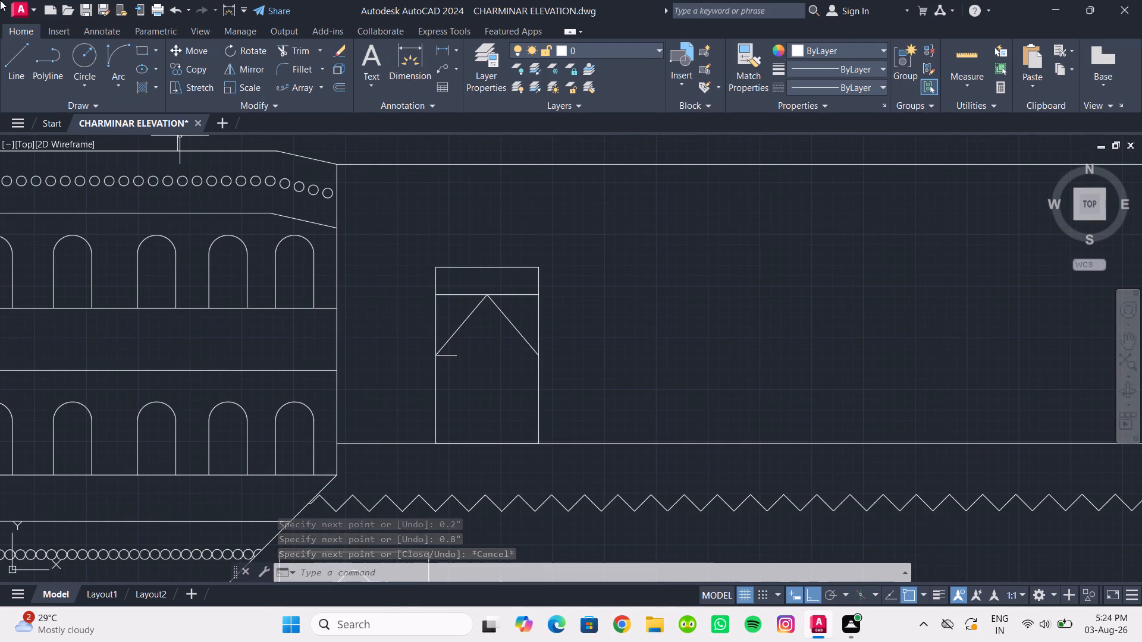
left_click(11, 47)
scroll(398, 373, "up", 2)
middle_click_drag(495, 397, 485, 394)
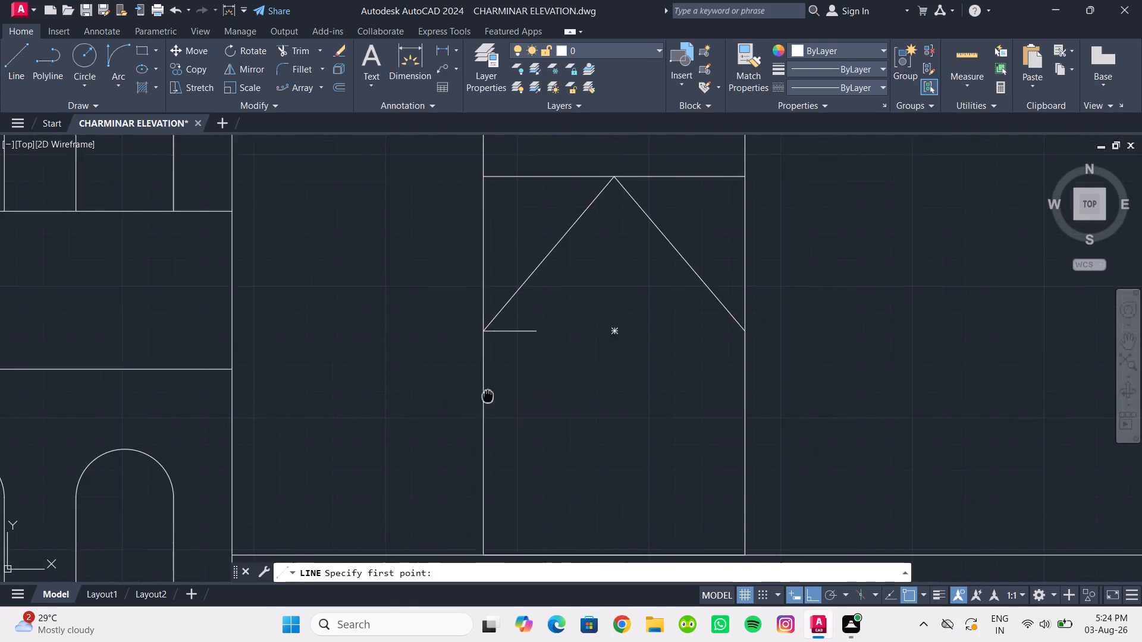
middle_click_drag(485, 394, 409, 338)
scroll(457, 275, "up", 2)
left_click(427, 273)
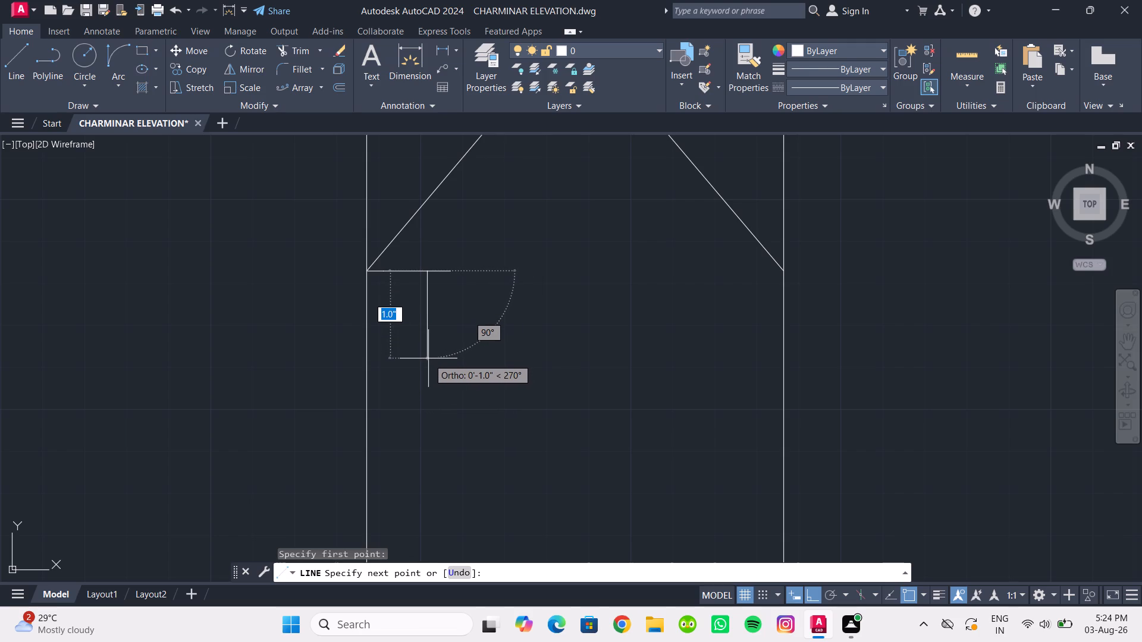
type("1\"")
key("Return")
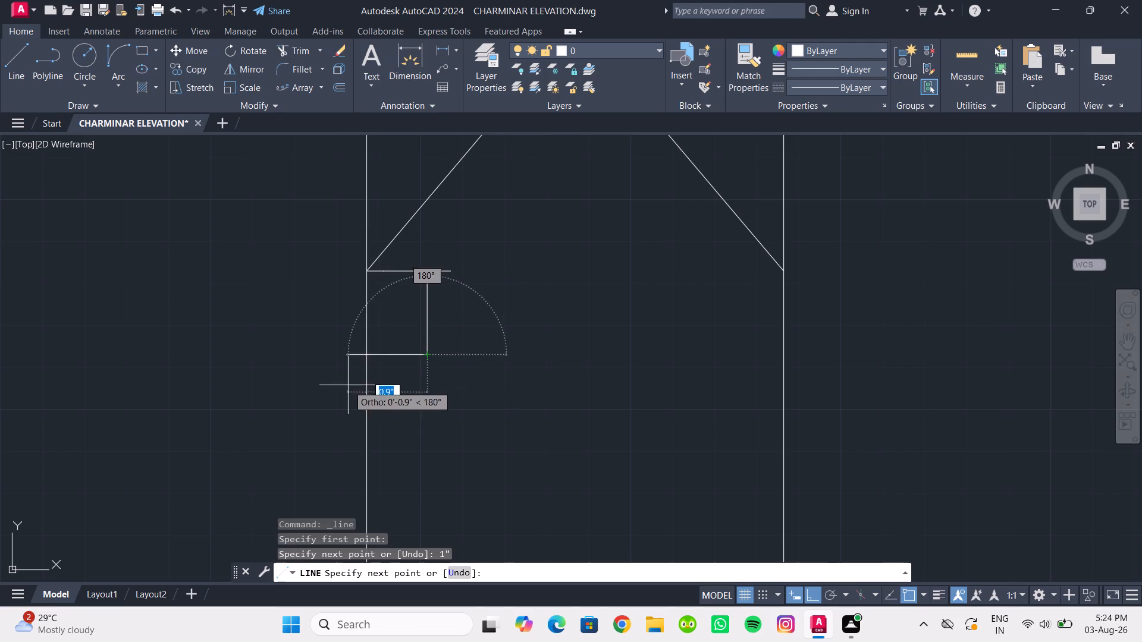
left_click(364, 357)
key("Escape")
scroll(403, 397, "down", 2)
middle_click_drag(403, 397, 341, 368)
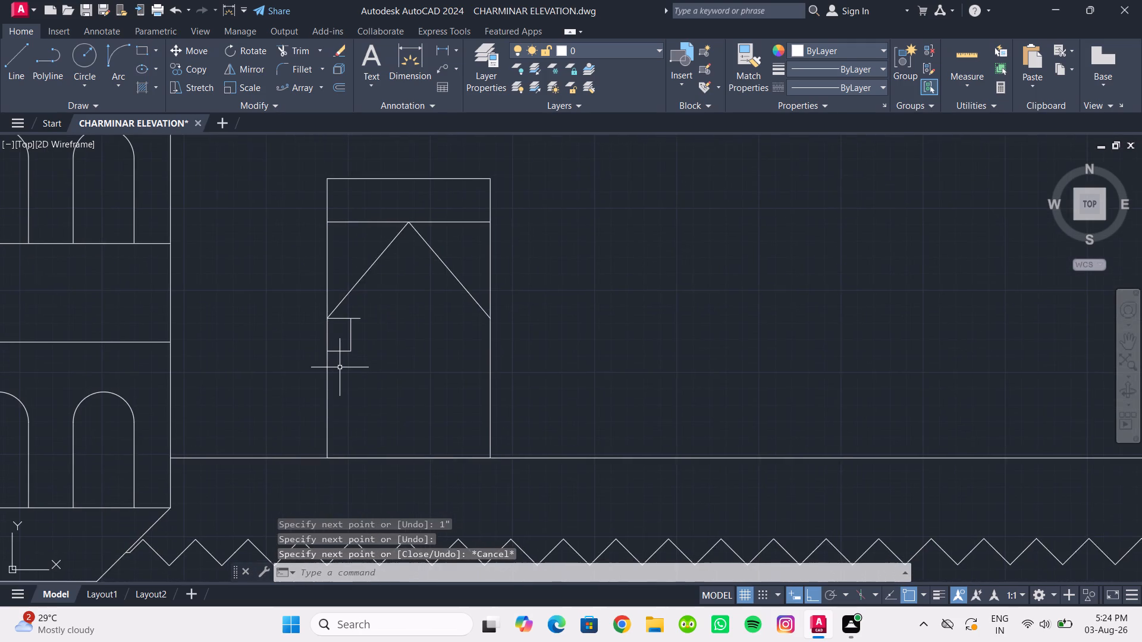
Trim the end of the short horizontal line that overhangs the small box's vertical line.
scroll(339, 367, "up", 1)
key("t")
key("r")
key("Return")
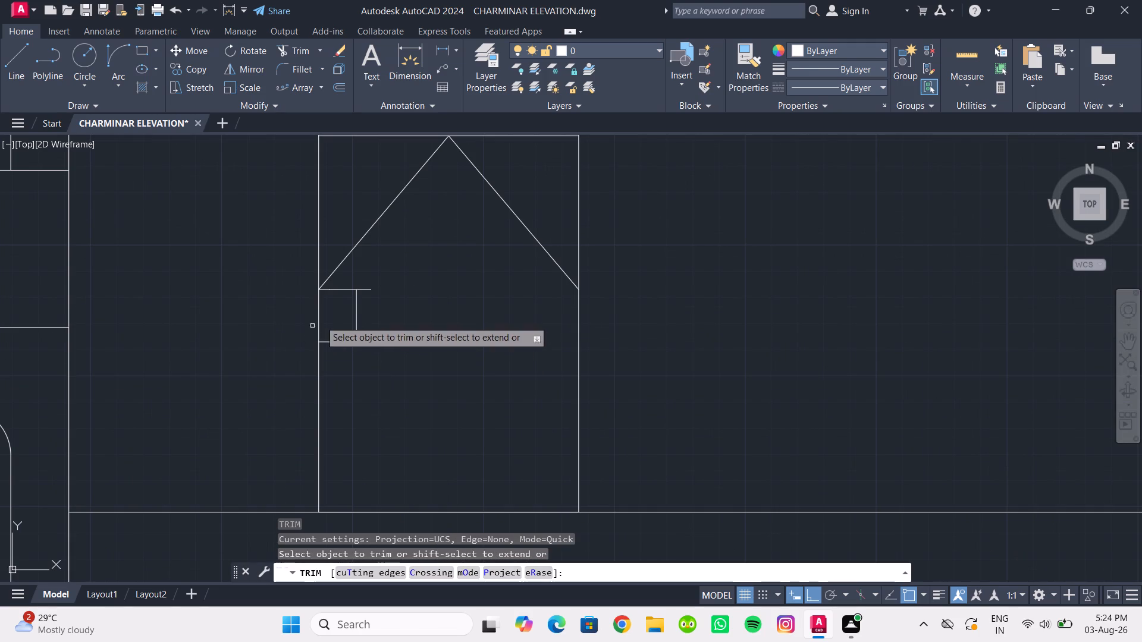
left_click(365, 290)
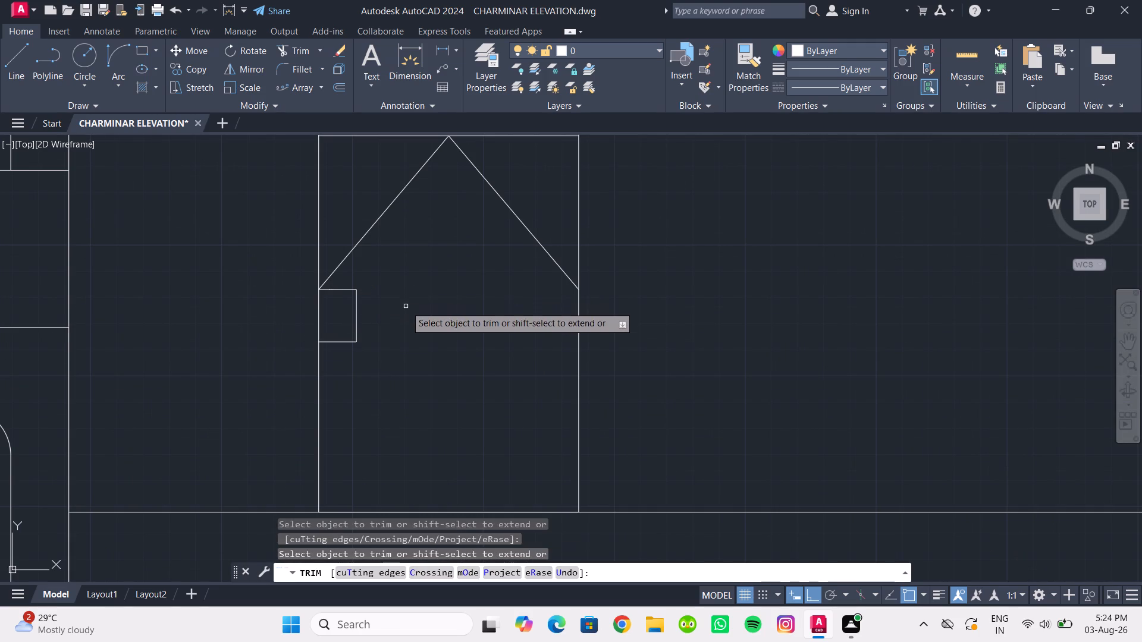
Trim away the rectangle's upper portion and the inner horizontal line, leaving only the two sloping lines above its sides.
scroll(406, 306, "down", 1)
middle_click_drag(406, 306, 360, 329)
middle_click_drag(357, 316, 340, 330)
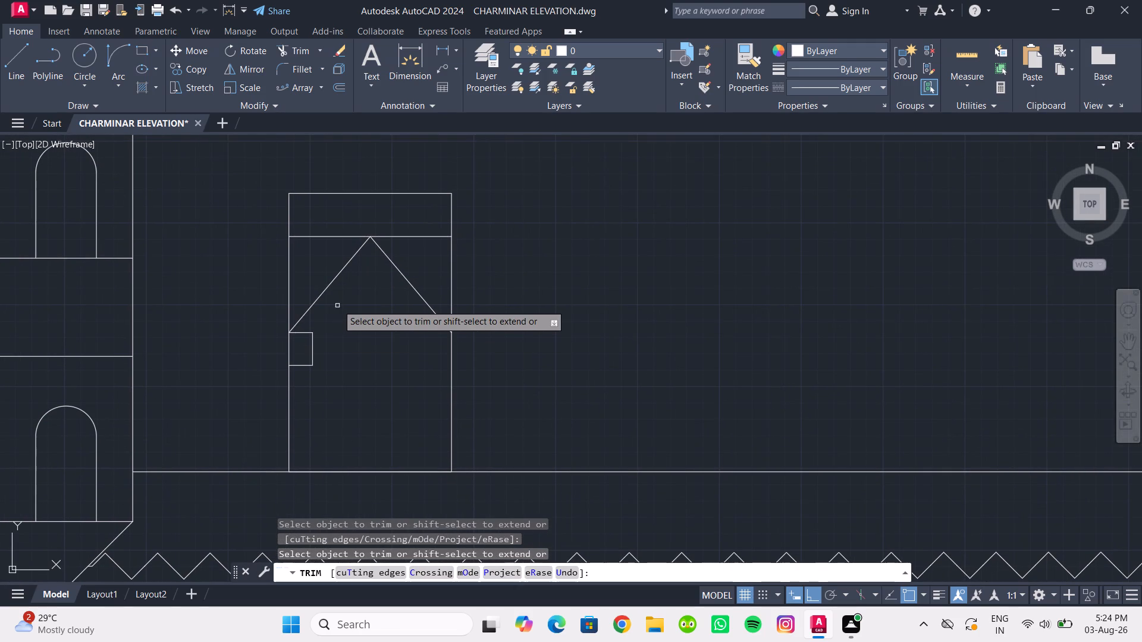
left_click(291, 269)
left_click(286, 230)
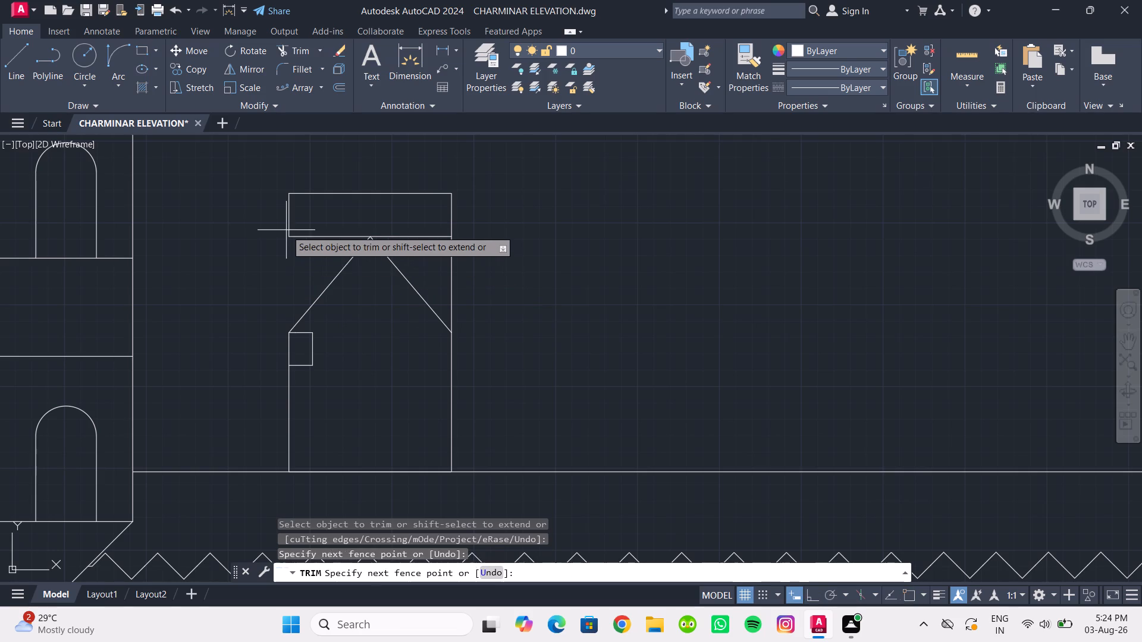
left_click(308, 244)
left_click_drag(310, 217, 301, 160)
left_click_drag(407, 229, 440, 251)
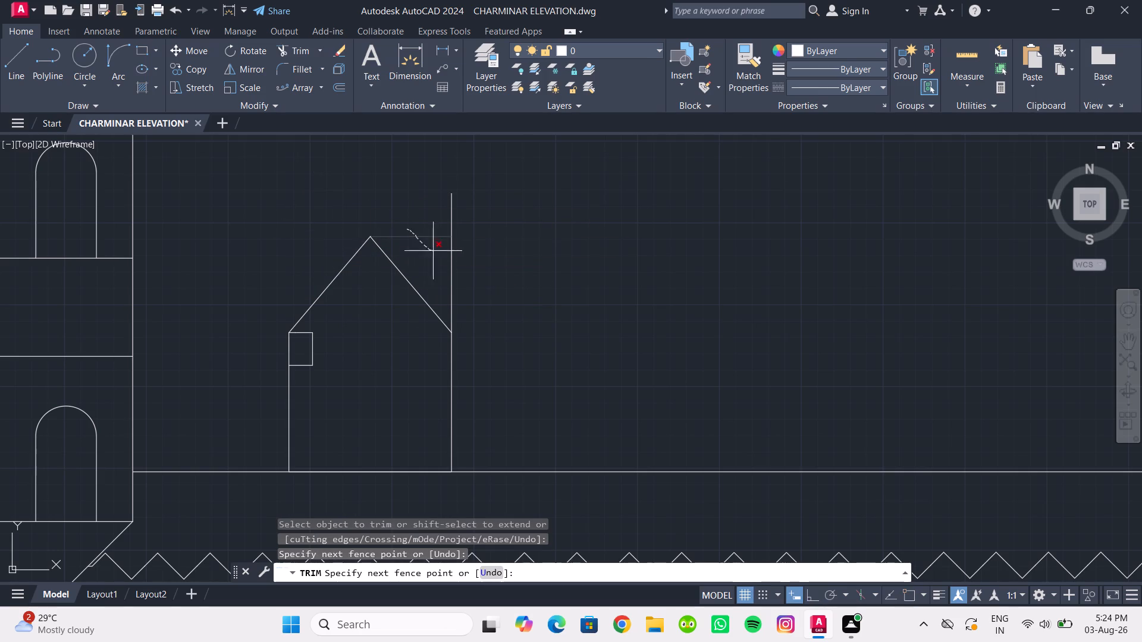
left_click_drag(440, 251, 495, 292)
middle_click_drag(452, 252, 416, 231)
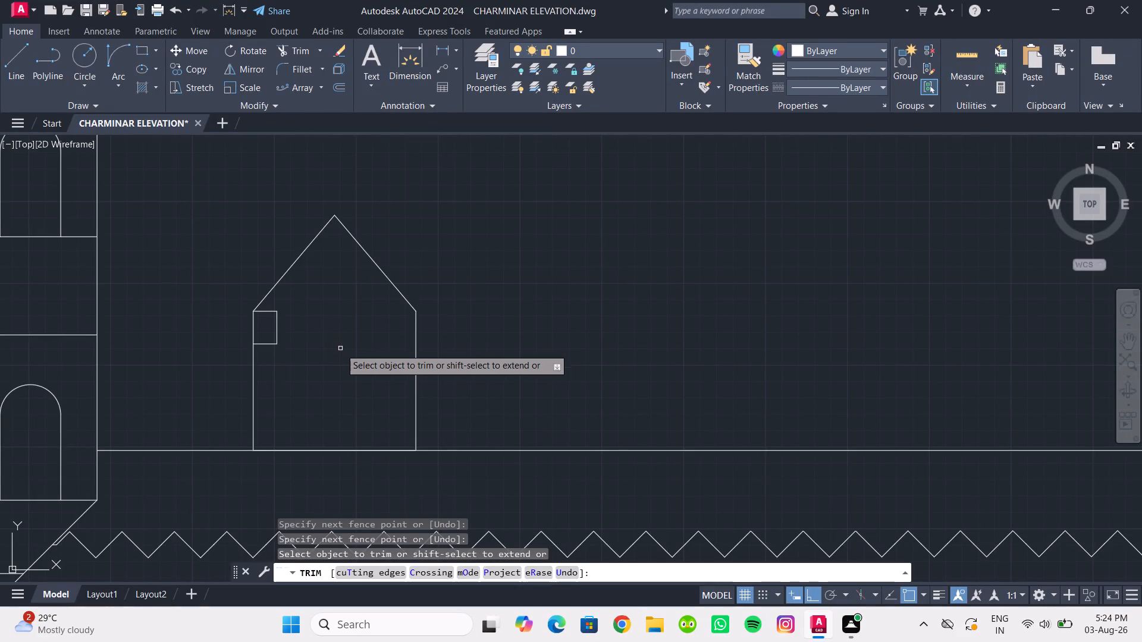
scroll(340, 348, "up", 1)
middle_click_drag(341, 347, 366, 397)
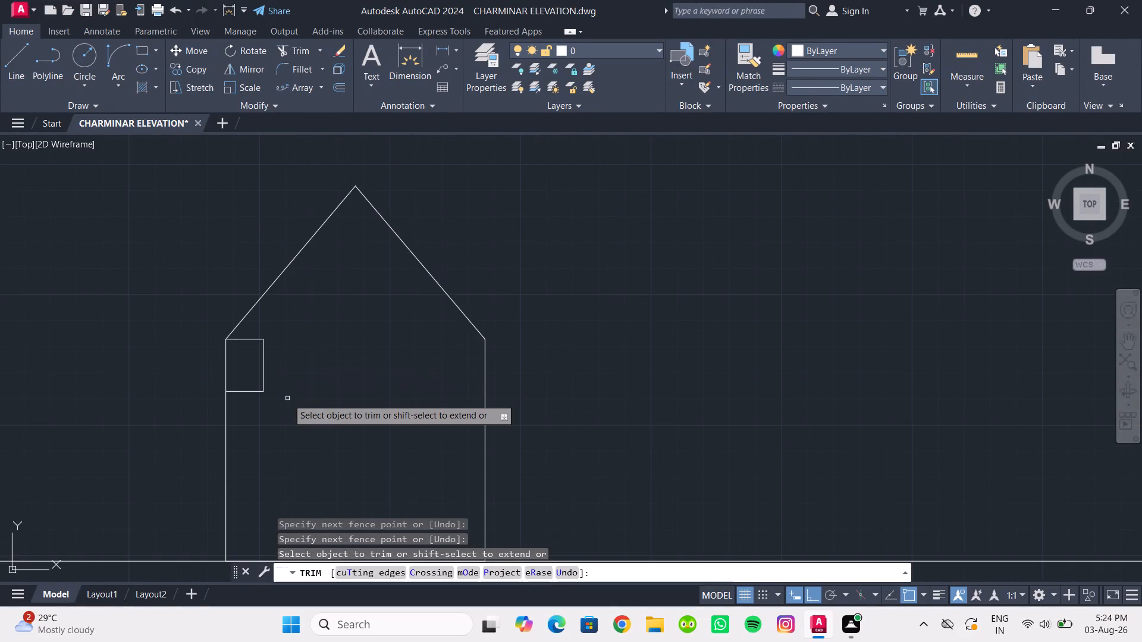
key("Escape")
Copy the small box's top, bottom and vertical lines a short distance horizontally into the opening.
left_click_drag(284, 408, 277, 392)
left_click(245, 333)
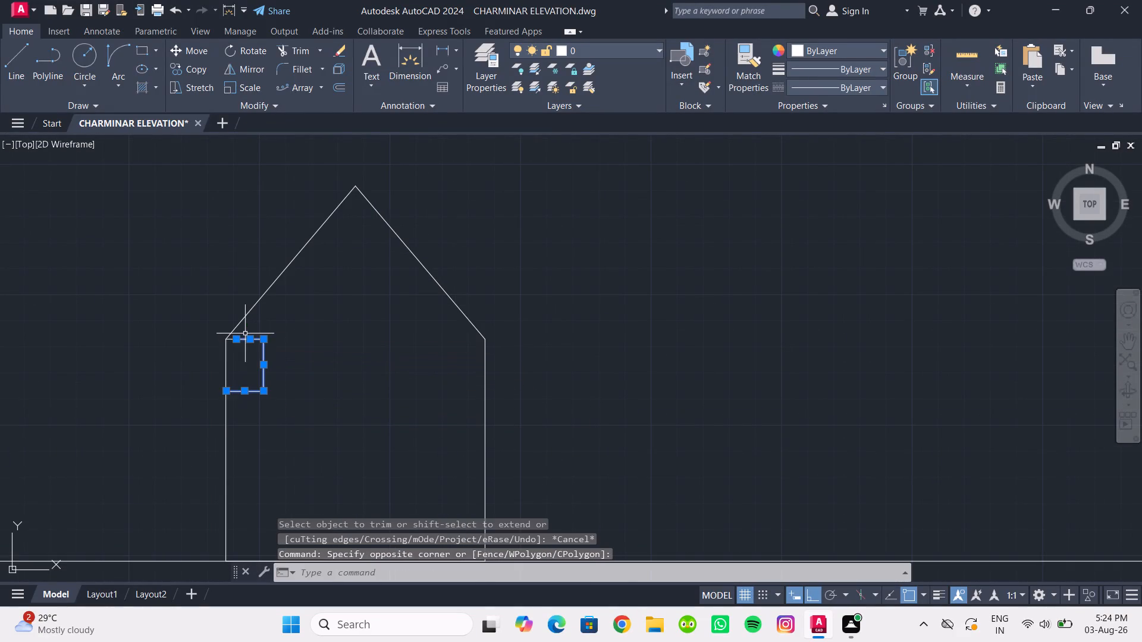
scroll(248, 344, "up", 3)
left_click_drag(194, 352, 189, 349)
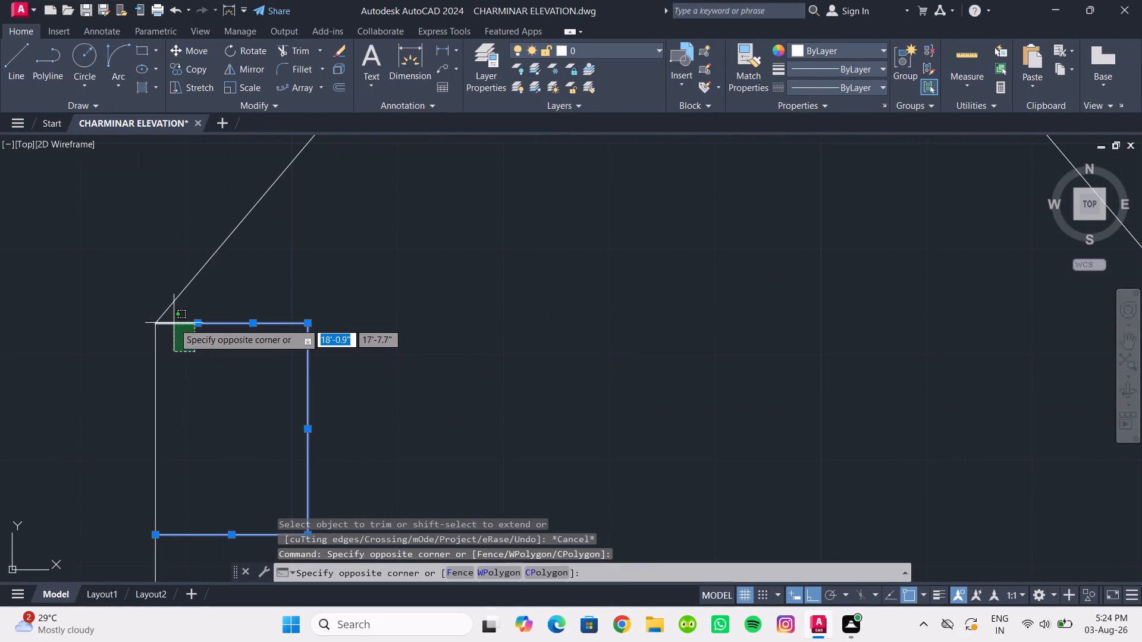
left_click(171, 319)
left_click(184, 64)
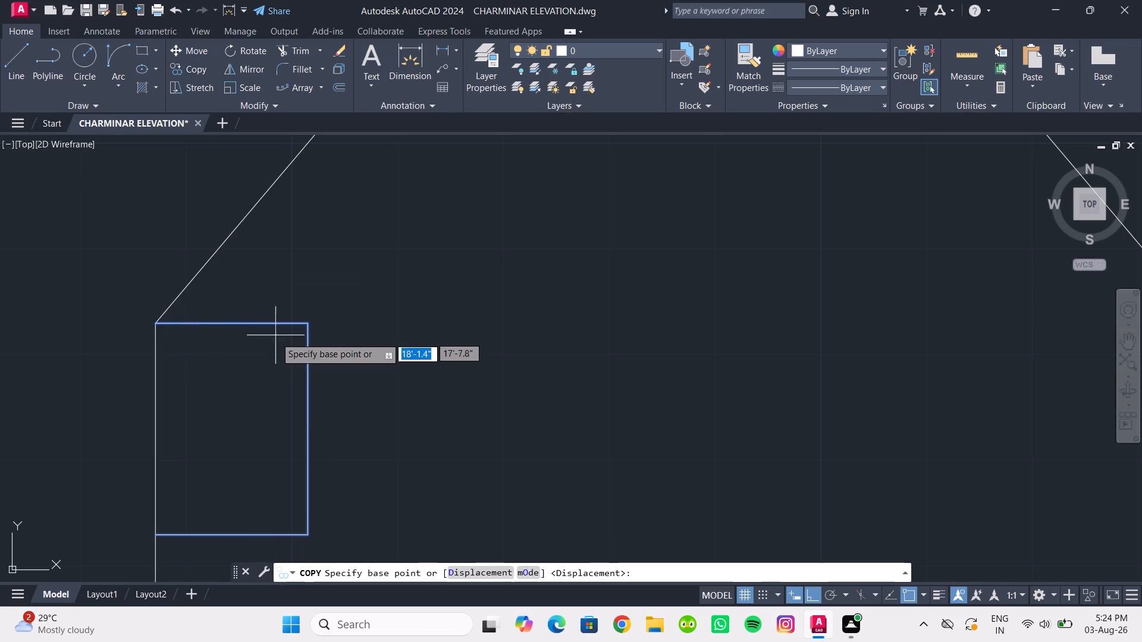
left_click(241, 320)
left_click(436, 326)
key("Escape")
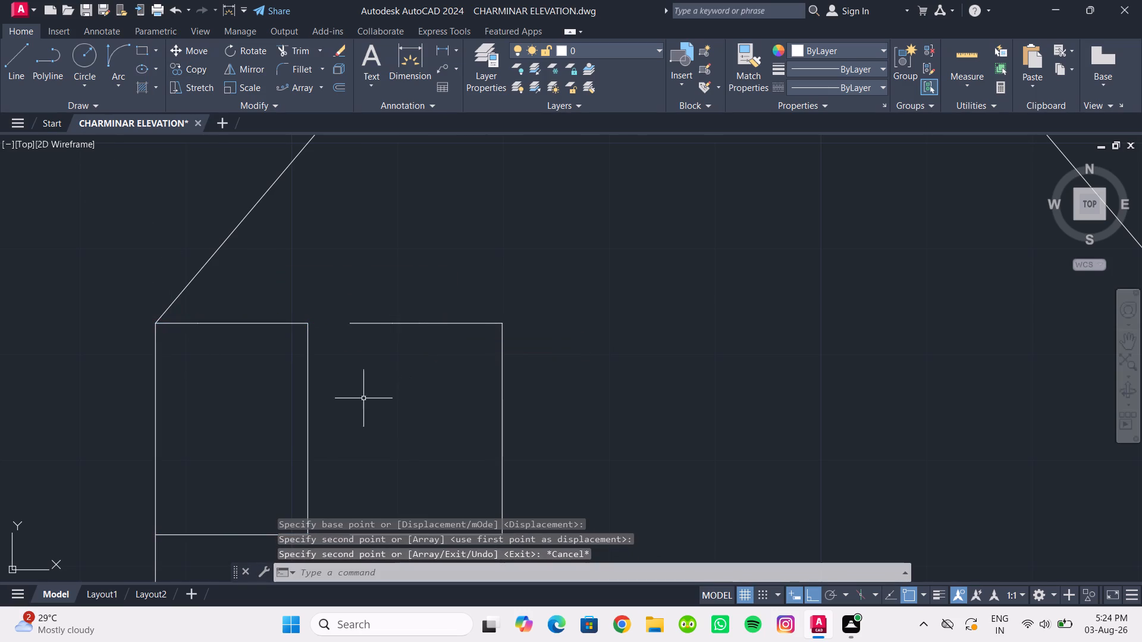
Delete the original small box lines attached to the opening's left side, keeping the copy.
scroll(345, 402, "down", 1)
middle_click_drag(344, 404, 347, 323)
left_click_drag(334, 420, 279, 353)
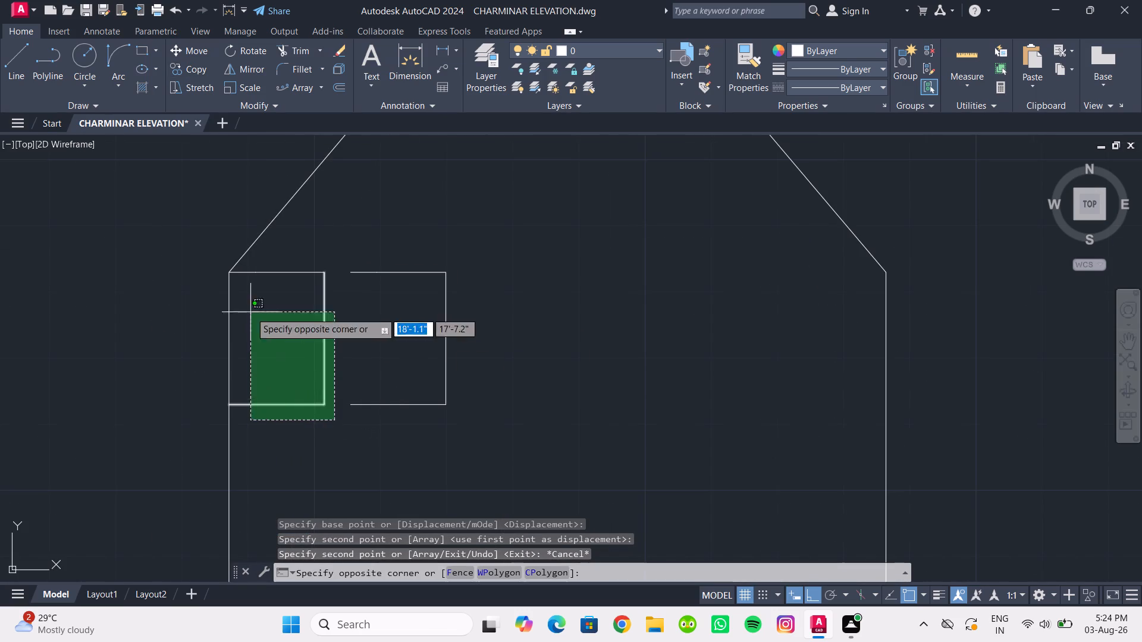
left_click(239, 265)
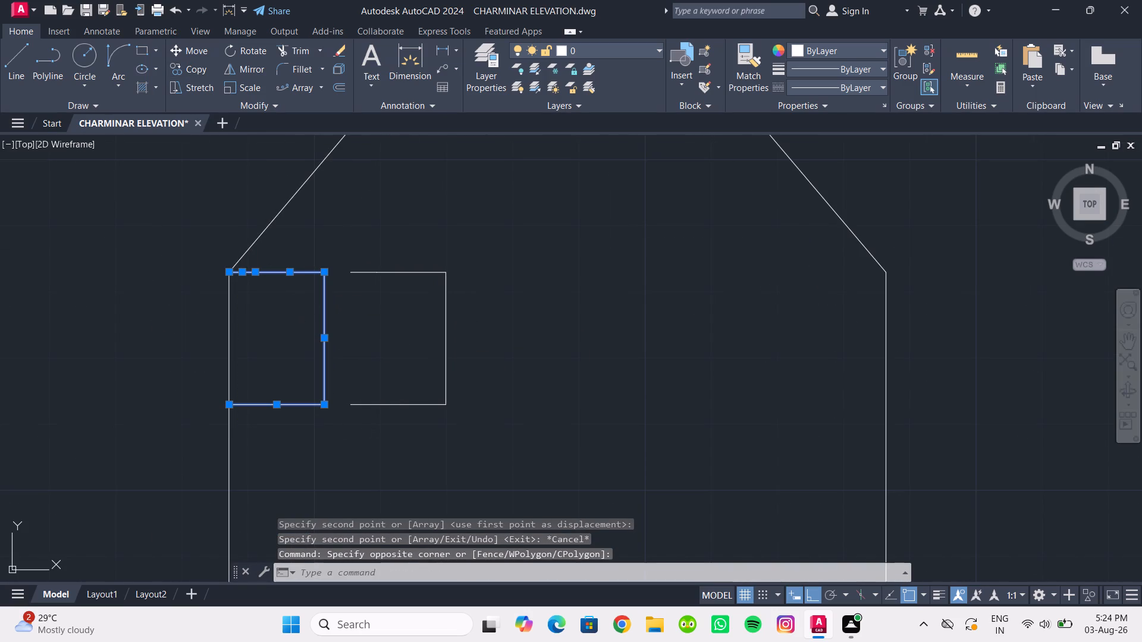
key("Delete")
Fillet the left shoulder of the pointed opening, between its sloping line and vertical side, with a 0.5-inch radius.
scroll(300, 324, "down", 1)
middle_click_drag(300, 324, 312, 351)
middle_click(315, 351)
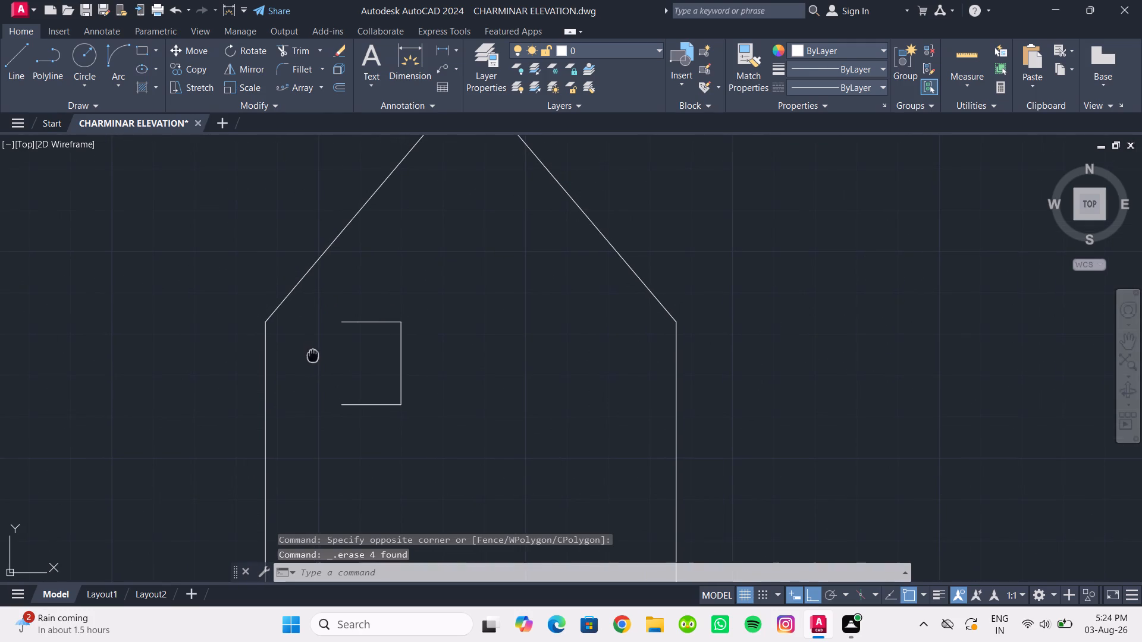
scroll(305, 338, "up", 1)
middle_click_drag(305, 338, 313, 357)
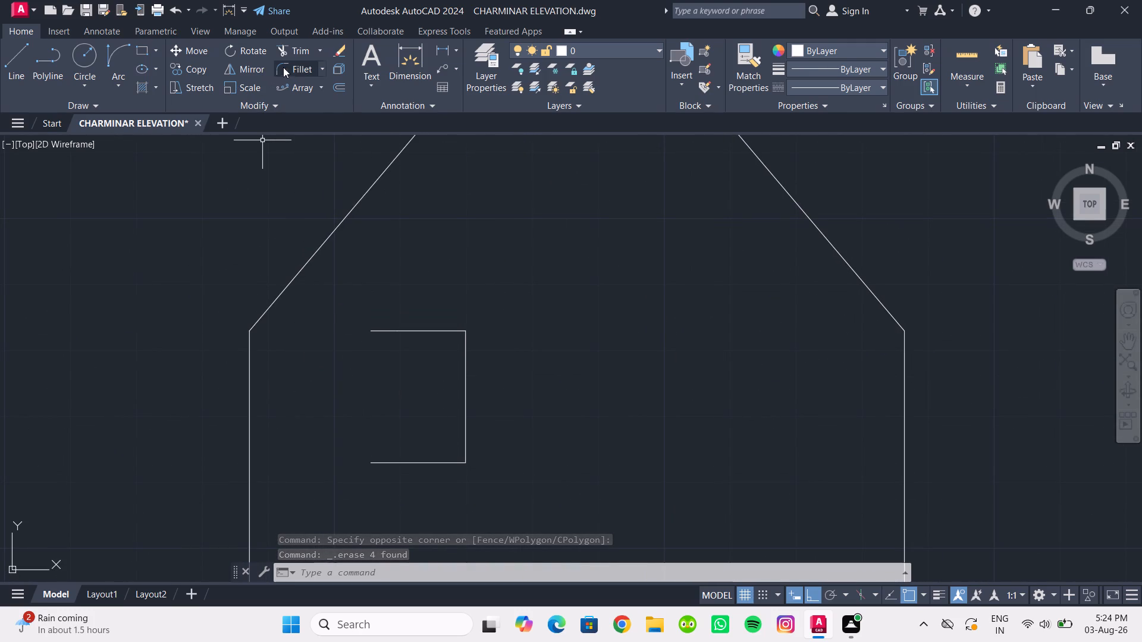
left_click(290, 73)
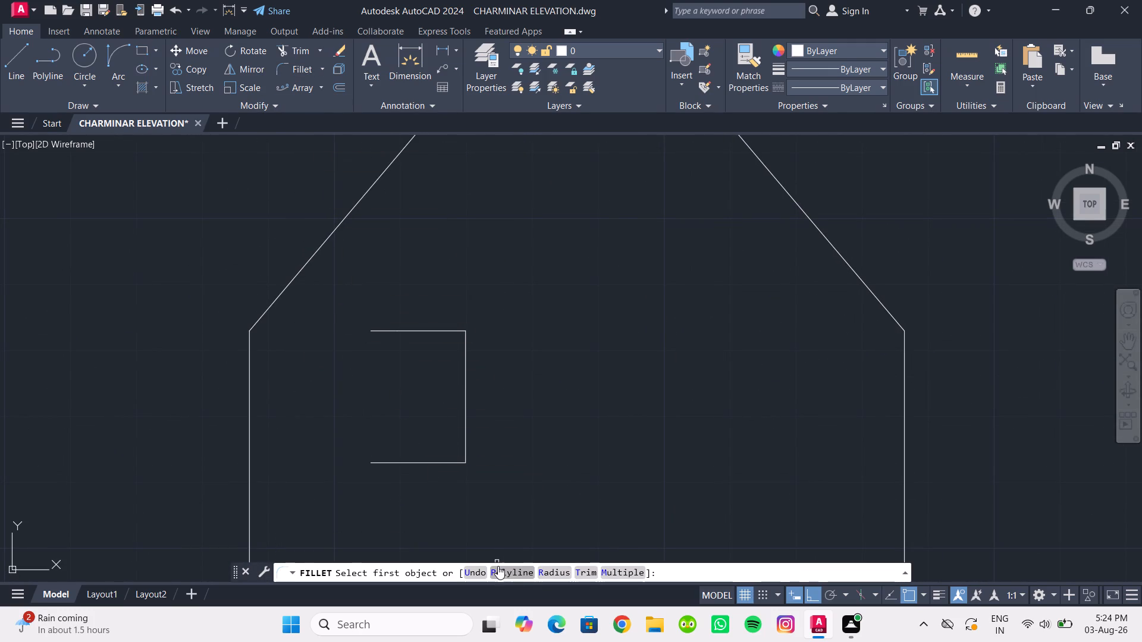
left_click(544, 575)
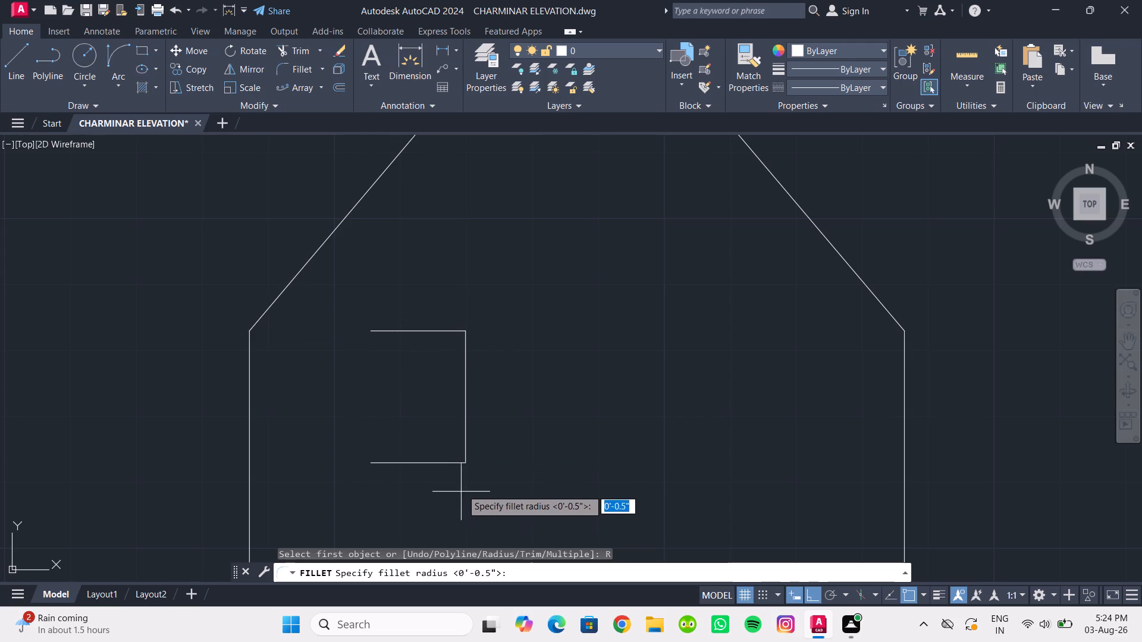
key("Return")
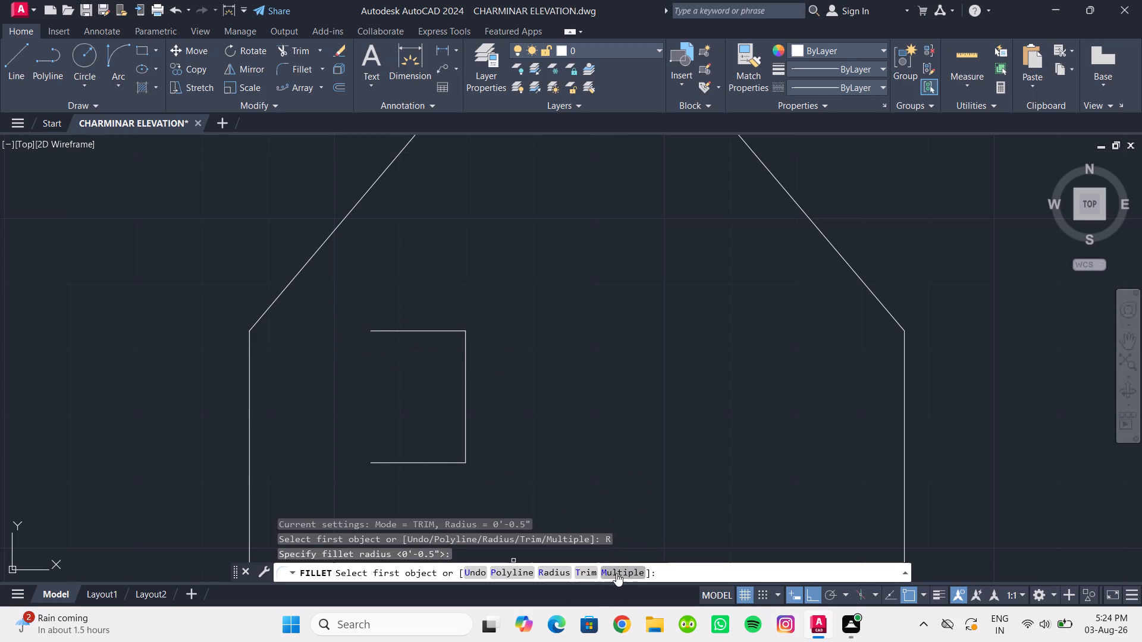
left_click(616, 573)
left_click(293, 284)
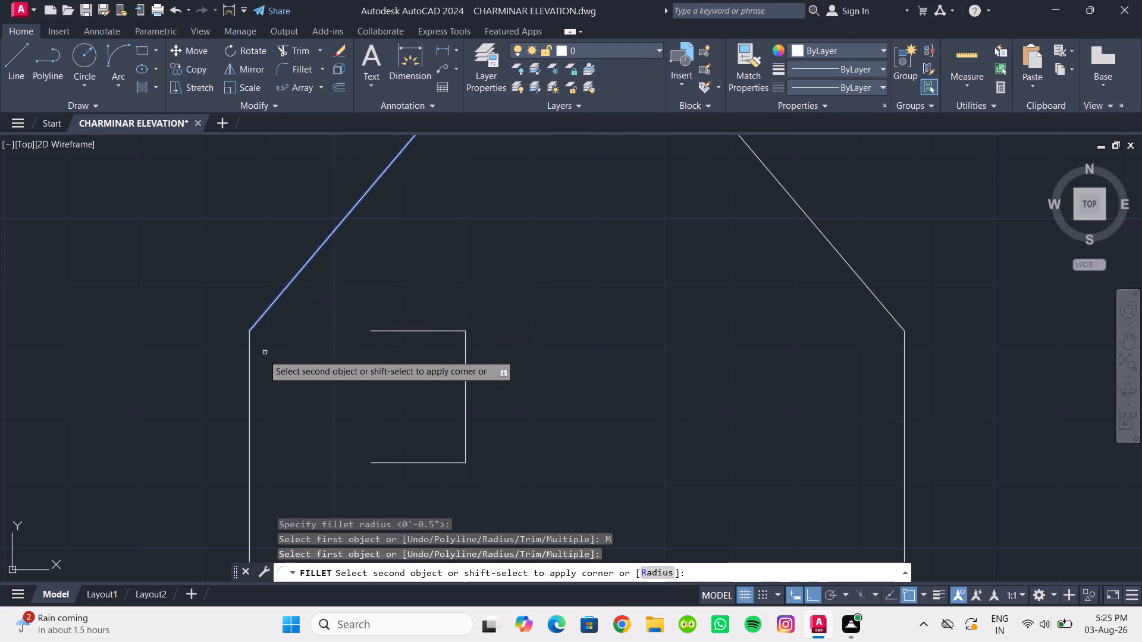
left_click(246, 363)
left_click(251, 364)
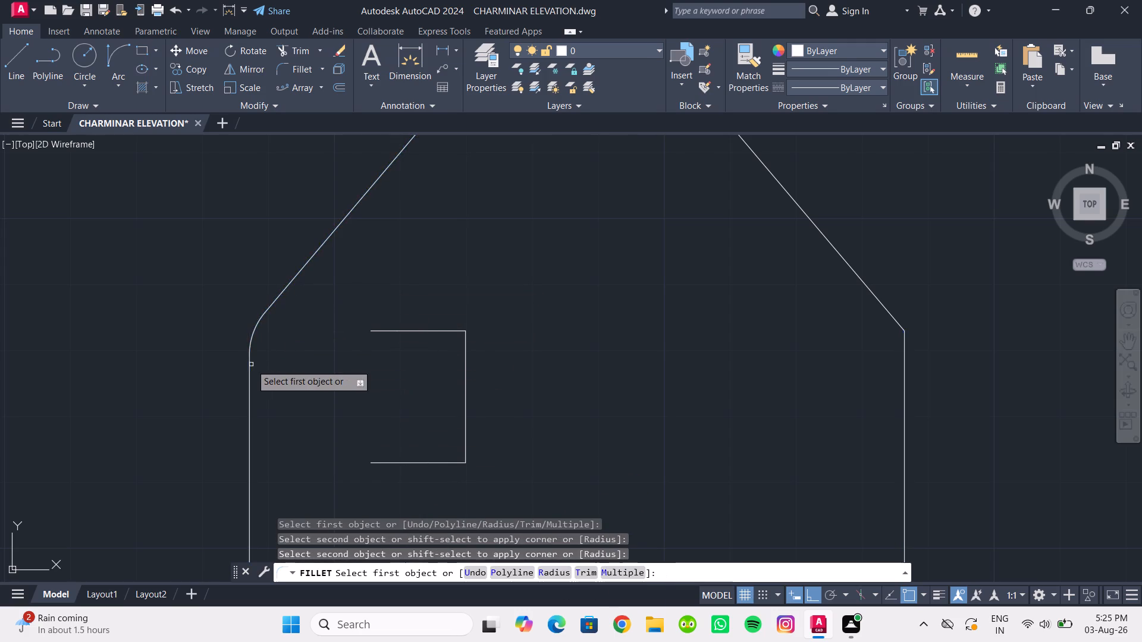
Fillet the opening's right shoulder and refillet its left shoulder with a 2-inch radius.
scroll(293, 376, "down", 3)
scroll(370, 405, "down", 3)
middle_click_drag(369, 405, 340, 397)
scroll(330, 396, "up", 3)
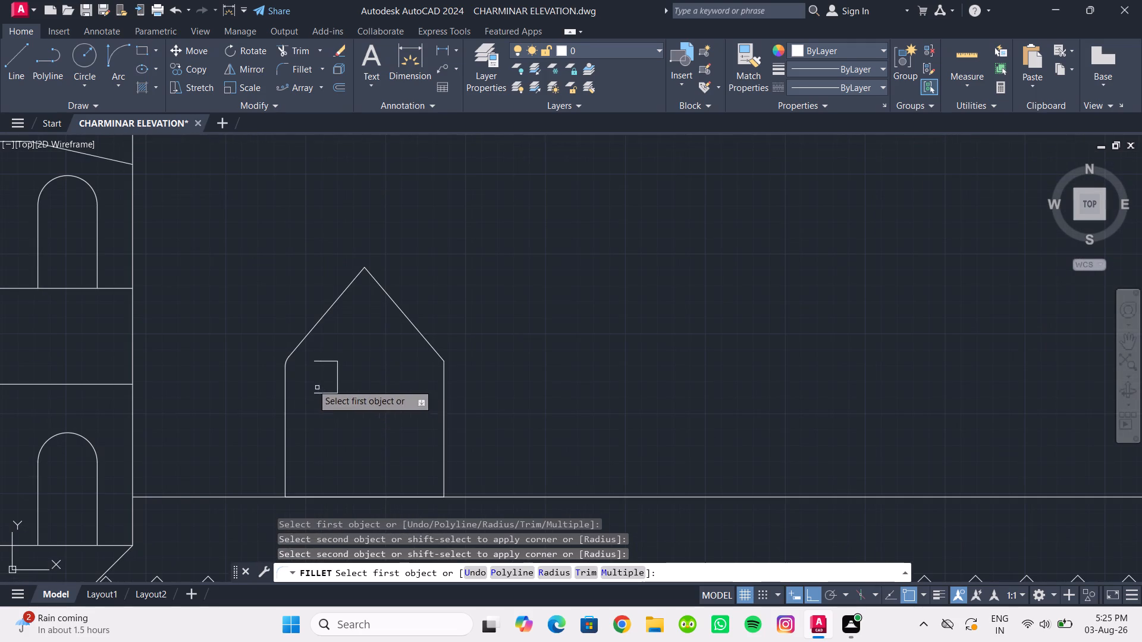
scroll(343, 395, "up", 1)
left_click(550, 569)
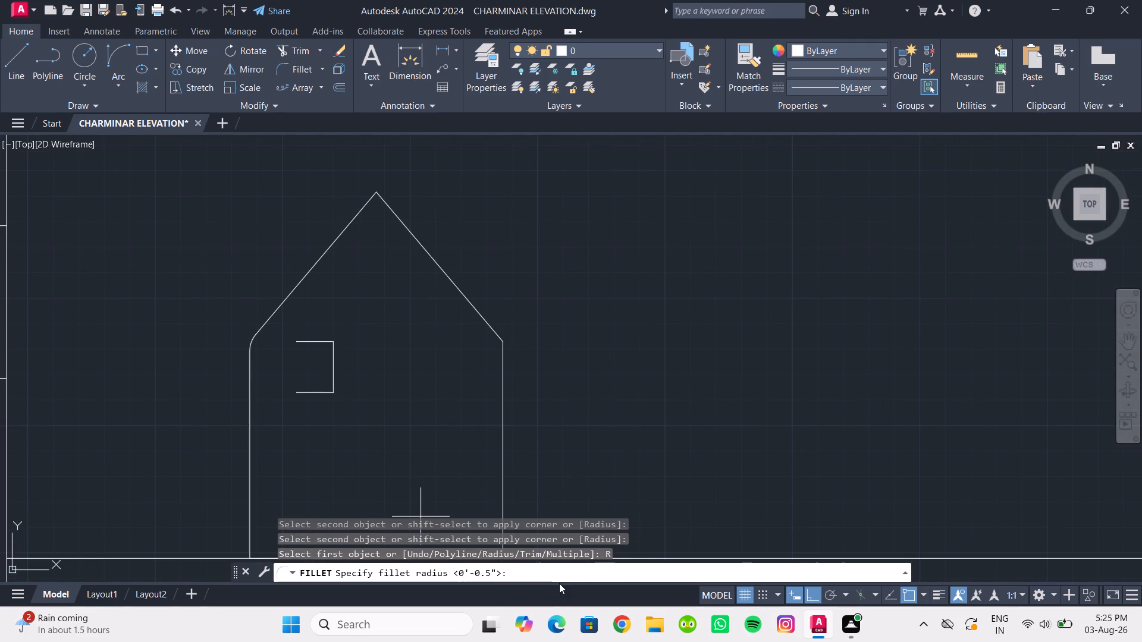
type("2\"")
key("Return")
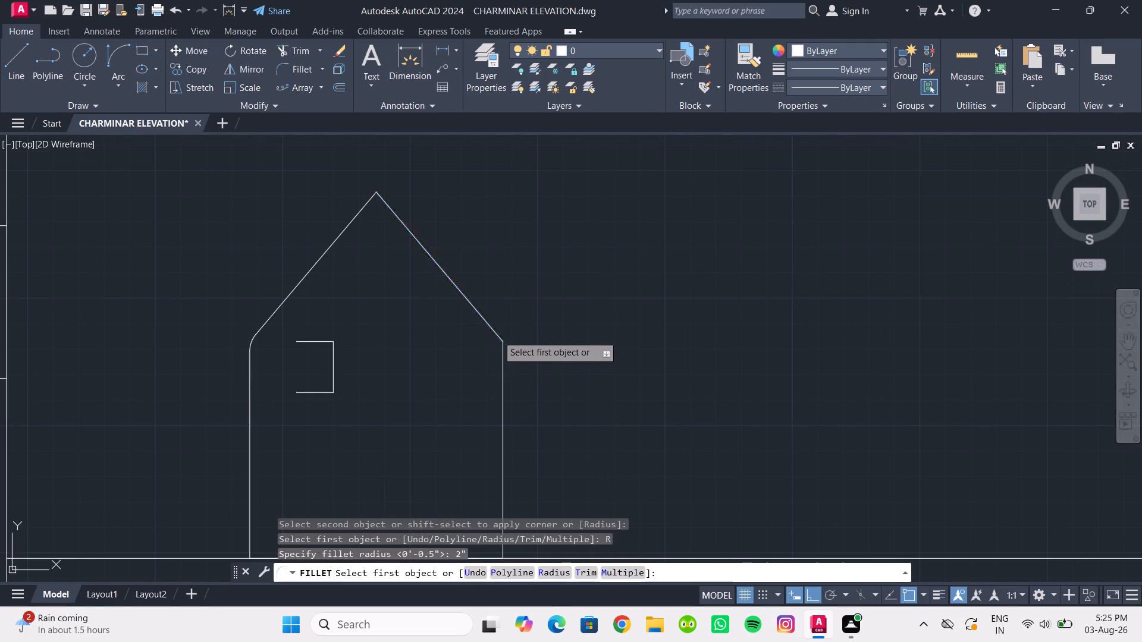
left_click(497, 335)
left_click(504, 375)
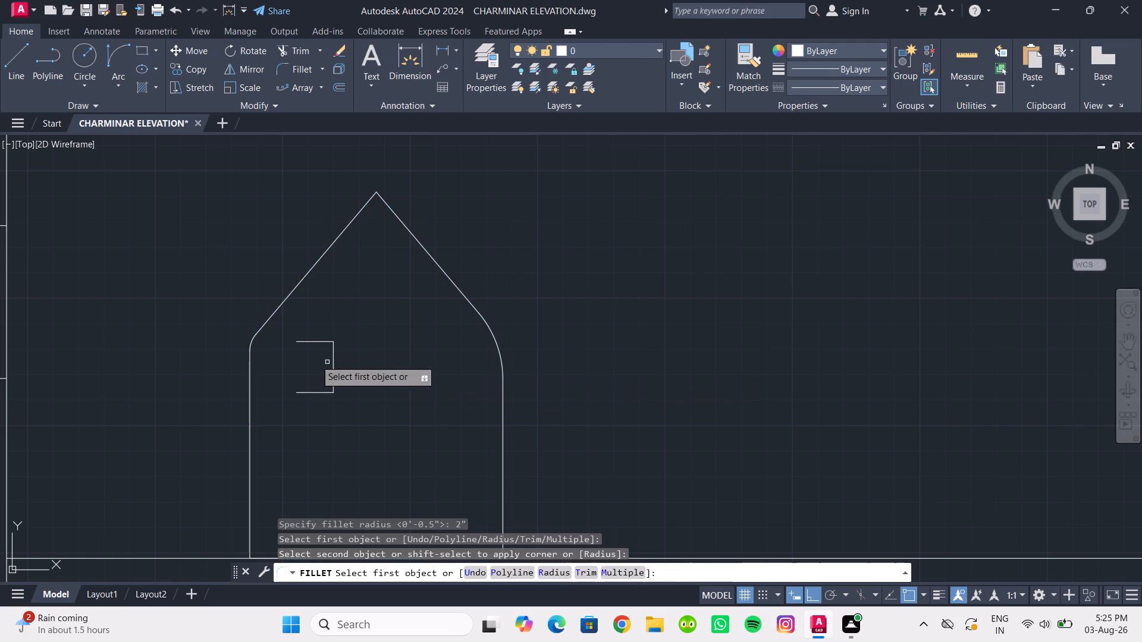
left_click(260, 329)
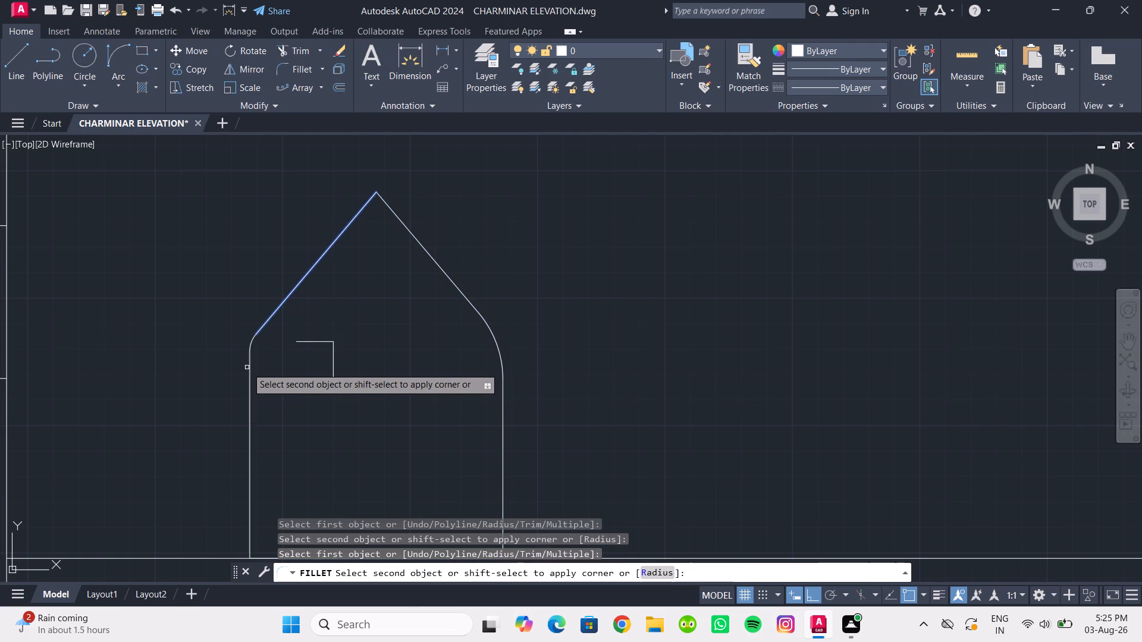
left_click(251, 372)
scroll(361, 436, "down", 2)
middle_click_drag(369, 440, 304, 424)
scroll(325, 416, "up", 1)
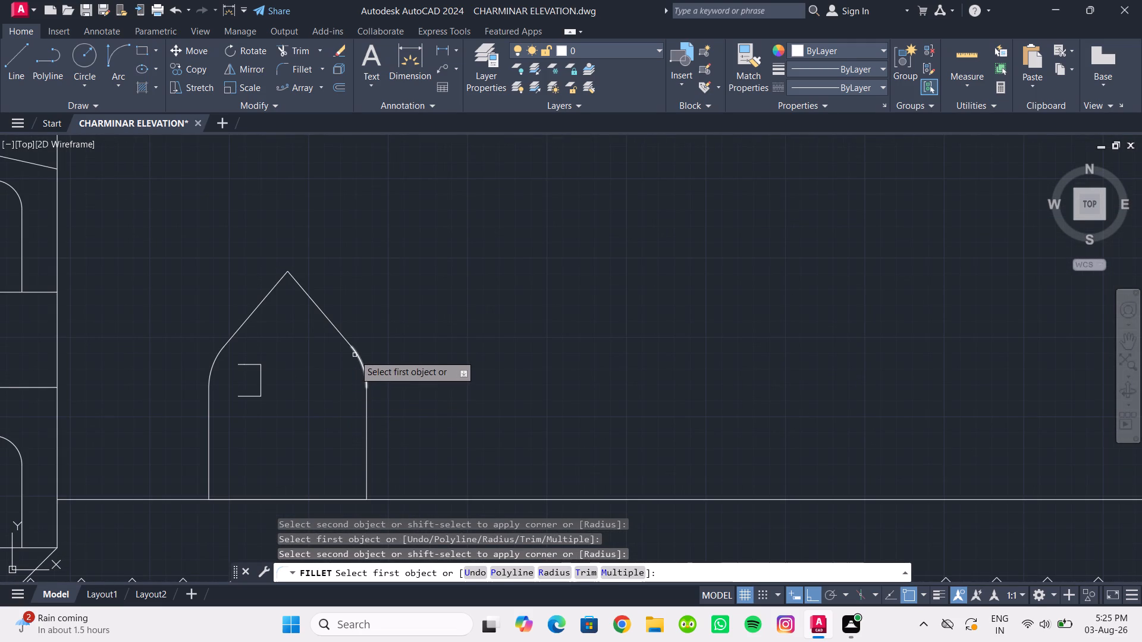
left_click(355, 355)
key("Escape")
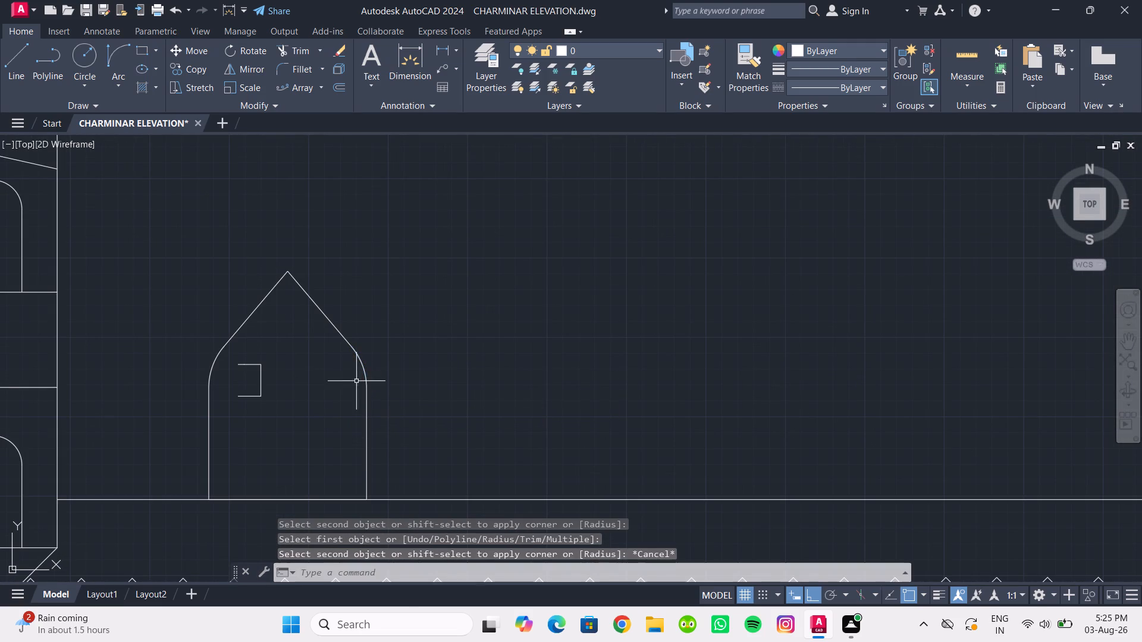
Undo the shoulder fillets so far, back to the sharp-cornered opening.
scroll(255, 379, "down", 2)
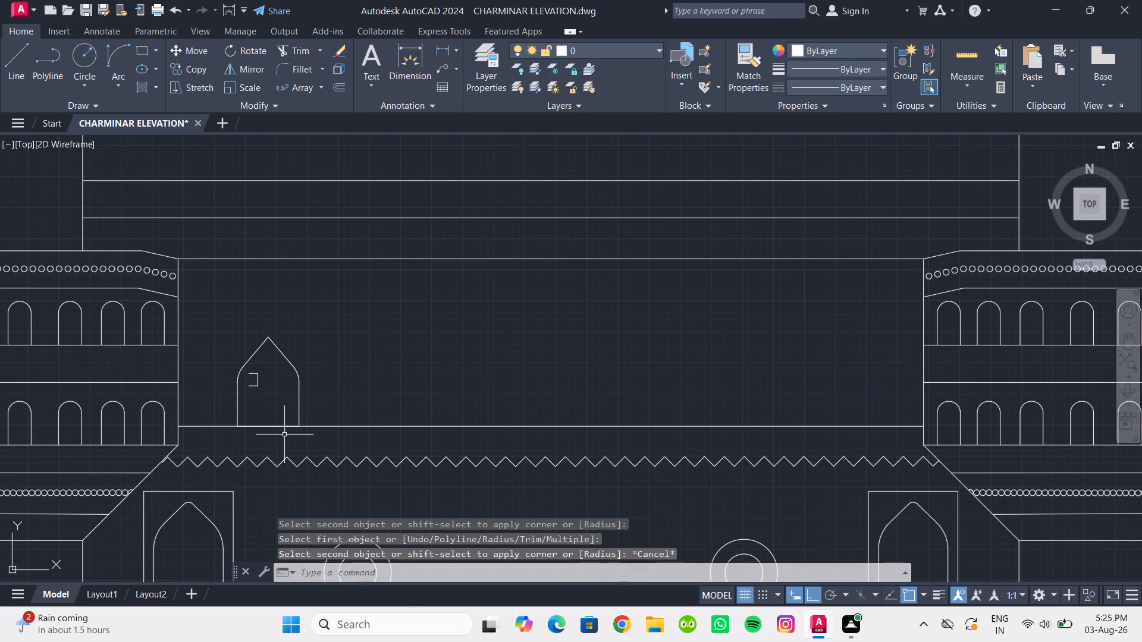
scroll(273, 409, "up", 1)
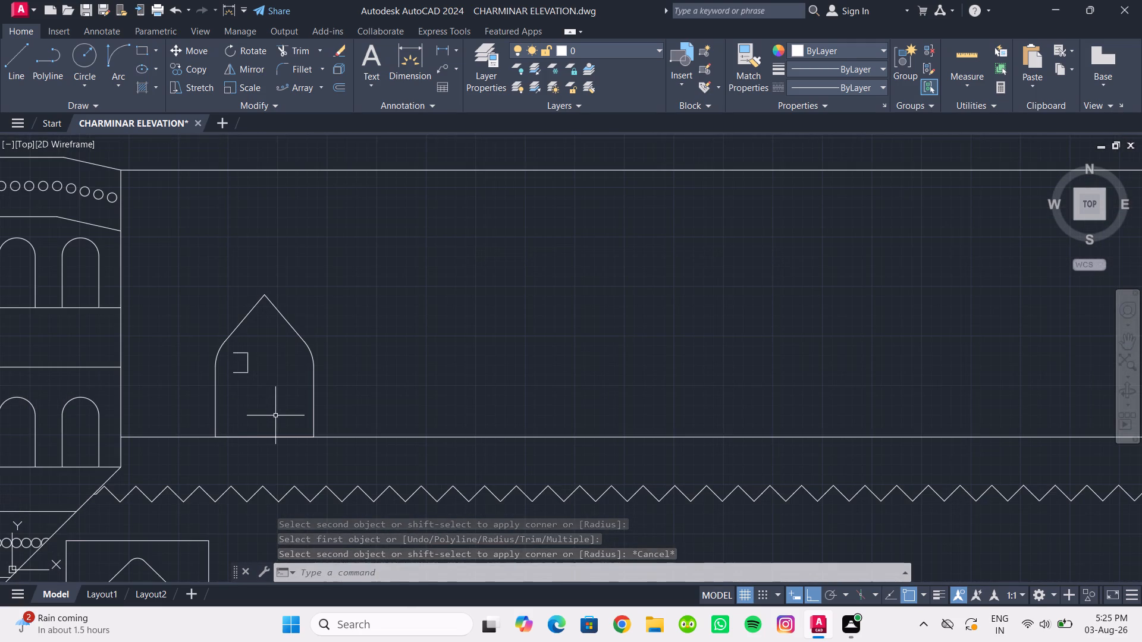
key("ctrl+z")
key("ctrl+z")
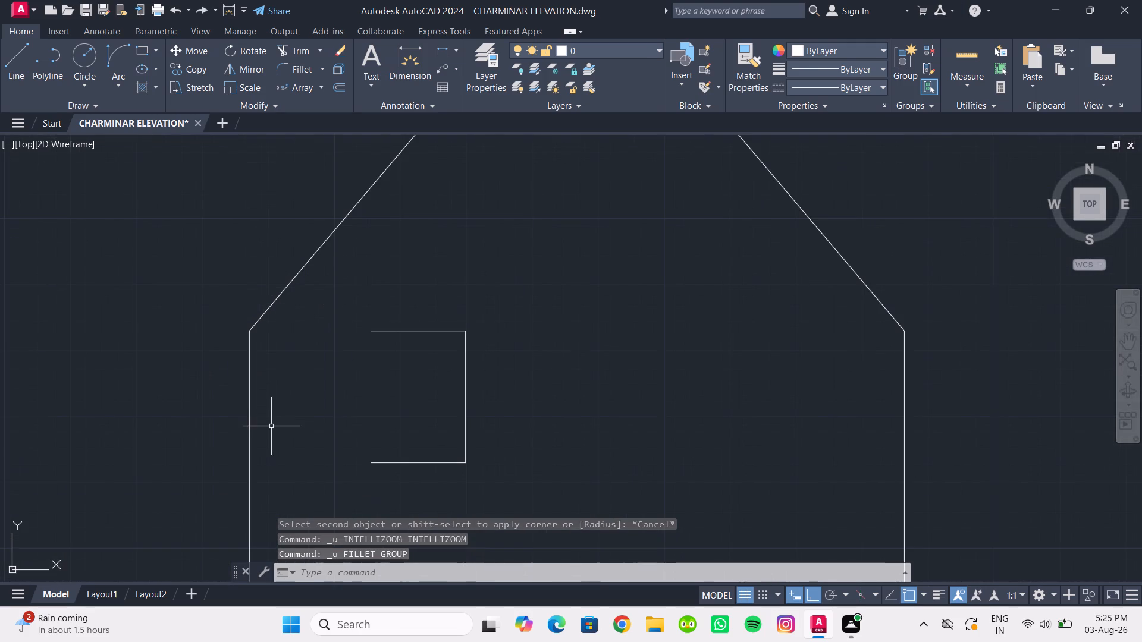
Fillet the left and right shoulders of the pointed opening with a 2-inch radius.
scroll(271, 392, "down", 2)
middle_click_drag(271, 392, 263, 389)
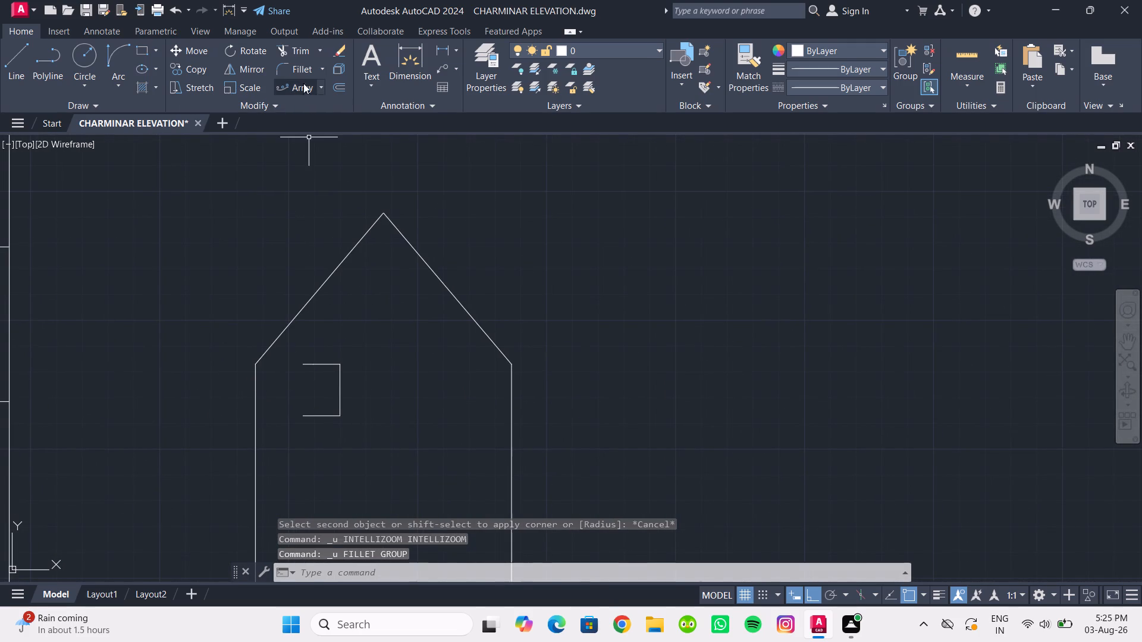
left_click(303, 74)
left_click(549, 571)
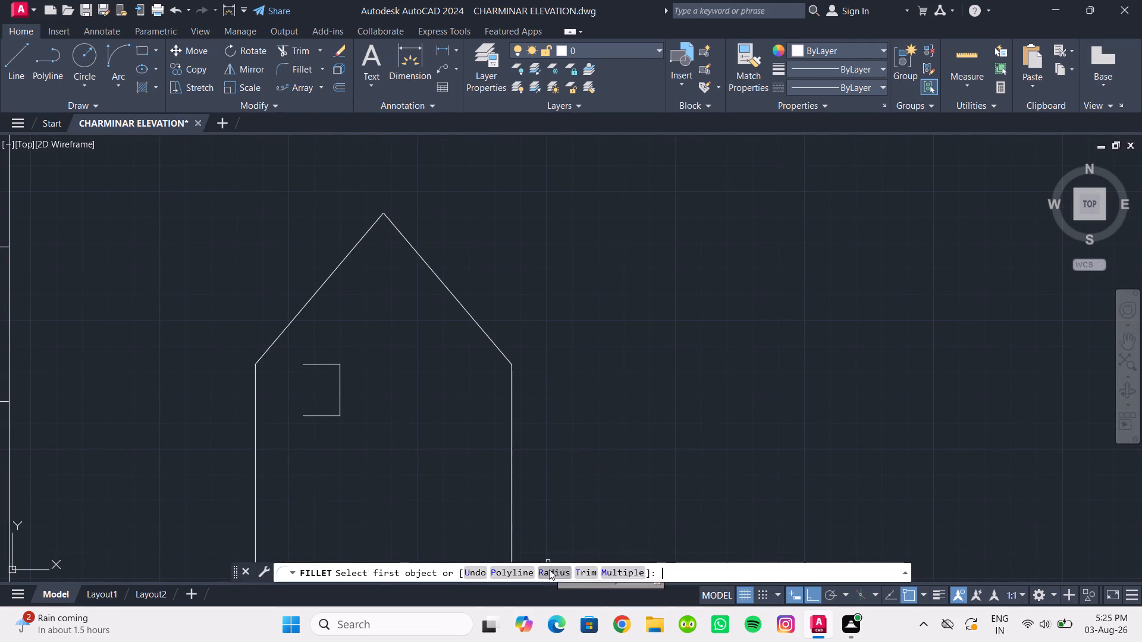
type("2\"")
key("Return")
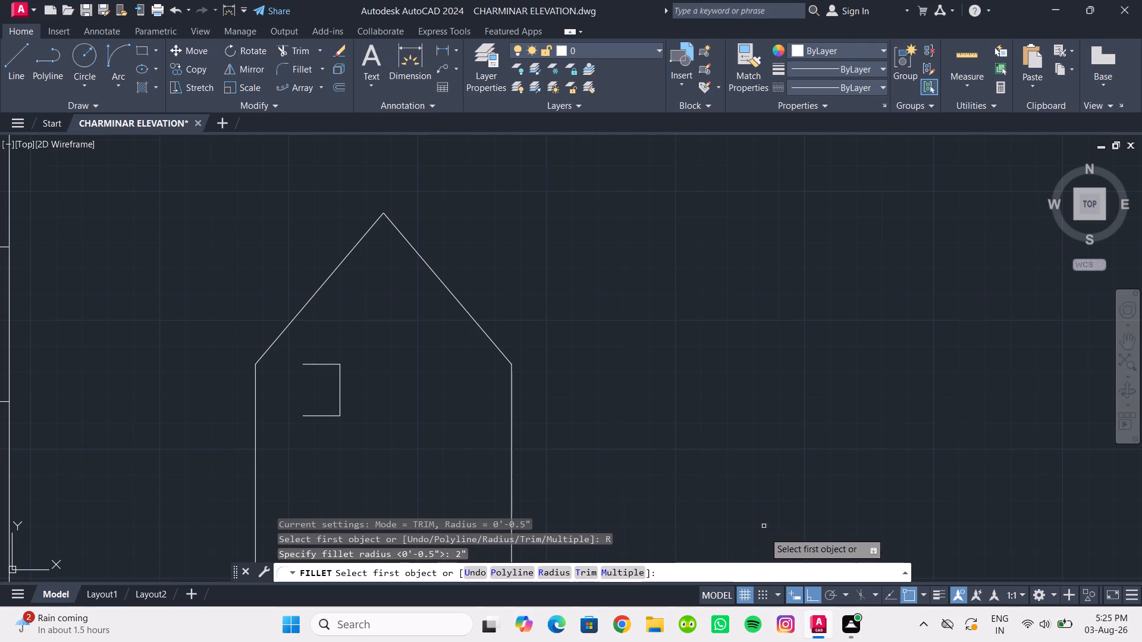
left_click(625, 568)
left_click(267, 347)
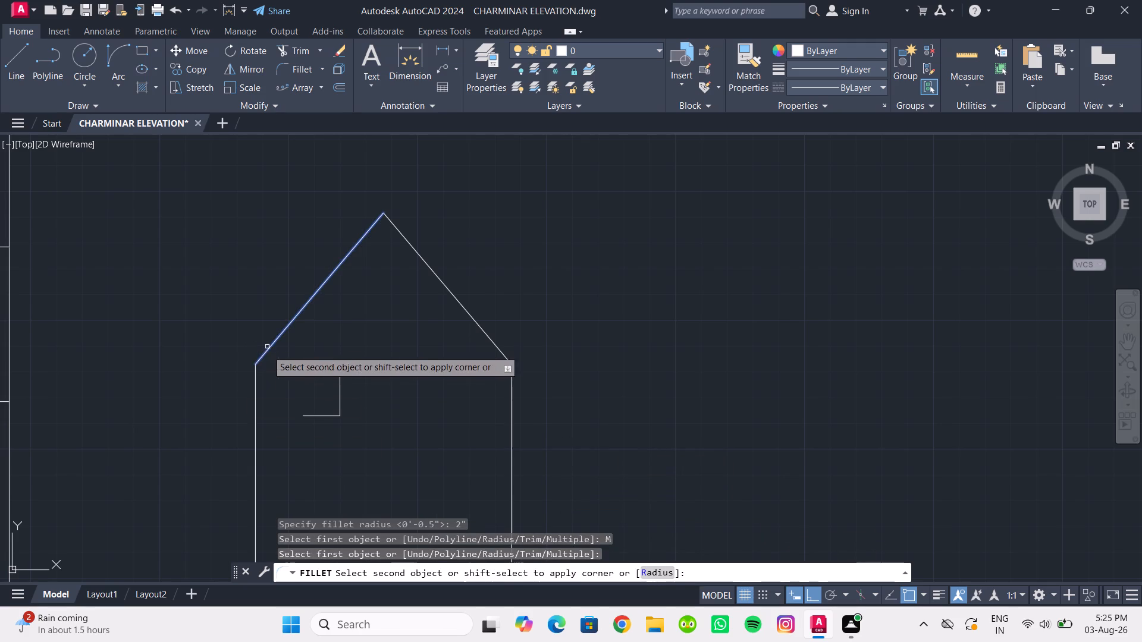
left_click(255, 390)
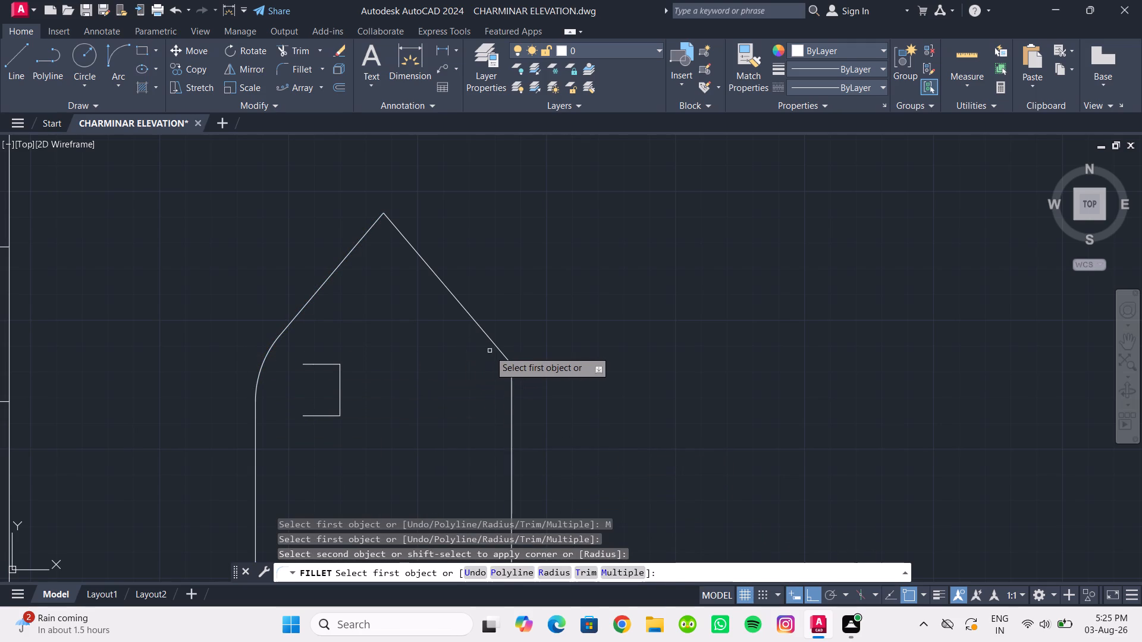
left_click(501, 354)
left_click(510, 392)
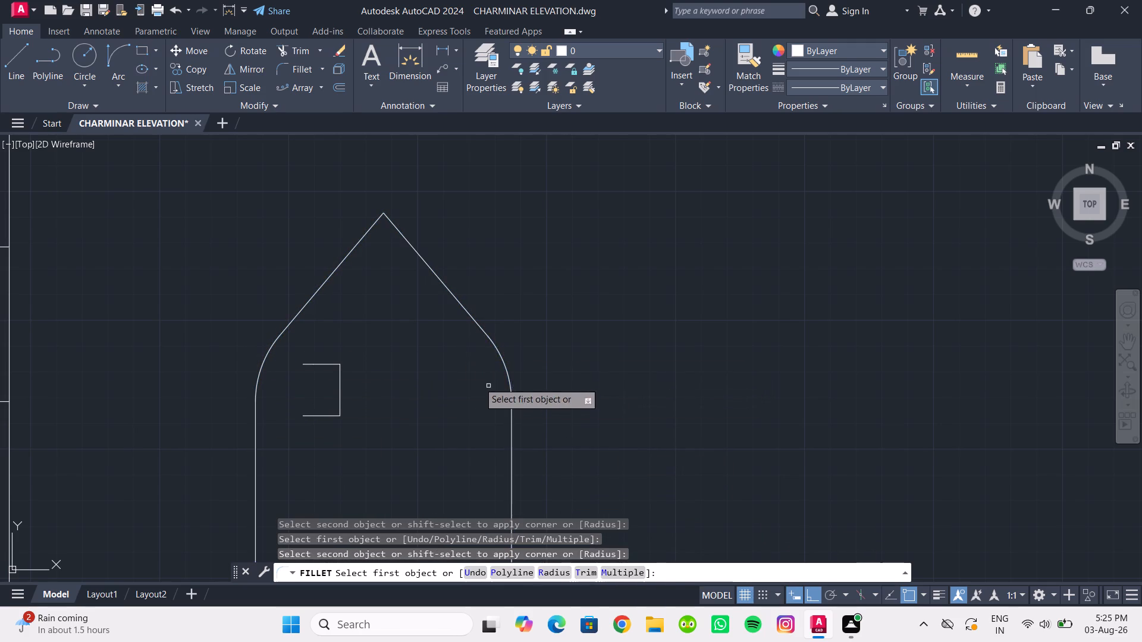
Fillet the opening's apex, where the two sloping lines meet, with a 0.5-inch radius.
scroll(434, 391, "down", 2)
middle_click_drag(434, 394, 416, 422)
scroll(397, 376, "up", 2)
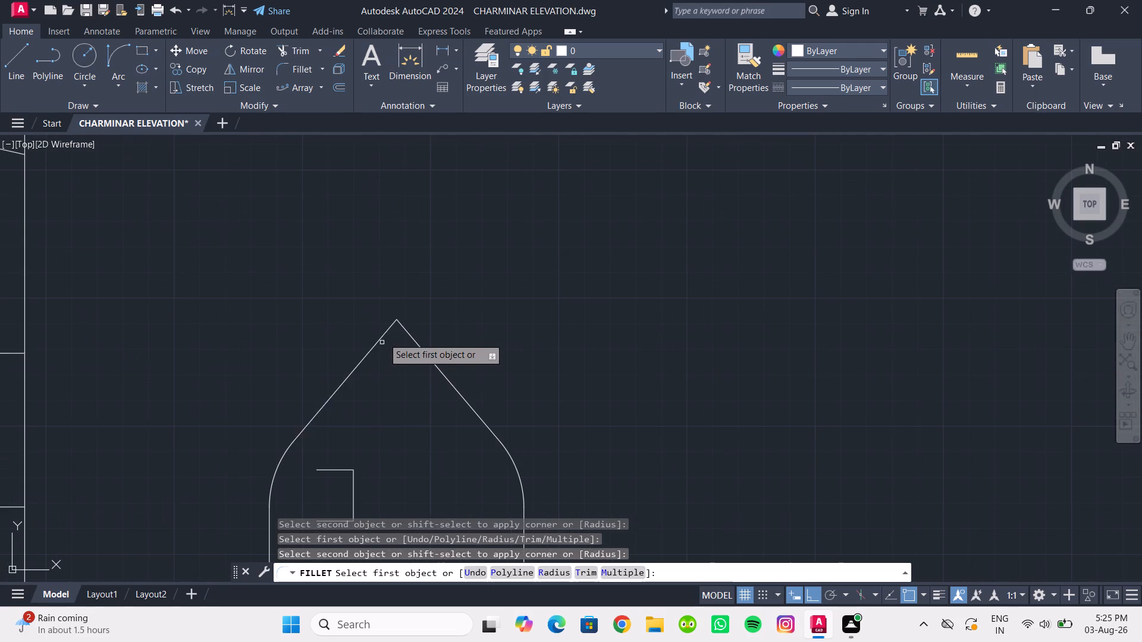
left_click(385, 333)
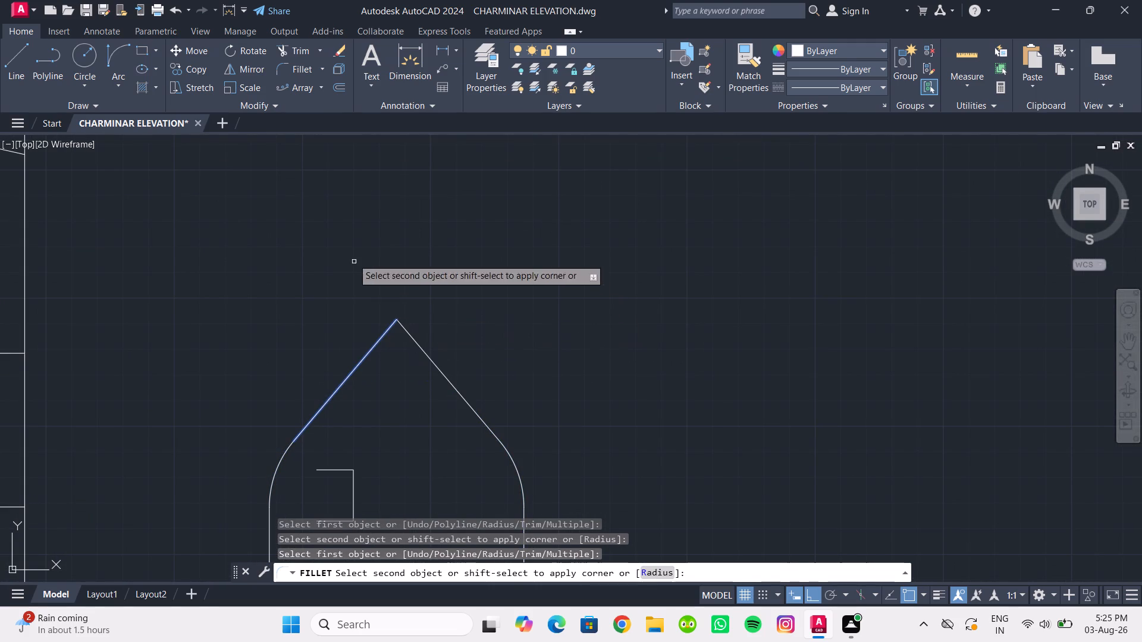
key("Escape")
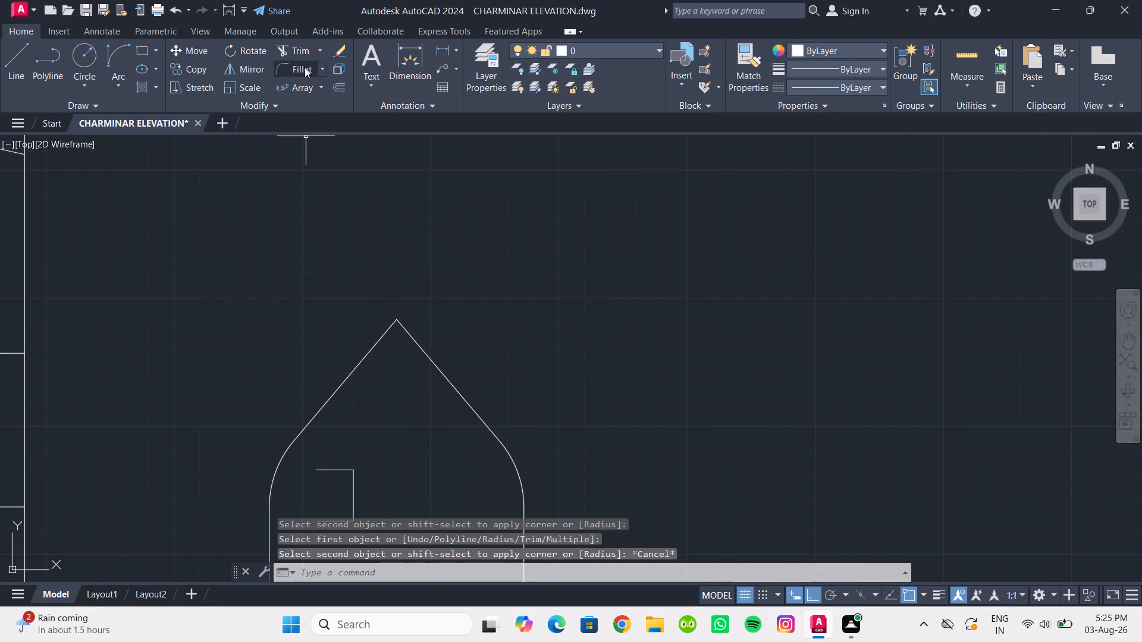
left_click(305, 67)
left_click(543, 573)
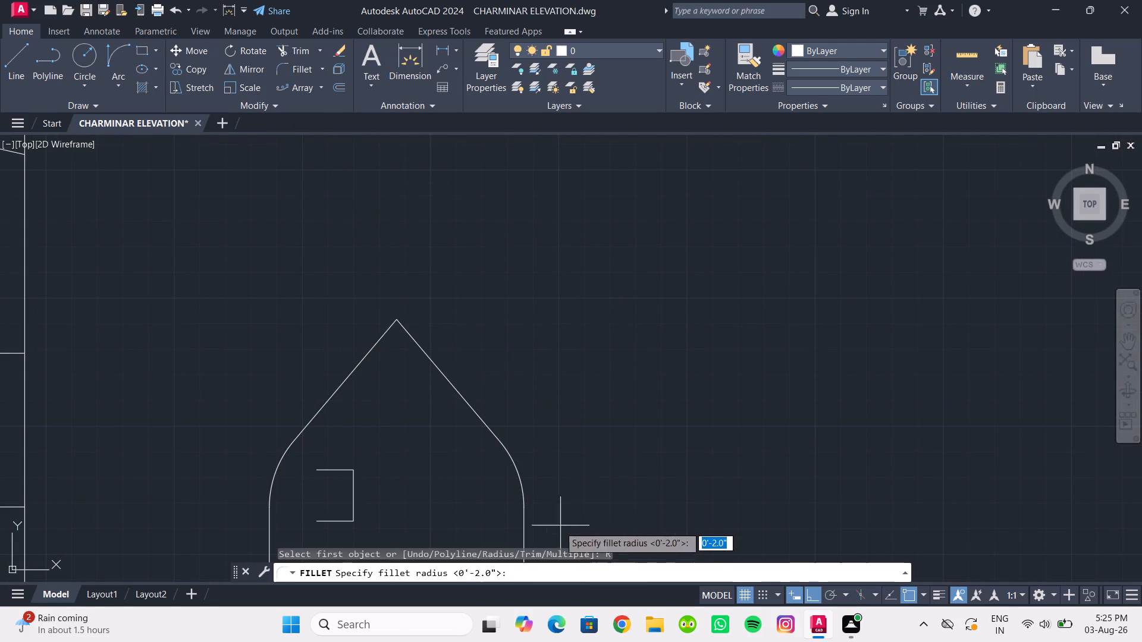
left_click(538, 572)
type("0.5")
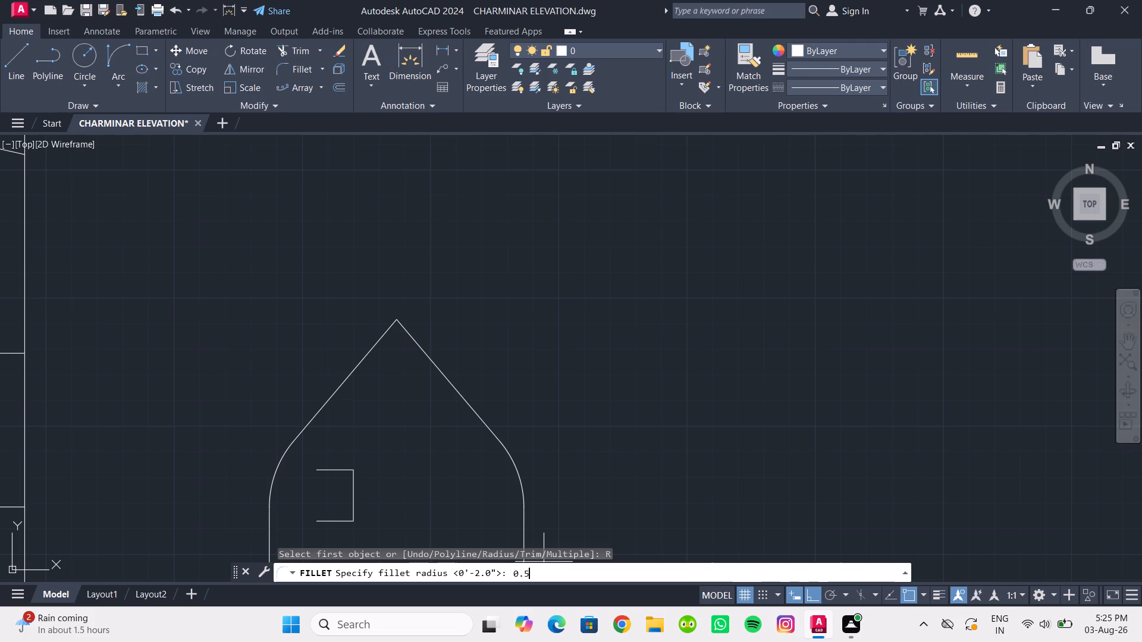
key("Return")
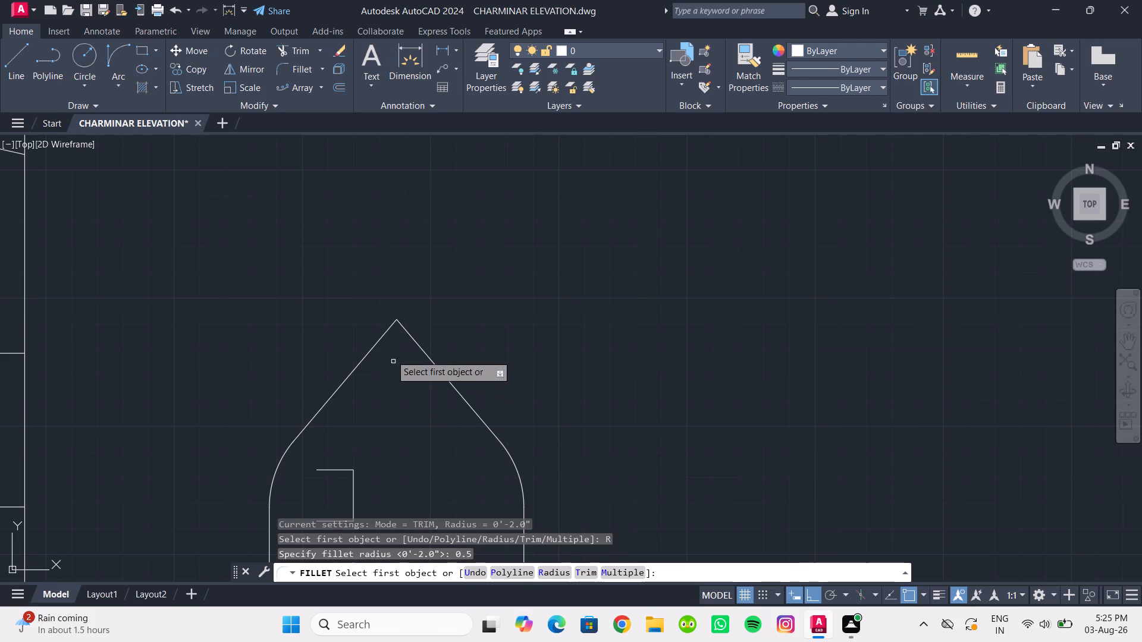
left_click(388, 331)
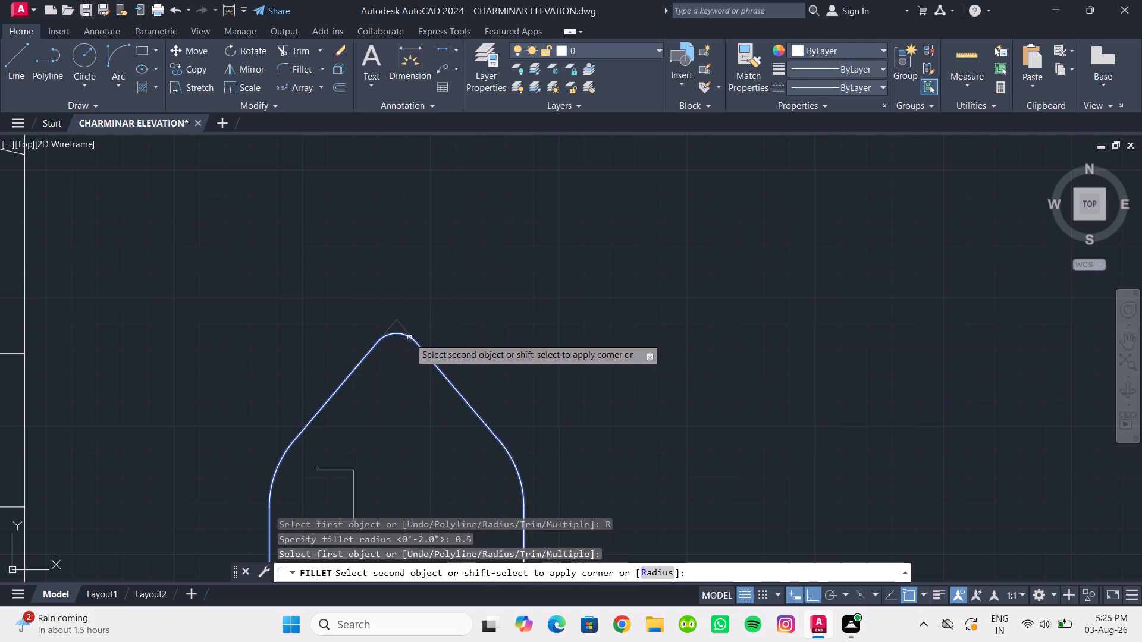
left_click(409, 338)
scroll(432, 370, "down", 3)
middle_click_drag(447, 394, 434, 379)
scroll(420, 395, "up", 2)
middle_click(419, 401)
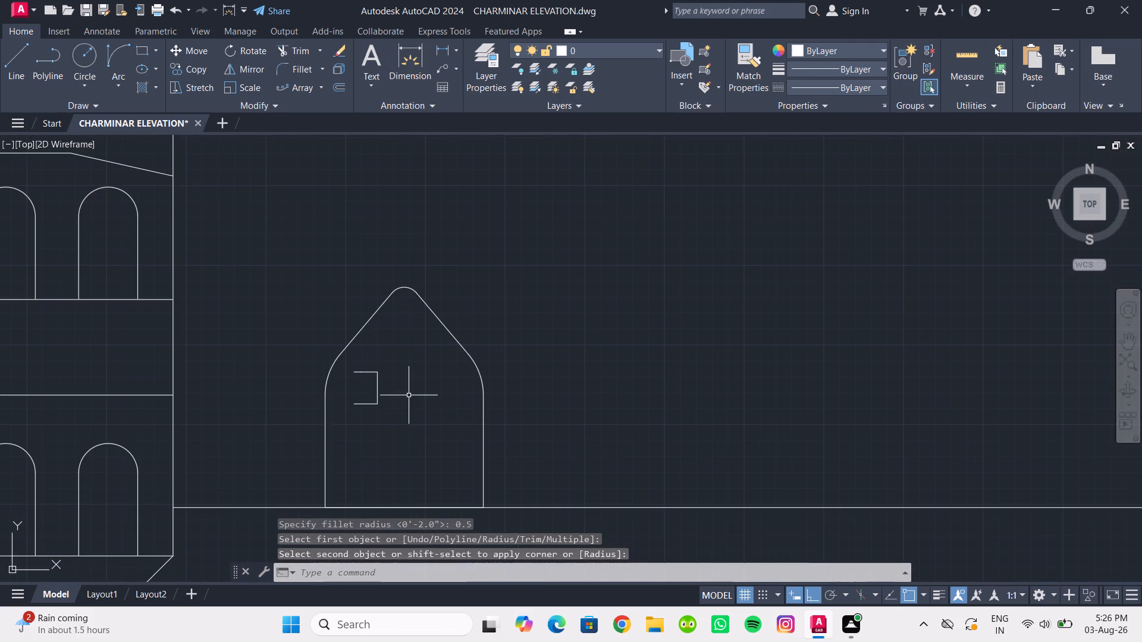
key("Escape")
Move the small box detail by its upper-left corner to the top of the opening's left side line, below the rounded shoulder.
left_click(355, 366)
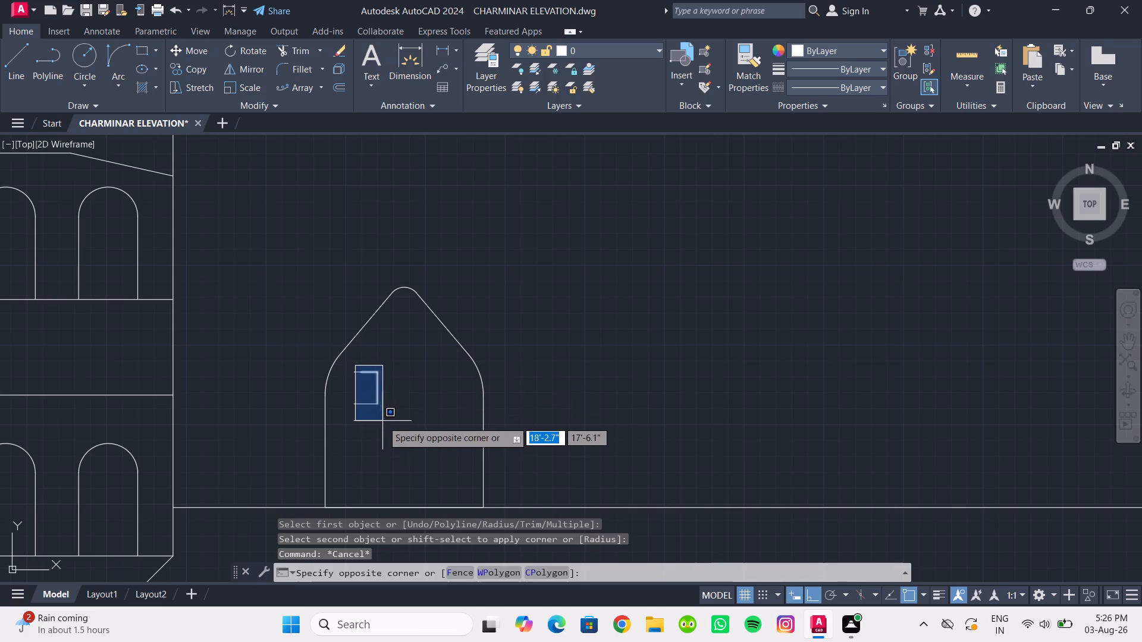
left_click(383, 422)
left_click_drag(387, 428, 379, 423)
left_click(345, 362)
scroll(356, 366, "up", 2)
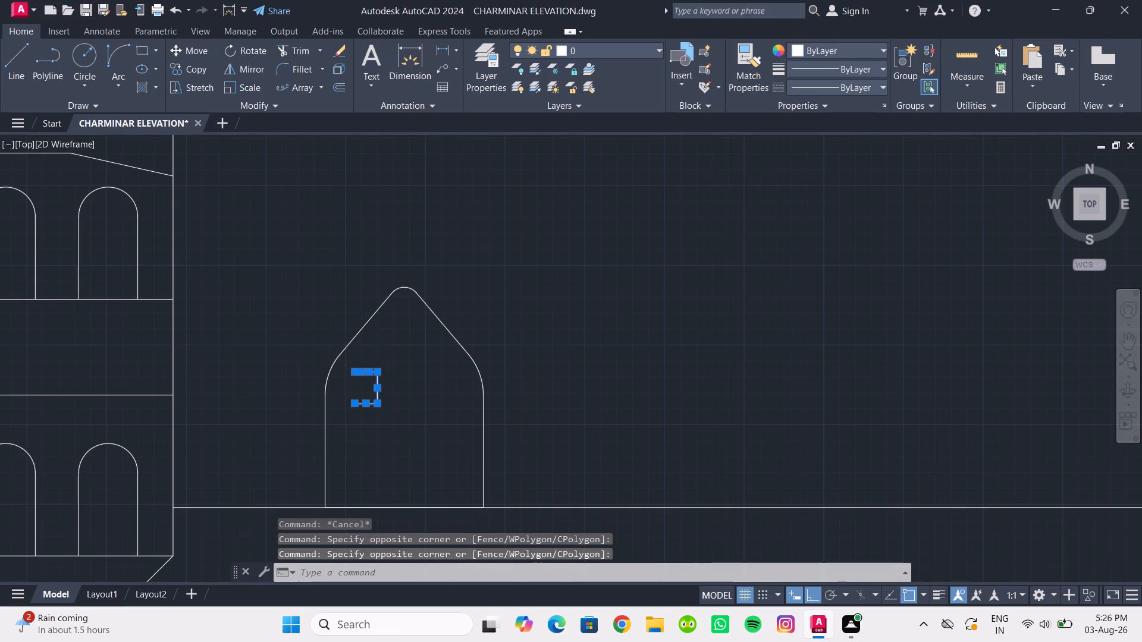
middle_click_drag(356, 366, 358, 332)
left_click(193, 48)
scroll(344, 341, "up", 1)
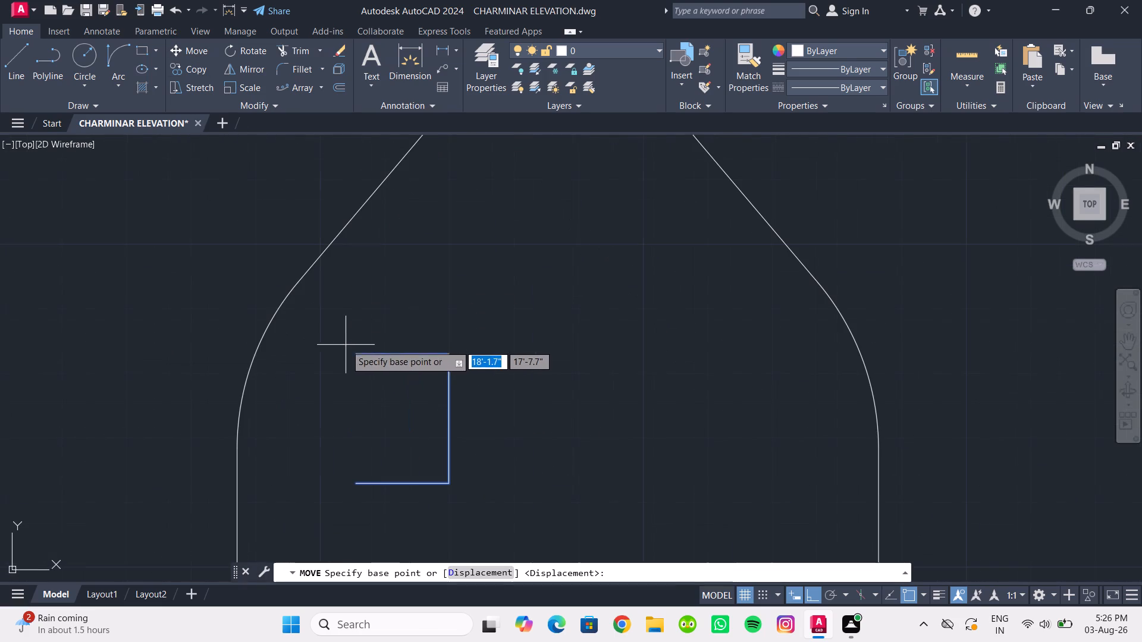
left_click(354, 357)
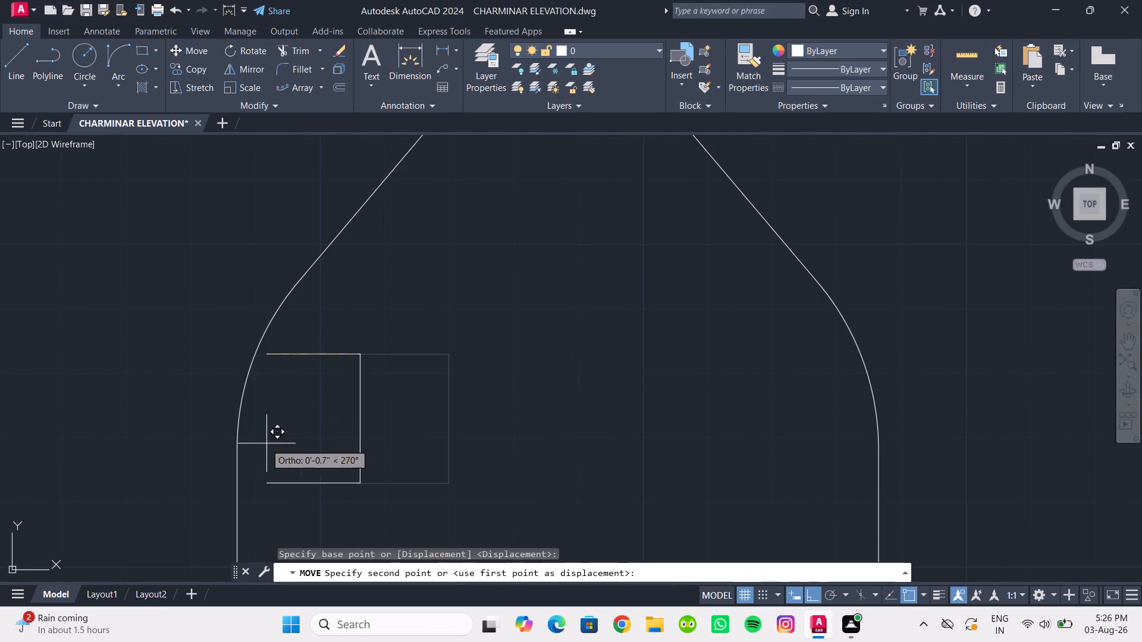
left_click(234, 448)
scroll(268, 458, "down", 2)
middle_click_drag(268, 458, 265, 389)
scroll(293, 420, "down", 1)
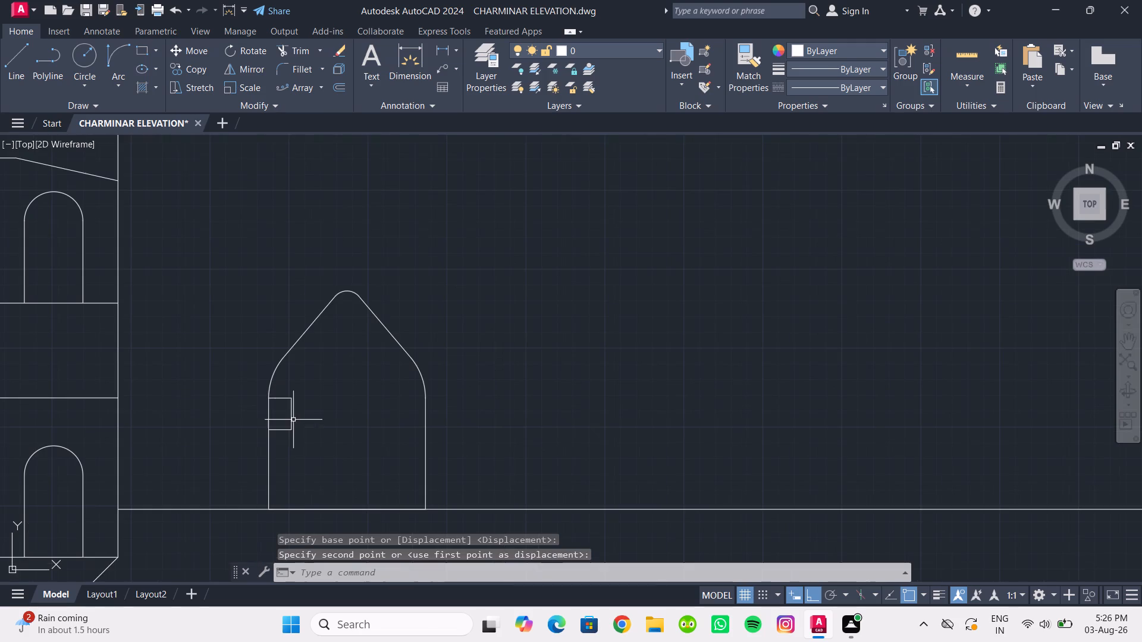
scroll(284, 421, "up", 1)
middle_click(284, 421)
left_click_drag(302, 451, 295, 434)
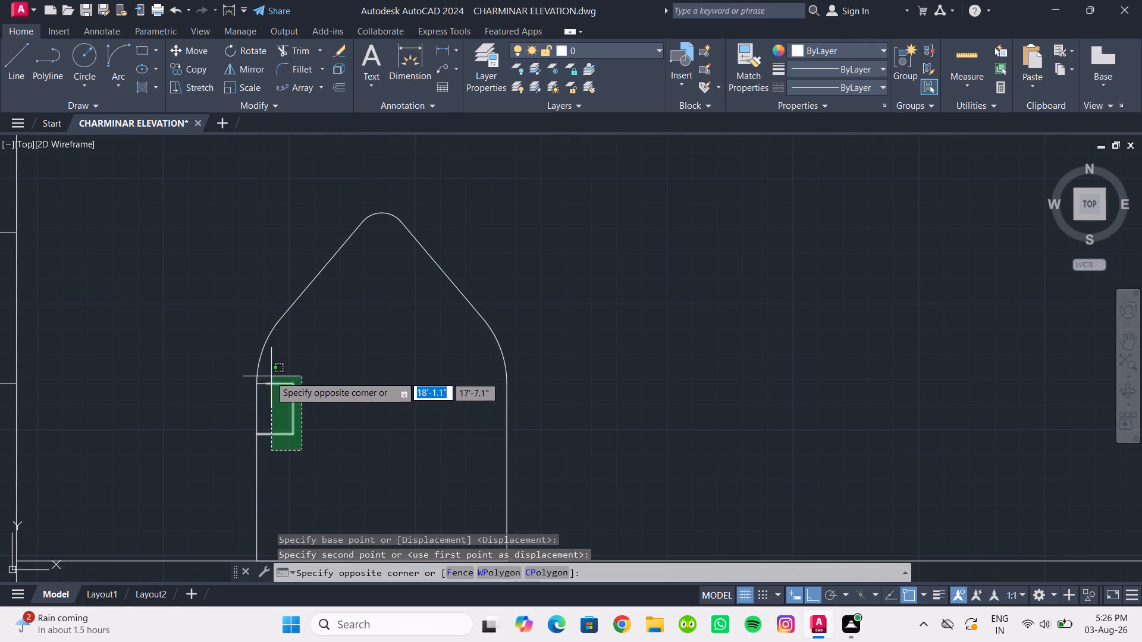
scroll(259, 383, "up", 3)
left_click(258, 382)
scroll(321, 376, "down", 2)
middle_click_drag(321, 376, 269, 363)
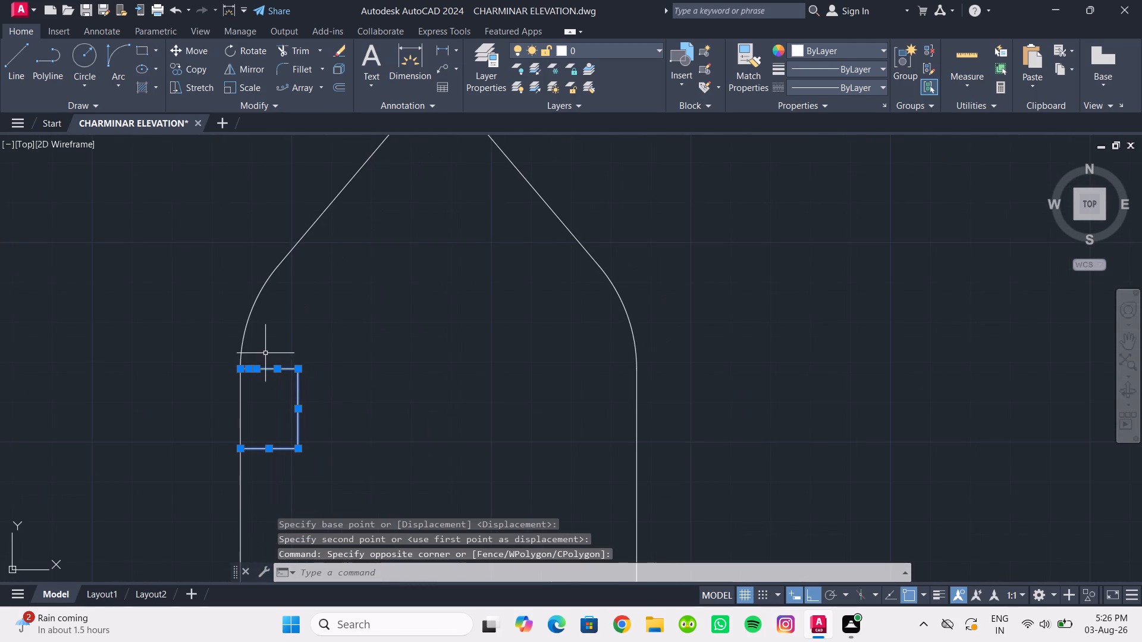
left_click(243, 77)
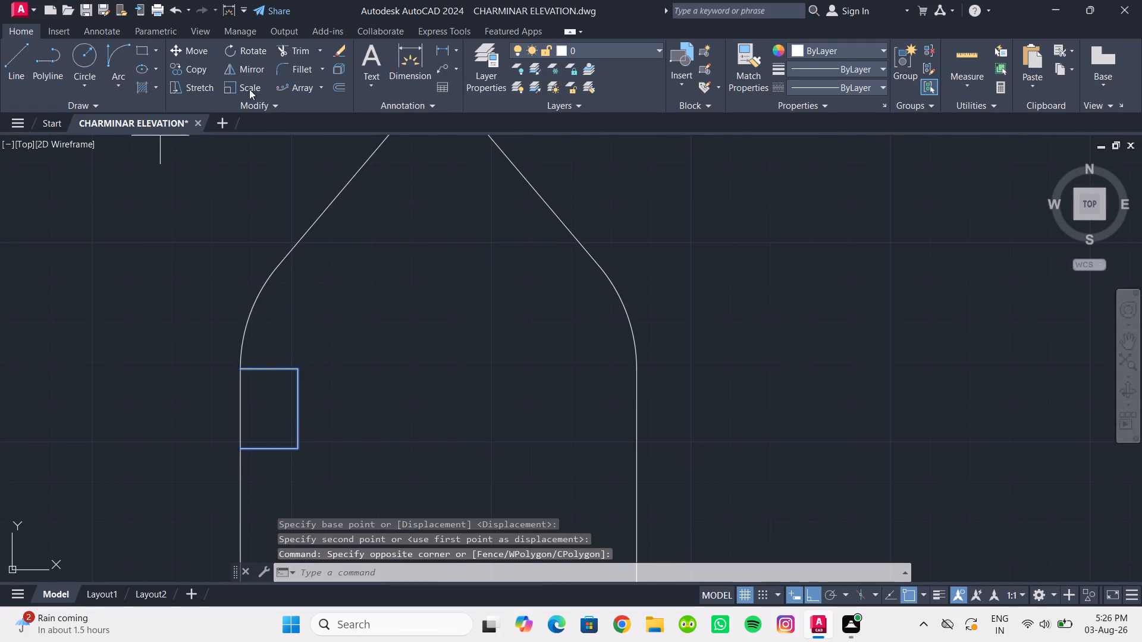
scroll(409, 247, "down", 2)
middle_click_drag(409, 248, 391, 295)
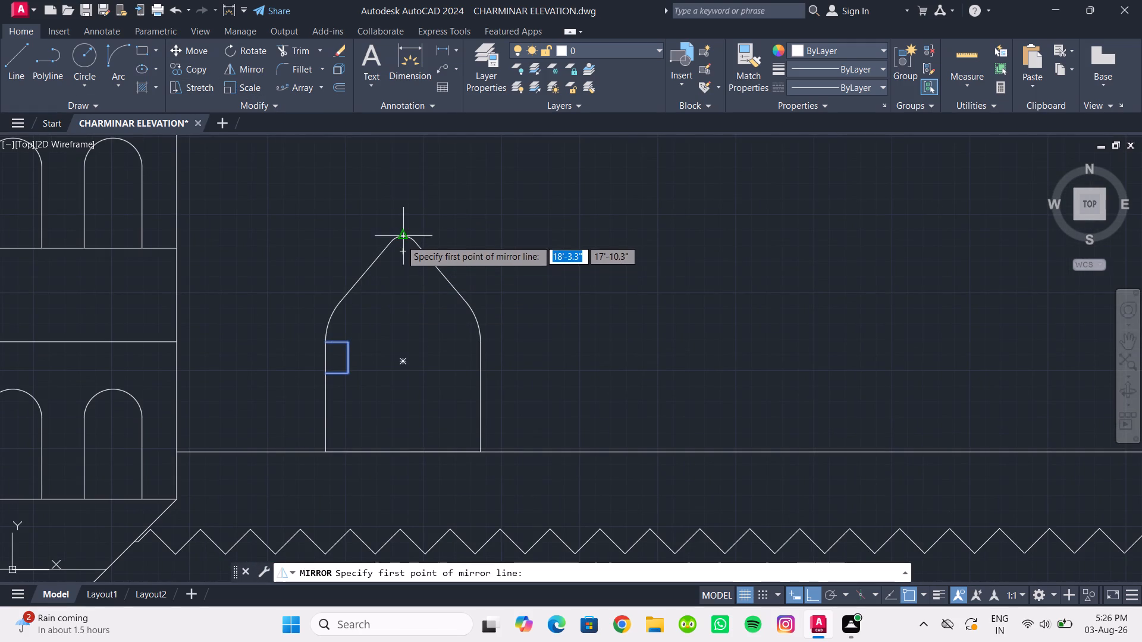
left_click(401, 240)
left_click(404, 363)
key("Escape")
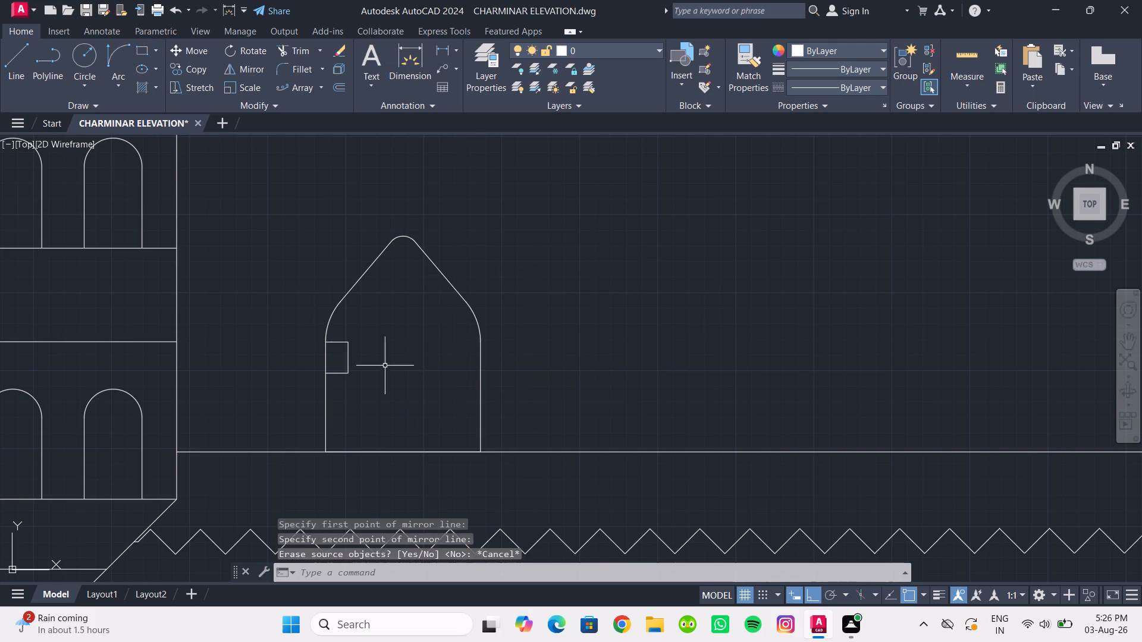
Mirror the small box detail about the opening's vertical centreline through the apex, keeping the original.
left_click(313, 335)
left_click(382, 404)
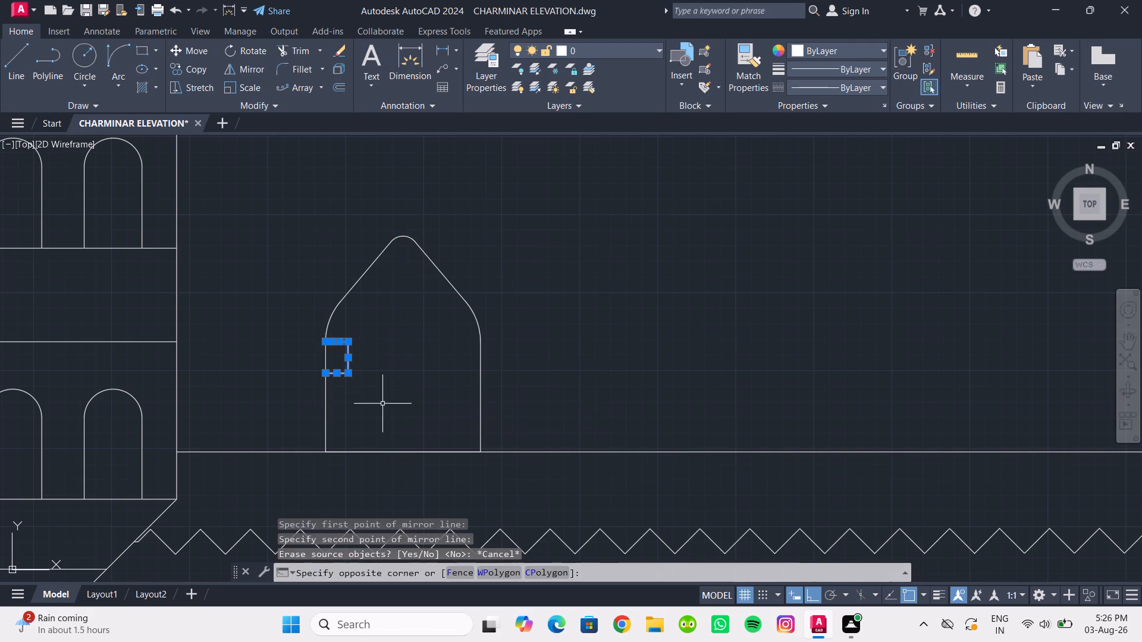
left_click(249, 69)
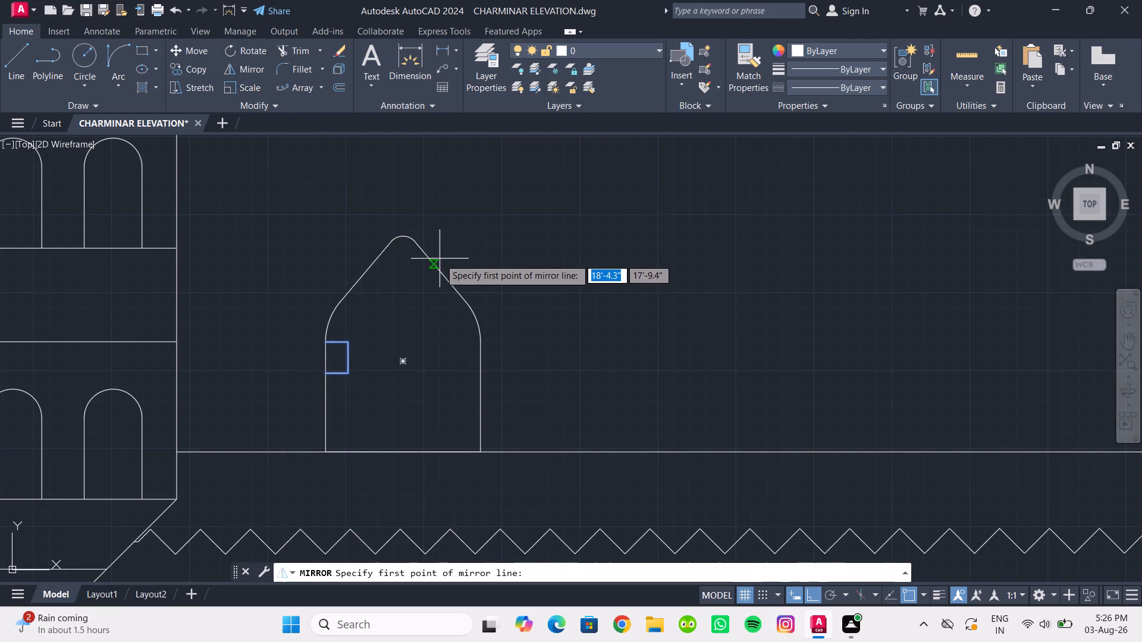
left_click(400, 240)
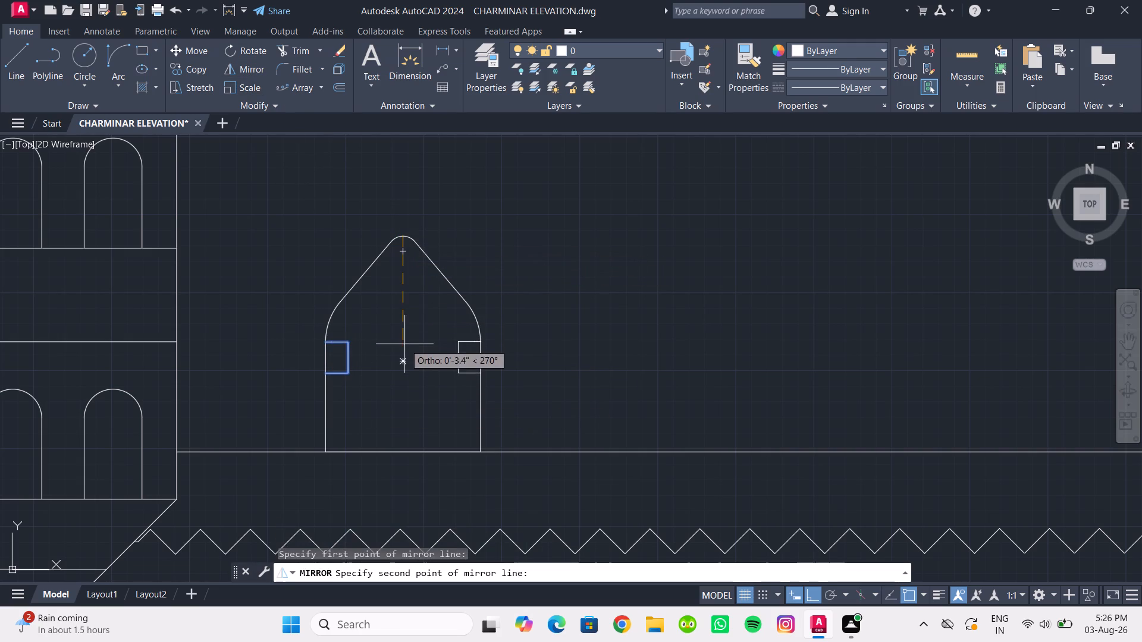
left_click(404, 358)
left_click_drag(441, 406, 402, 357)
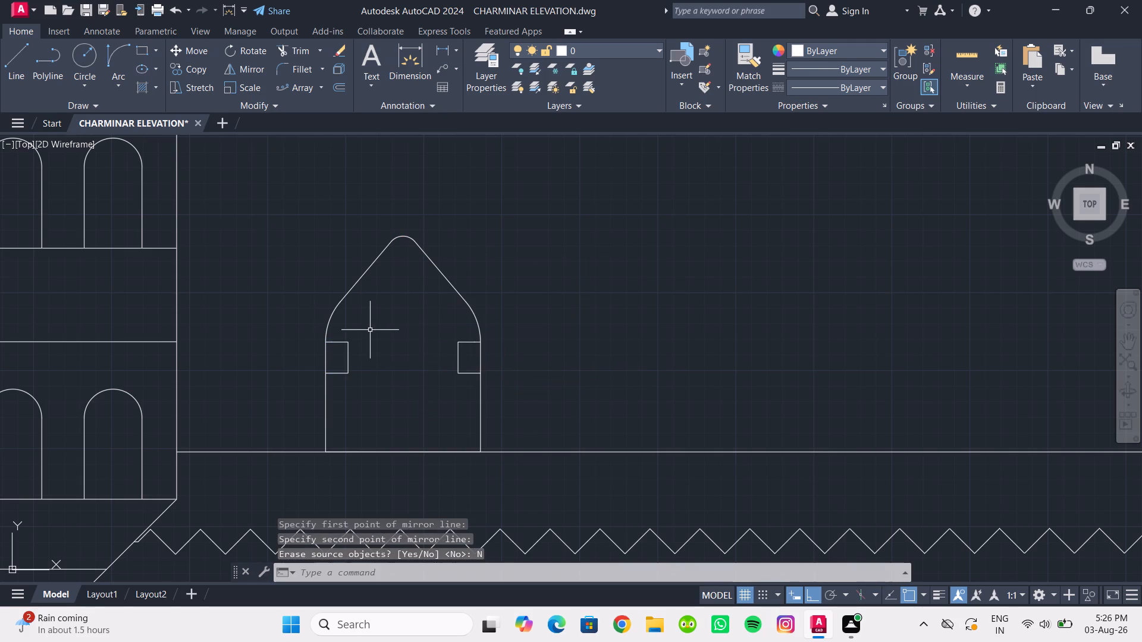
Trim the opening's left and right side lines where they close the two small boxes, forming inward notches.
scroll(370, 330, "up", 1)
type("TR")
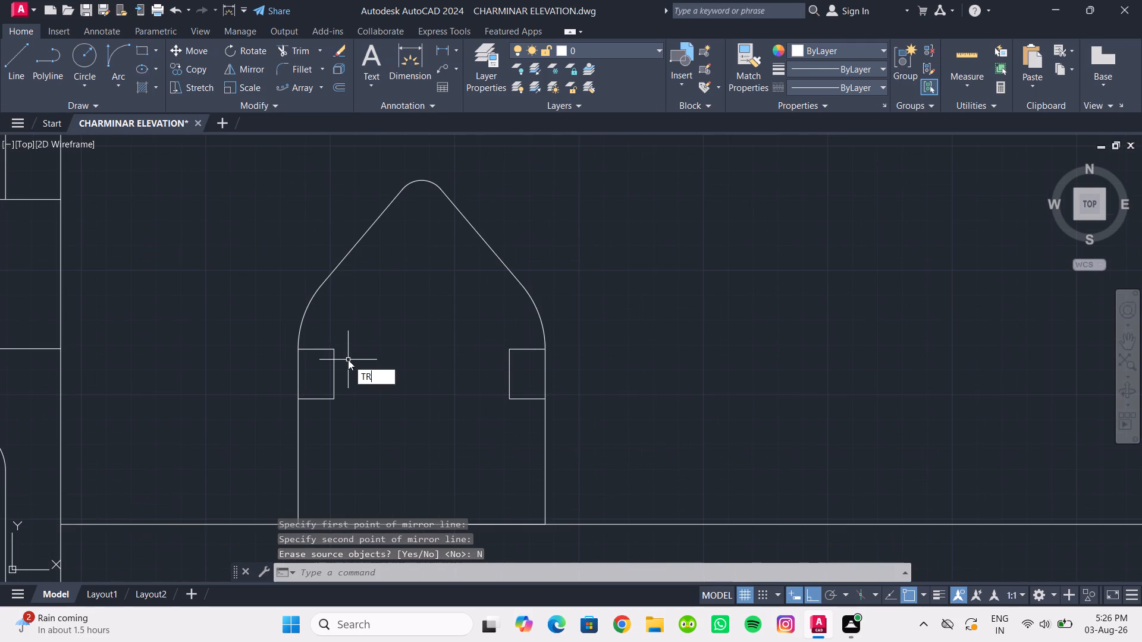
key("Return")
left_click_drag(316, 370, 274, 373)
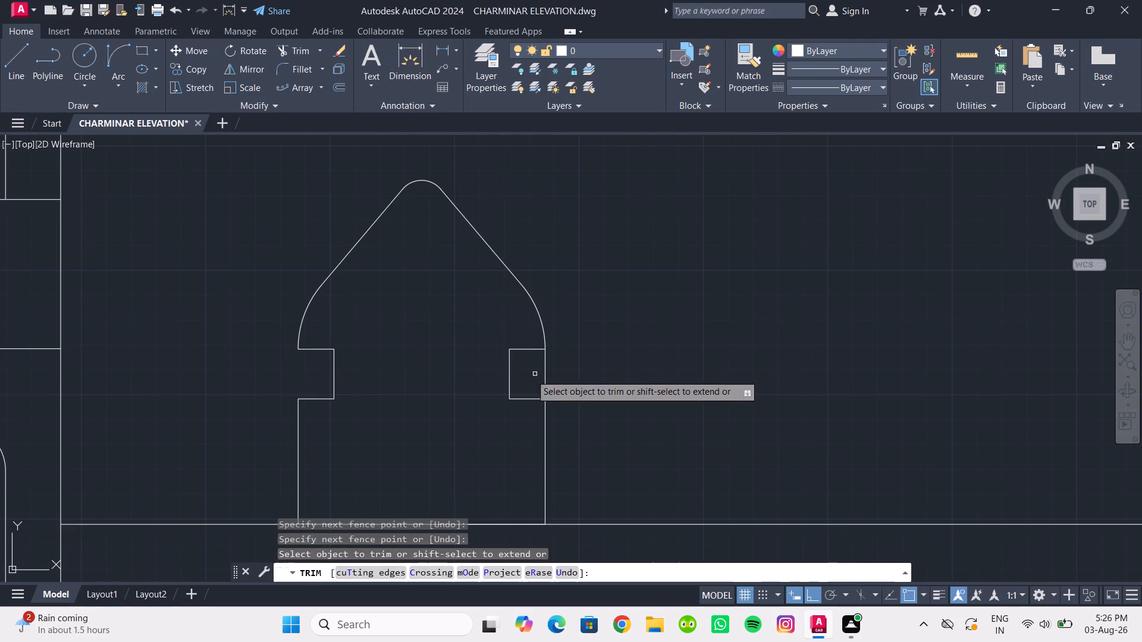
left_click_drag(528, 374, 611, 385)
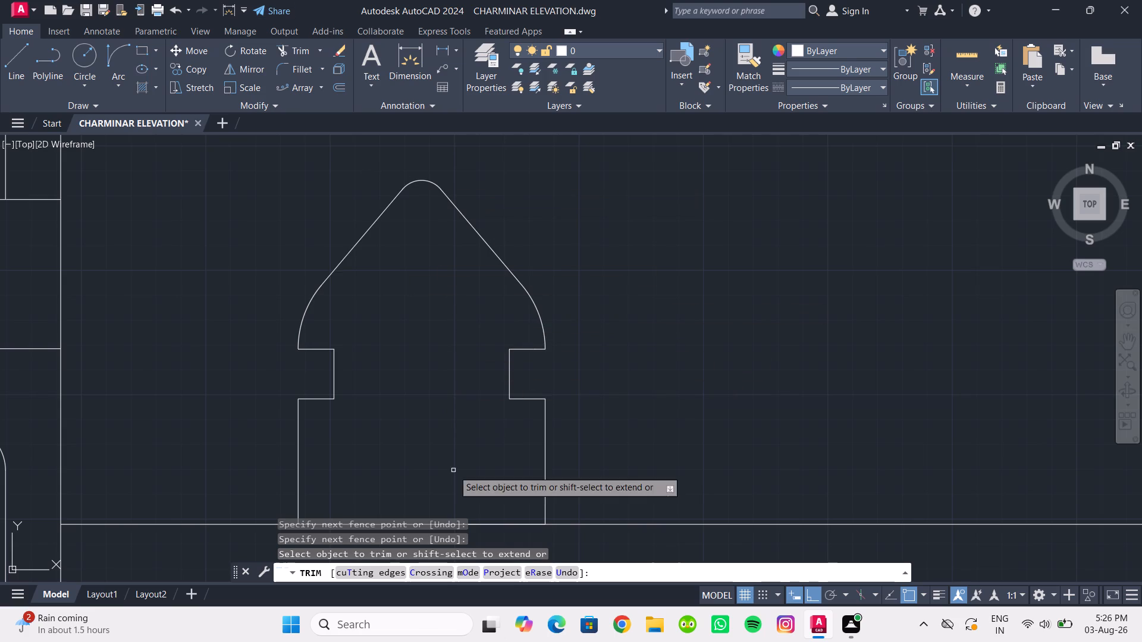
key("Escape")
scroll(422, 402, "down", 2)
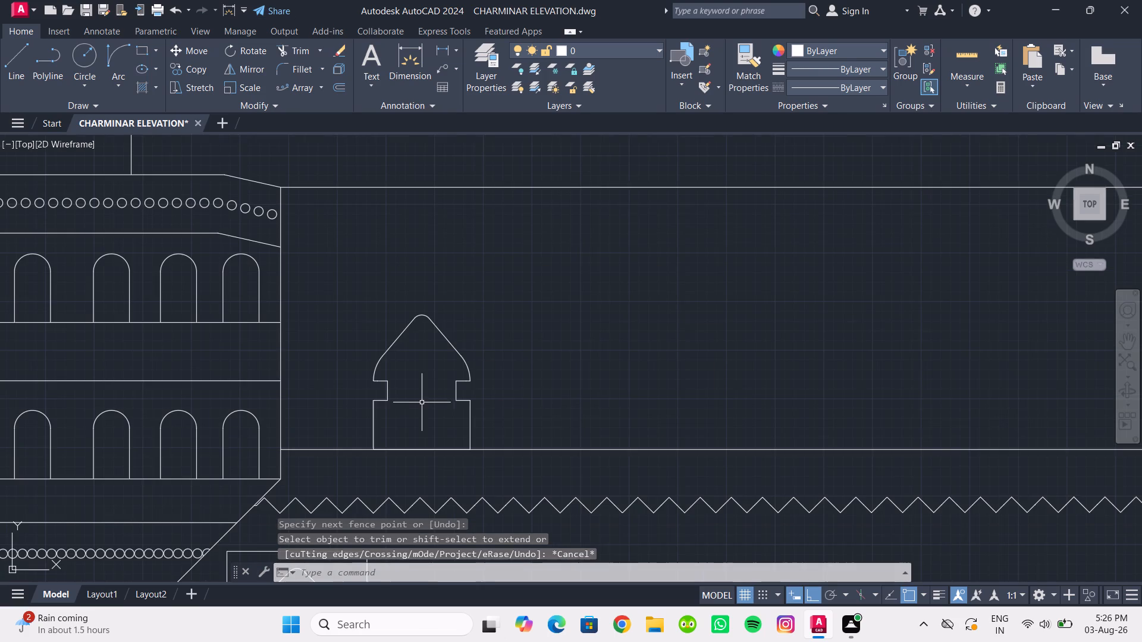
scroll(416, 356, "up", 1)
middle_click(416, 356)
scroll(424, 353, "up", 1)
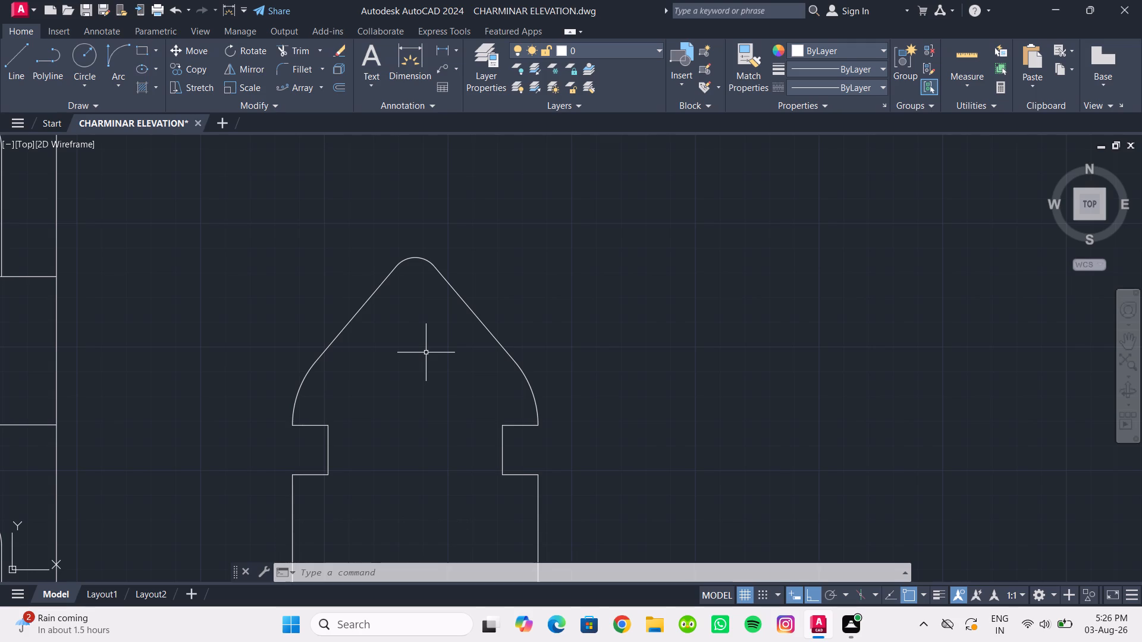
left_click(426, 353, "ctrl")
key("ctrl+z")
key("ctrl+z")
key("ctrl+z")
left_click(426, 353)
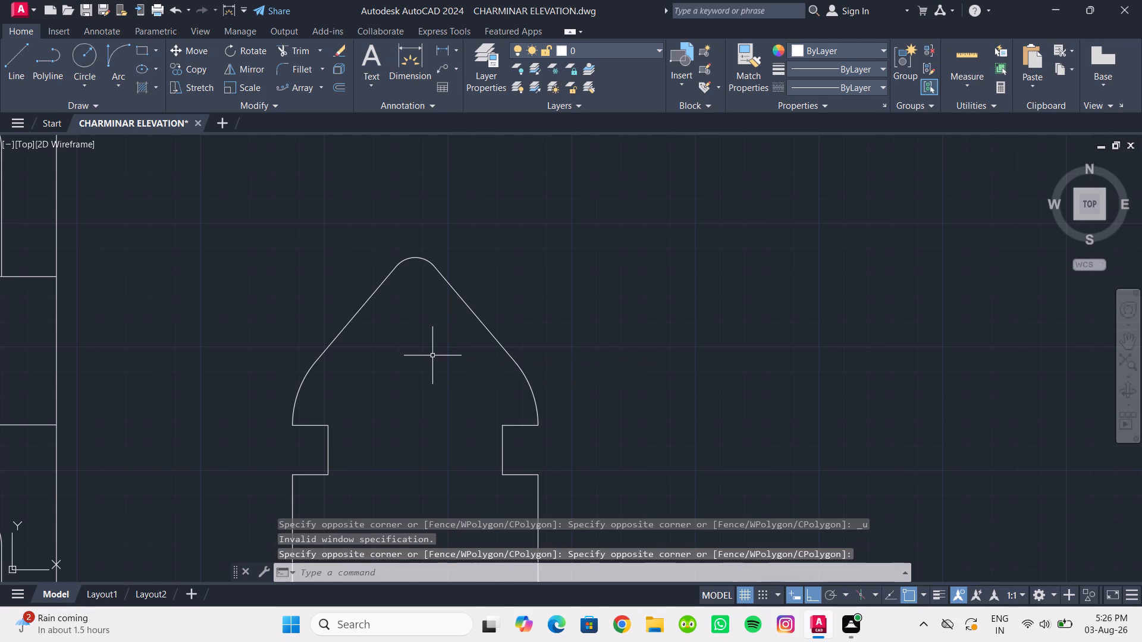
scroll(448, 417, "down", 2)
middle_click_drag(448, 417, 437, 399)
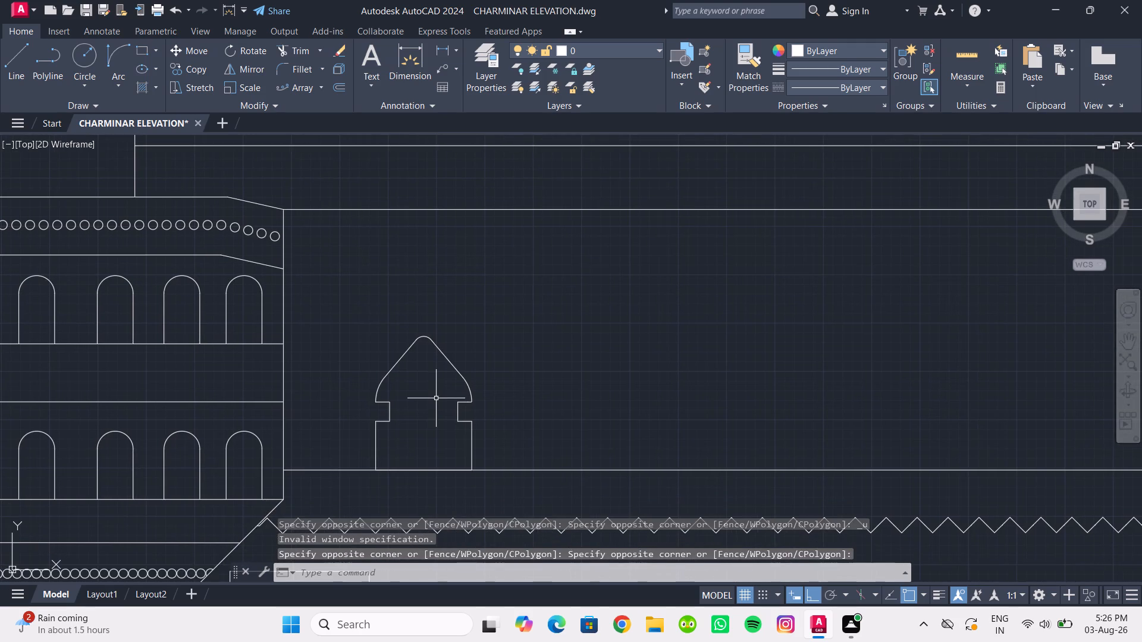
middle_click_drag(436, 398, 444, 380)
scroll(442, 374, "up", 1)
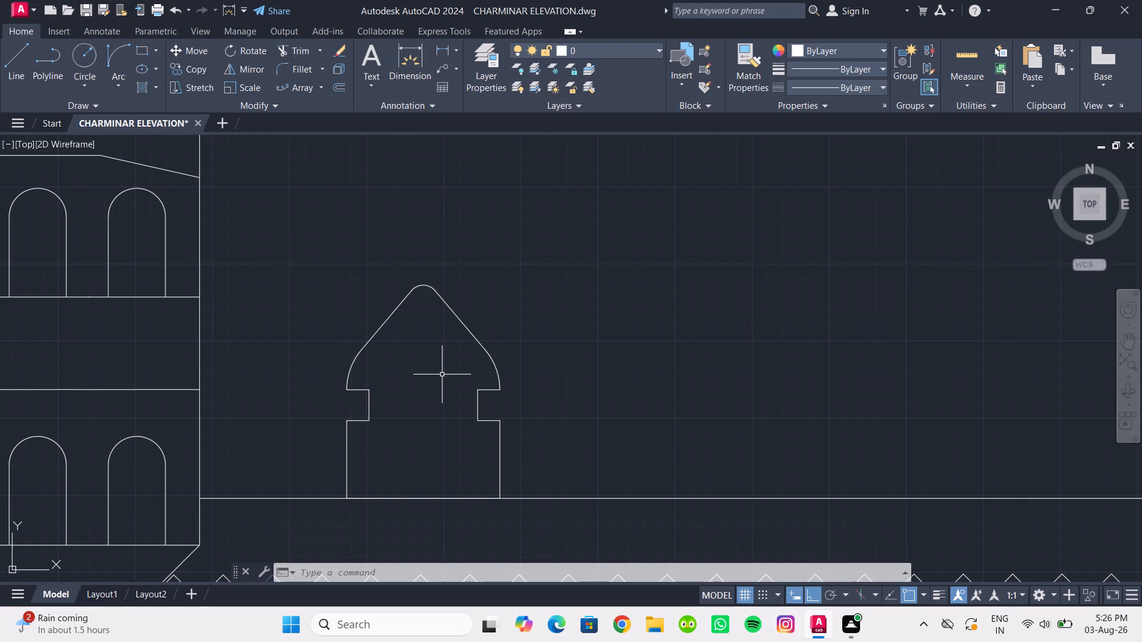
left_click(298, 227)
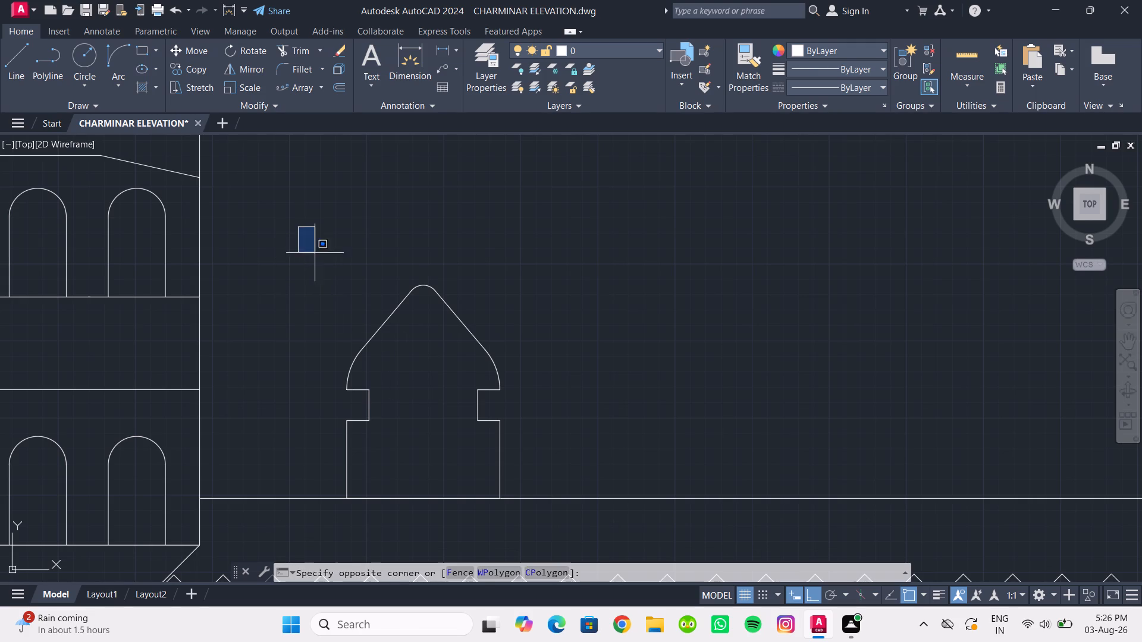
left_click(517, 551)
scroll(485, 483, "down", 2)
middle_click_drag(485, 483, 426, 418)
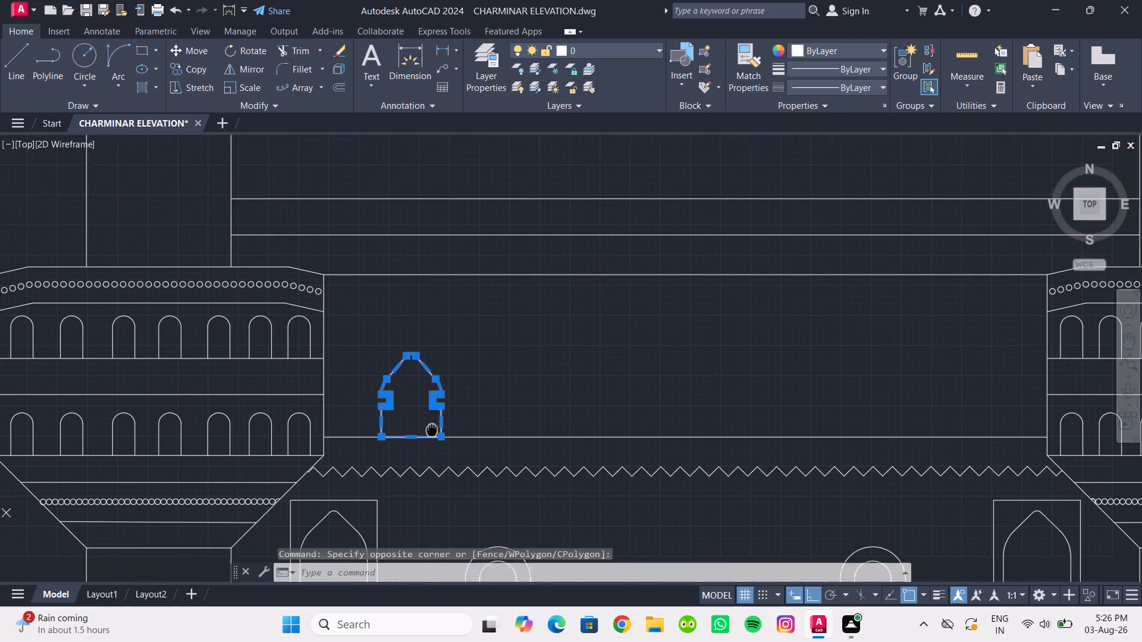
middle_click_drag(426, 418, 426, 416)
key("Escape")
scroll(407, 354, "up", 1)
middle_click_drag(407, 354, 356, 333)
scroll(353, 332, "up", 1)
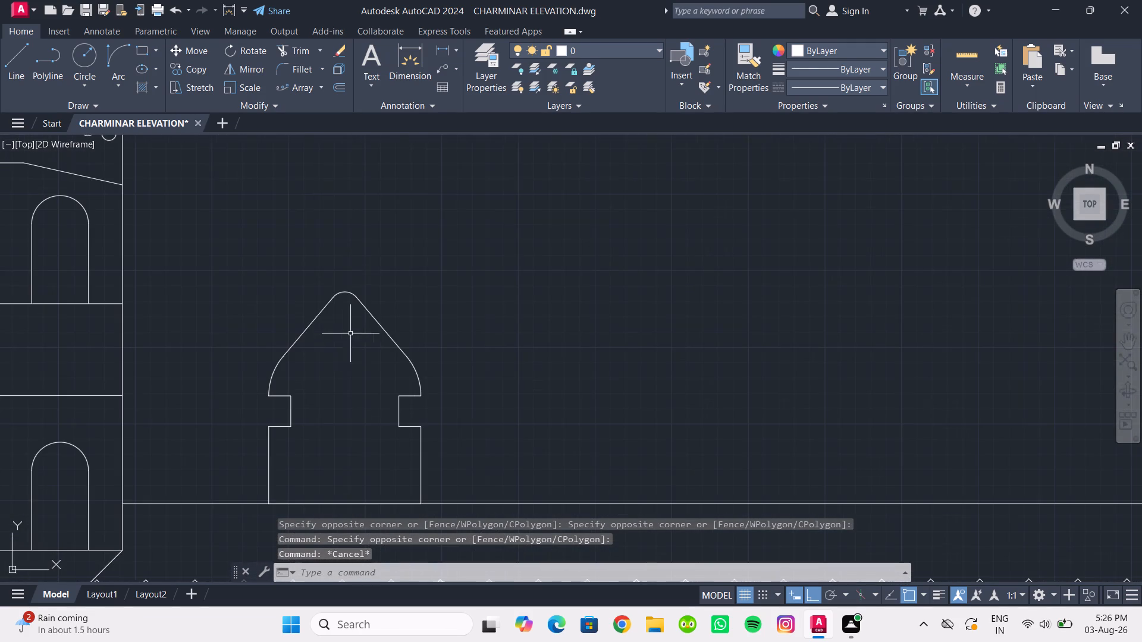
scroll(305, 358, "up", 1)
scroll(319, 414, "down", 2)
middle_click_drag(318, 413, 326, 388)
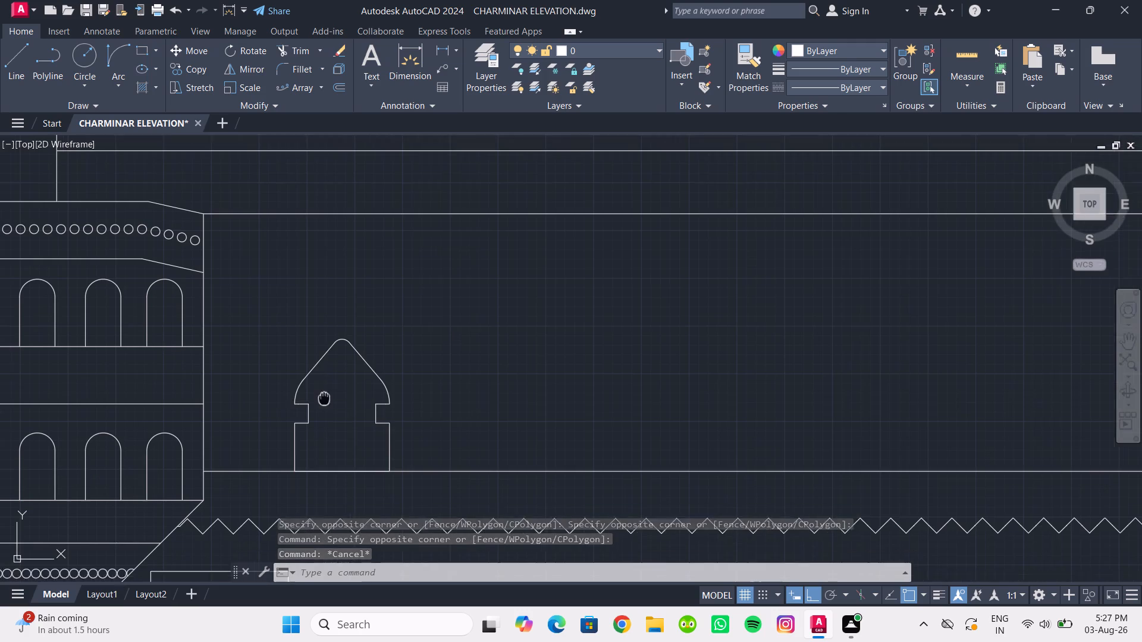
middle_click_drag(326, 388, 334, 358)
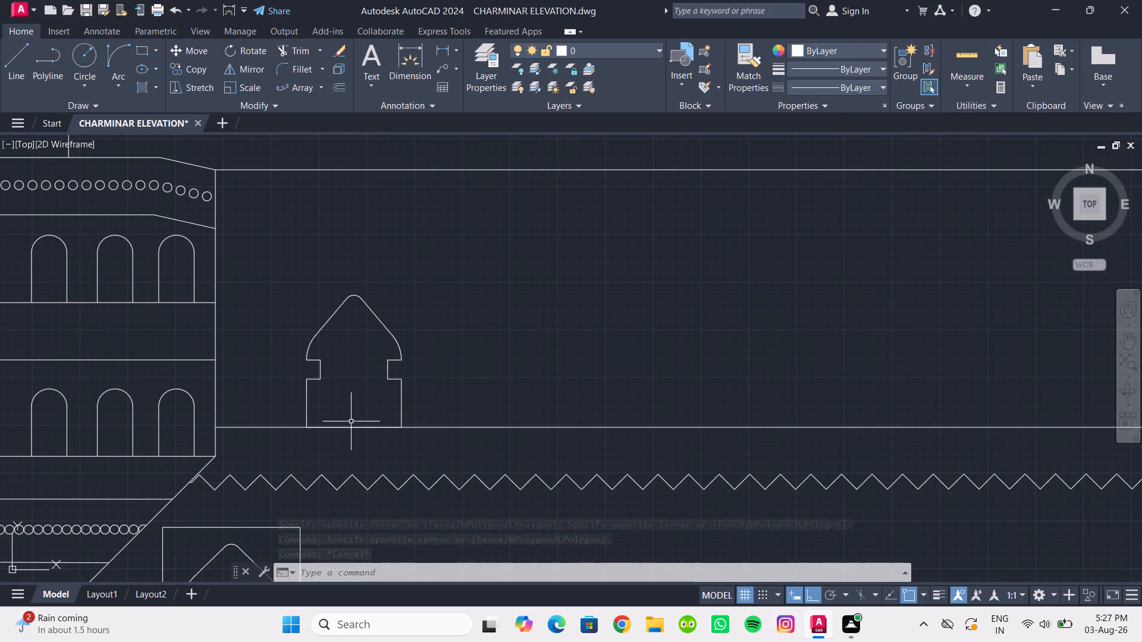
Draw an upright rectangle beside the notched opening, to its right, with its base on the same horizontal line.
left_click(14, 75)
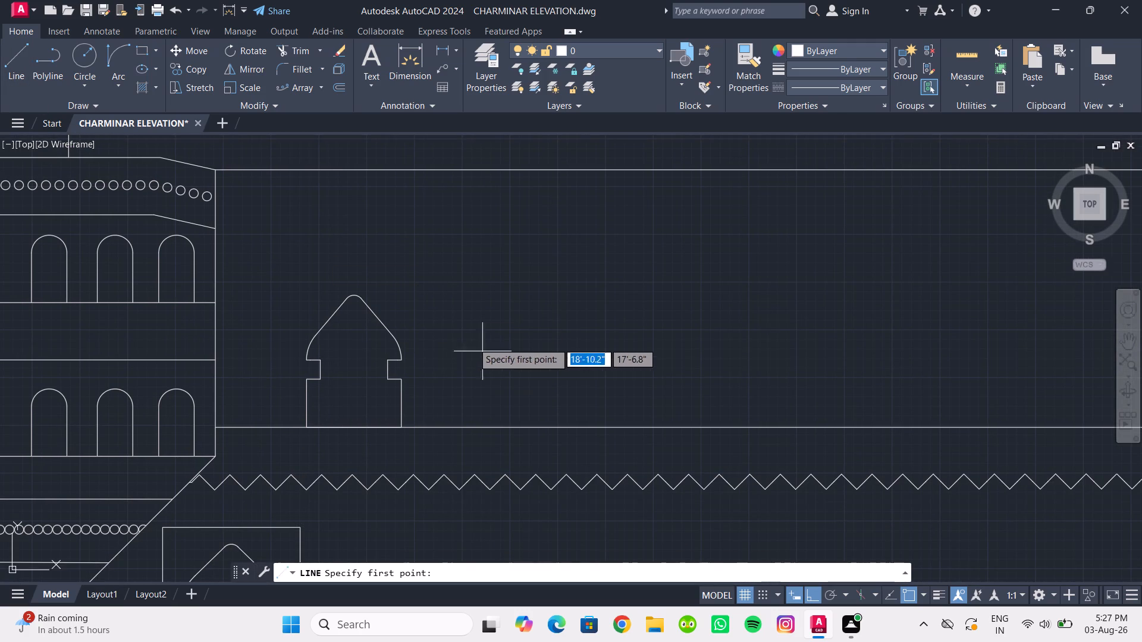
left_click(143, 55)
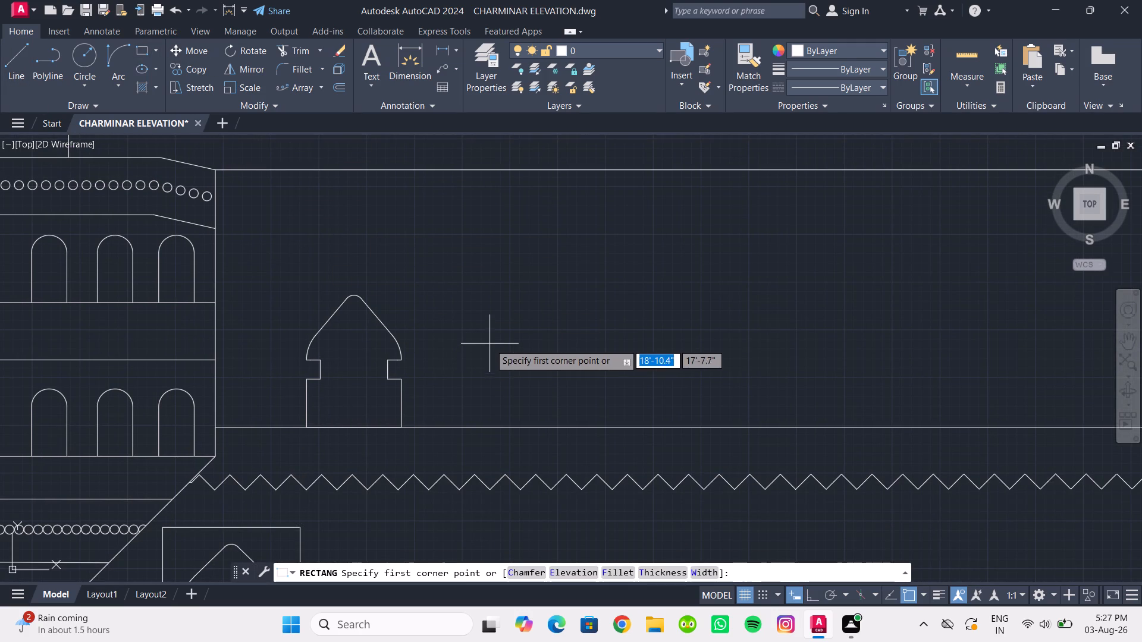
left_click(490, 344)
left_click(561, 429)
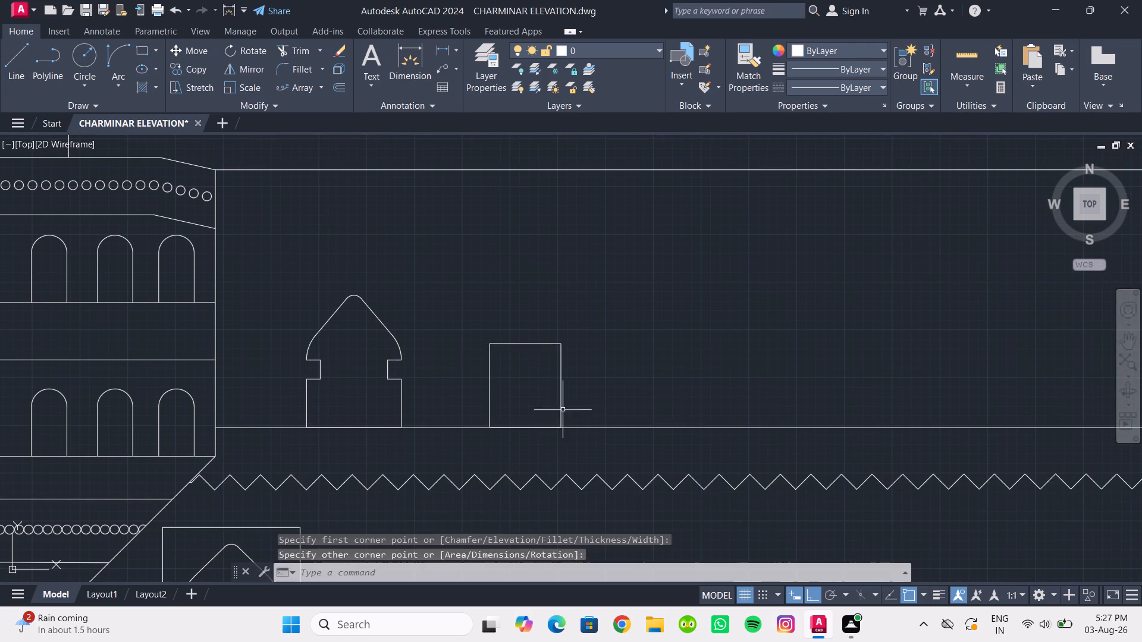
key("Escape")
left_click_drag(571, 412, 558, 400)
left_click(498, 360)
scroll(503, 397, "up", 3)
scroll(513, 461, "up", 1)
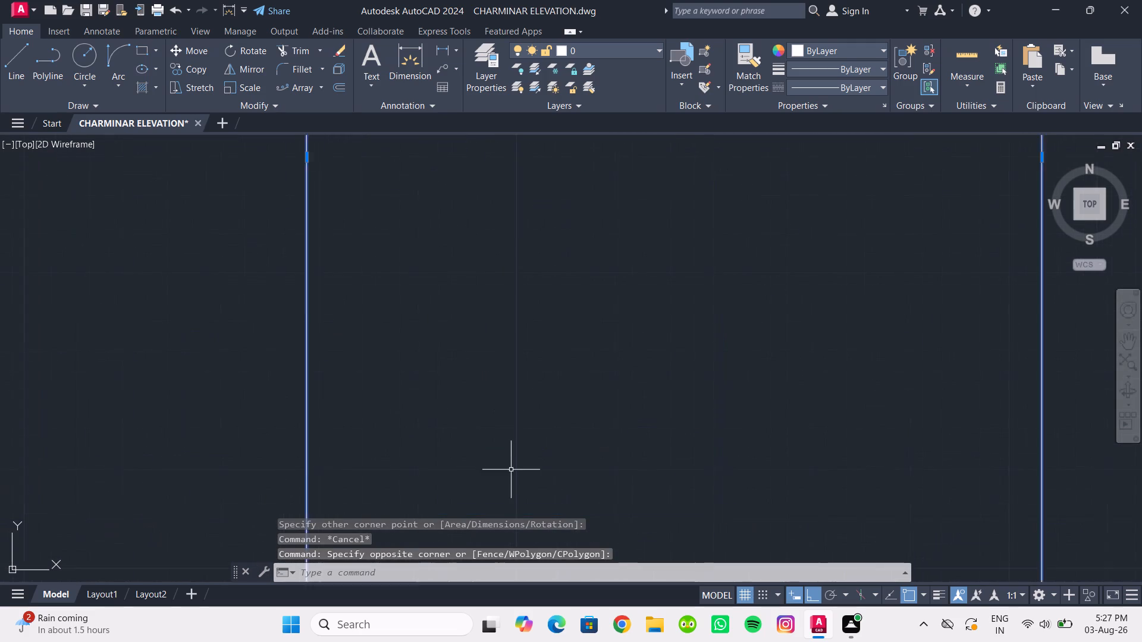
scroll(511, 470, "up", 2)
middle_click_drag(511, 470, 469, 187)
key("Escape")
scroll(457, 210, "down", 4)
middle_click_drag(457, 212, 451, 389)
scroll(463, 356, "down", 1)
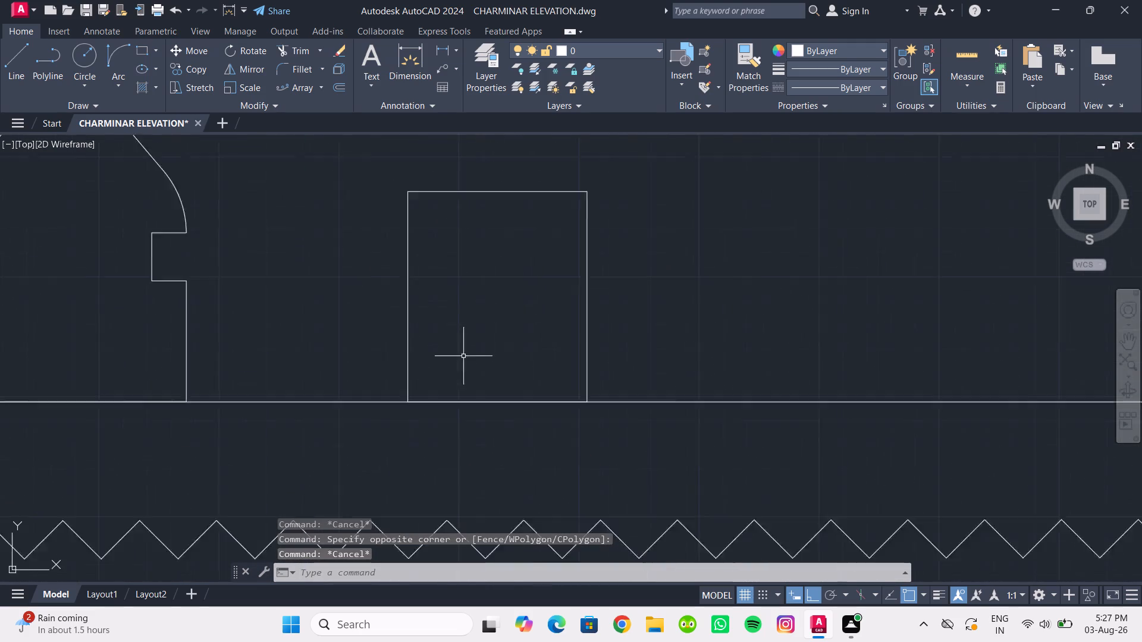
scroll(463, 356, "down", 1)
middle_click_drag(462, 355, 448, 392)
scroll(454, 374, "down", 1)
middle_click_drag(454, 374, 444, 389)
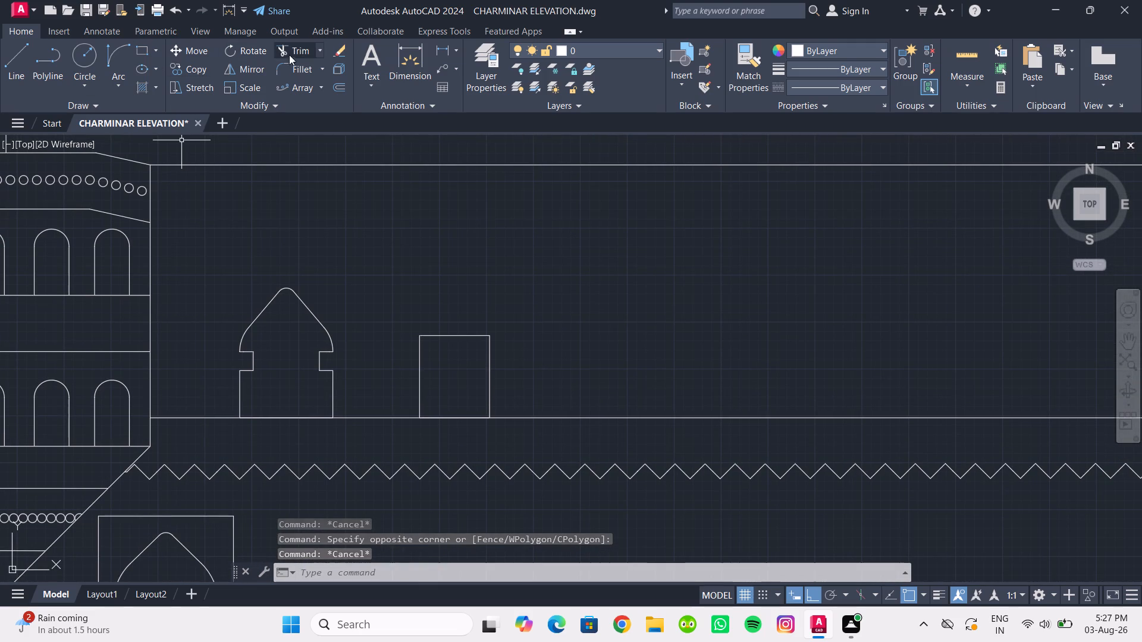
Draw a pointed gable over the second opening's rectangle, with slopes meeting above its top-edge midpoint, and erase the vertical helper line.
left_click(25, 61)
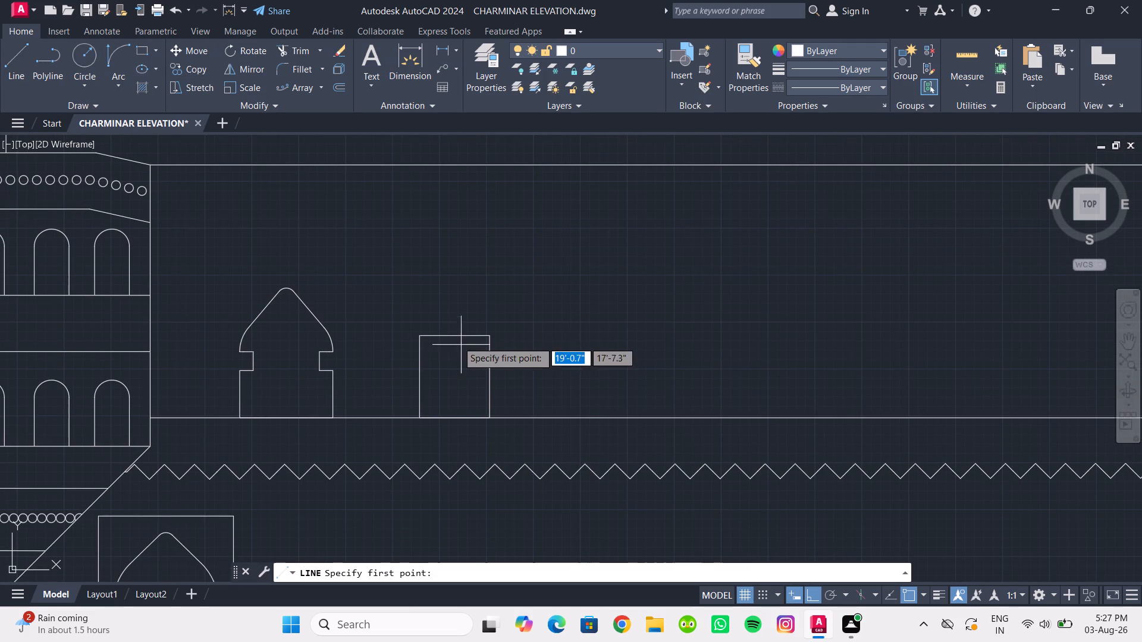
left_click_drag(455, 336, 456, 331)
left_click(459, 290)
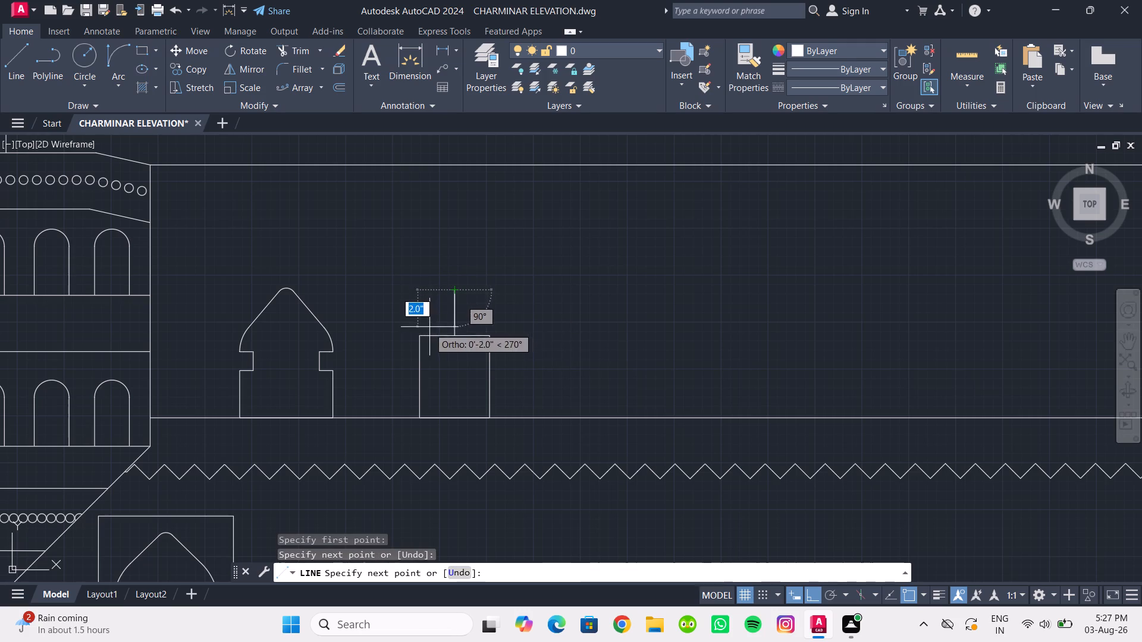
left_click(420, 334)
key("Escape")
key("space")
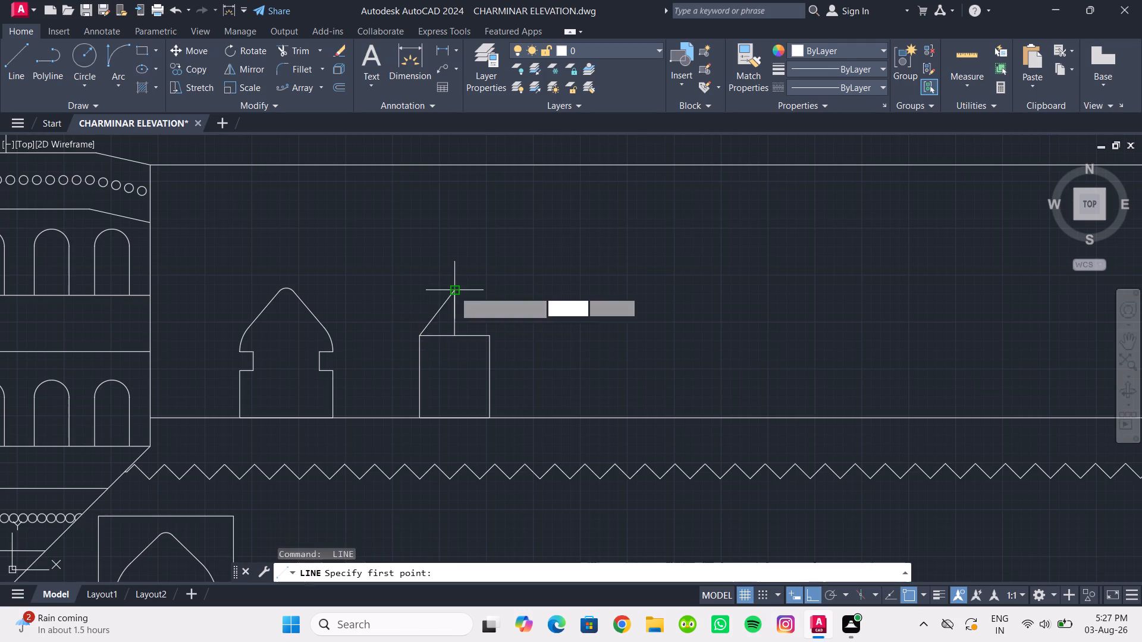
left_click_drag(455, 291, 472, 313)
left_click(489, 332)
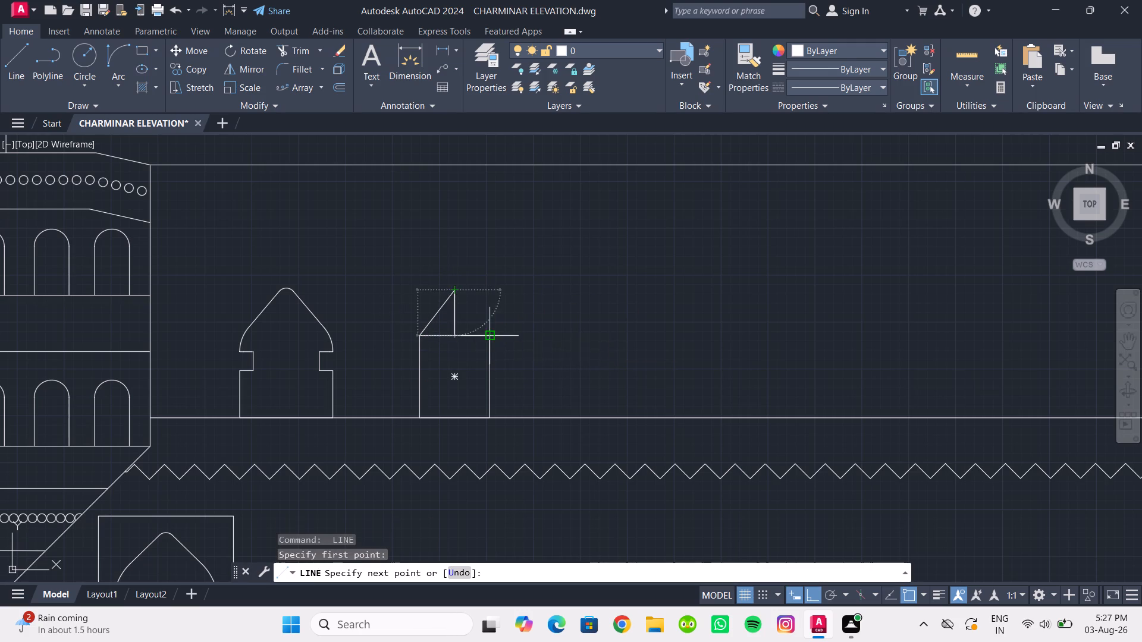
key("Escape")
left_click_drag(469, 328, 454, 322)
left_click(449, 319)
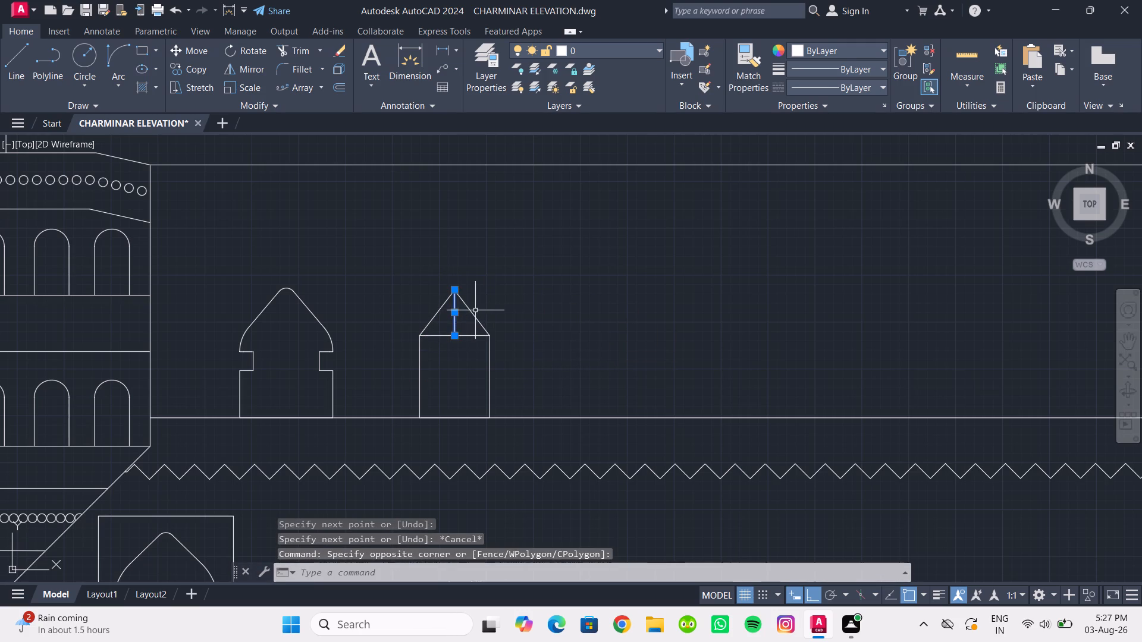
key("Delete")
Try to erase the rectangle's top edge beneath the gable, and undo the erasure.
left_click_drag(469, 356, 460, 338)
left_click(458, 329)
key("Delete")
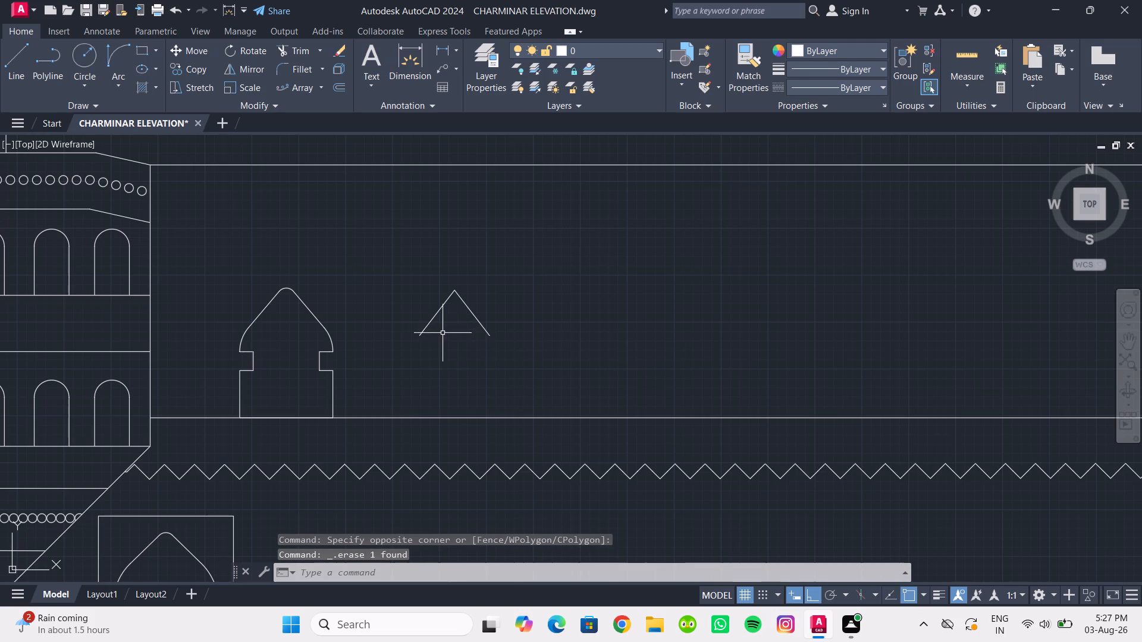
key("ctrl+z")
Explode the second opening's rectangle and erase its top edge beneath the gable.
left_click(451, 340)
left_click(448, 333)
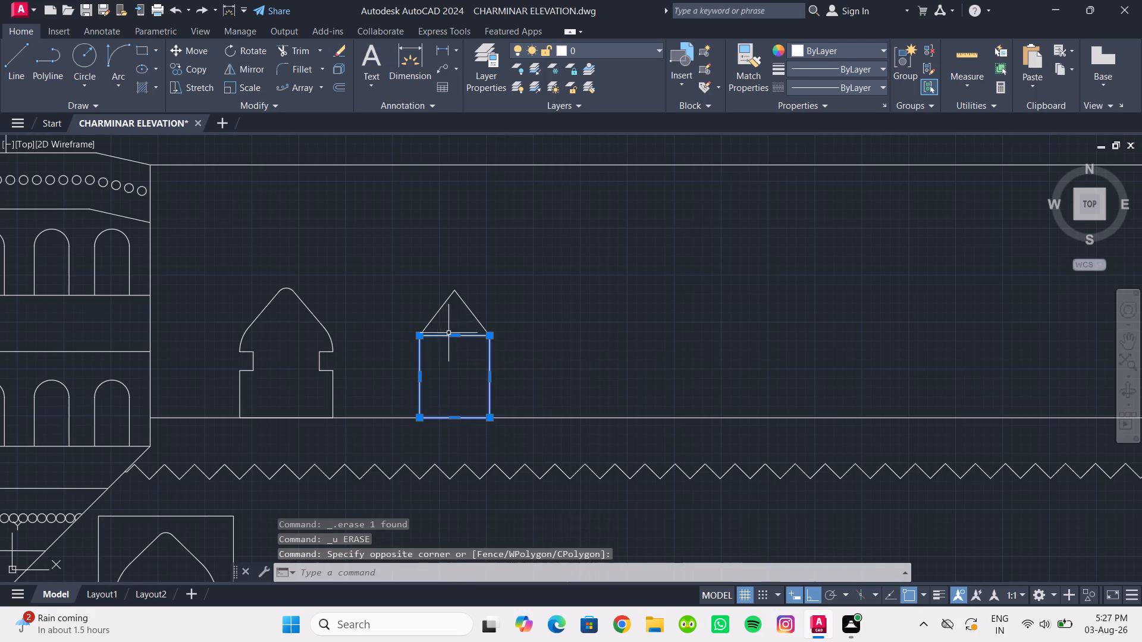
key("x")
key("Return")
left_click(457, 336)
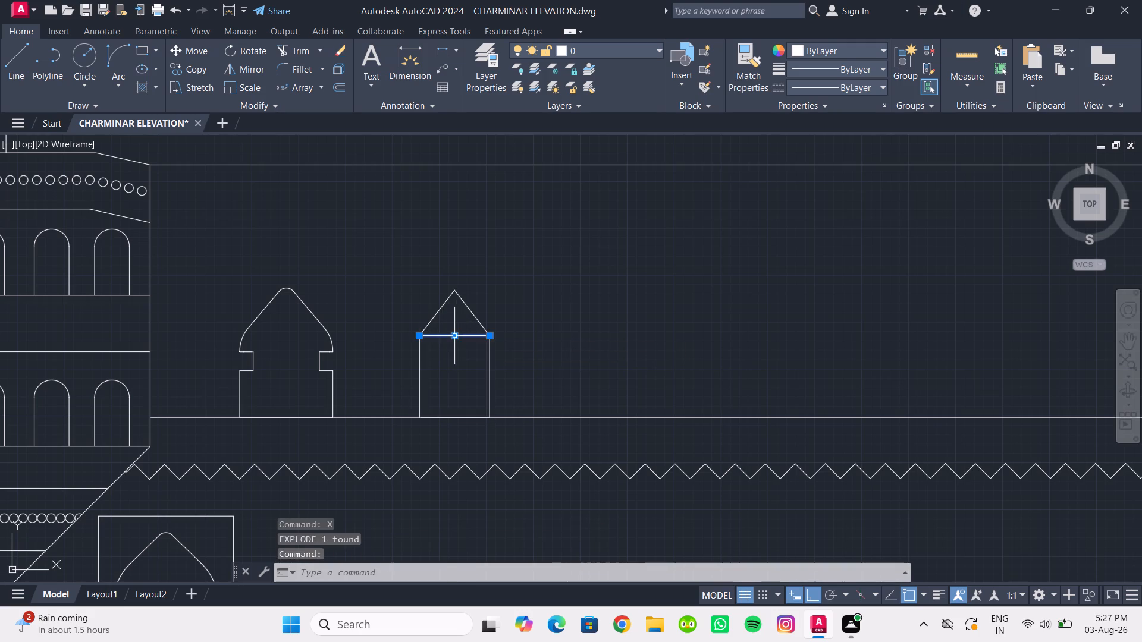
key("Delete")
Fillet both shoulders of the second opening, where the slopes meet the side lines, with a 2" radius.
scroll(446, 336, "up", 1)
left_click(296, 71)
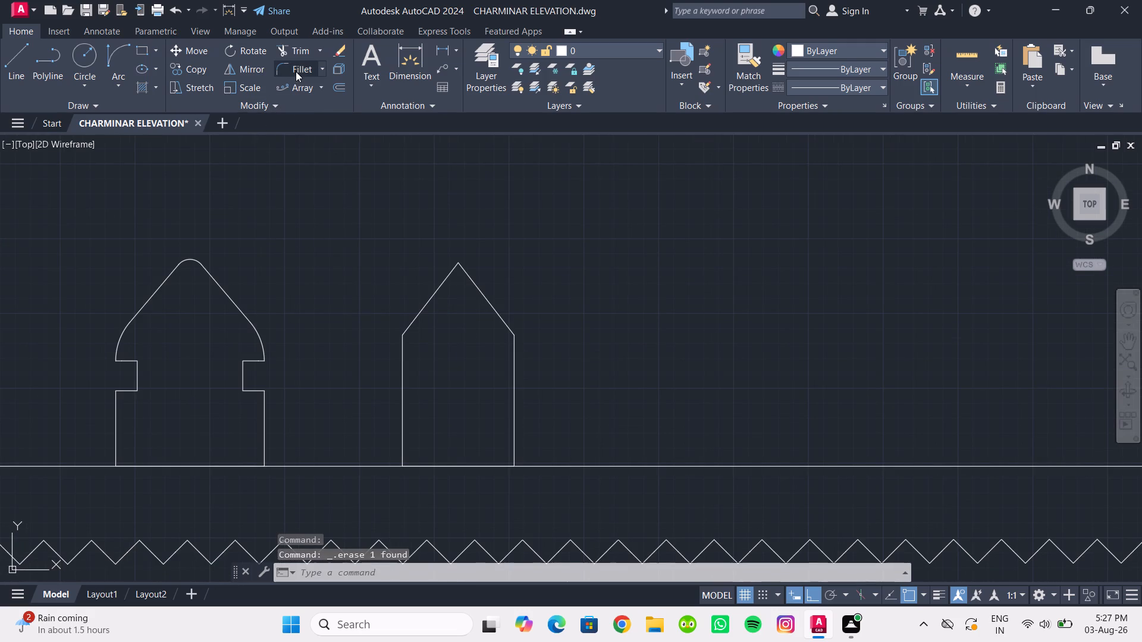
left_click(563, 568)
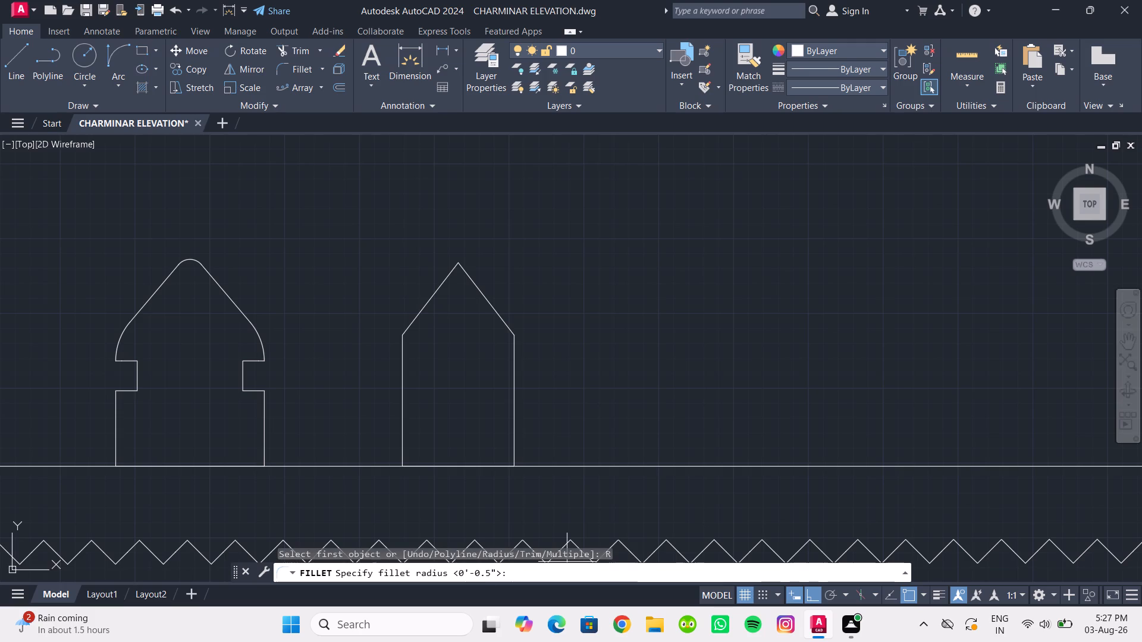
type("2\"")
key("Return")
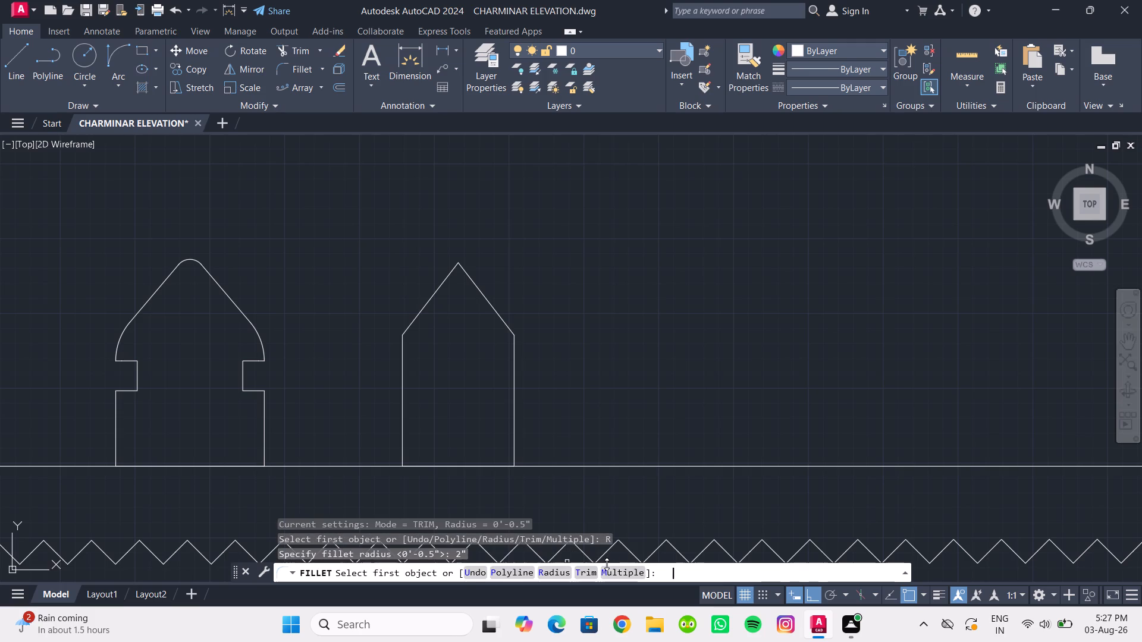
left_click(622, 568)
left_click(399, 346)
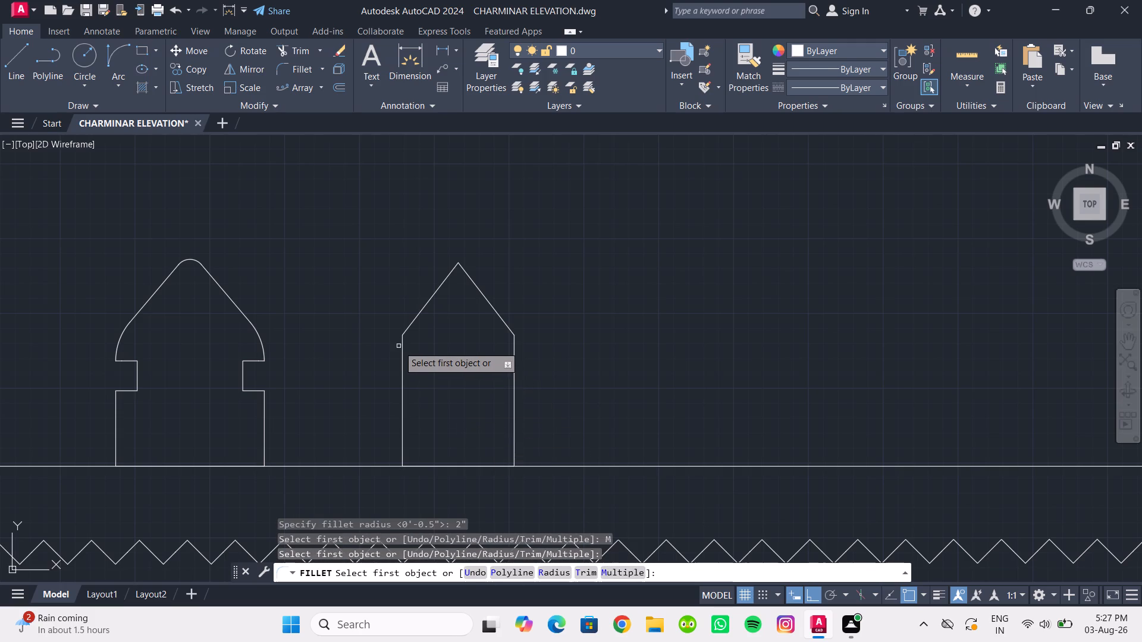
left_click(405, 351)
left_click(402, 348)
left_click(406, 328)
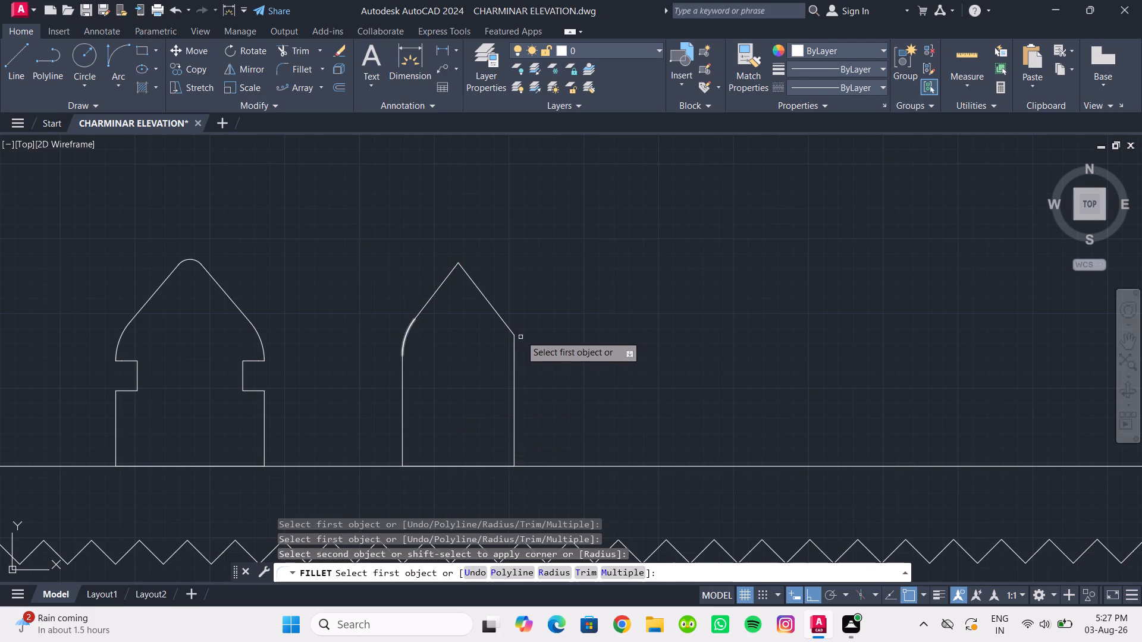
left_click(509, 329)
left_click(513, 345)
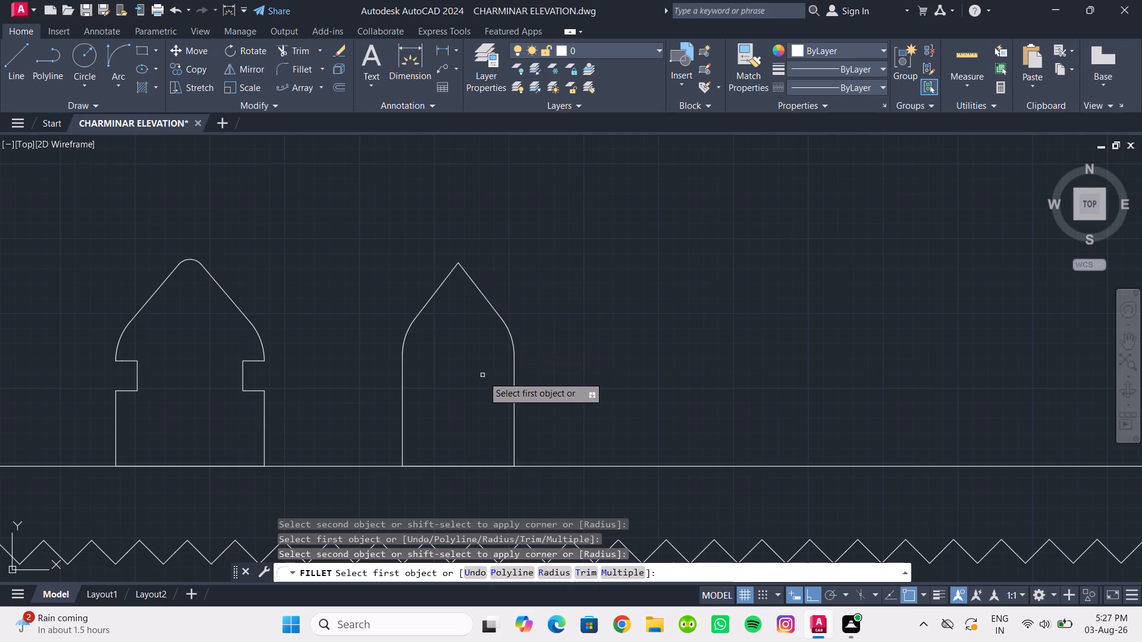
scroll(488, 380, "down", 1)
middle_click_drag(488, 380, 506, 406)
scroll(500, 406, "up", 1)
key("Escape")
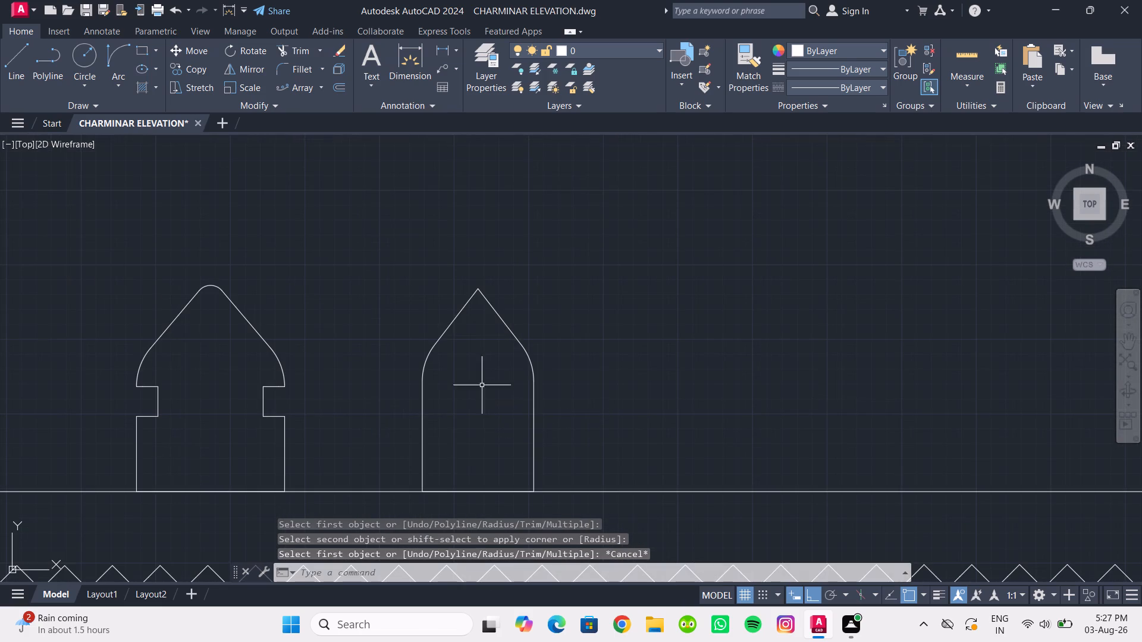
Explode the notched opening's pointed outline and erase the small rounding arc at its apex.
scroll(469, 347, "down", 1)
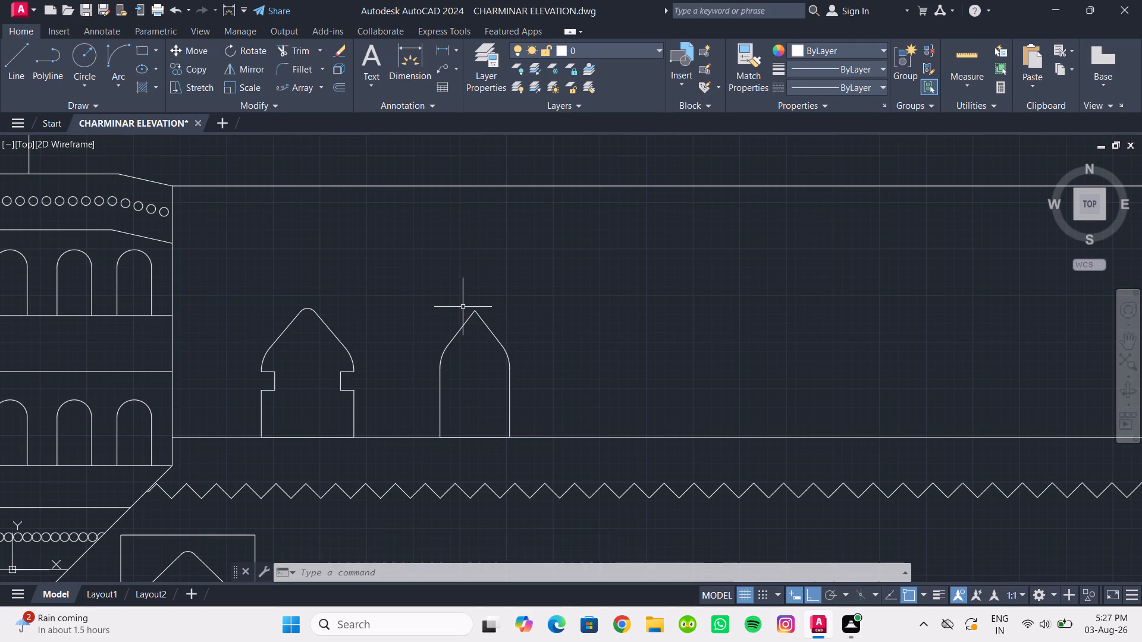
scroll(316, 310, "up", 2)
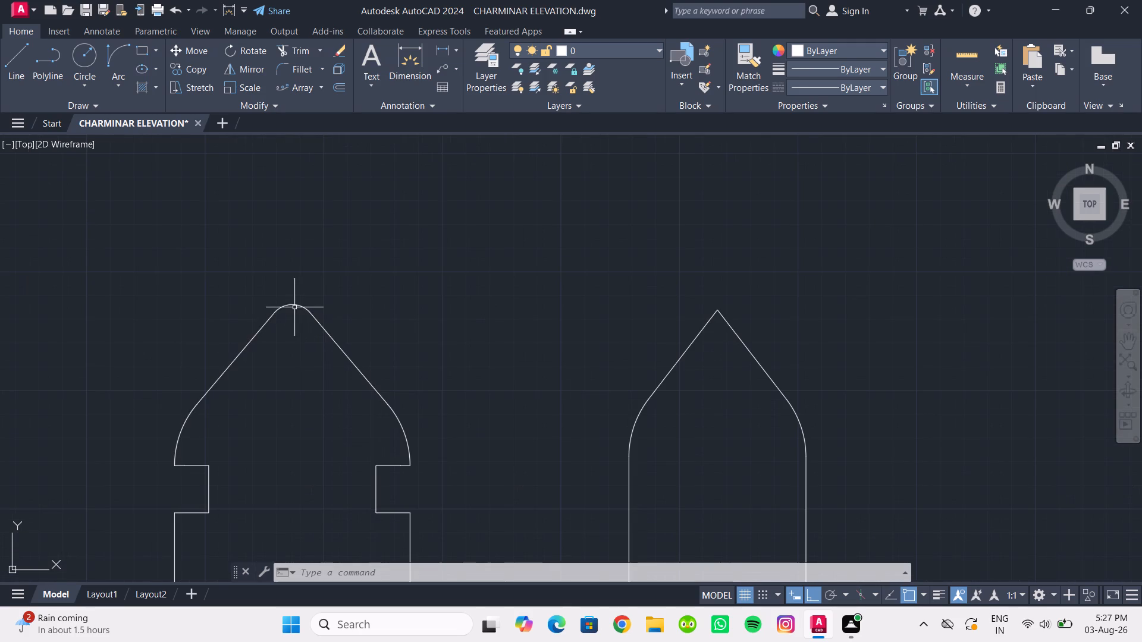
left_click(291, 306)
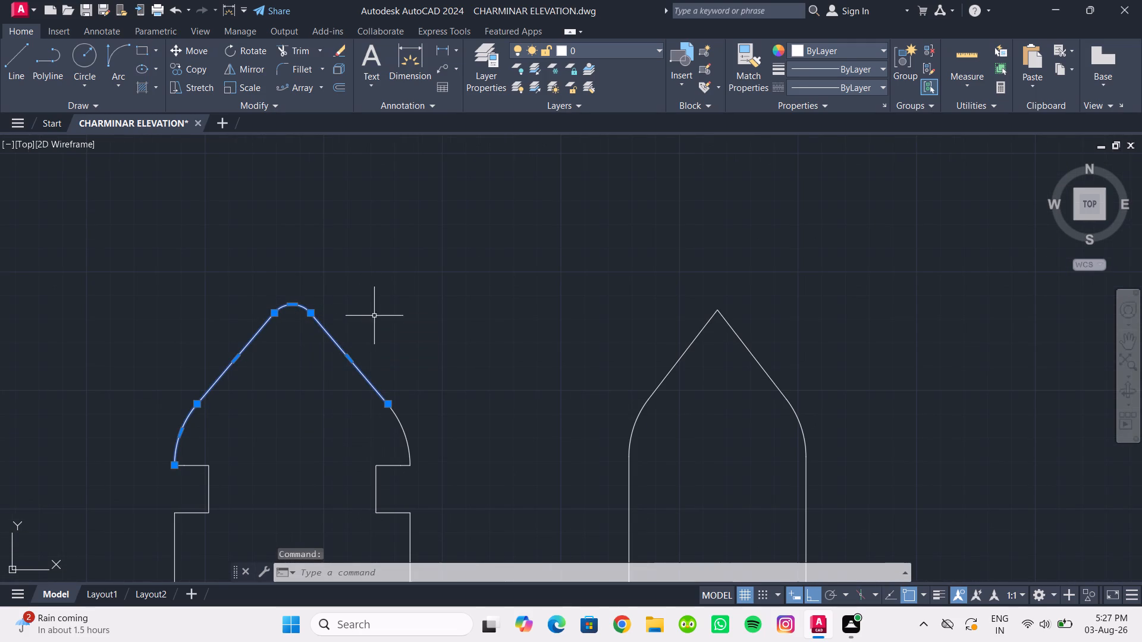
key("x")
key("Return")
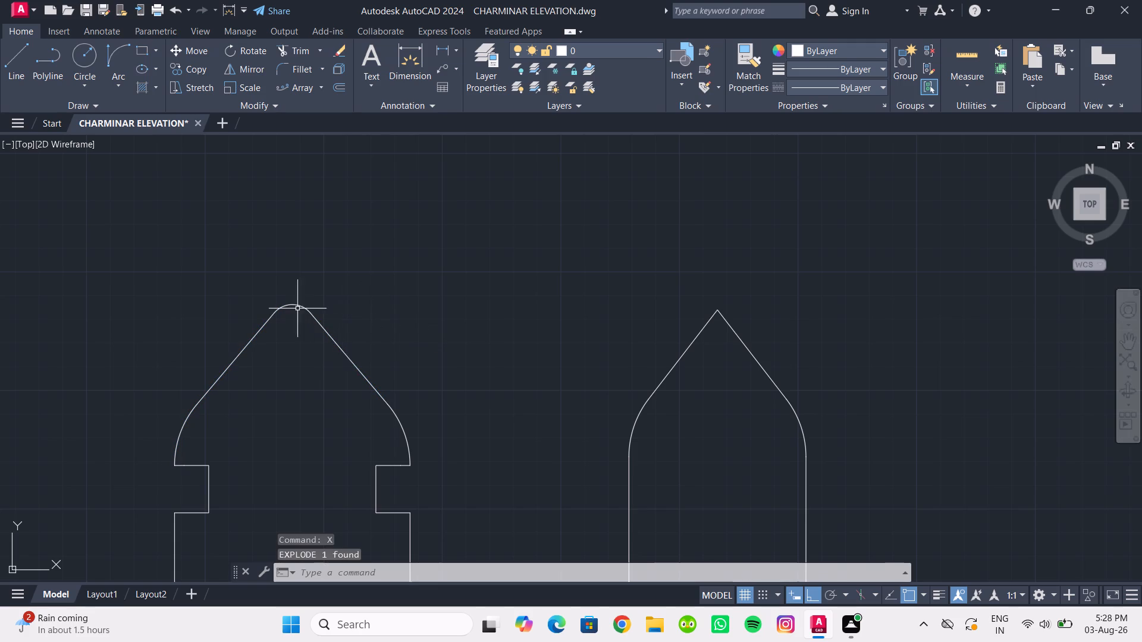
left_click(291, 305)
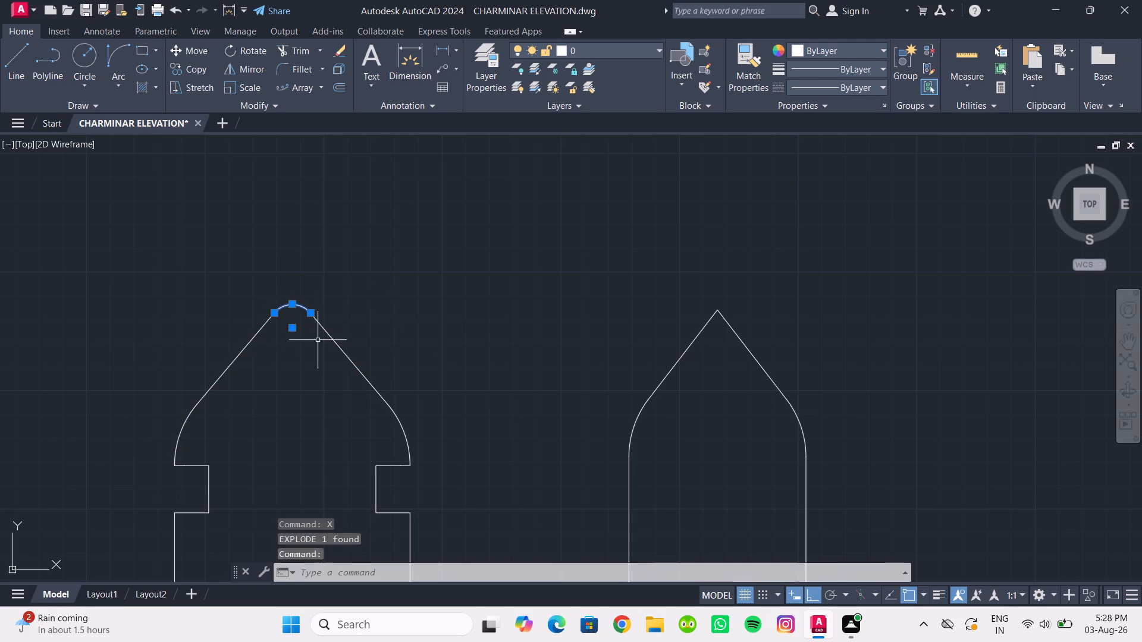
key("Delete")
Draw a vertical construction line from the midpoint of the notched opening's base to above its open apex.
left_click(16, 71)
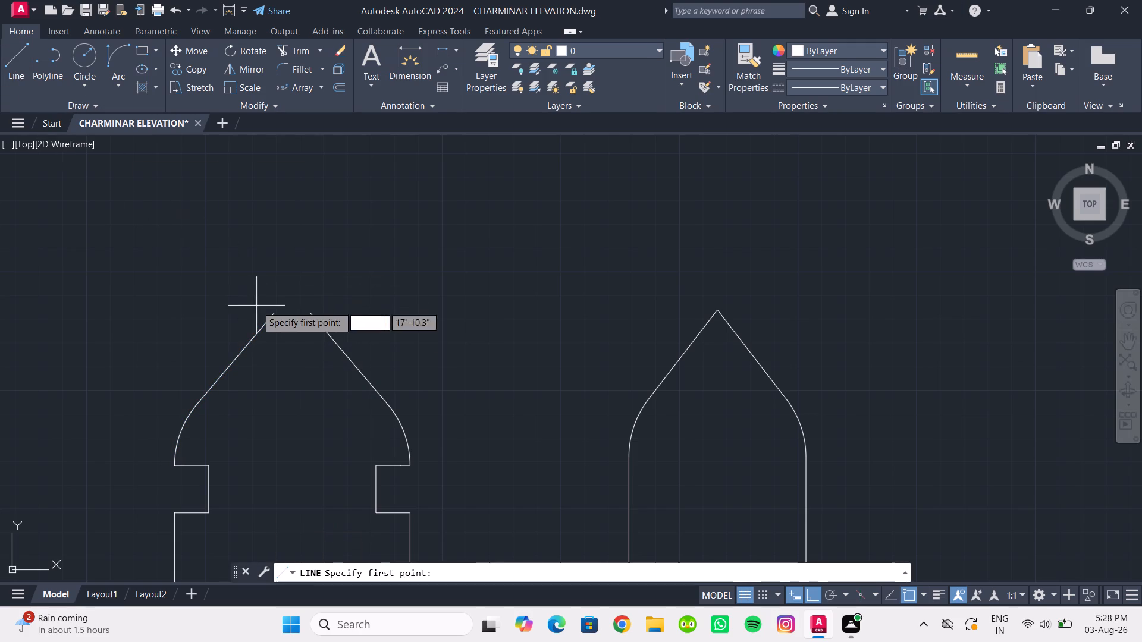
scroll(307, 364, "down", 1)
middle_click_drag(307, 364, 316, 303)
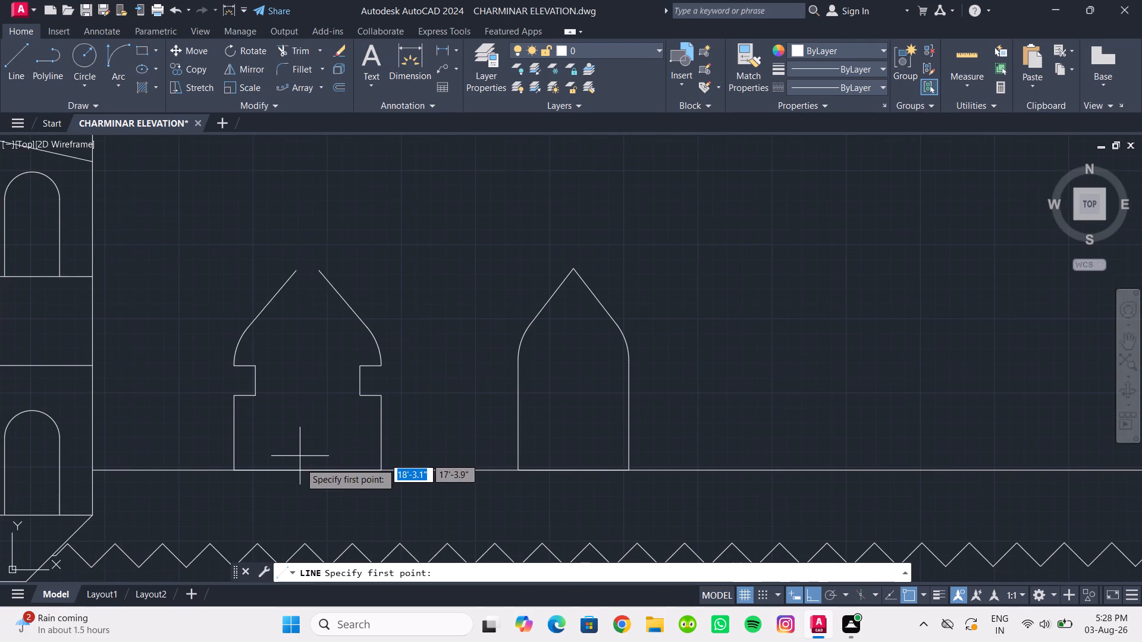
left_click(308, 470)
left_click(320, 206)
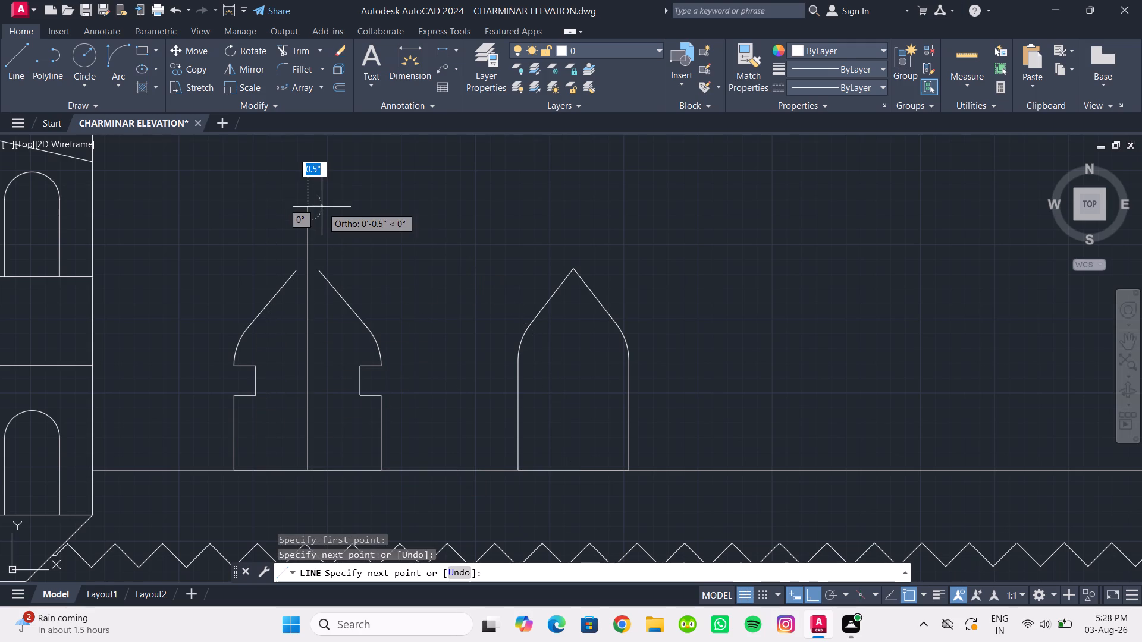
key("Escape")
key("Escape")
Close the notched opening's apex with two short lines continuing its slopes to a sharp point on the centreline.
key("space")
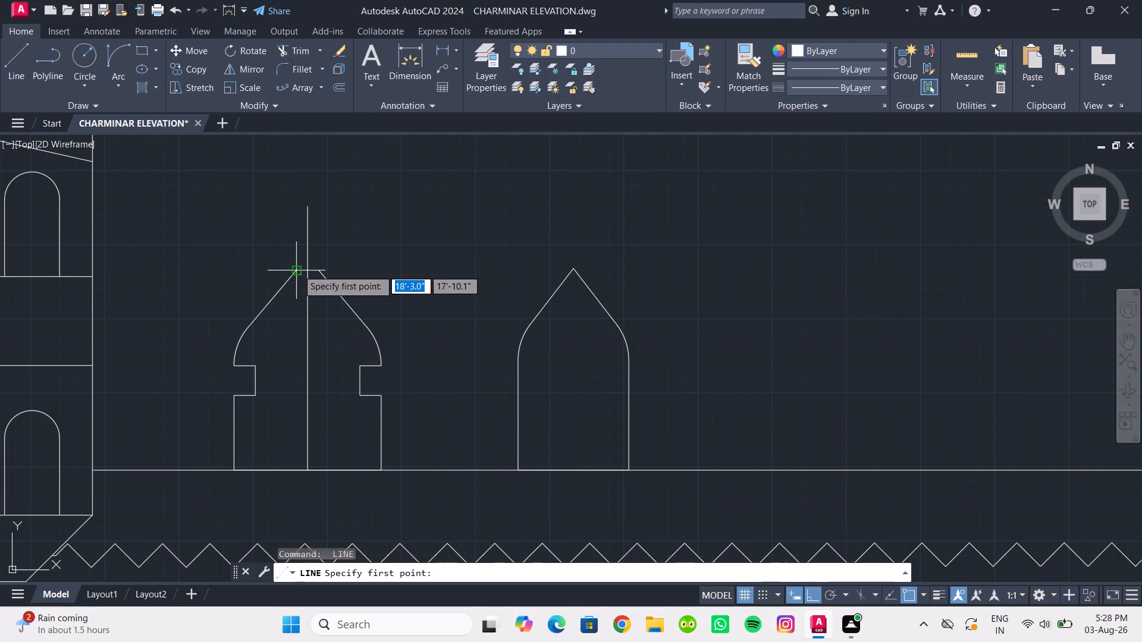
left_click(297, 269)
scroll(307, 259, "up", 3)
left_click(307, 256)
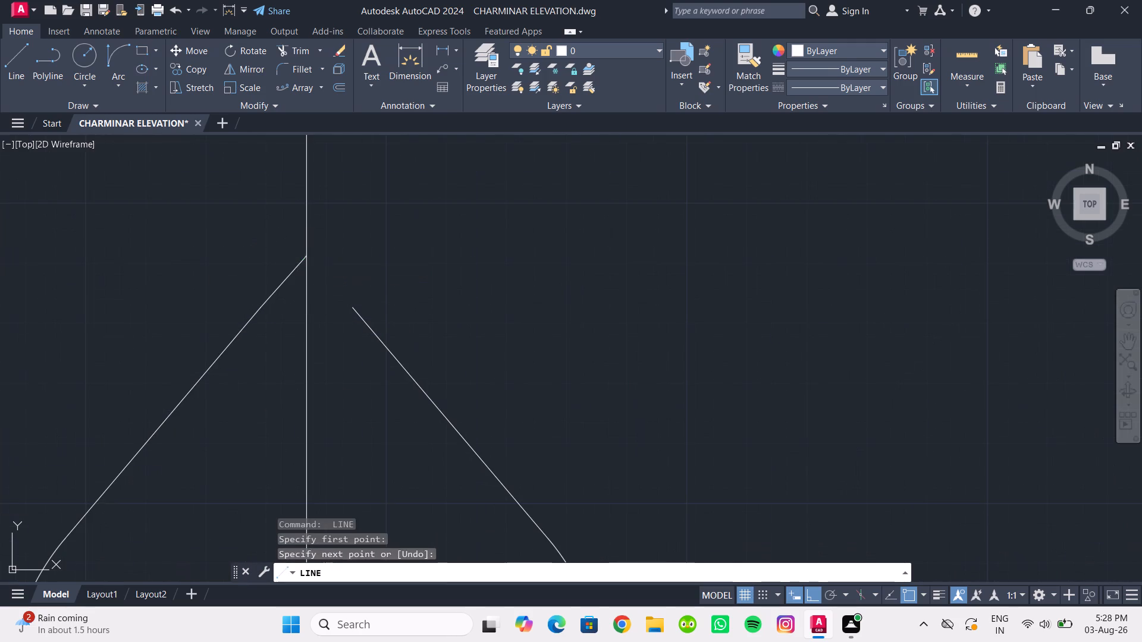
key("Escape")
key("space")
left_click(306, 259)
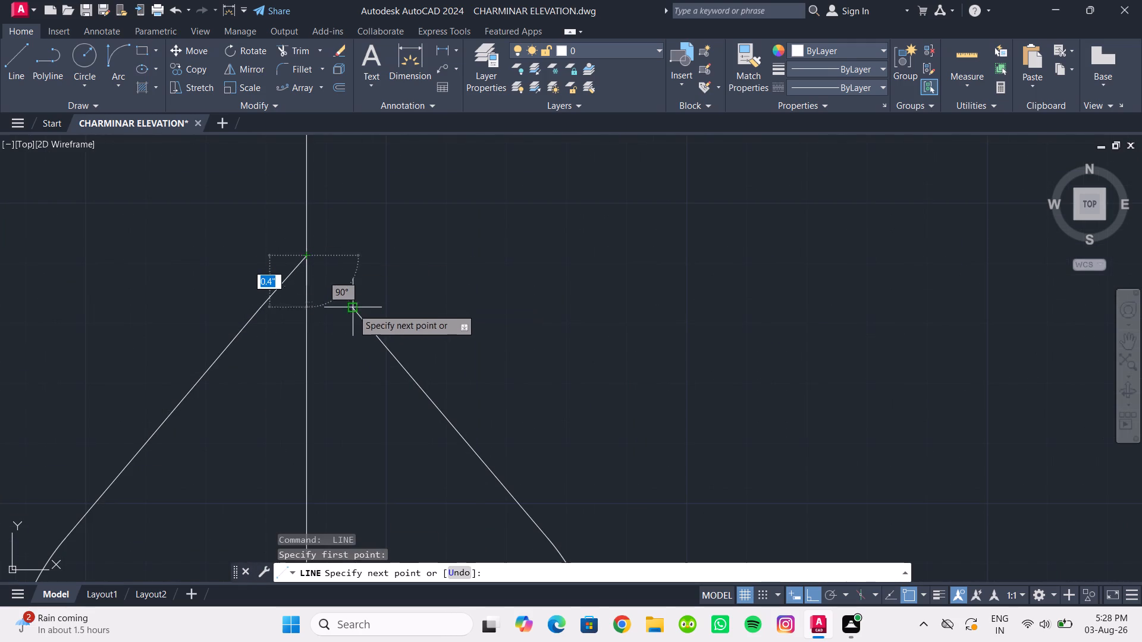
left_click(356, 313)
key("Escape")
Erase the vertical construction line through the notched opening.
scroll(387, 265, "down", 5)
left_click_drag(396, 321, 378, 313)
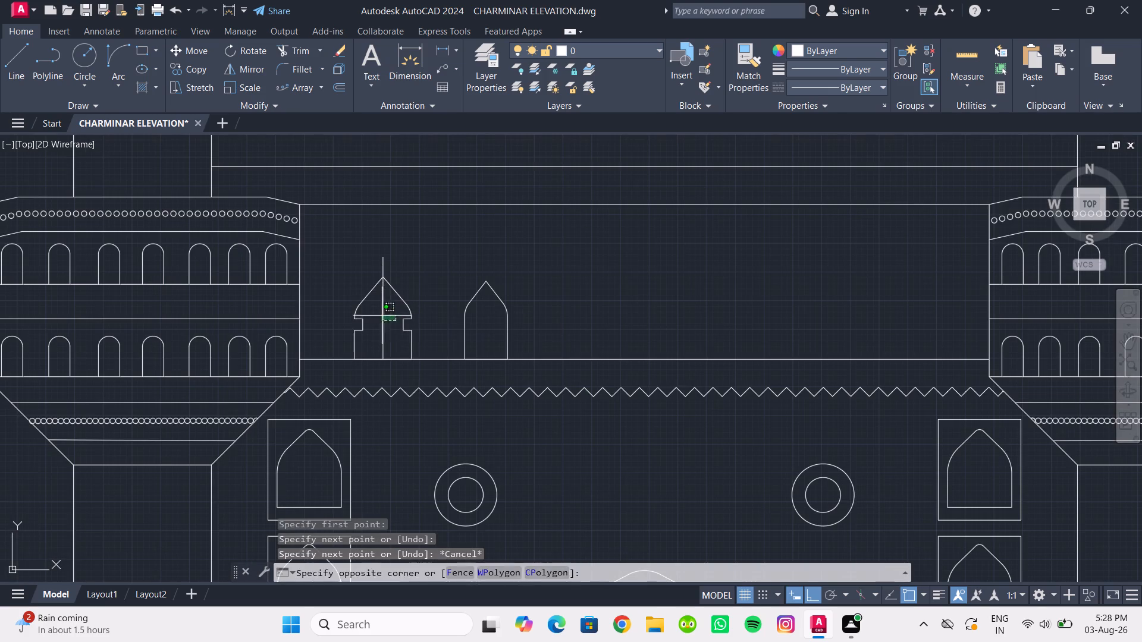
left_click(375, 310)
key("Delete")
Erase the whole second pointed opening beside the notched one.
scroll(442, 345, "up", 1)
middle_click_drag(440, 343, 429, 338)
left_click_drag(433, 217, 468, 268)
left_click(561, 391)
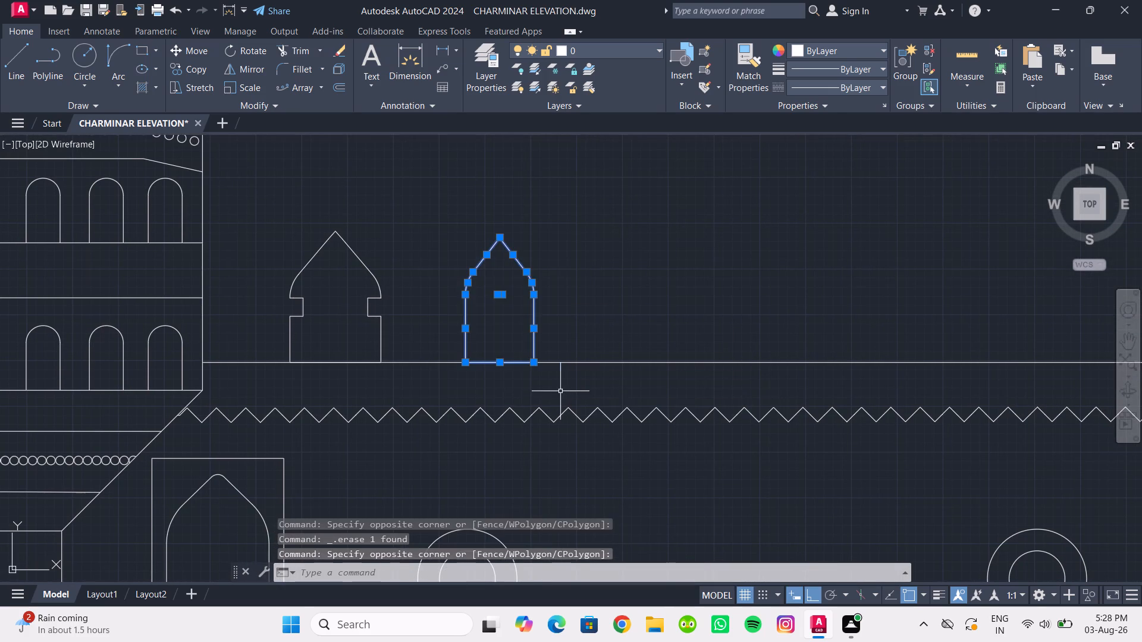
key("Delete")
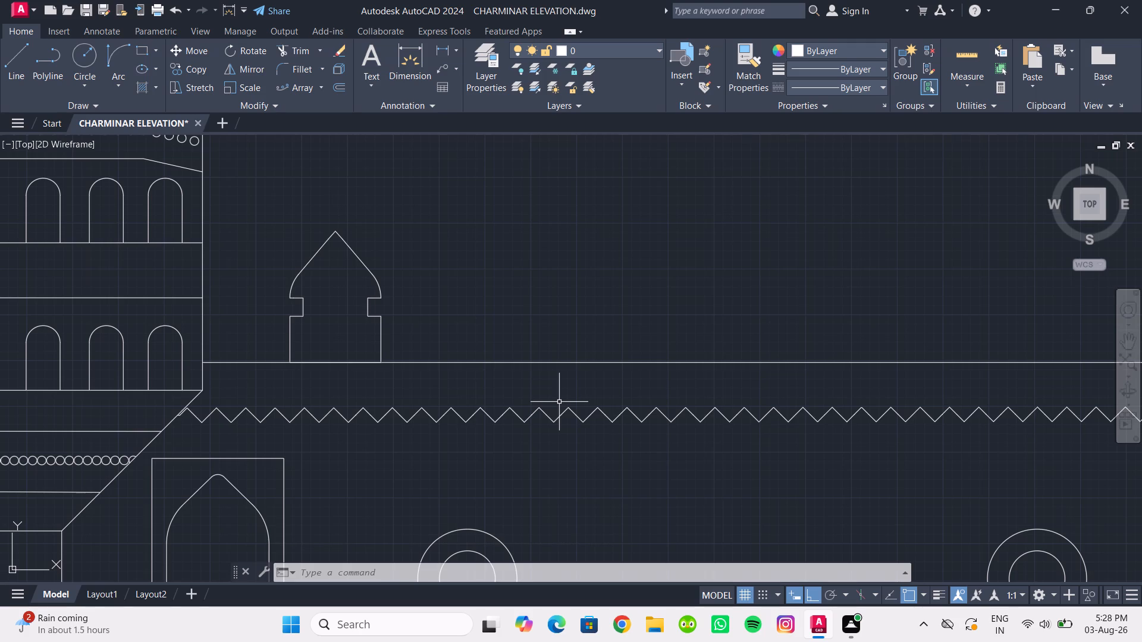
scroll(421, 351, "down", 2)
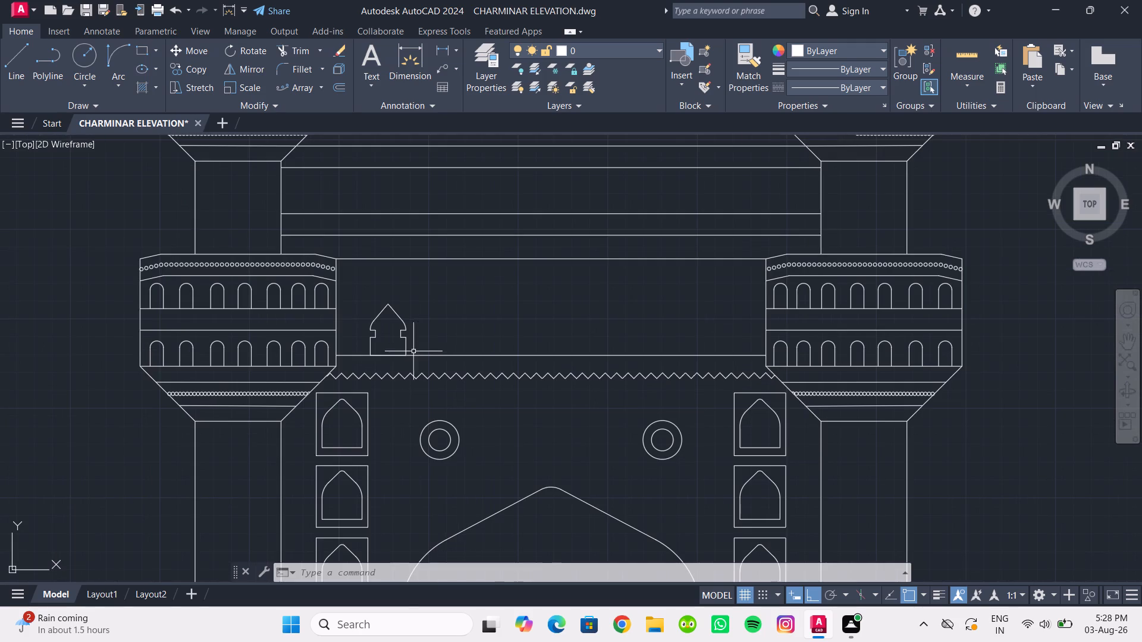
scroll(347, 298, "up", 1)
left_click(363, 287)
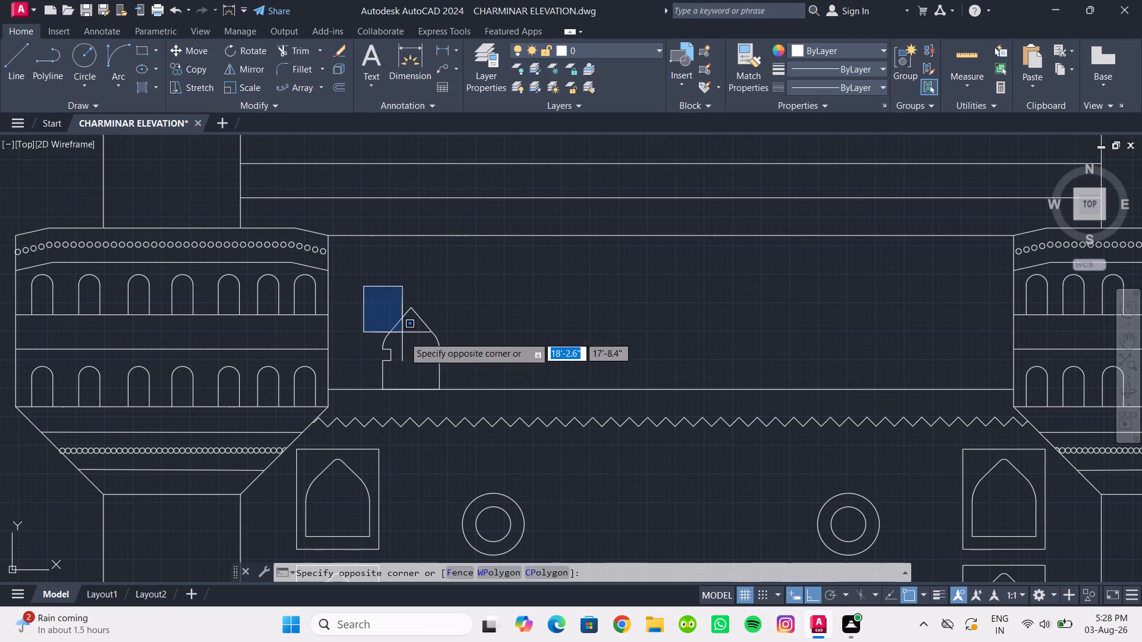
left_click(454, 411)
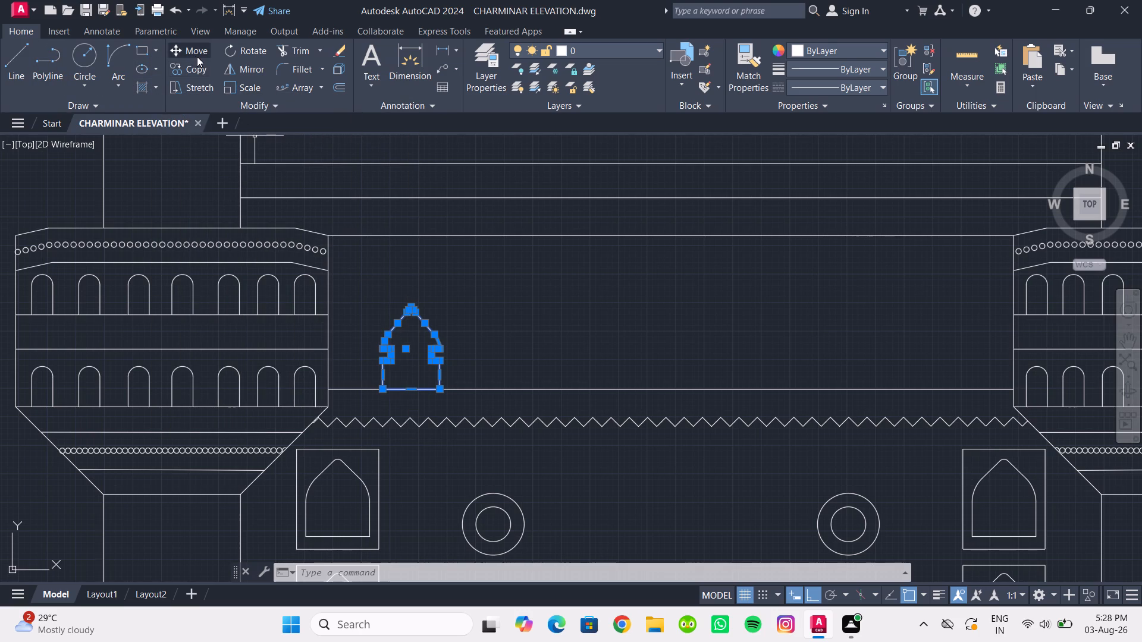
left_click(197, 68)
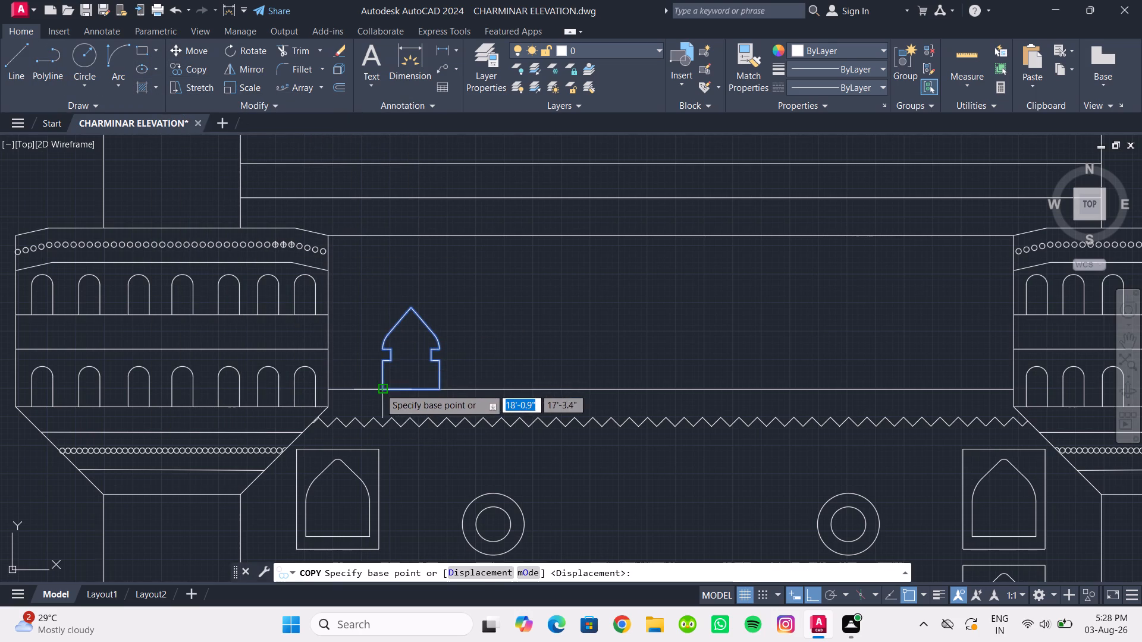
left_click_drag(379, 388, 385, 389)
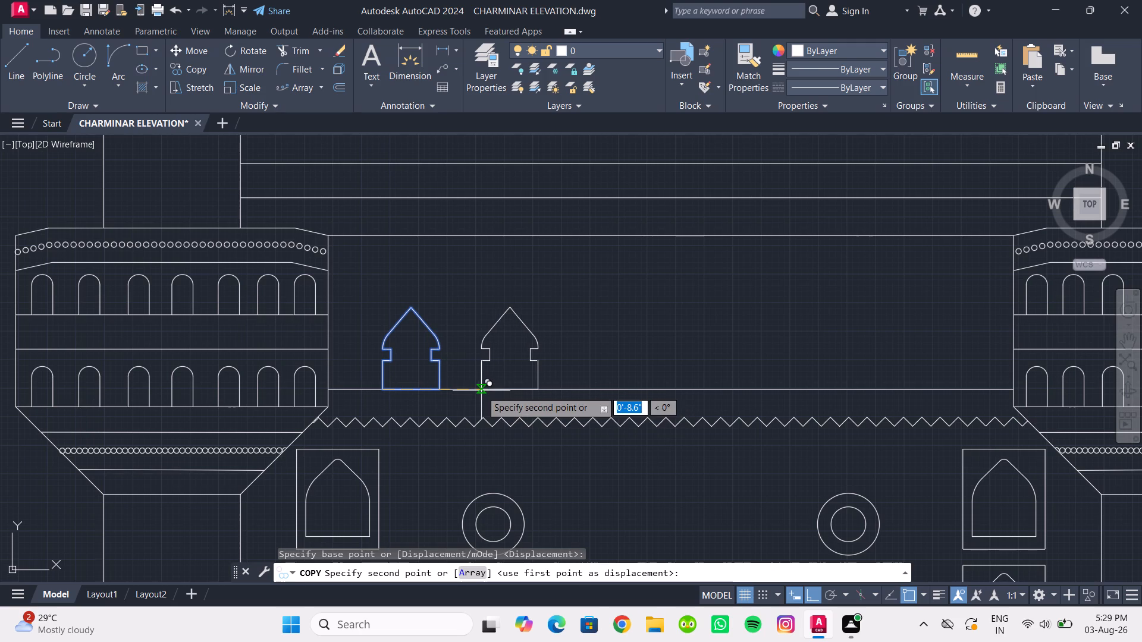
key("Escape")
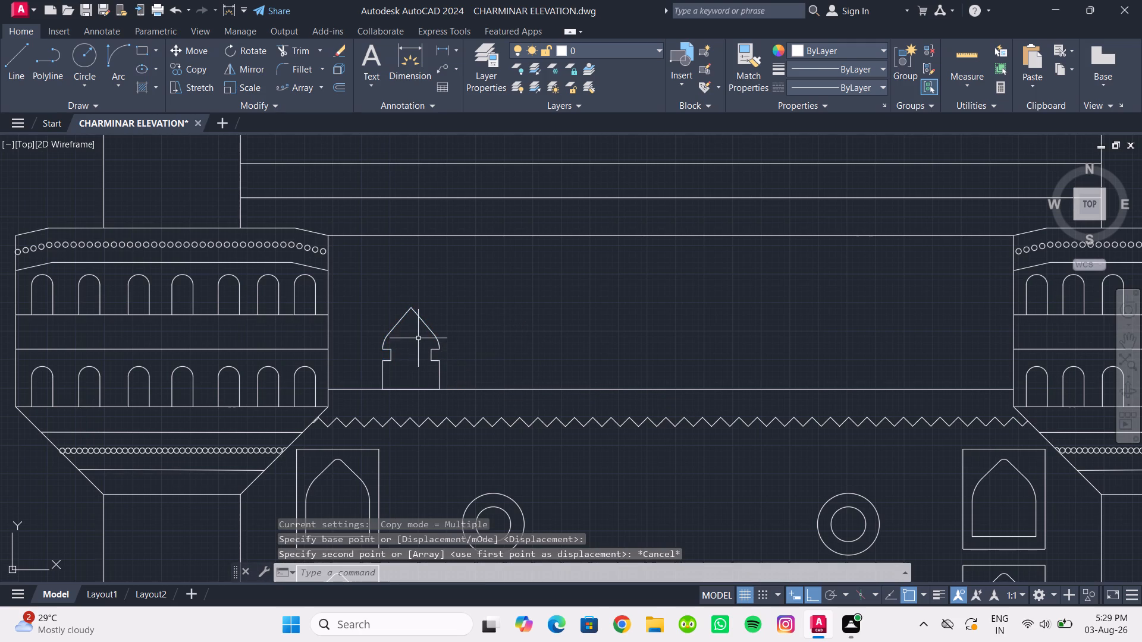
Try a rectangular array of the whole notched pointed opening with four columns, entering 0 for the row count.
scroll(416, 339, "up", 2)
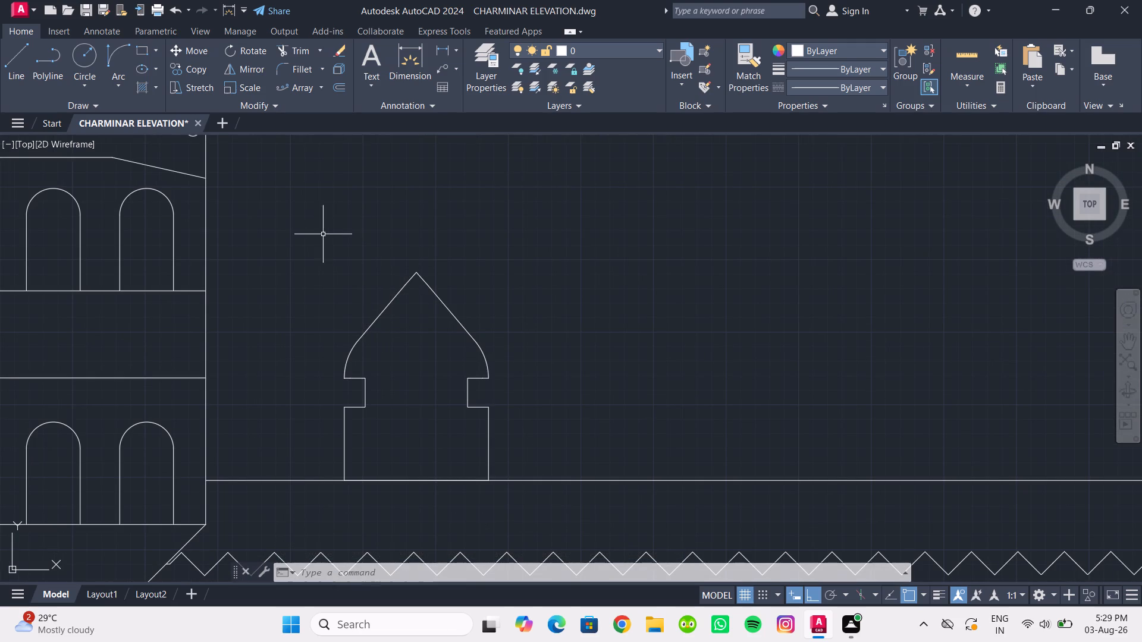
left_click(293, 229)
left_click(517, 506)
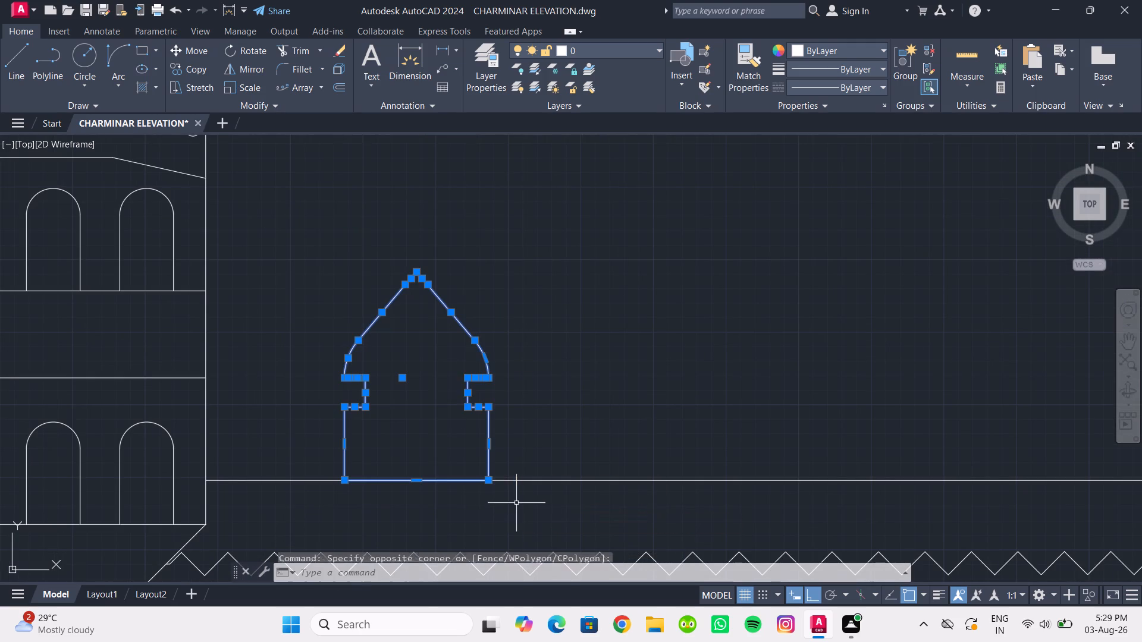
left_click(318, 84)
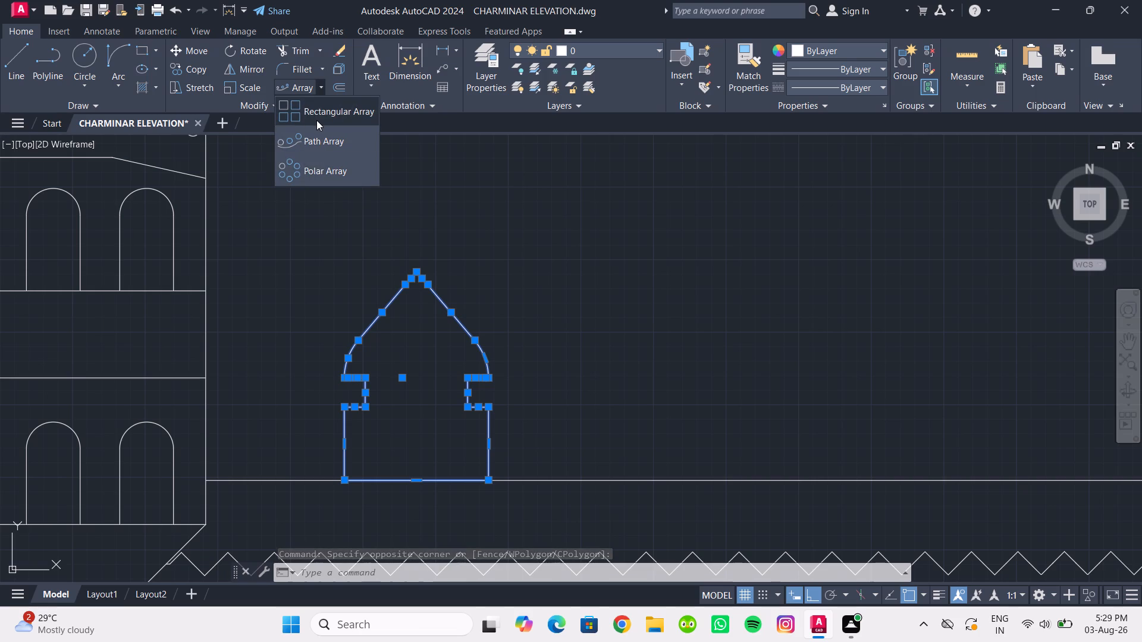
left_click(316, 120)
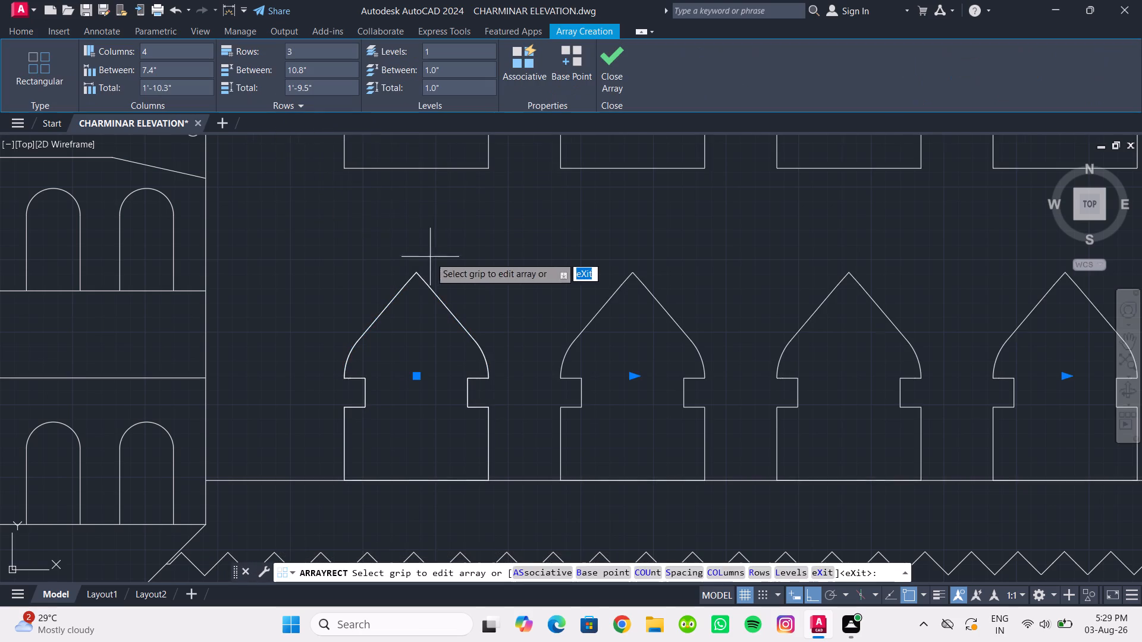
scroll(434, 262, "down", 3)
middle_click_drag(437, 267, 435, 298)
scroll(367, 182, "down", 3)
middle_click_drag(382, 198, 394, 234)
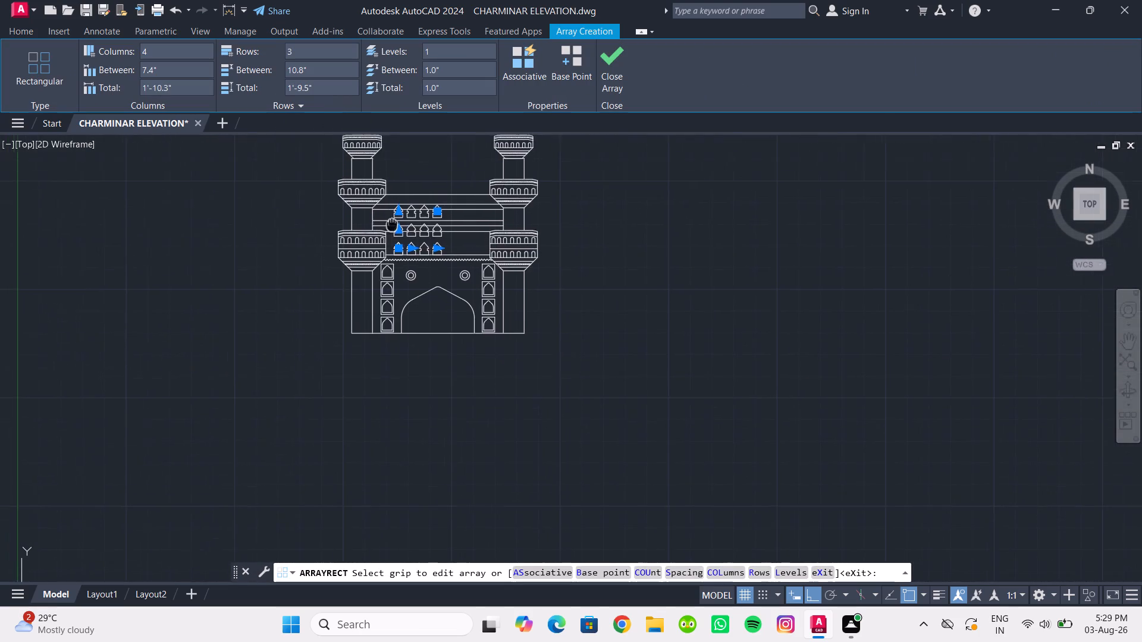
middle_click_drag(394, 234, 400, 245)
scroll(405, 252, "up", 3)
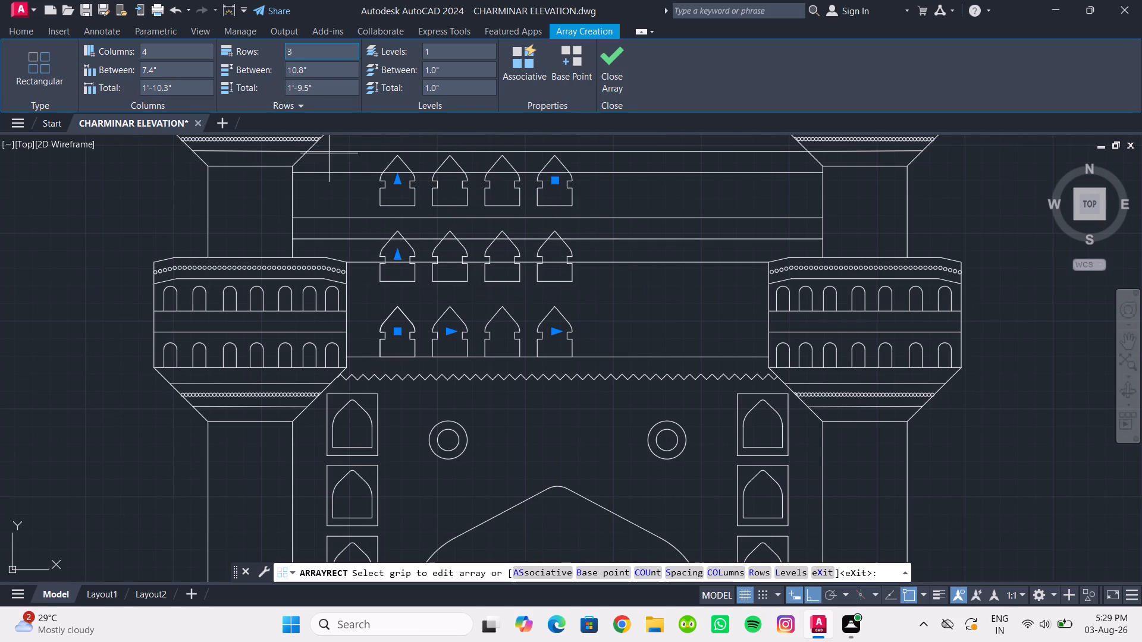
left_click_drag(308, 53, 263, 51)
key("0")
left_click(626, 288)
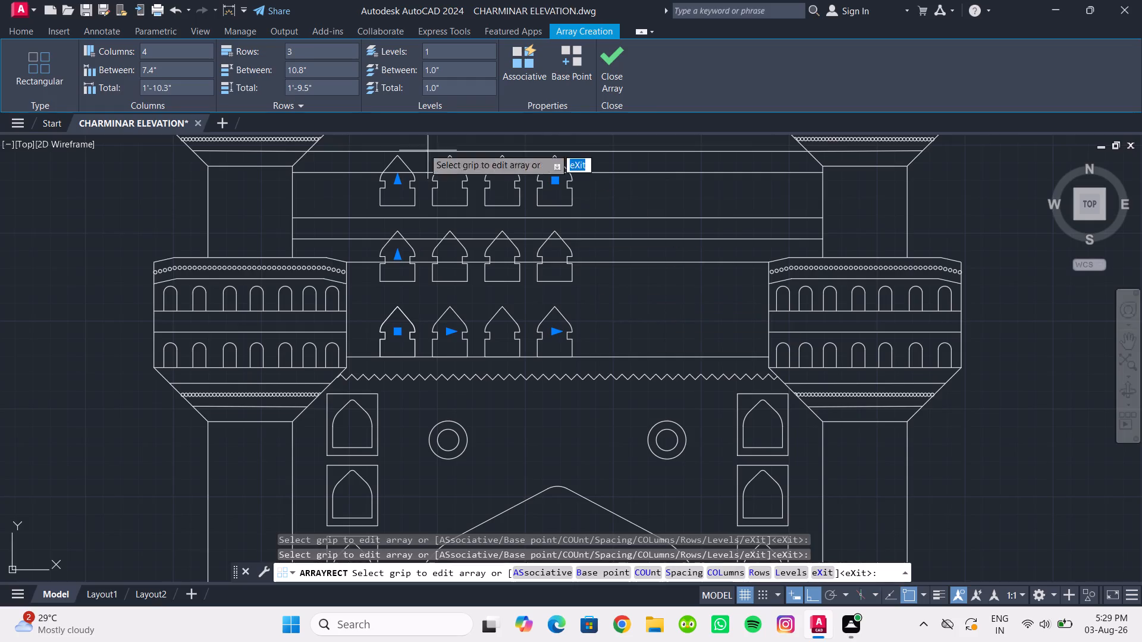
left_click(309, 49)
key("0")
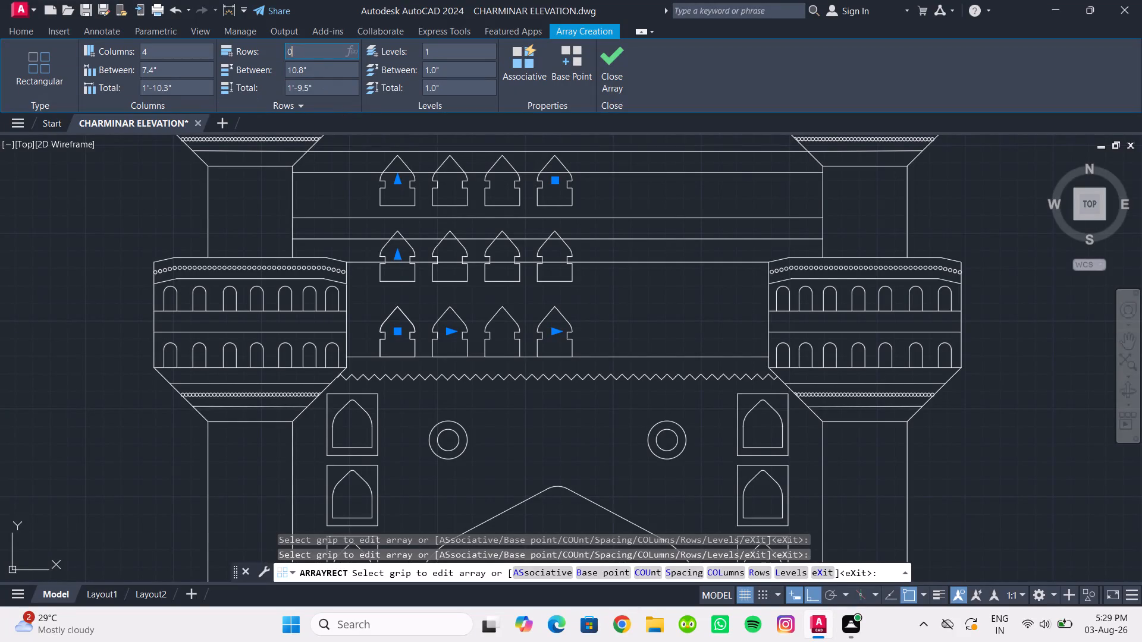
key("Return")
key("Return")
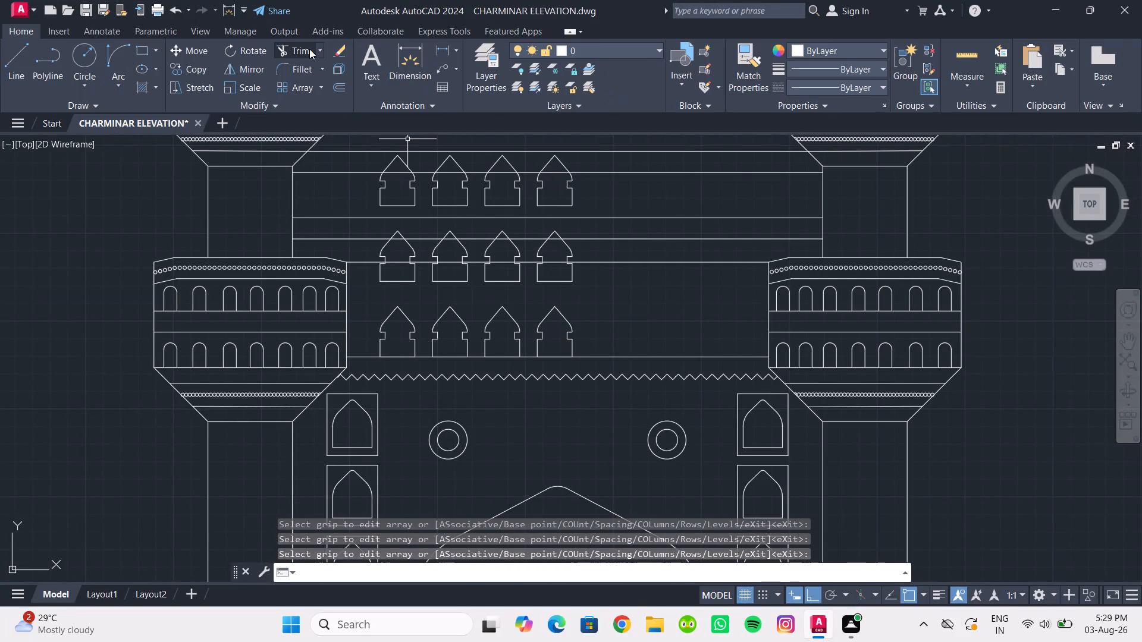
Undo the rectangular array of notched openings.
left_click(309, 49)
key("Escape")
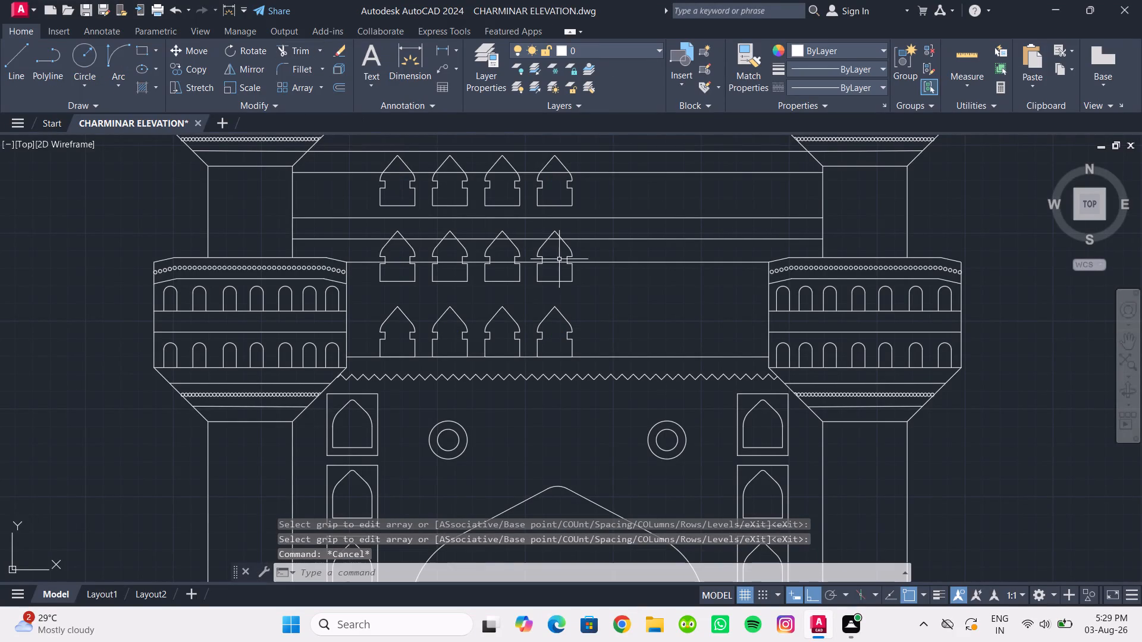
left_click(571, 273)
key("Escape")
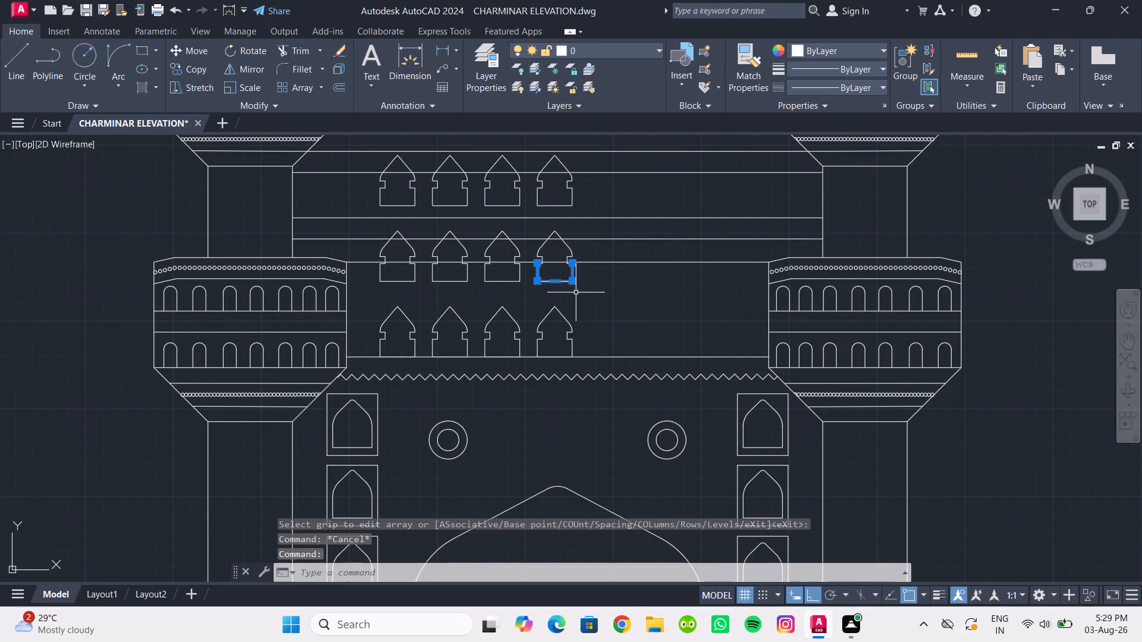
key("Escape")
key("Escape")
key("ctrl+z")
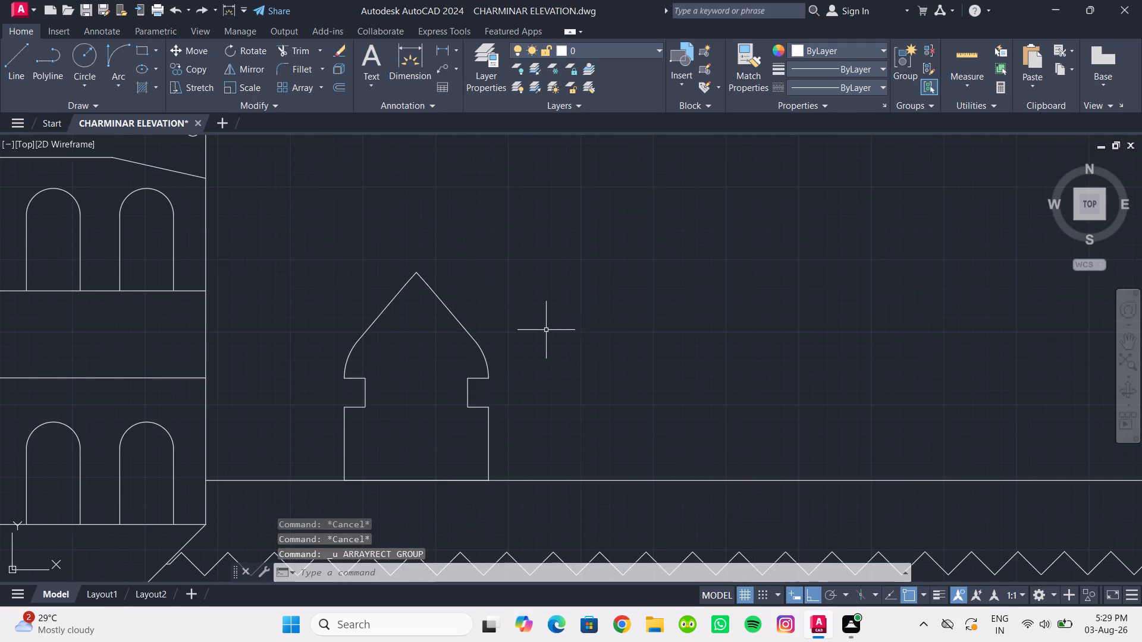
Create a path array of the notched pointed opening along the horizontal line at its base between the two towers.
scroll(544, 330, "down", 2)
left_click(435, 291)
left_click(541, 412)
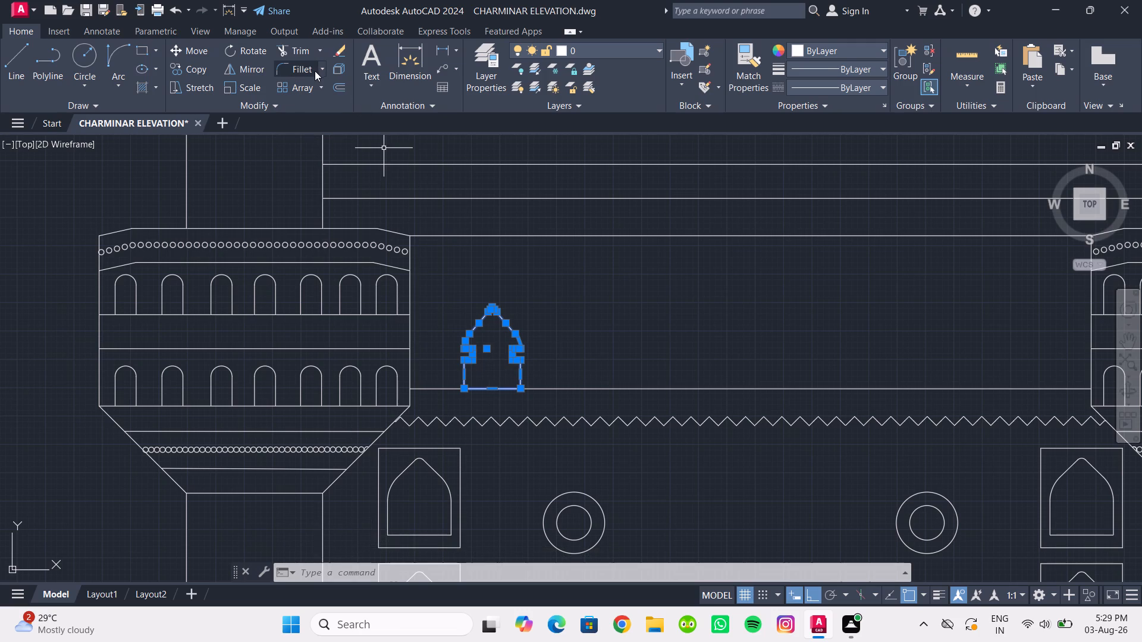
left_click(321, 84)
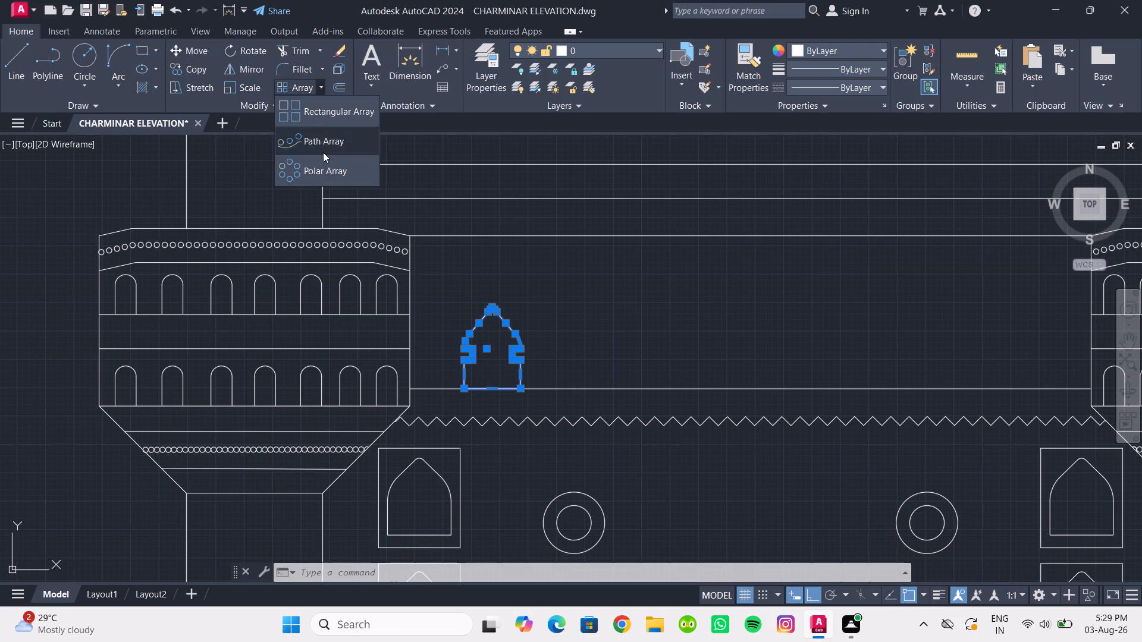
left_click(323, 152)
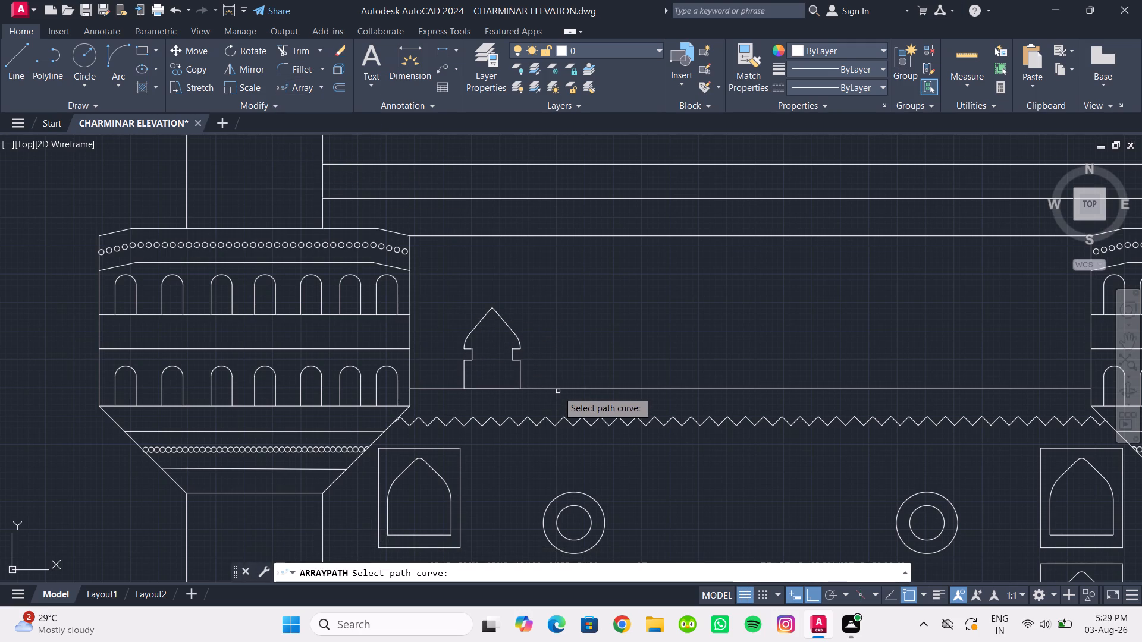
left_click(551, 389)
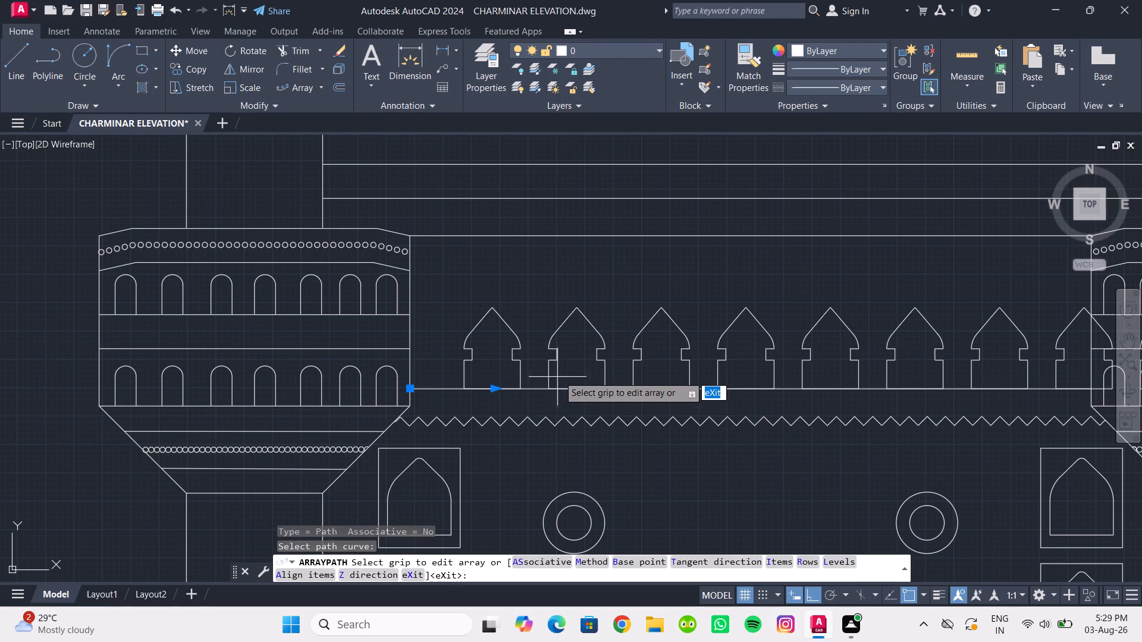
scroll(540, 285, "down", 1)
middle_click_drag(537, 286, 466, 276)
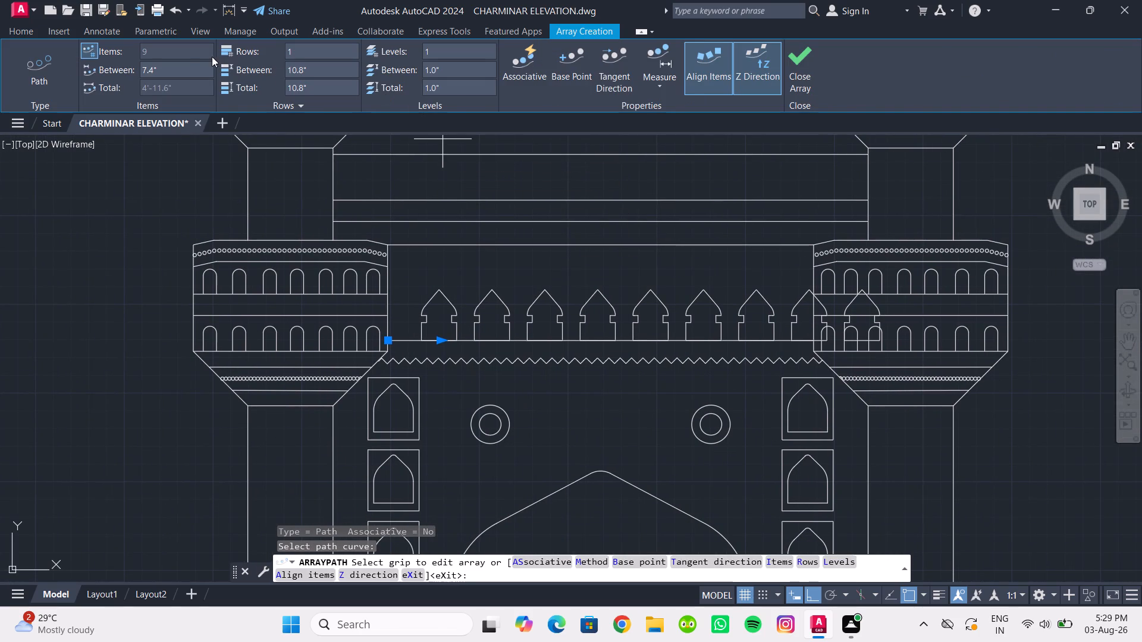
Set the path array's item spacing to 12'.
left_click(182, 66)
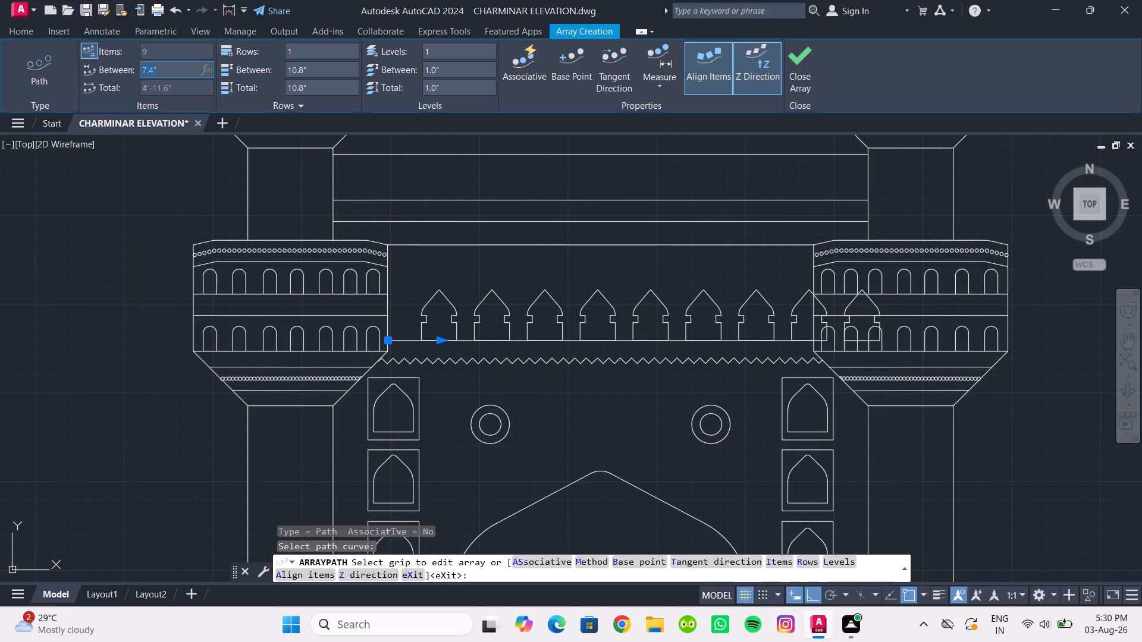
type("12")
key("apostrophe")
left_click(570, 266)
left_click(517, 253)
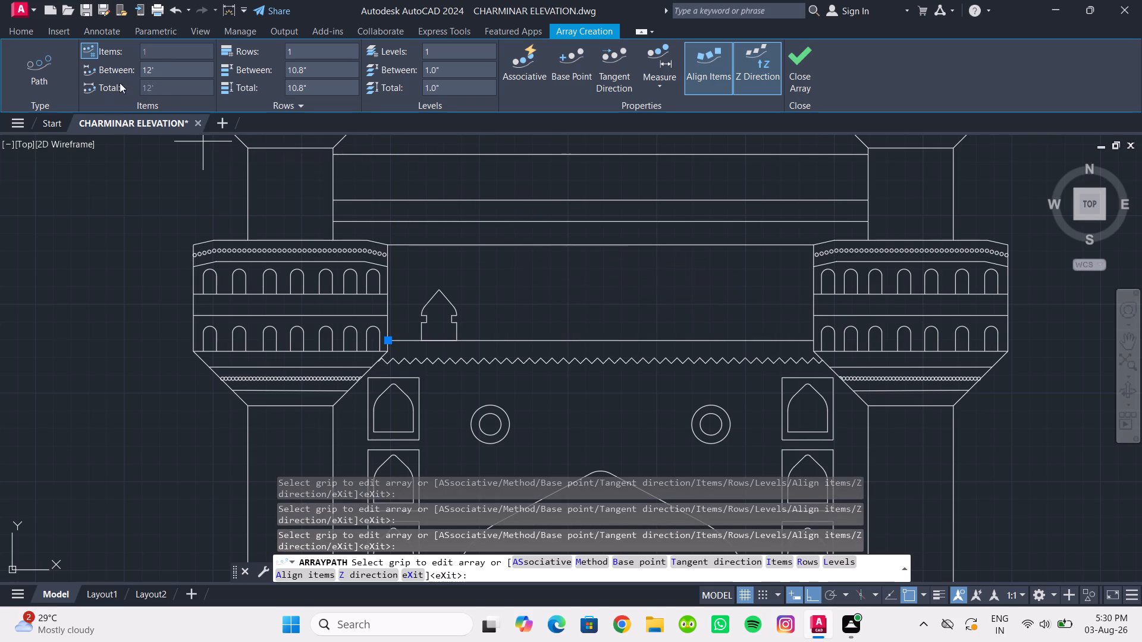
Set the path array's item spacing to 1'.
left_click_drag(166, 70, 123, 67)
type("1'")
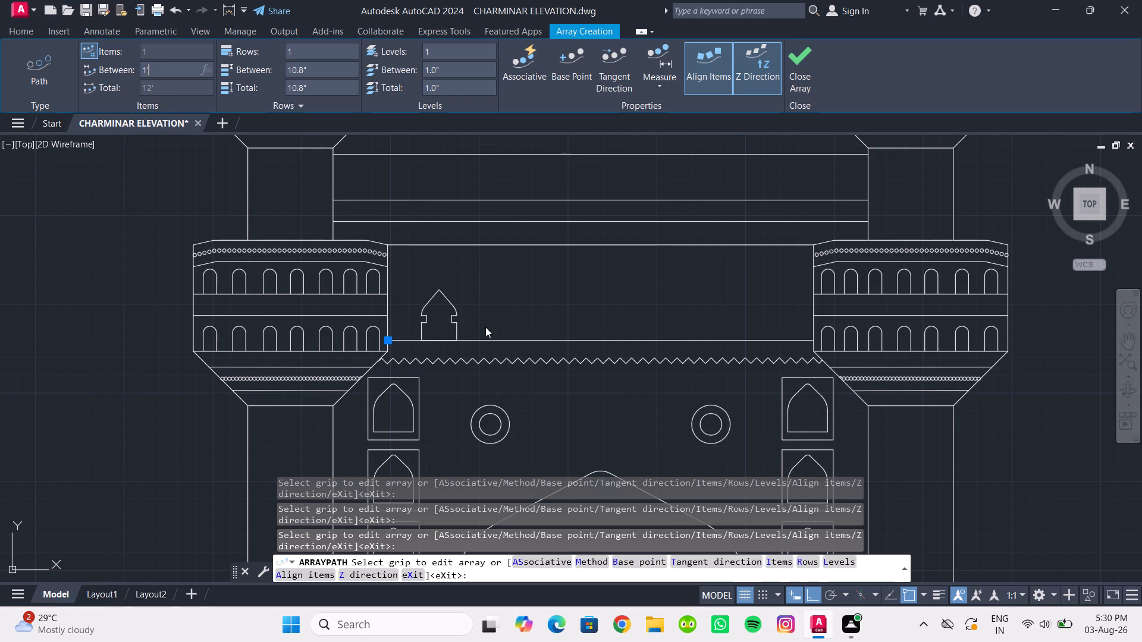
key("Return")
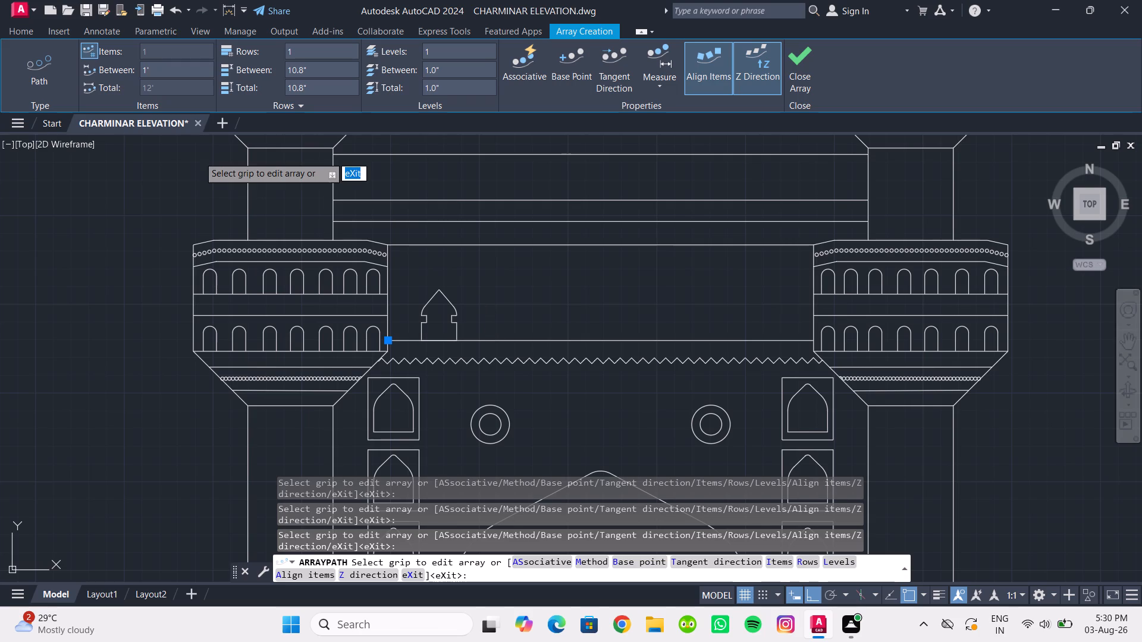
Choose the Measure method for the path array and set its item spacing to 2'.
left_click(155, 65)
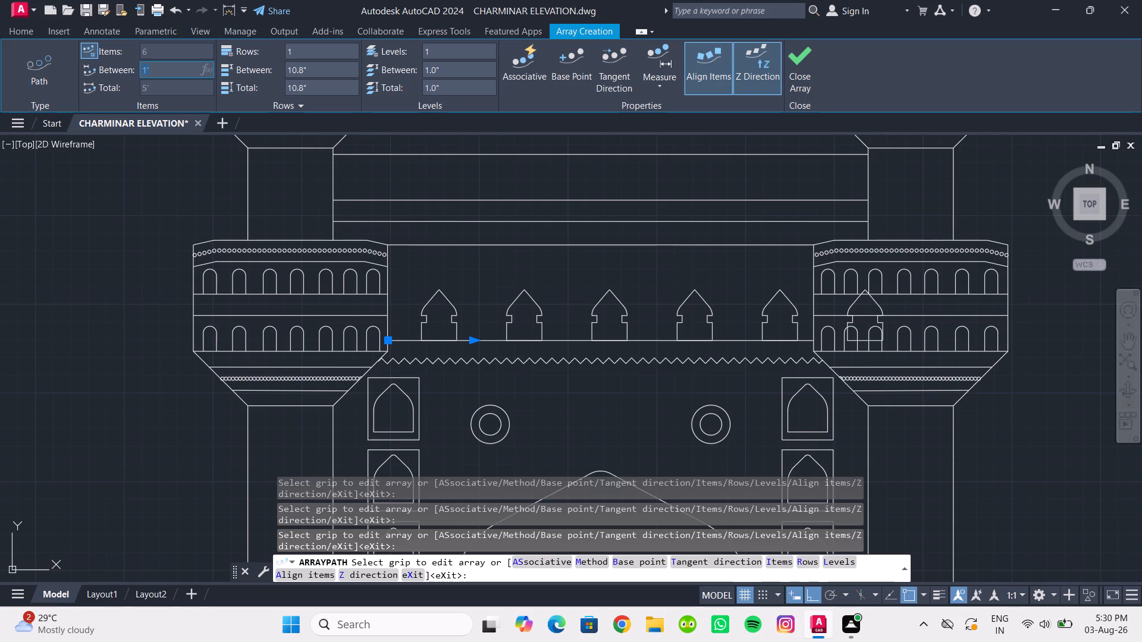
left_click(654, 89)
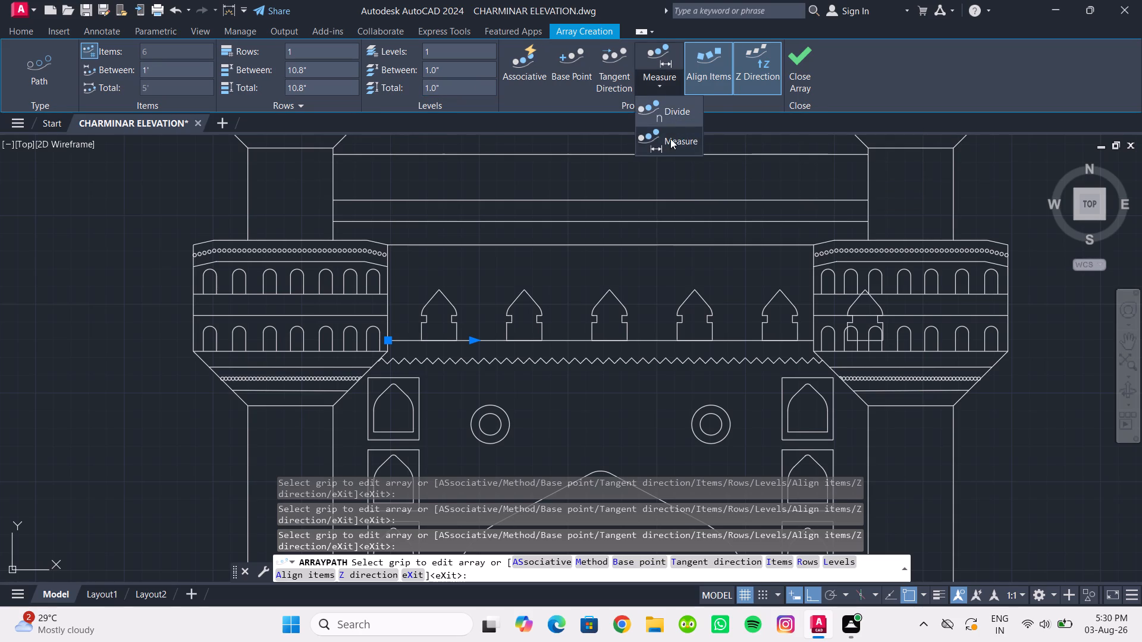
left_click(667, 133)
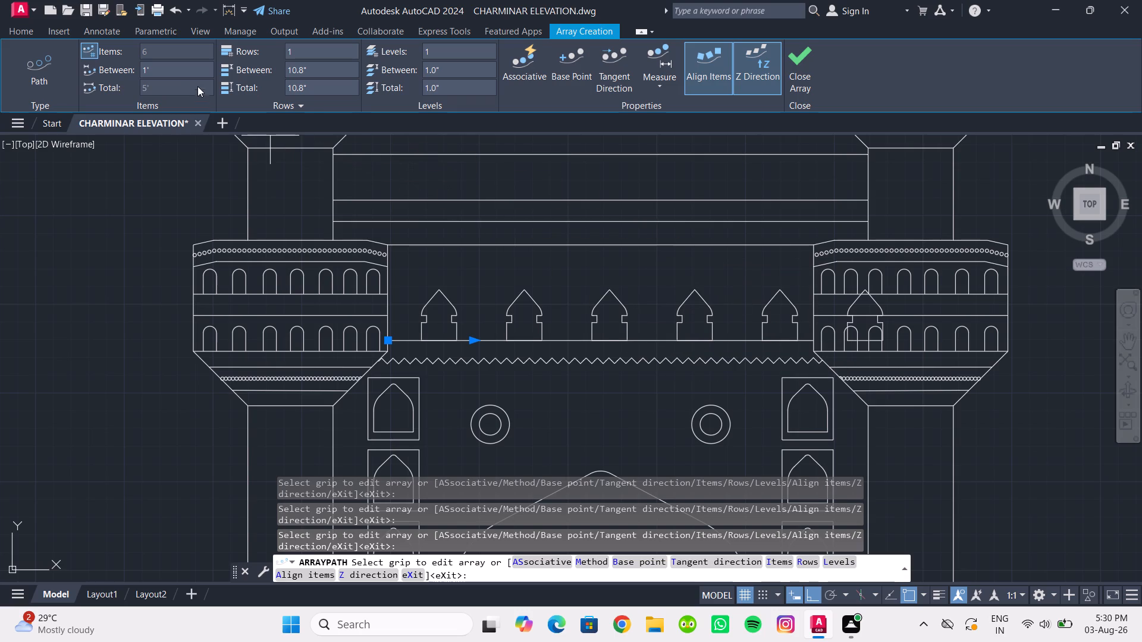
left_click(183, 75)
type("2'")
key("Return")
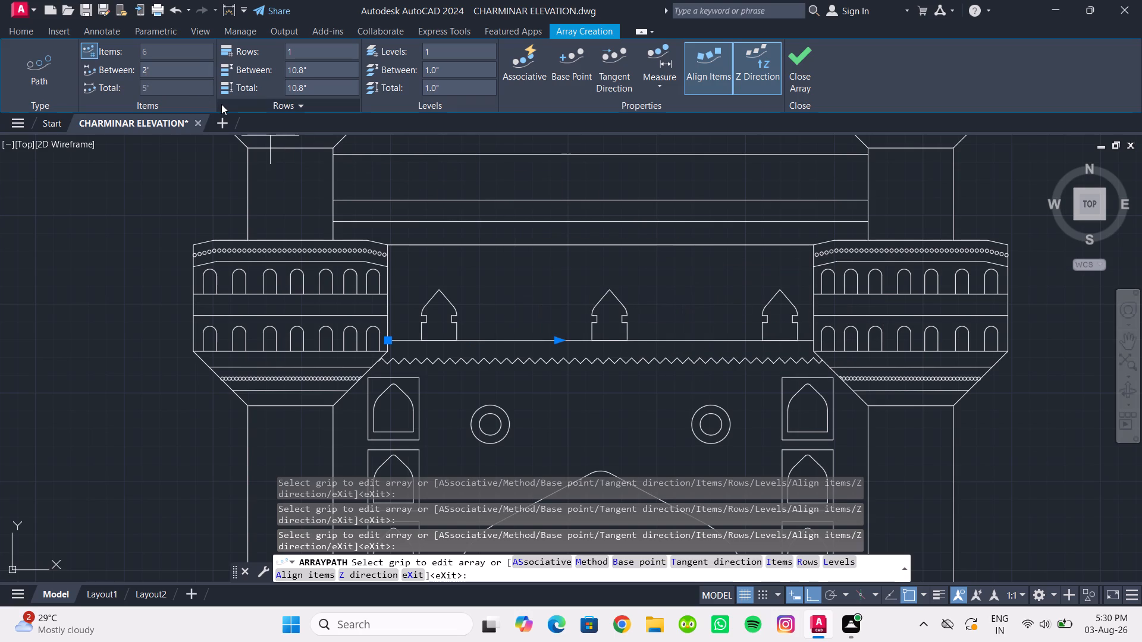
Set the path array's item spacing to 1' and finish the array of notched openings.
left_click(159, 63)
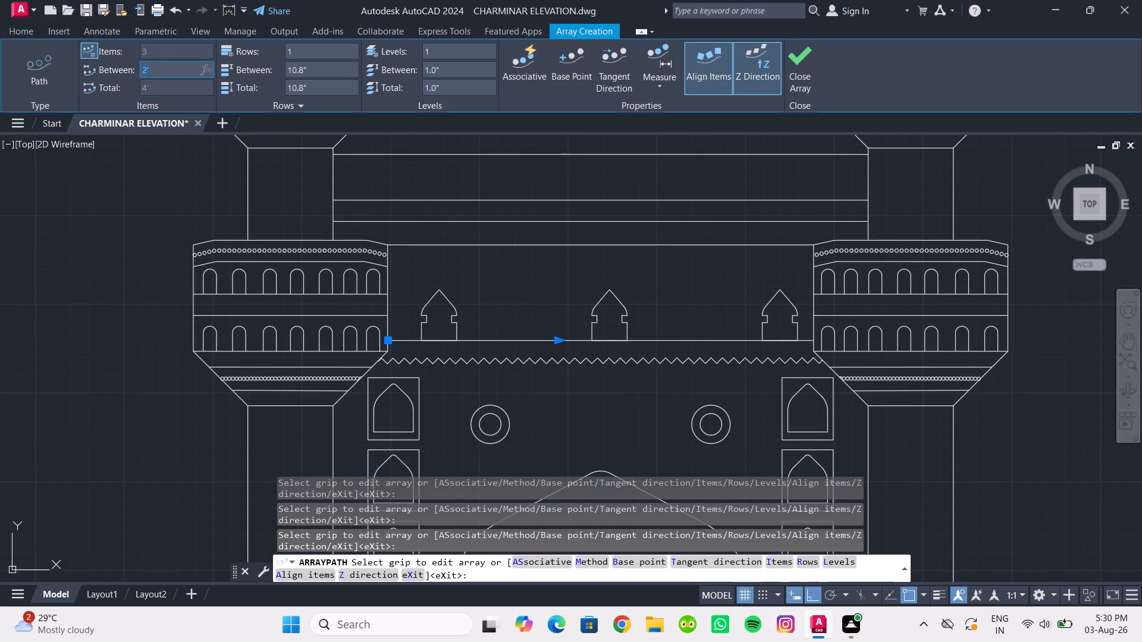
type("1'")
key("Return")
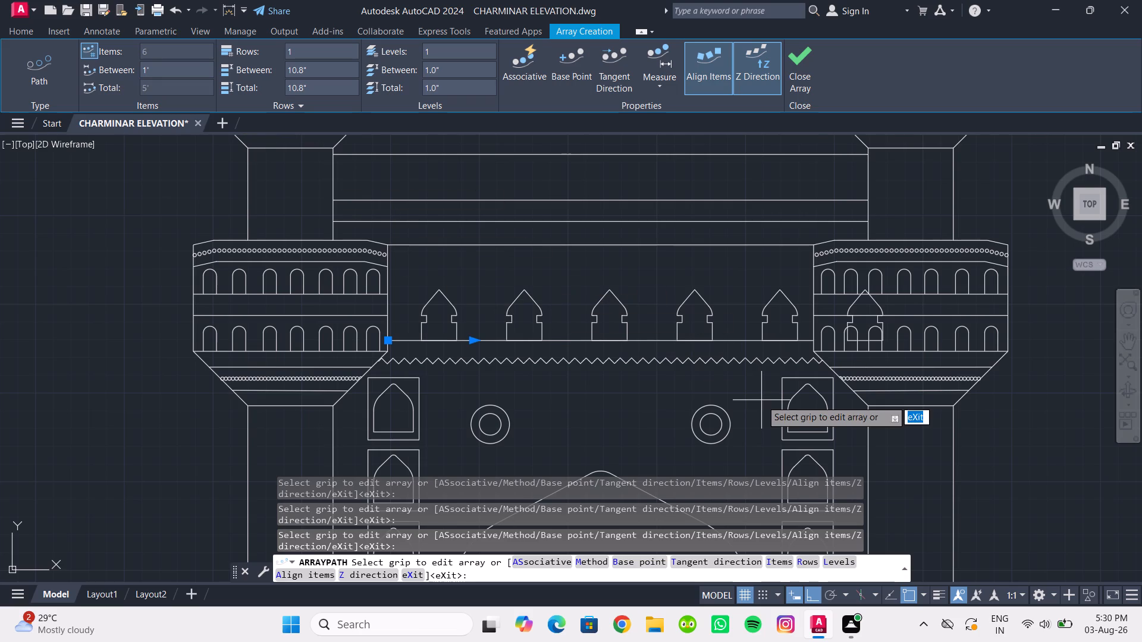
key("Escape")
key("Escape")
Erase the surplus notched opening that overlaps the arches of the right tower's balcony.
scroll(848, 293, "up", 1)
middle_click_drag(846, 295, 834, 293)
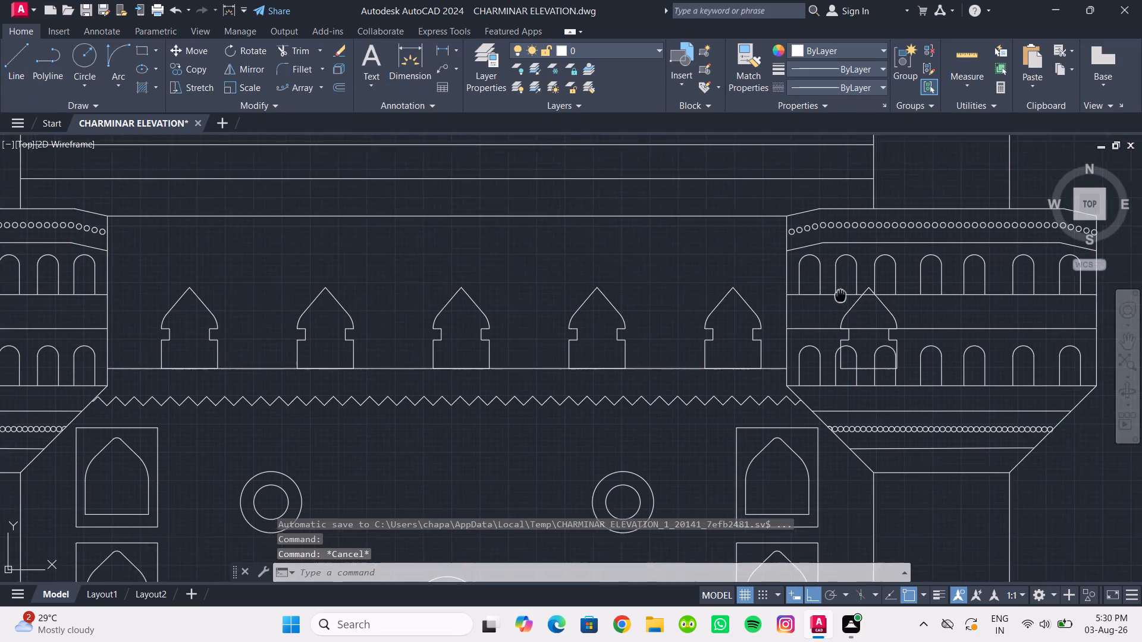
middle_click_drag(834, 293, 821, 284)
left_click(808, 266)
left_click(883, 372)
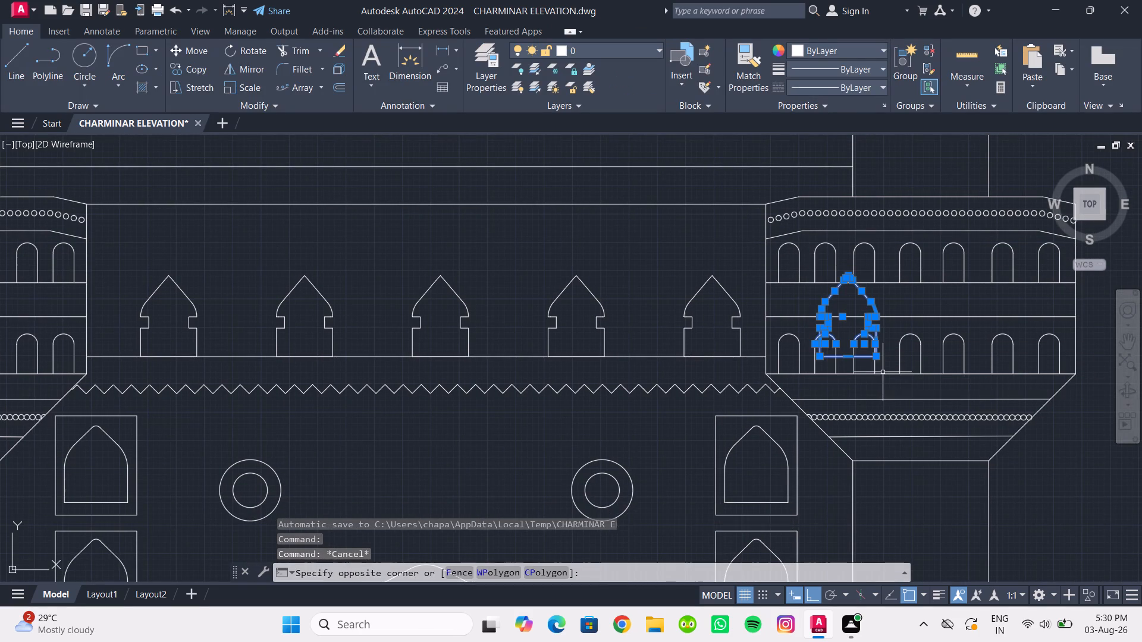
scroll(883, 372, "up", 1)
key("Delete")
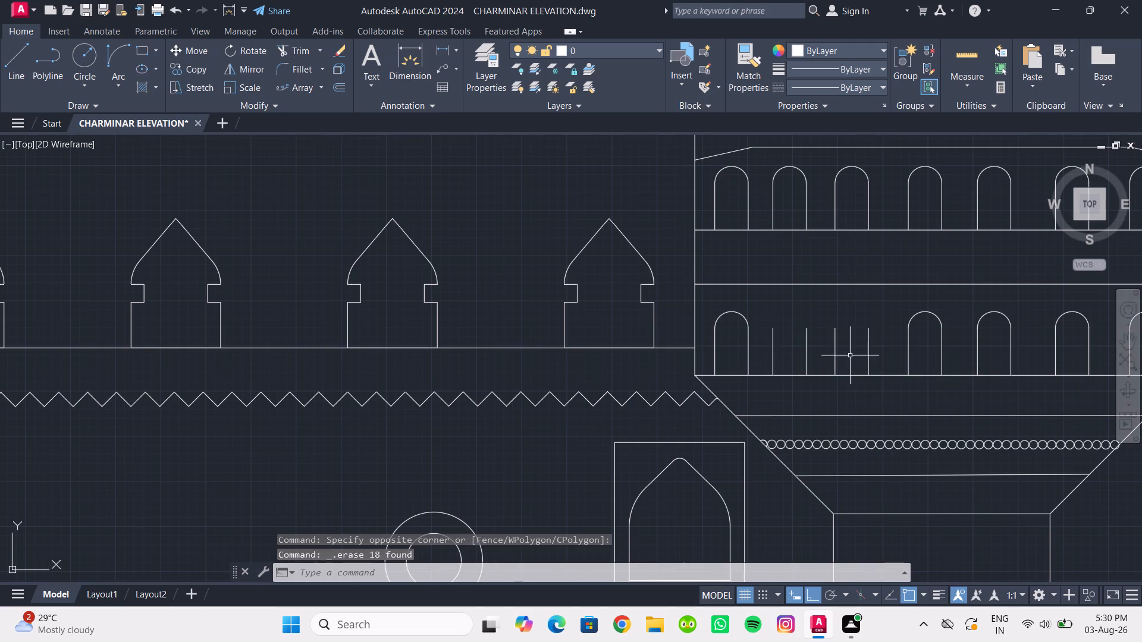
Fillet the two pairs of open uprights in the lower balcony arcade of the right tower into rounded arches.
scroll(850, 355, "up", 1)
middle_click_drag(843, 354, 824, 356)
left_click(305, 68)
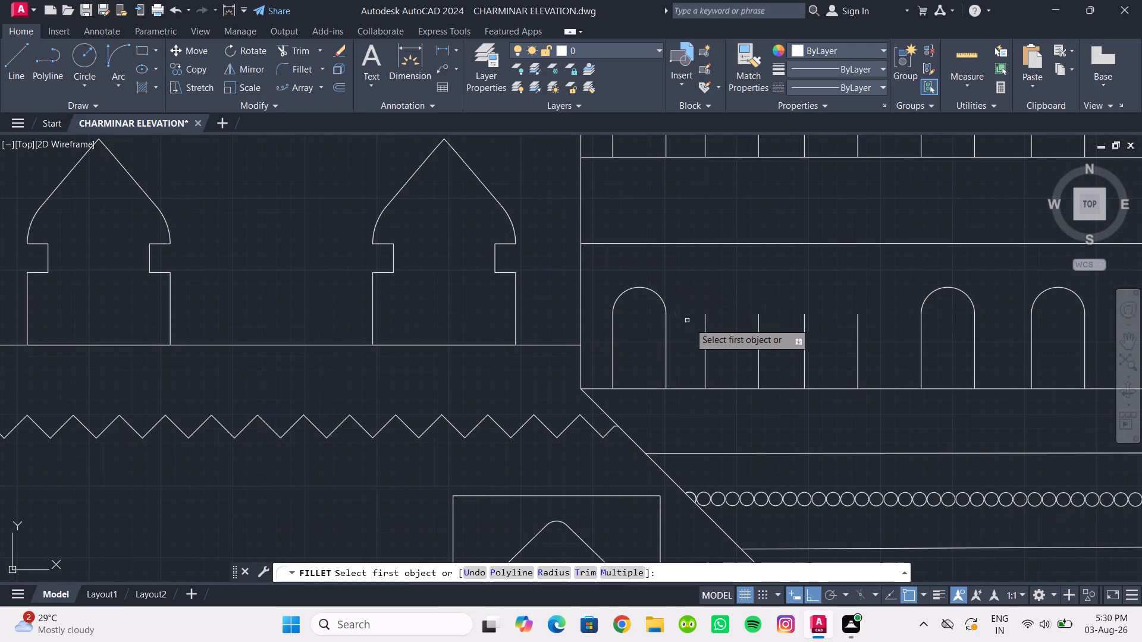
left_click(705, 337)
left_click(760, 342)
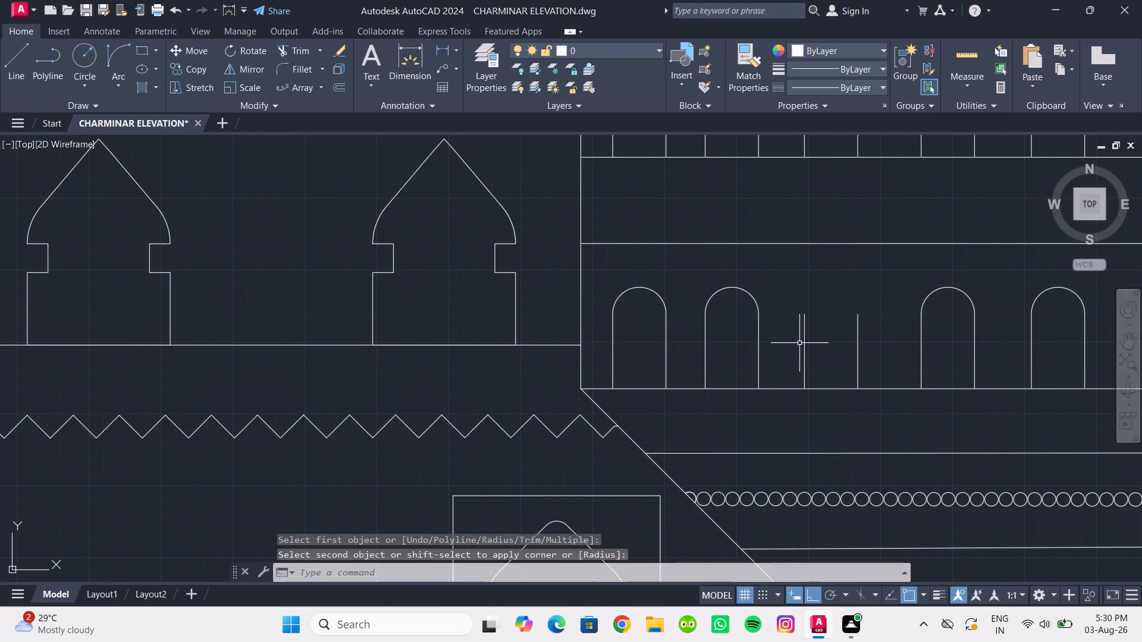
left_click(306, 67)
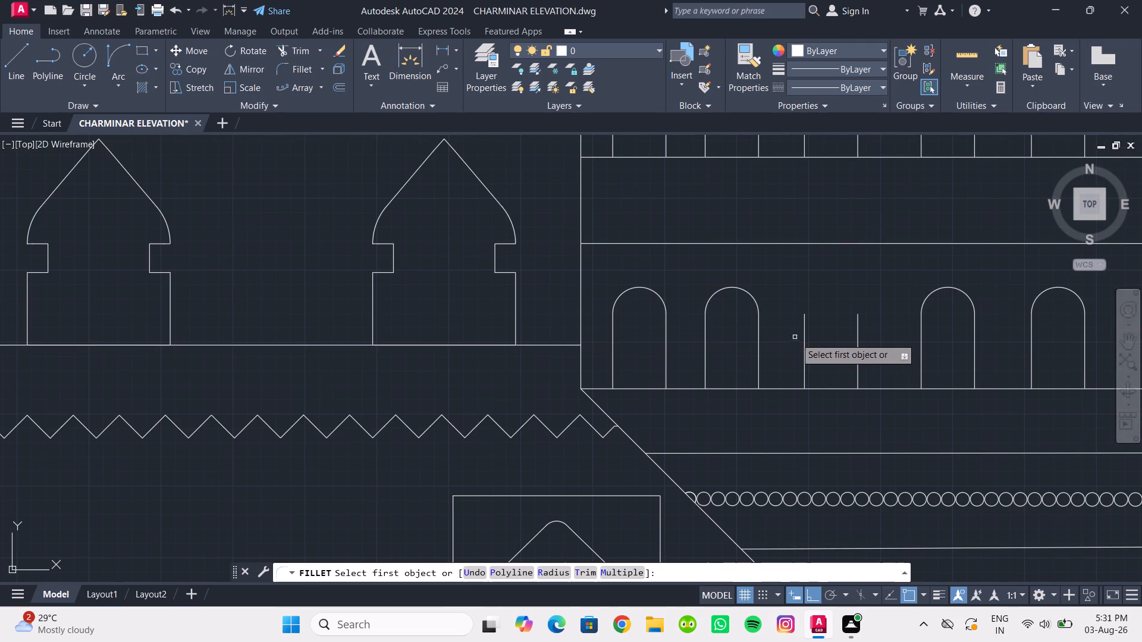
left_click(805, 351)
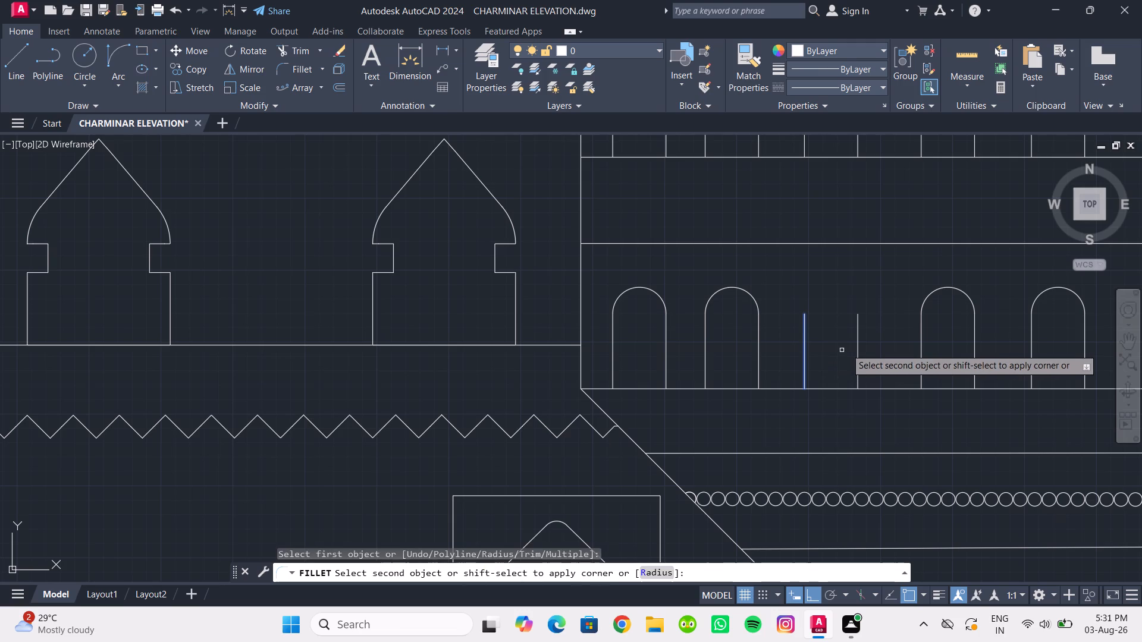
left_click(856, 352)
scroll(842, 355, "down", 3)
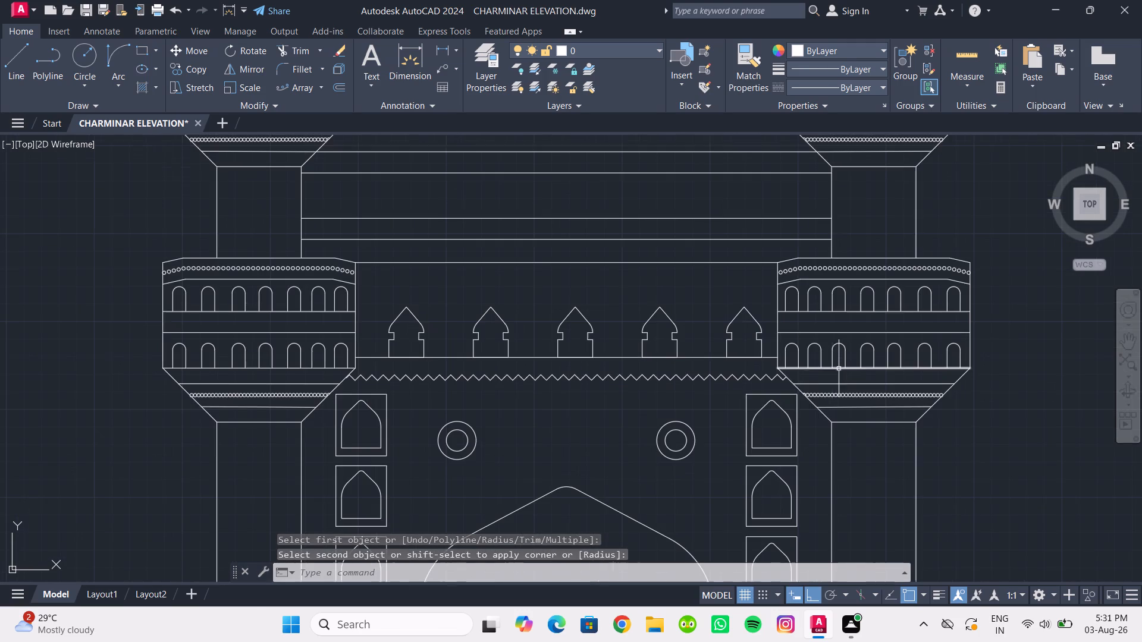
key("Escape")
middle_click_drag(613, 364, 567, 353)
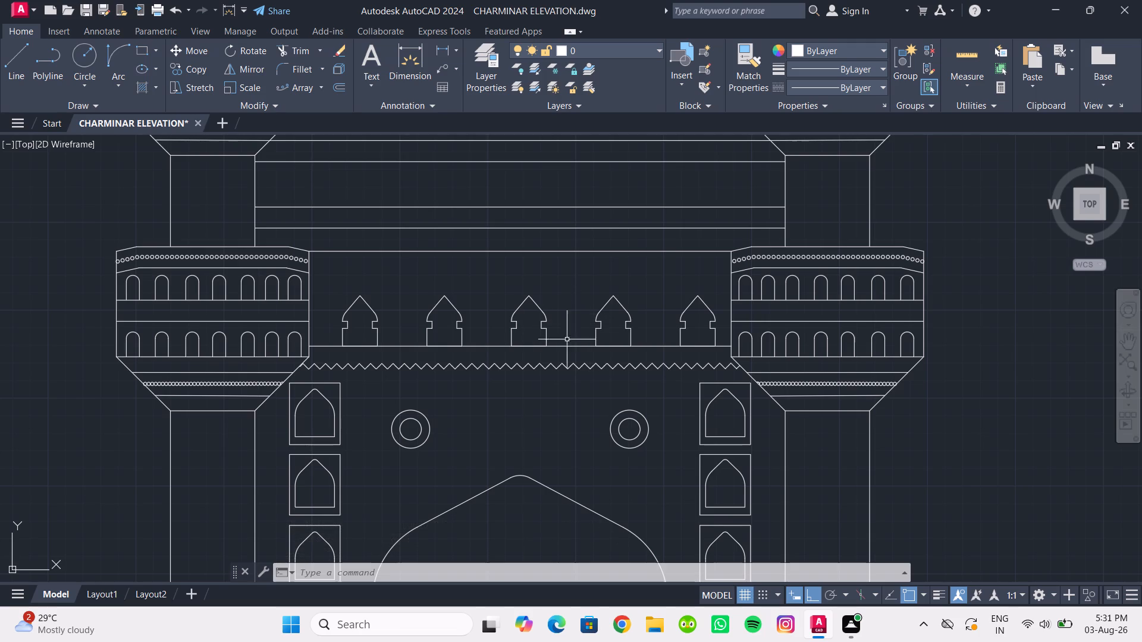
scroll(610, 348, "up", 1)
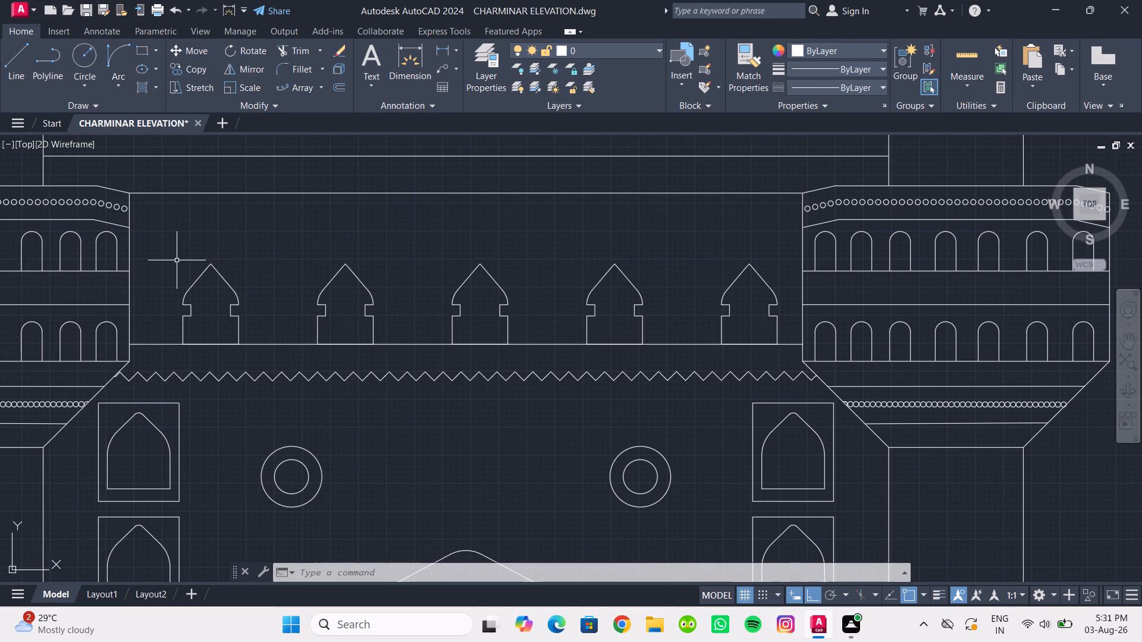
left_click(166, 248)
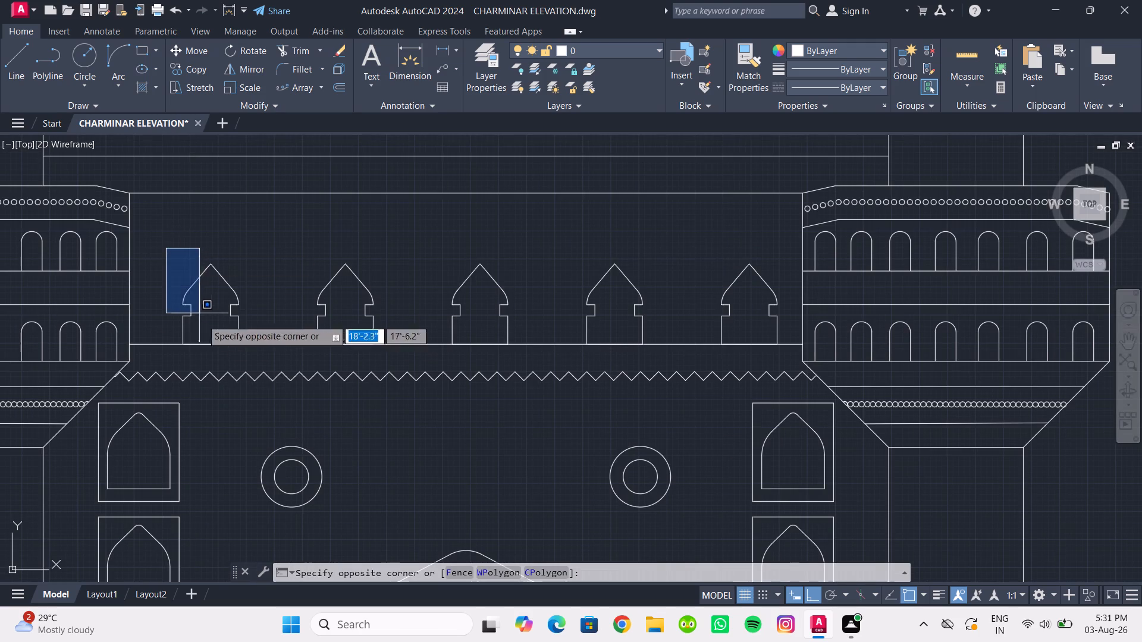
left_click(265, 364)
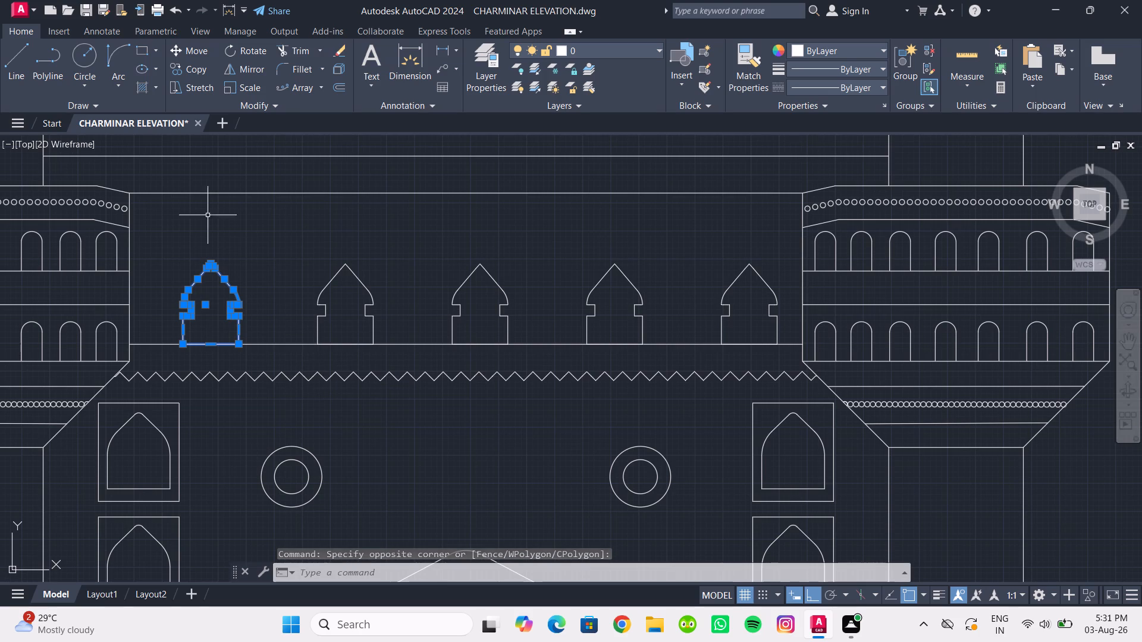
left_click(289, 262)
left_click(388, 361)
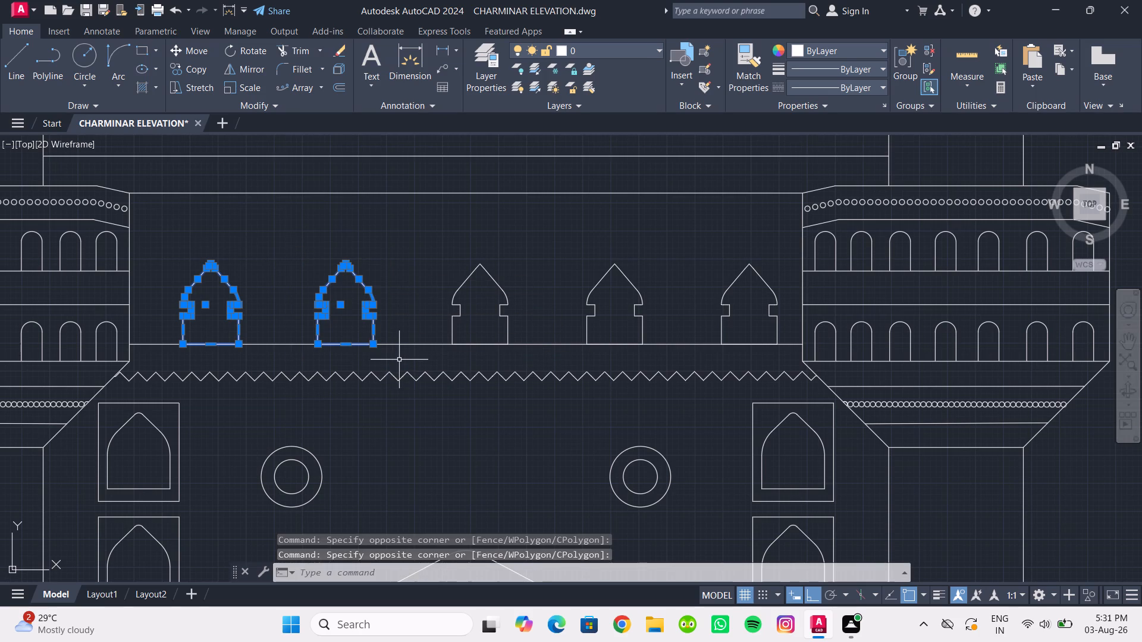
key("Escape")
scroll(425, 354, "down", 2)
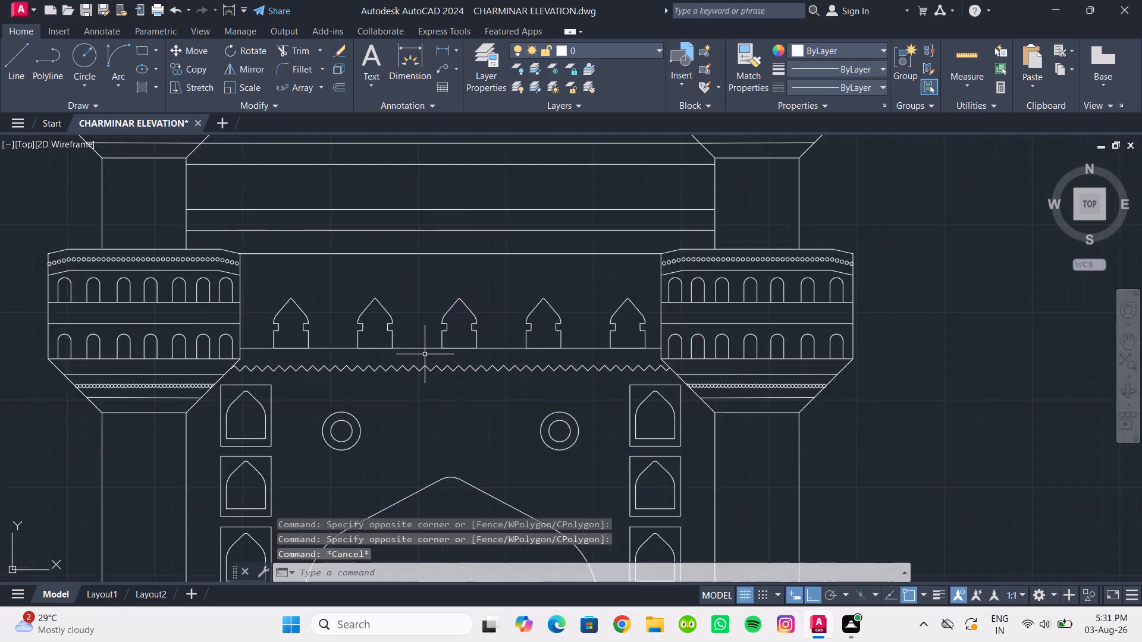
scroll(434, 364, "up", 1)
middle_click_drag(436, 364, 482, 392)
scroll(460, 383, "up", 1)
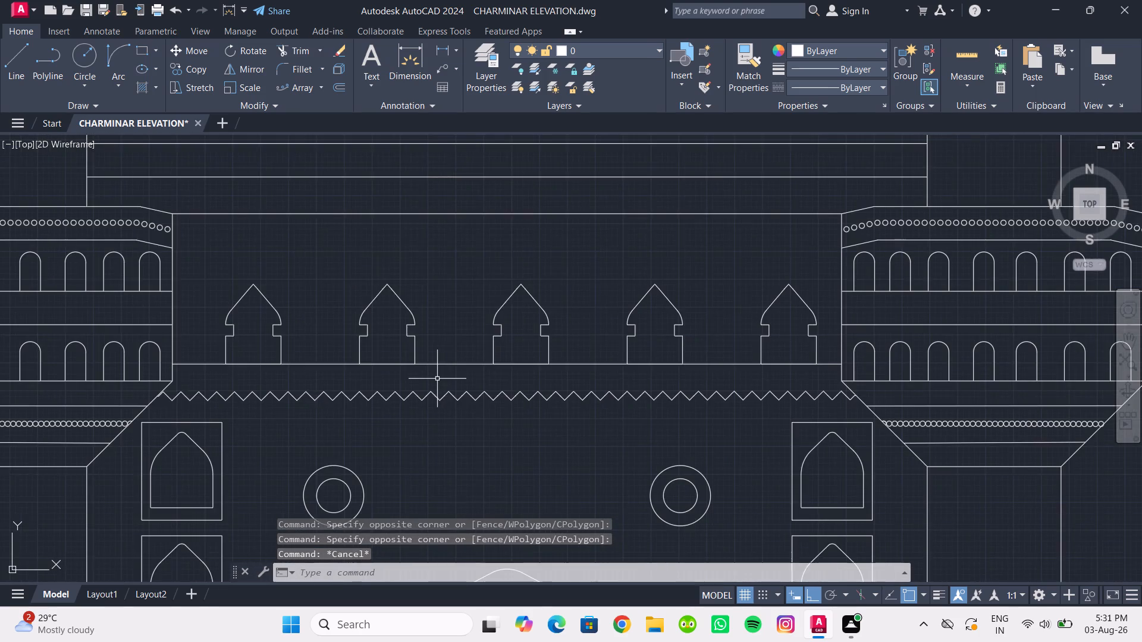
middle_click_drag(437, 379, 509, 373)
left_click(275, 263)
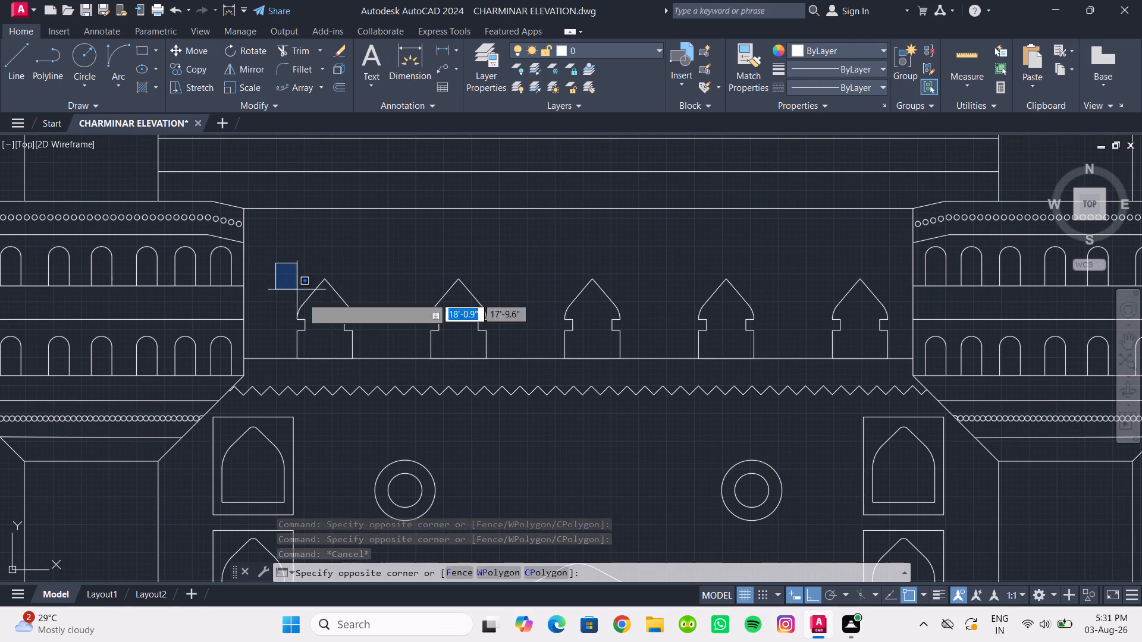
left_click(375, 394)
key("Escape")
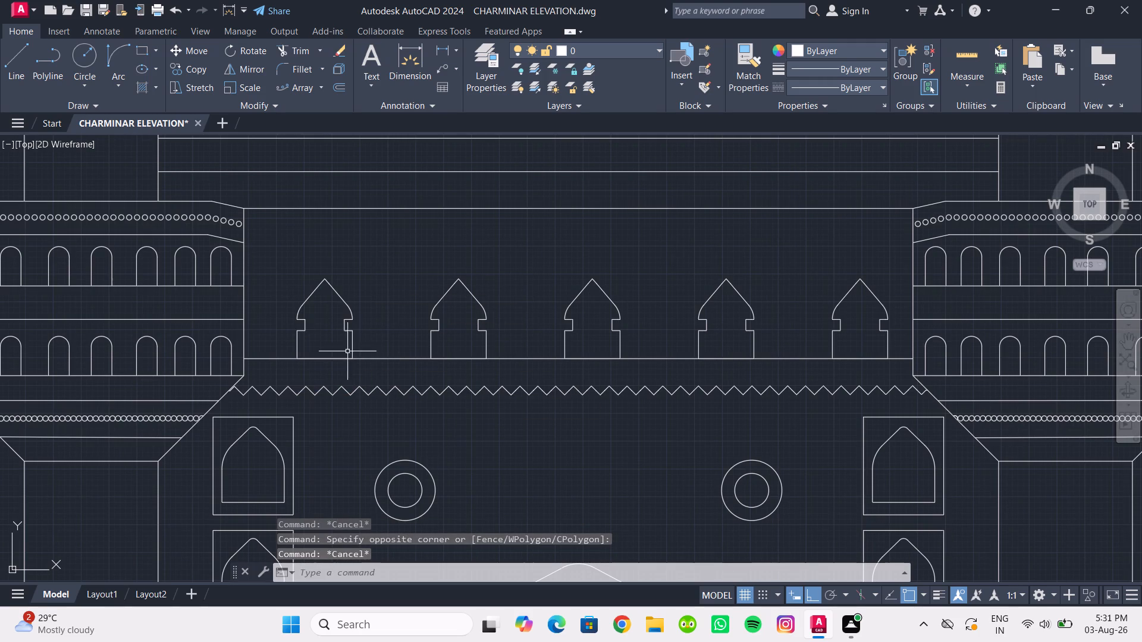
Erase the four repeated notched openings between the towers, keeping only the one nearest the left tower.
left_click(415, 242)
left_click(898, 376)
key("Delete")
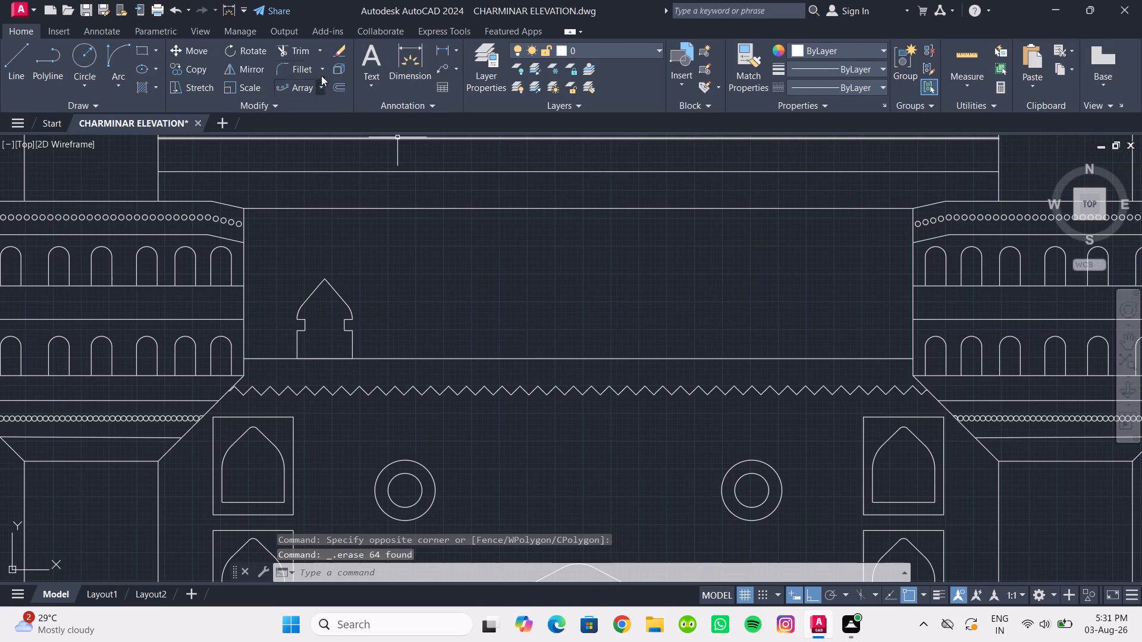
Create a rectangular array from the remaining notched opening beside the left tower.
left_click(278, 242)
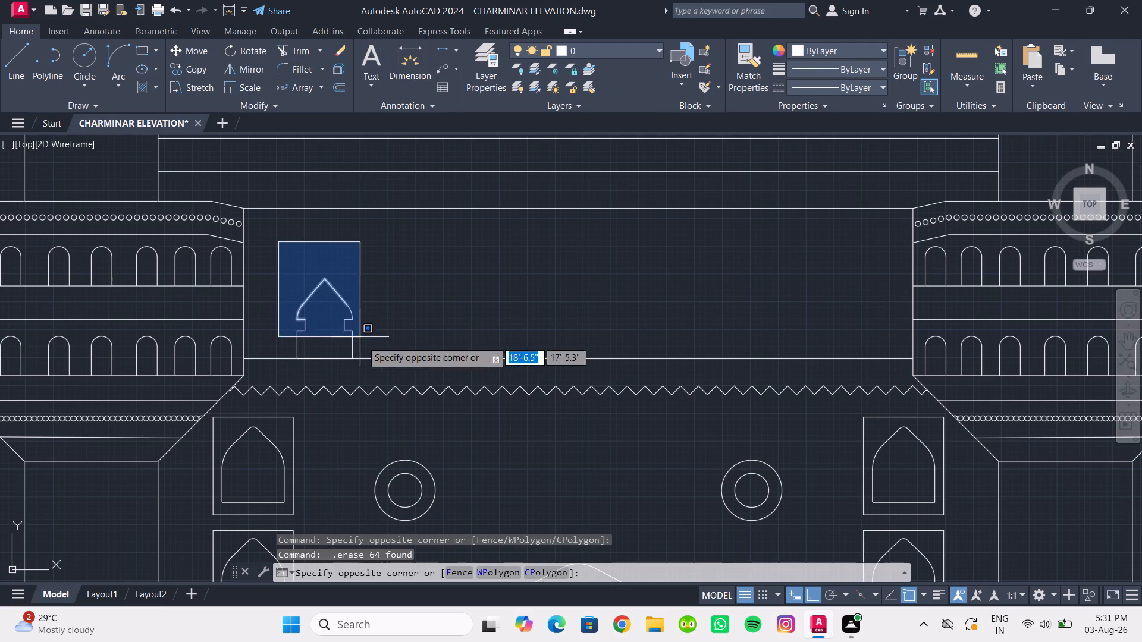
left_click(375, 374)
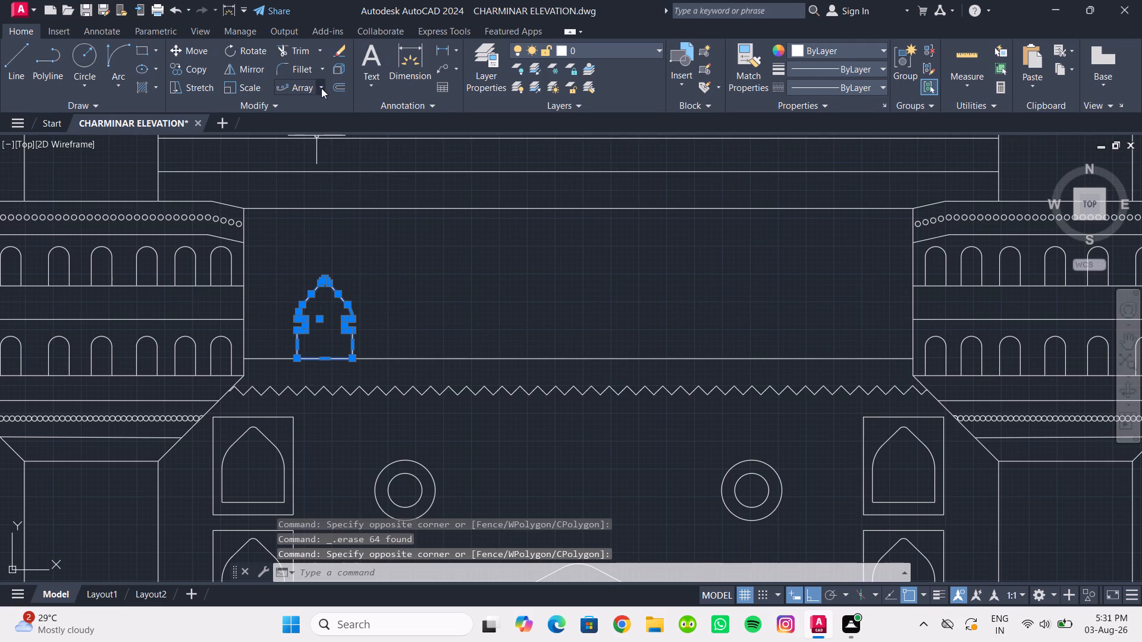
left_click(321, 88)
left_click(325, 113)
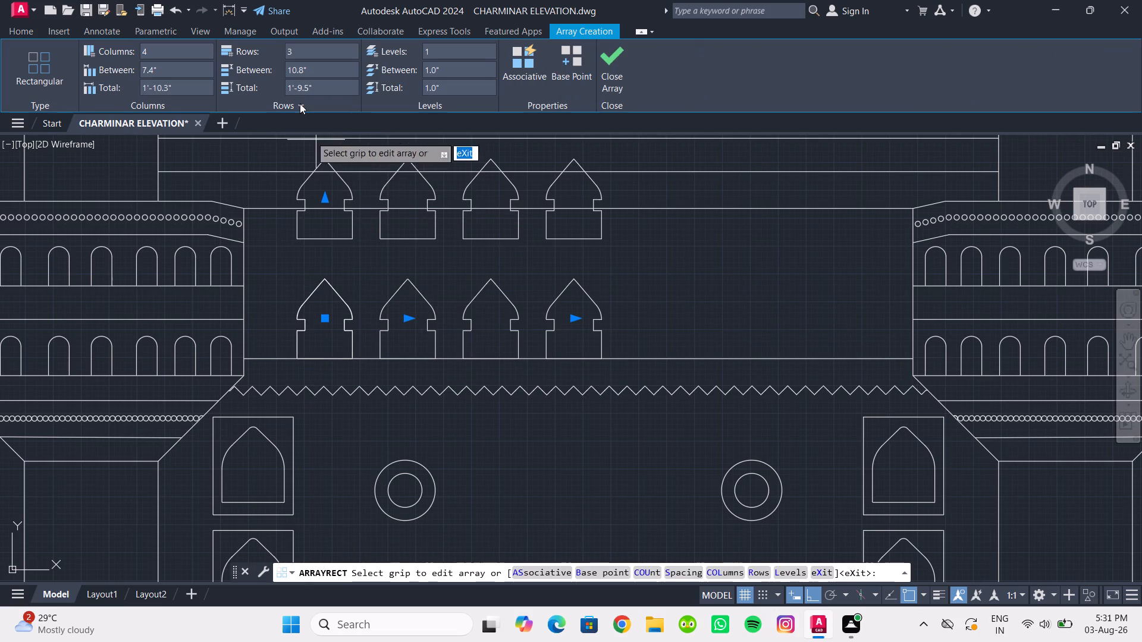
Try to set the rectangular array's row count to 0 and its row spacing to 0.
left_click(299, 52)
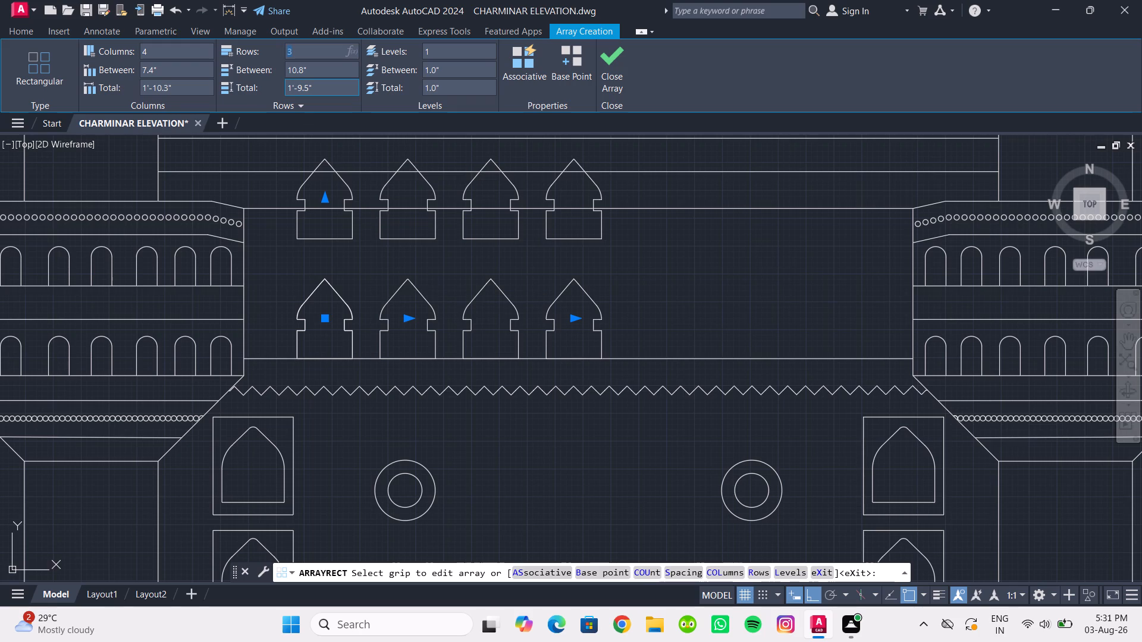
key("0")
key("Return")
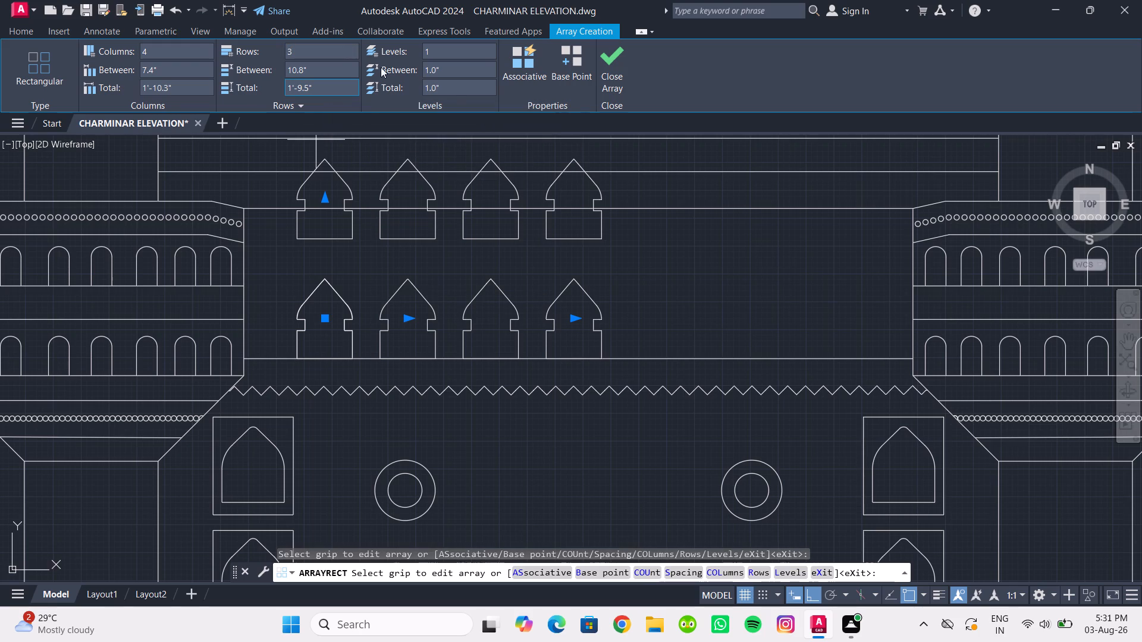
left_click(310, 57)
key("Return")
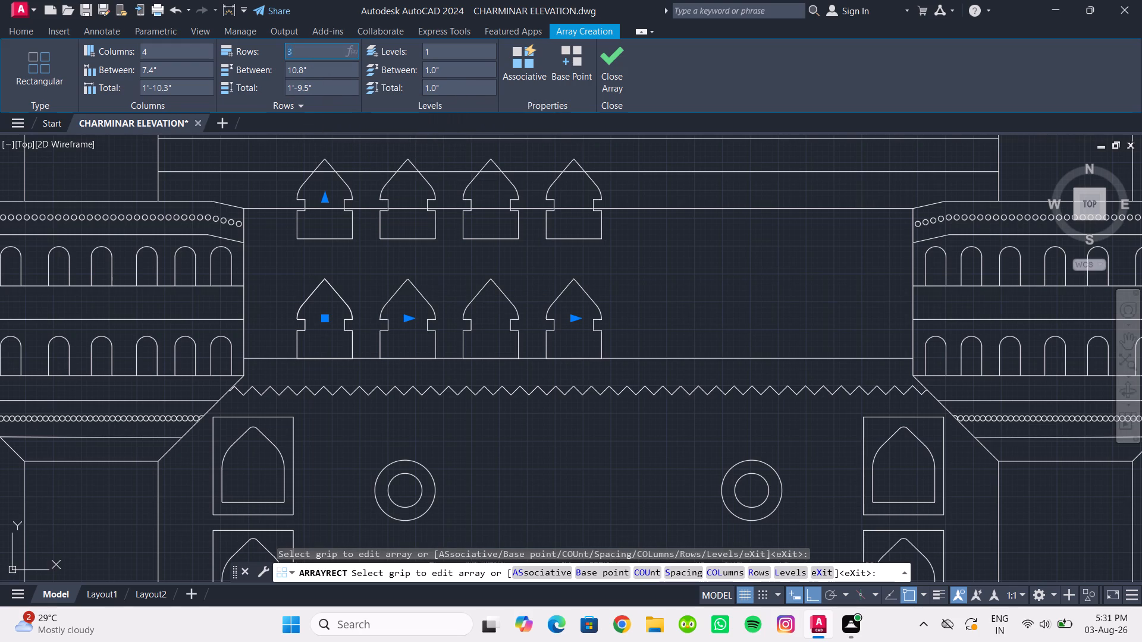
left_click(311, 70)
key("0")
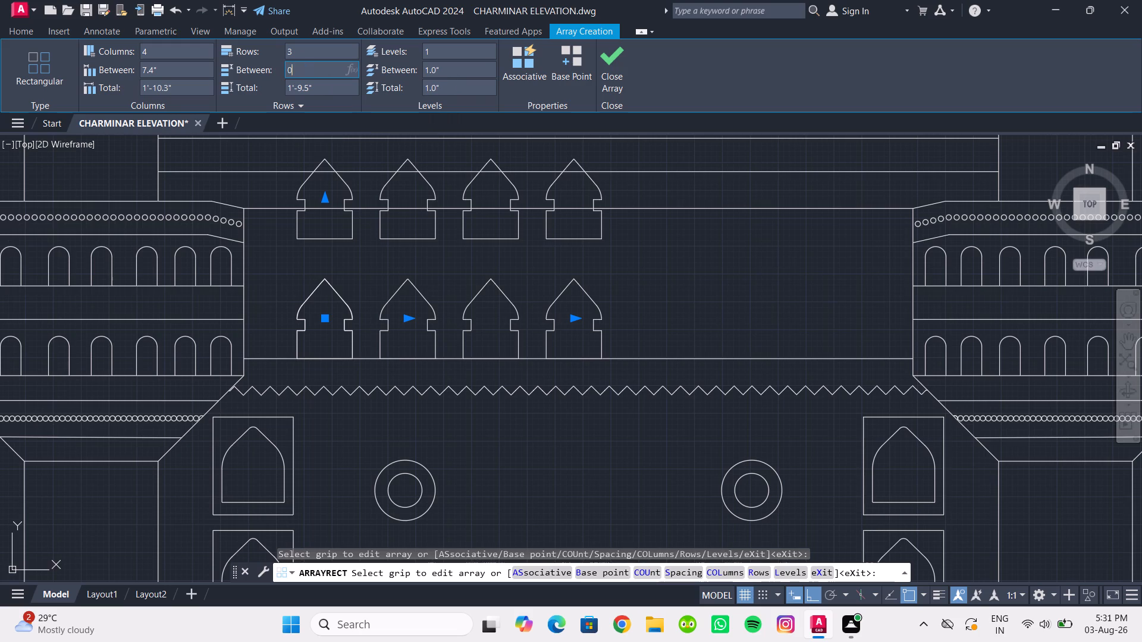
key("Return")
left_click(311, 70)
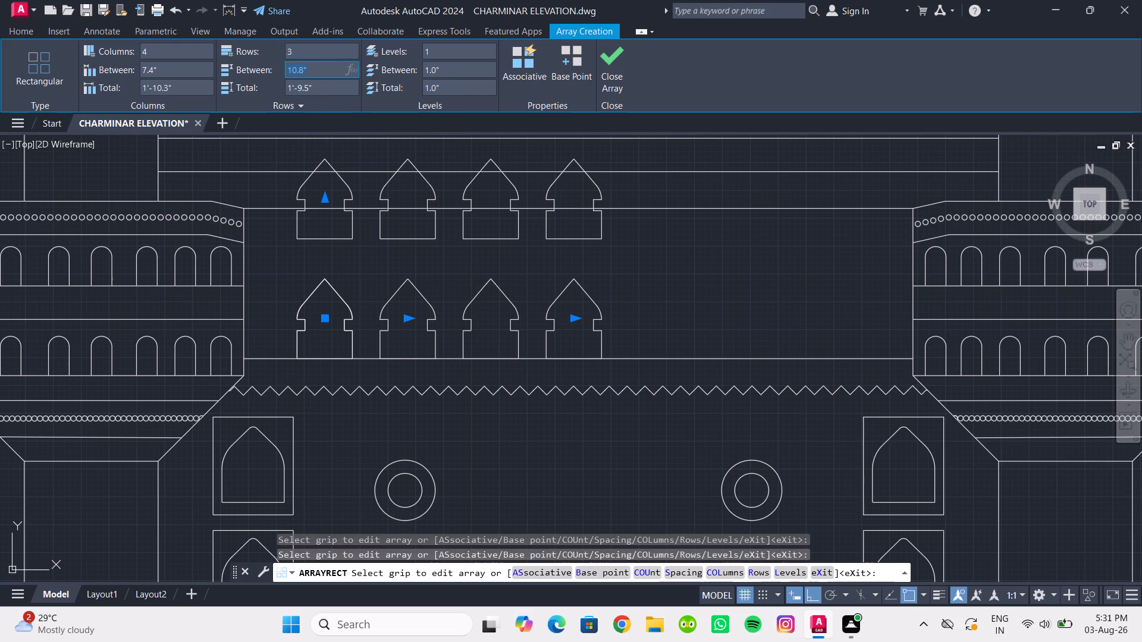
Set the rectangular array's row count to 1.
scroll(359, 244, "down", 1)
middle_click_drag(359, 244, 360, 312)
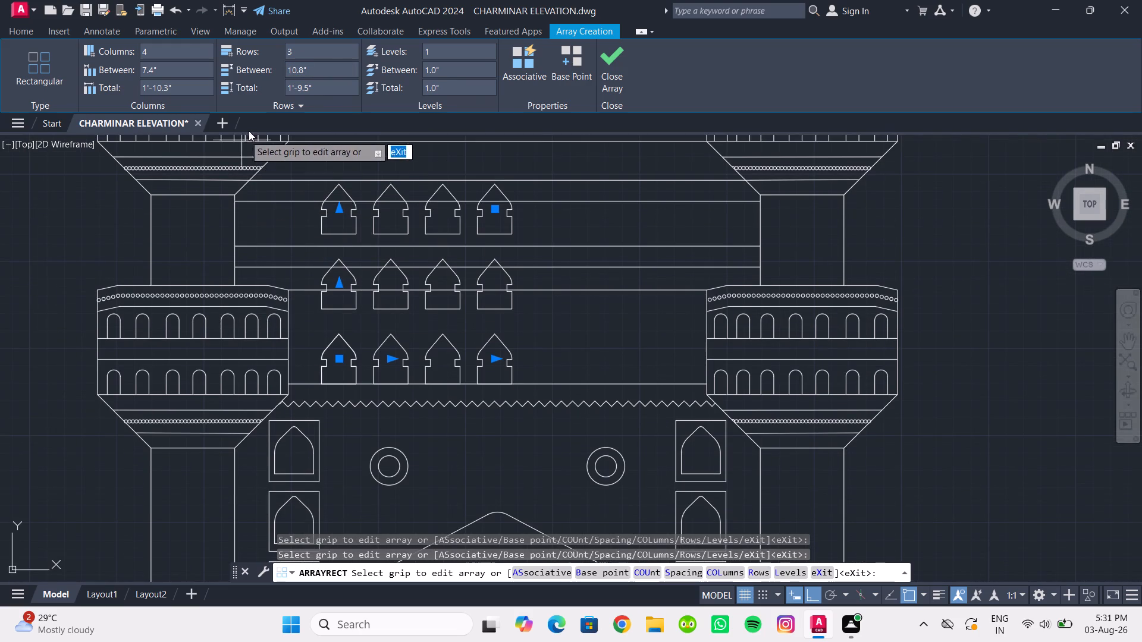
left_click(294, 55)
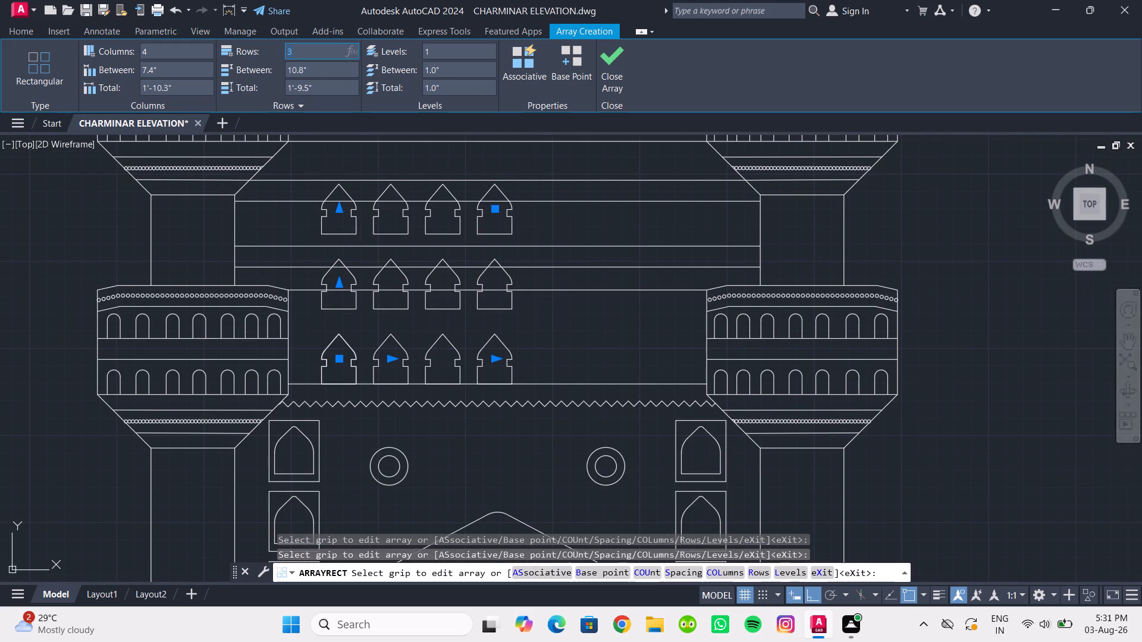
key("1")
key("shift+Return")
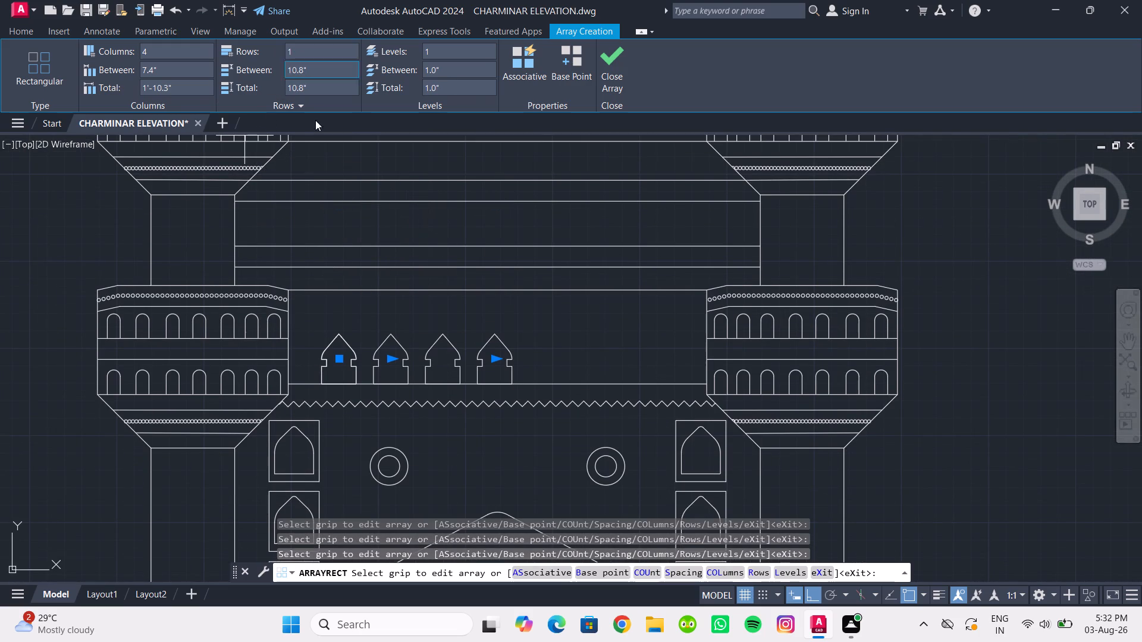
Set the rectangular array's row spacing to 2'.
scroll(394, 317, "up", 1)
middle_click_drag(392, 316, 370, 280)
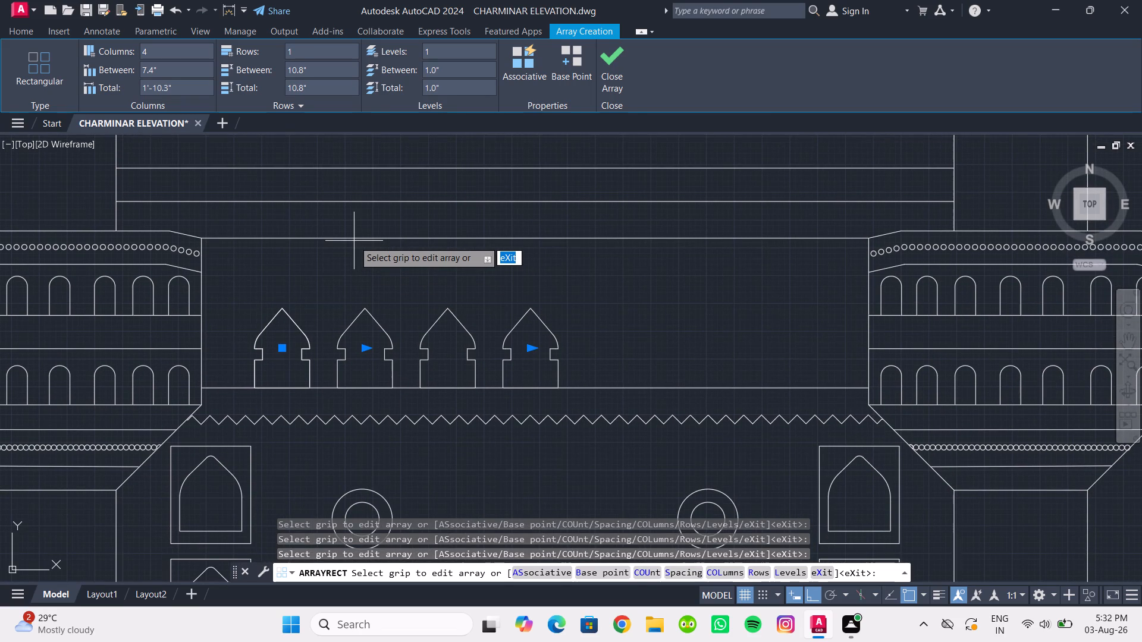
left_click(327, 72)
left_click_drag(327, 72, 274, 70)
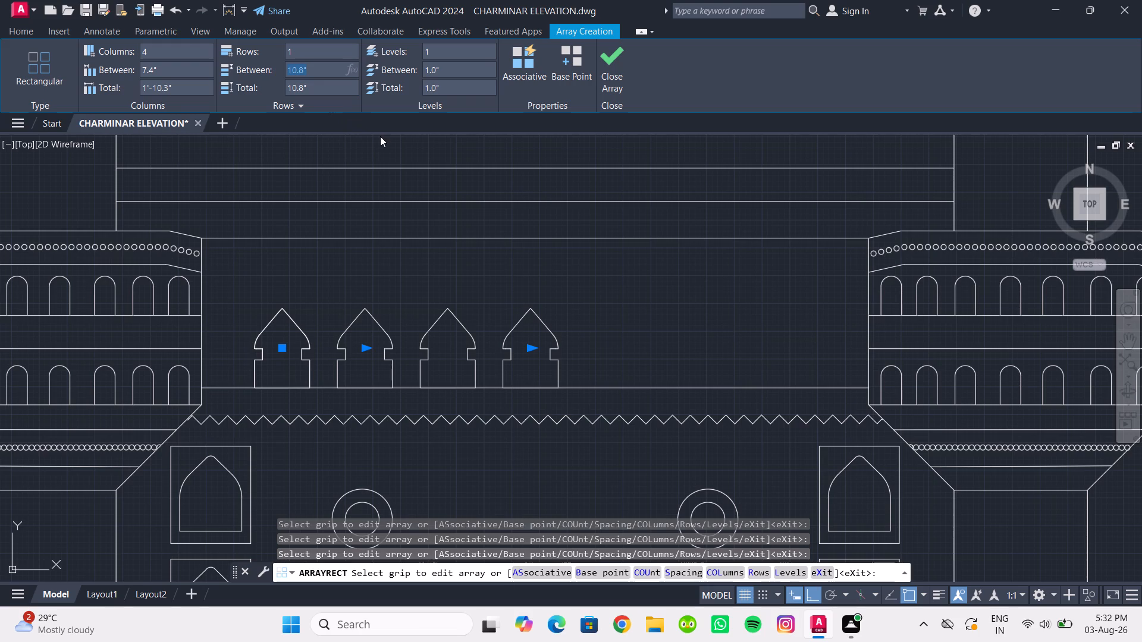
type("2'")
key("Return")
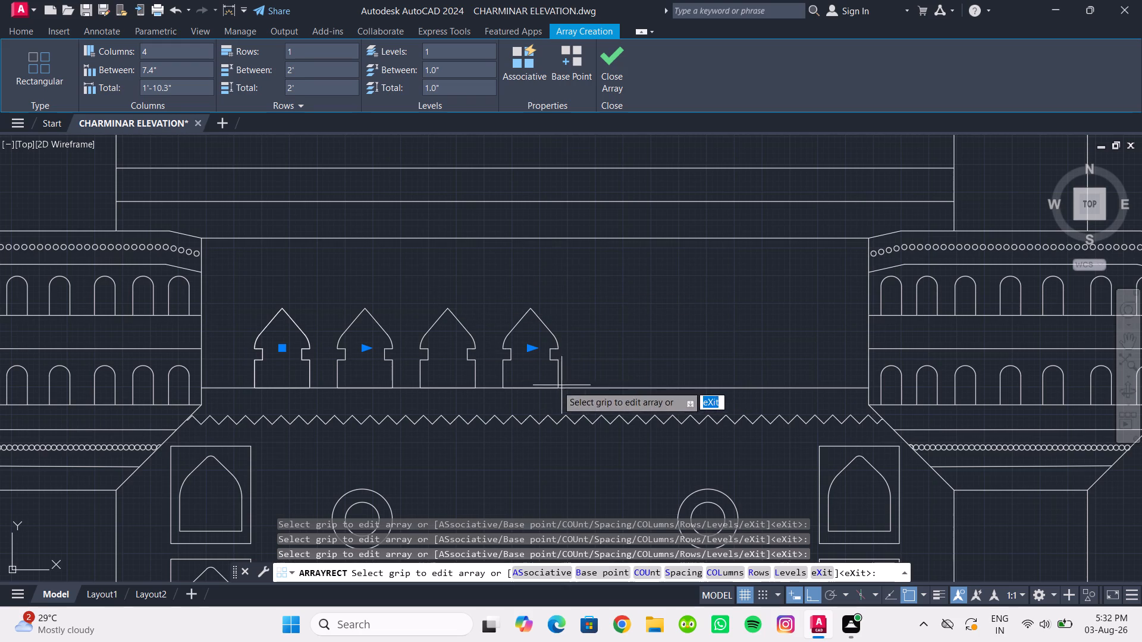
Set the rectangular array's column spacing to 1'.
left_click(160, 74)
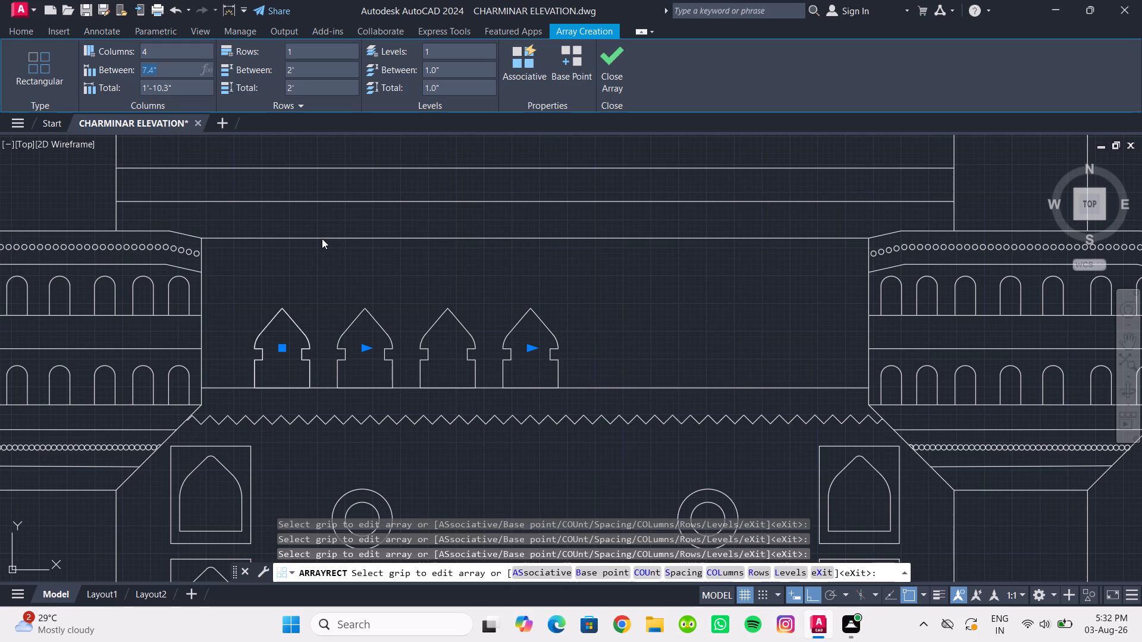
type("1'")
key("Return")
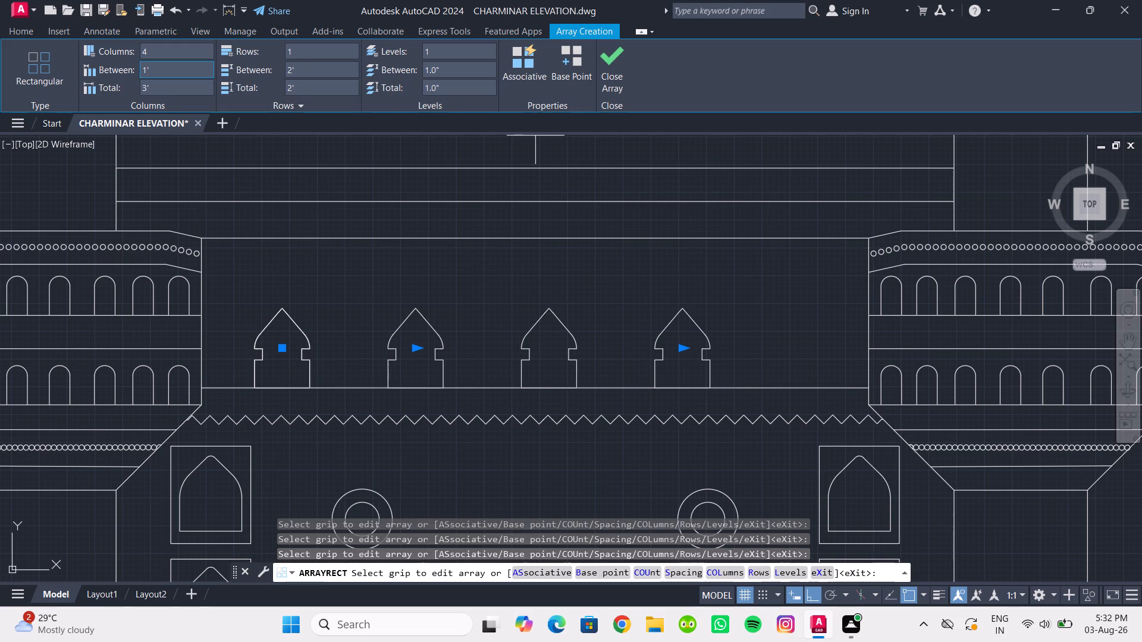
Set the rectangular array's row spacing to 1'.
left_click(308, 79)
left_click(306, 71)
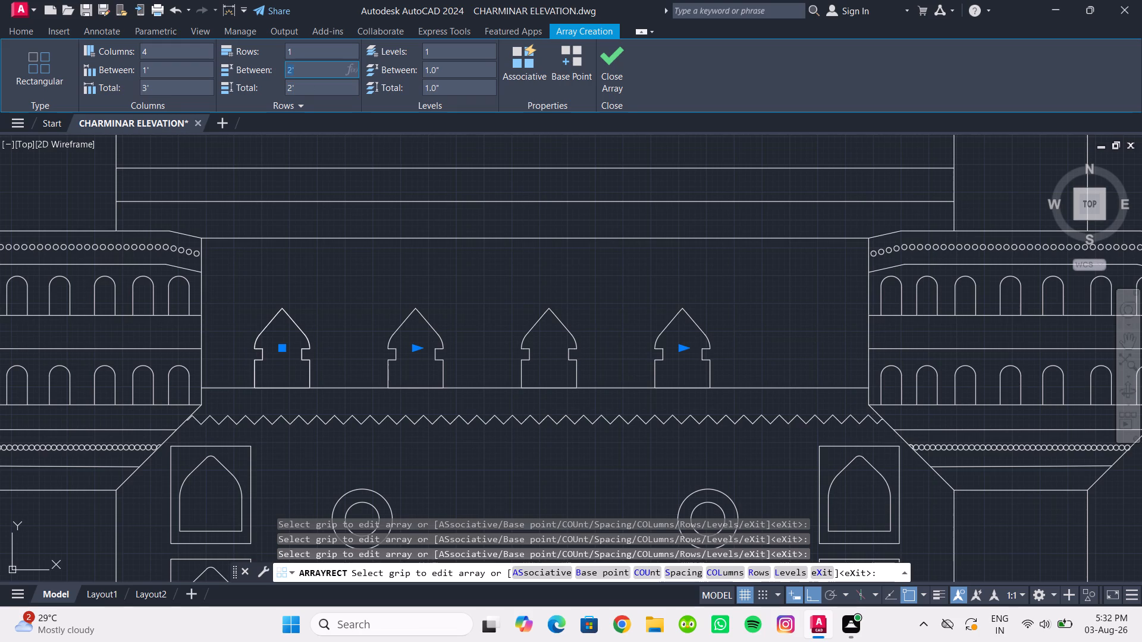
type("1'")
key("Return")
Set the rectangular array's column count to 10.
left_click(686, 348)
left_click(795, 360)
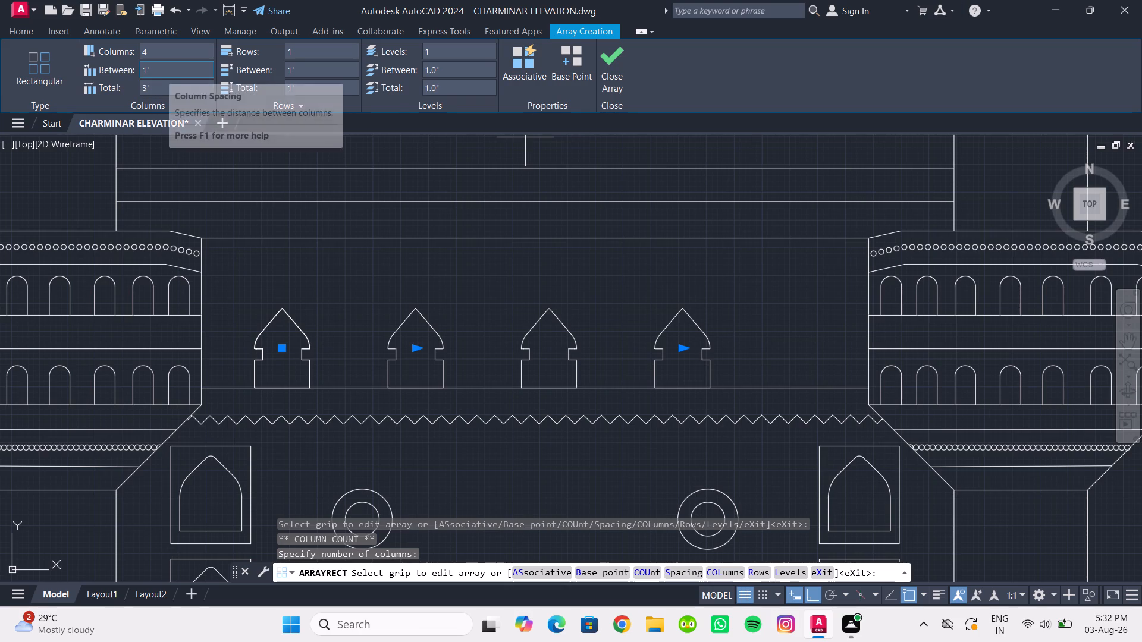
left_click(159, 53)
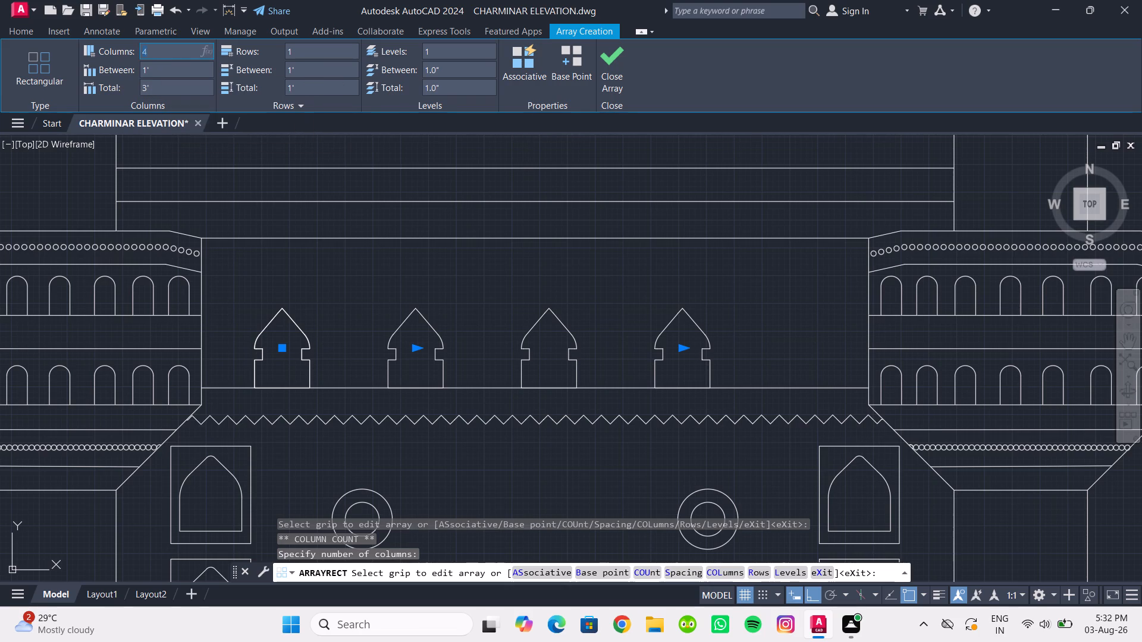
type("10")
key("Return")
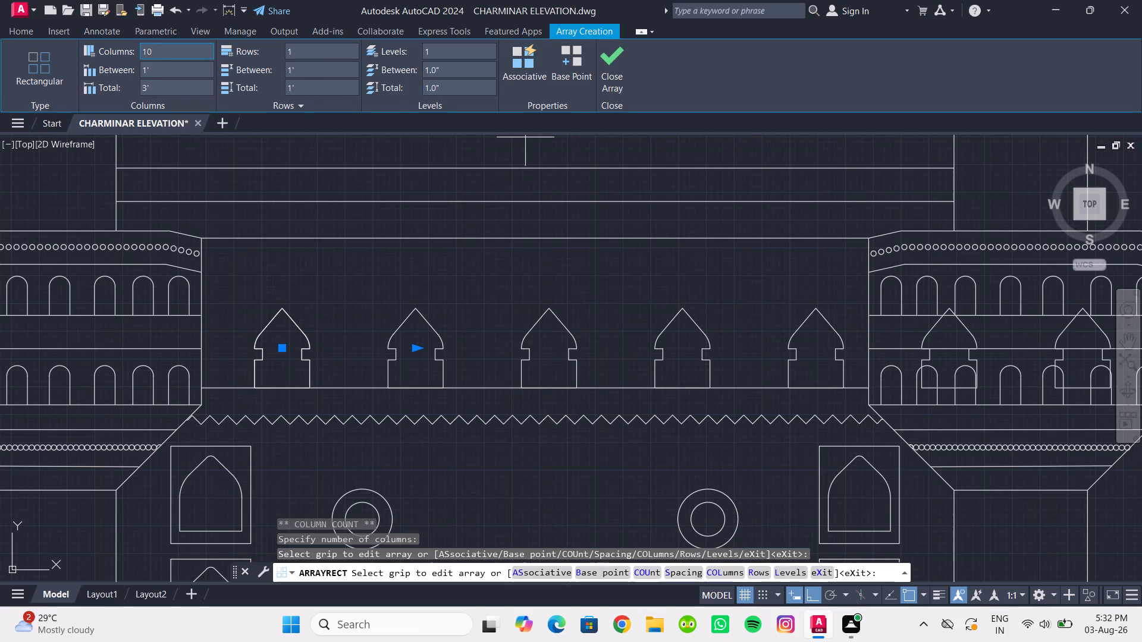
Set the rectangular array's column count to 7.
left_click(166, 51)
key("7")
key("Return")
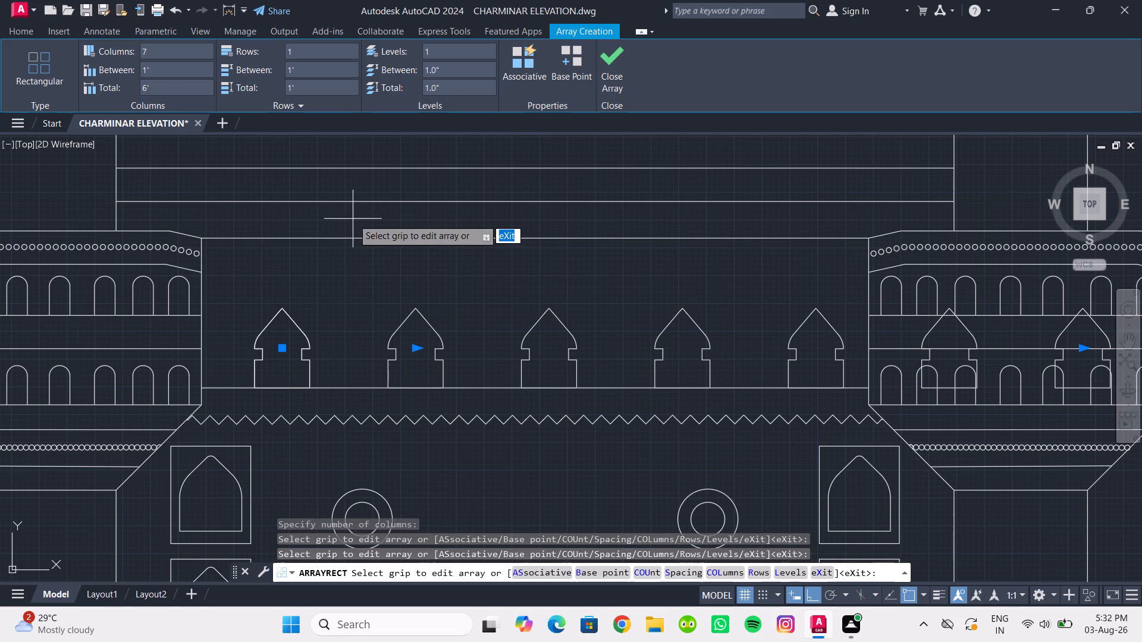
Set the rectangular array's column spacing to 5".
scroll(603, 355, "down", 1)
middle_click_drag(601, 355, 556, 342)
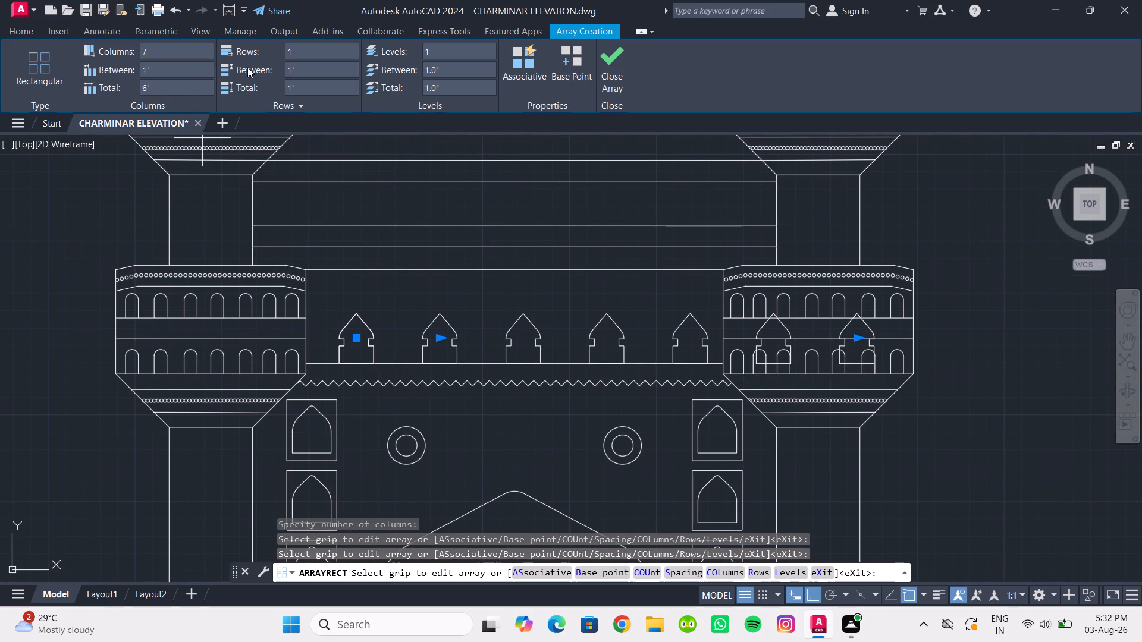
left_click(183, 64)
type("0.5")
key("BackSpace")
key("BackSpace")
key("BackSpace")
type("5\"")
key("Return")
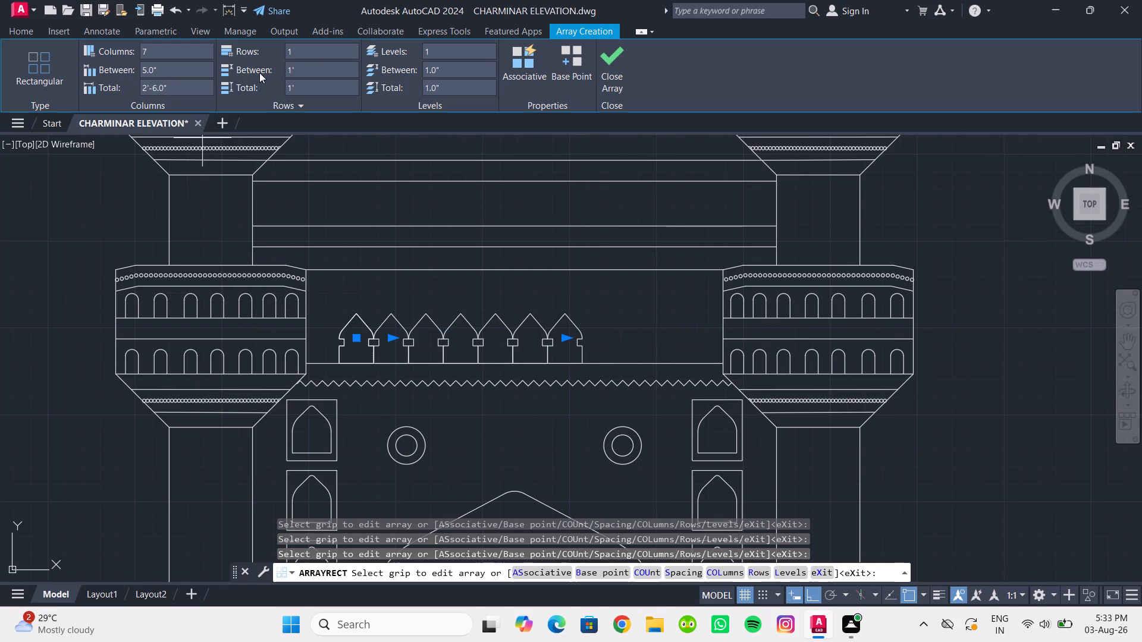
Set the rectangular array's column spacing to 8" and finish the array of pointed openings.
scroll(332, 339, "up", 3)
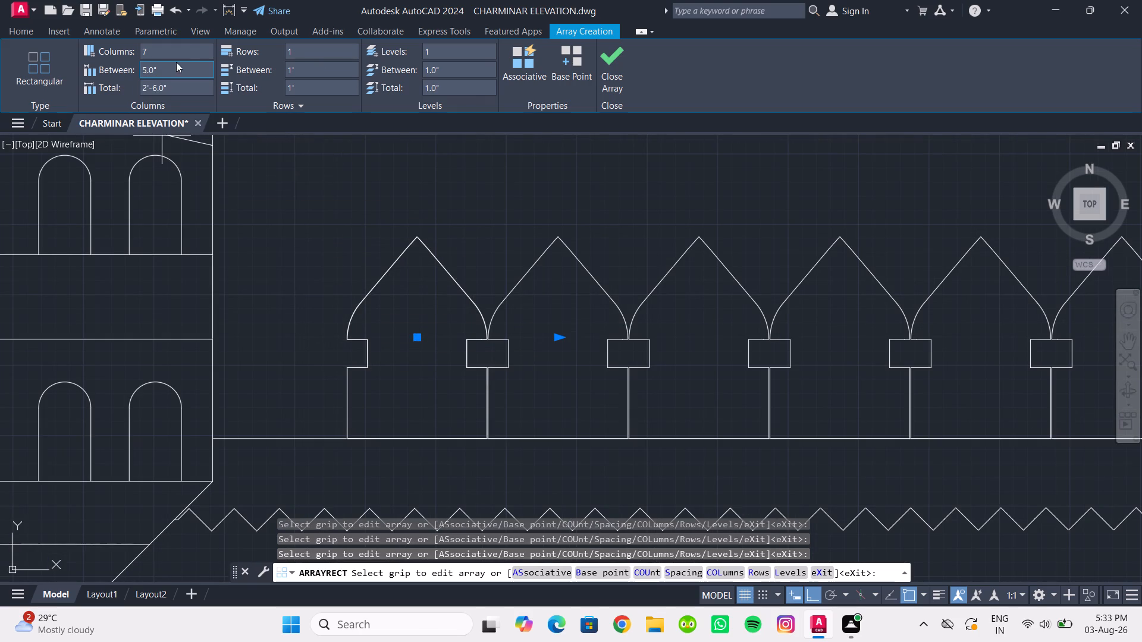
left_click_drag(176, 64, 134, 69)
type("8\"")
key("Return")
scroll(537, 386, "down", 3)
middle_click_drag(526, 378, 490, 367)
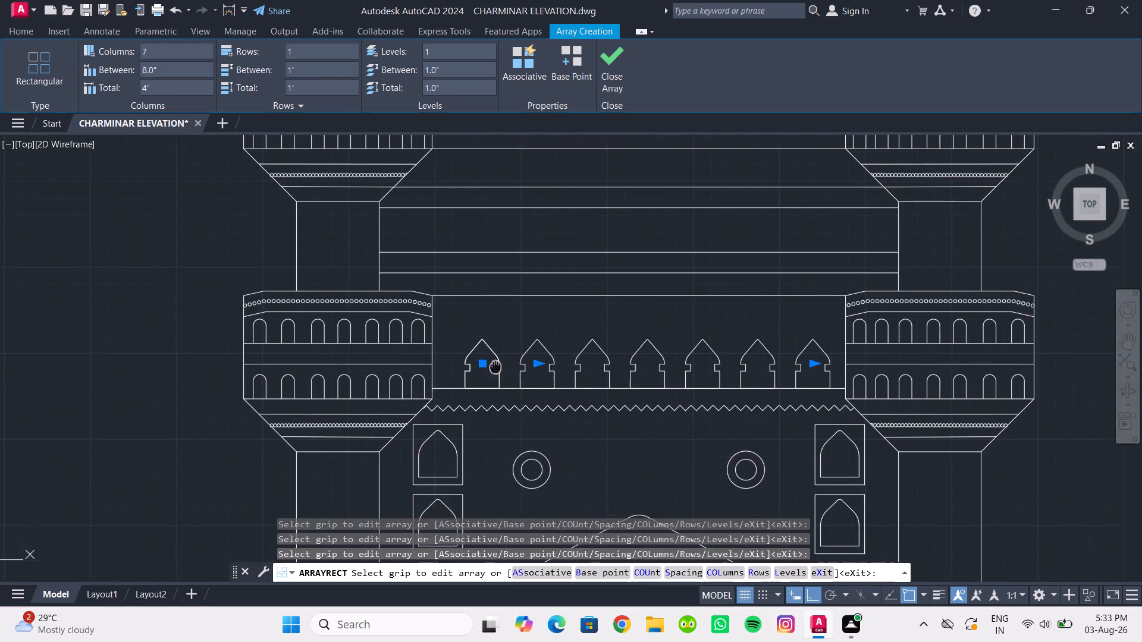
middle_click_drag(490, 367, 406, 360)
middle_click_drag(507, 399, 451, 399)
scroll(454, 399, "up", 1)
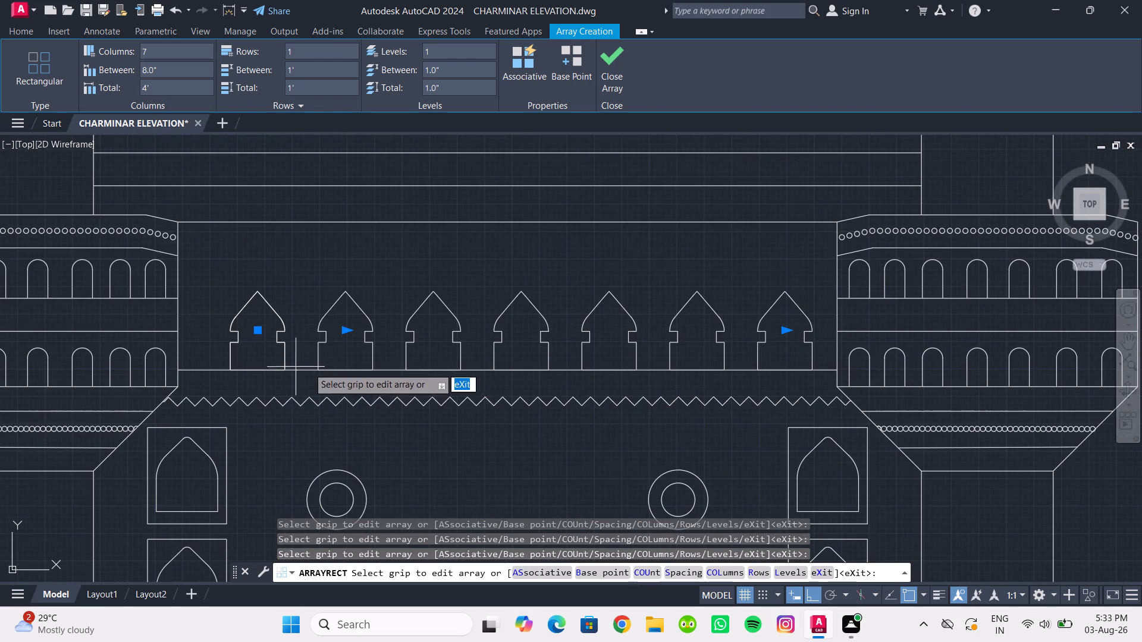
left_click(616, 79)
Move the leftmost pointed opening slightly left along the base line, closer to the left tower's balcony.
scroll(673, 316, "down", 2)
middle_click_drag(673, 316, 604, 311)
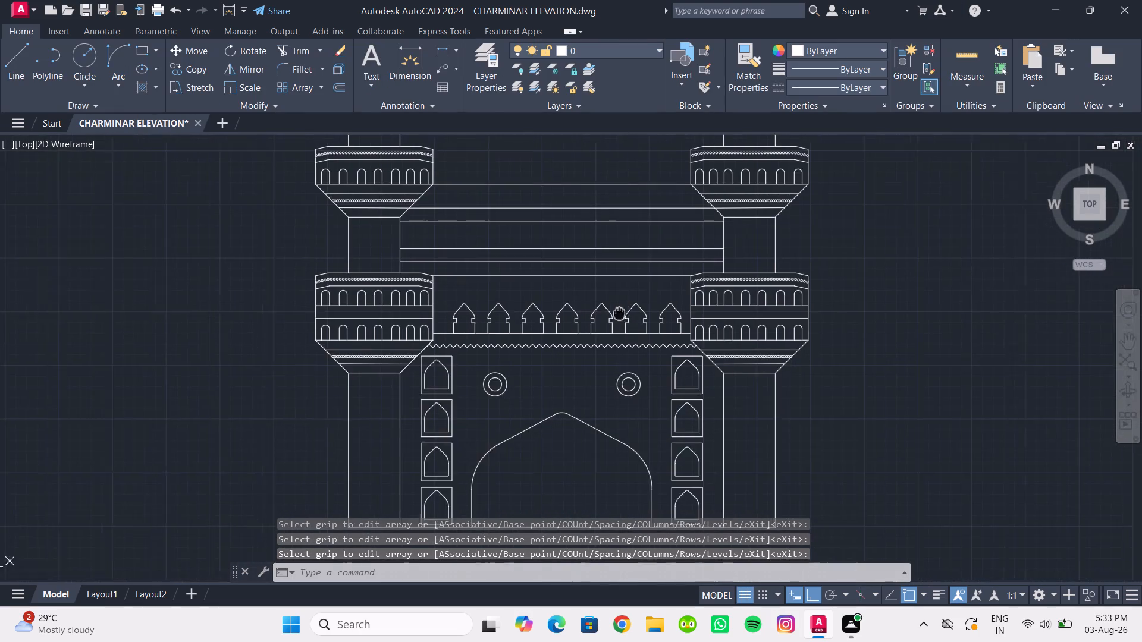
middle_click_drag(604, 311, 591, 311)
scroll(567, 329, "up", 1)
middle_click_drag(568, 324, 528, 319)
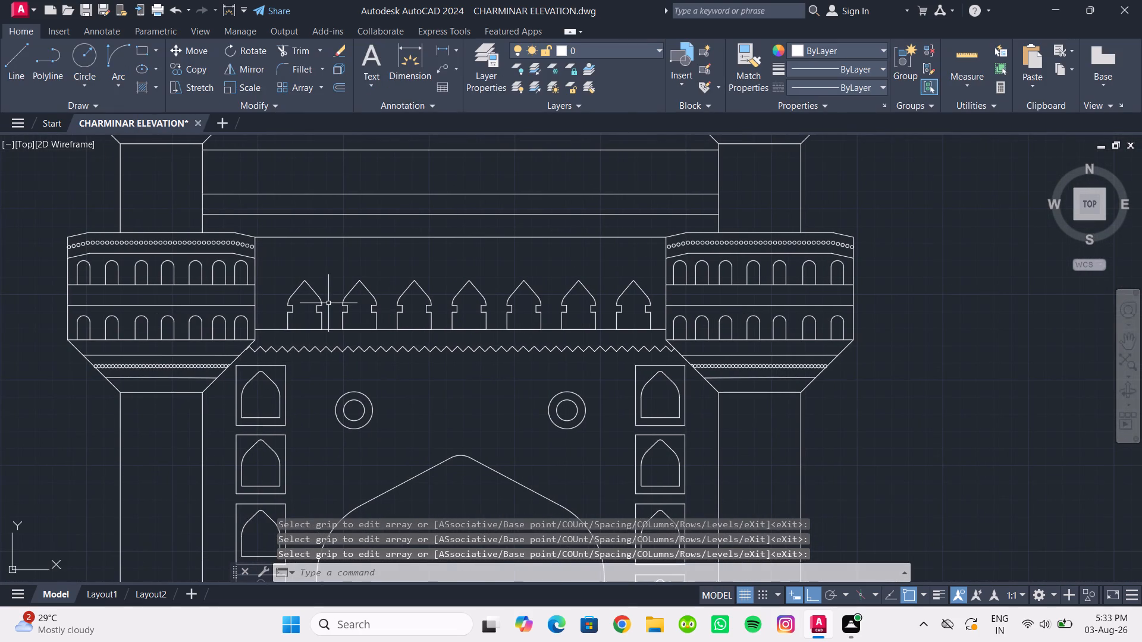
scroll(323, 301, "up", 1)
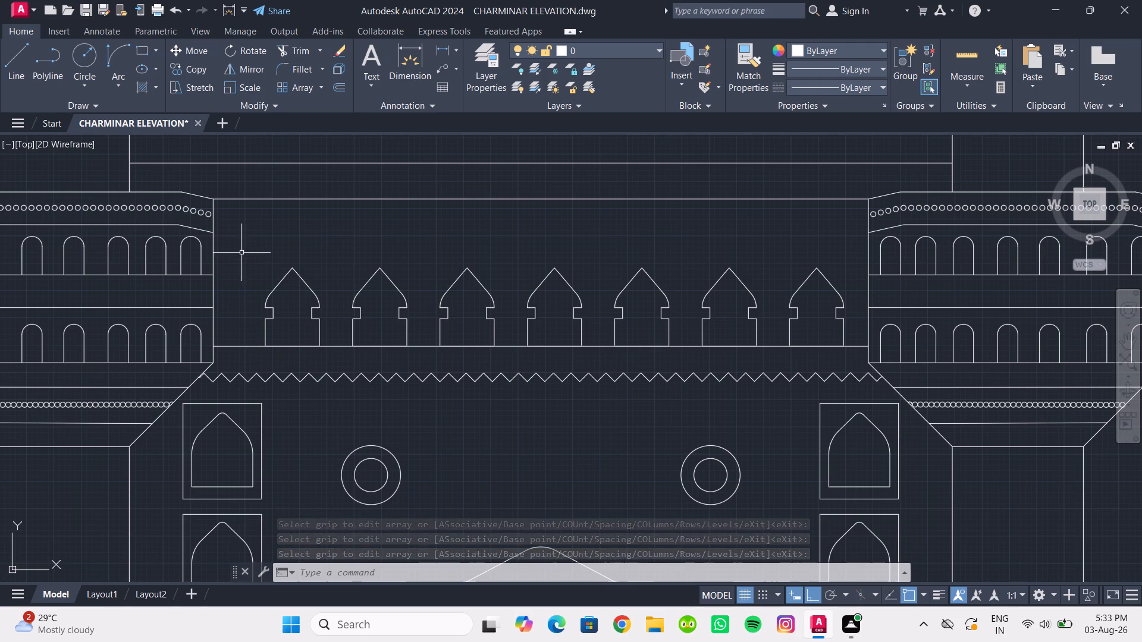
left_click(241, 253)
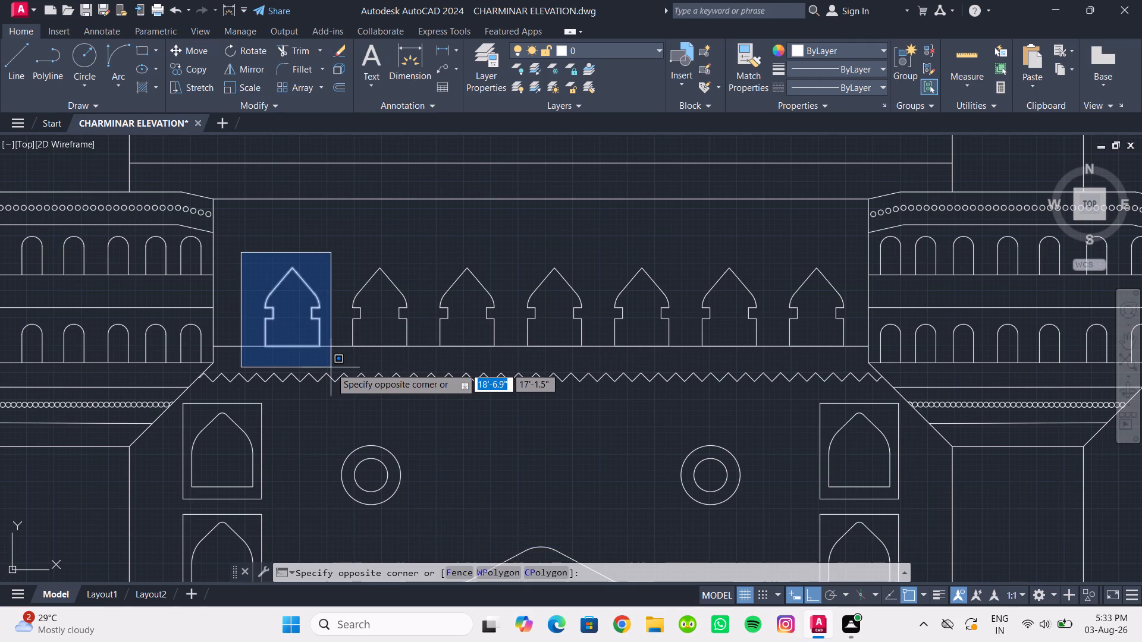
left_click(331, 367)
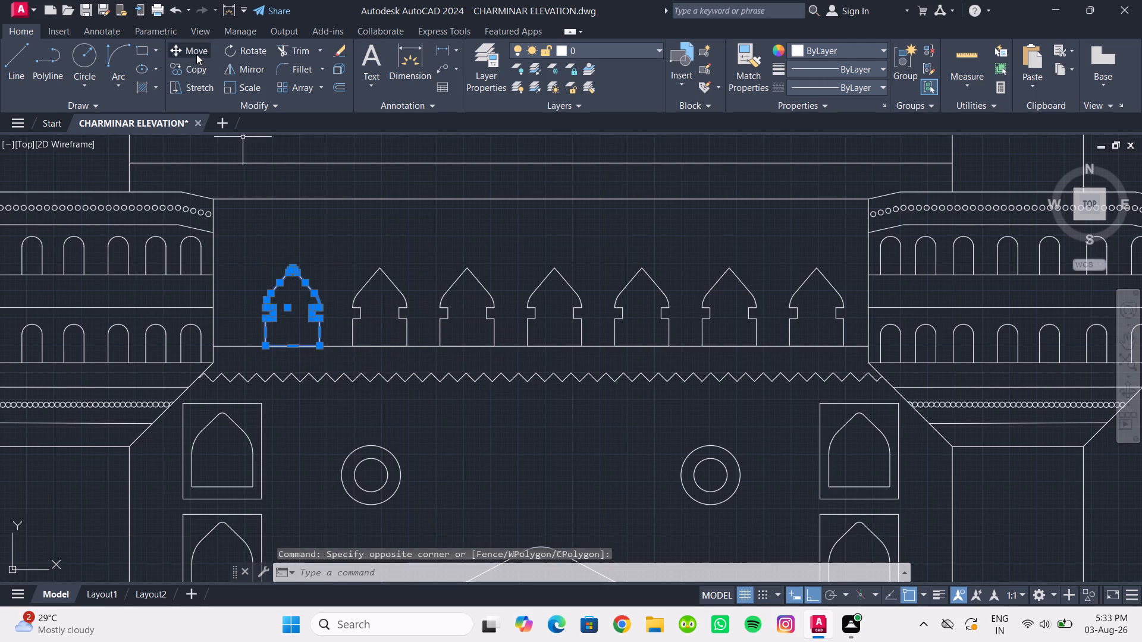
left_click(196, 54)
scroll(297, 358, "up", 1)
left_click(285, 342)
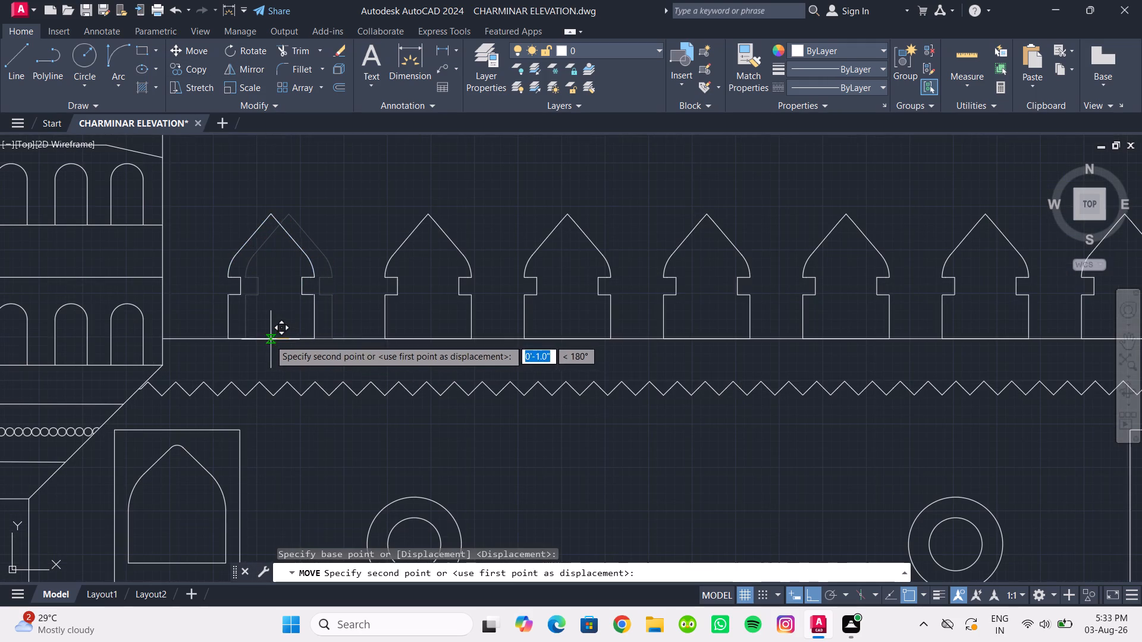
left_click(258, 339)
Move the second pointed opening from the left slightly left along the base line to even out the gaps.
left_click(355, 204)
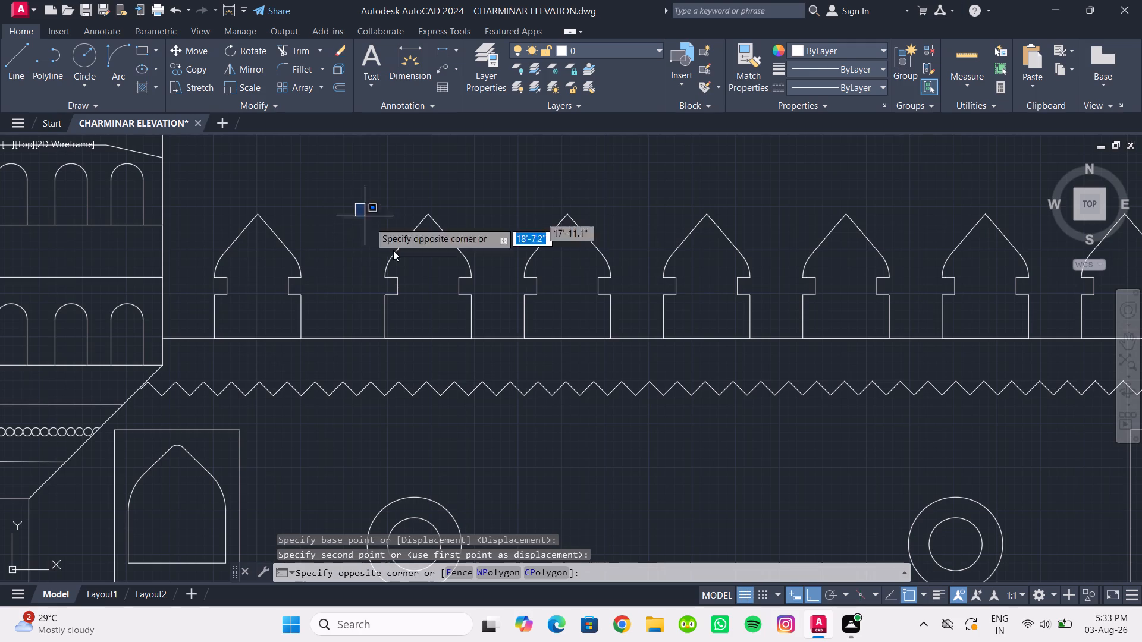
left_click(478, 357)
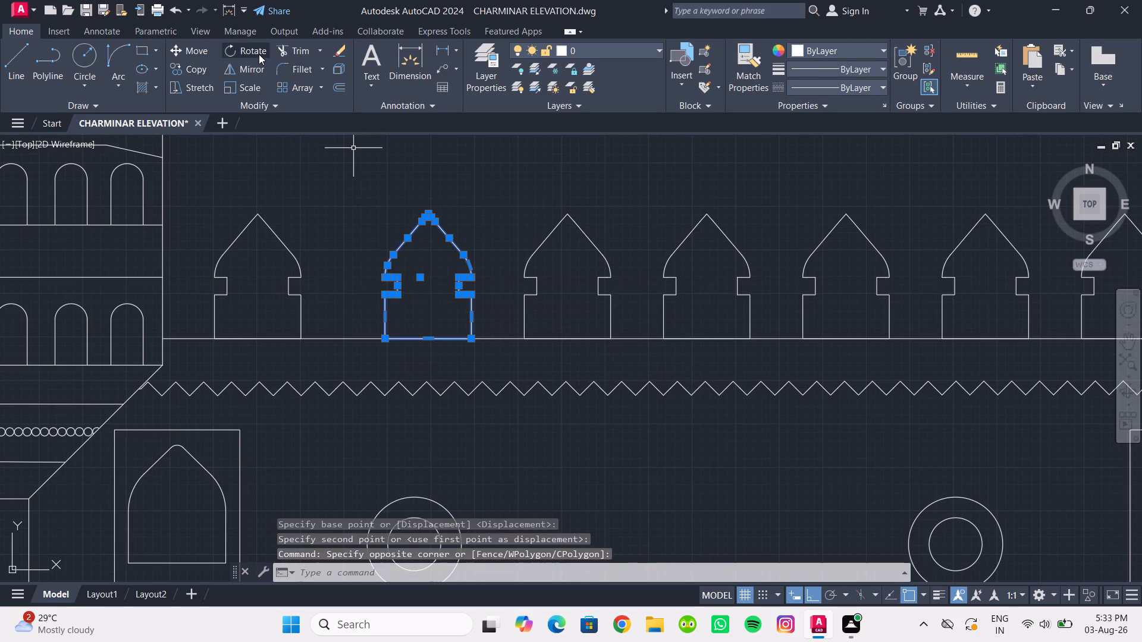
left_click(192, 52)
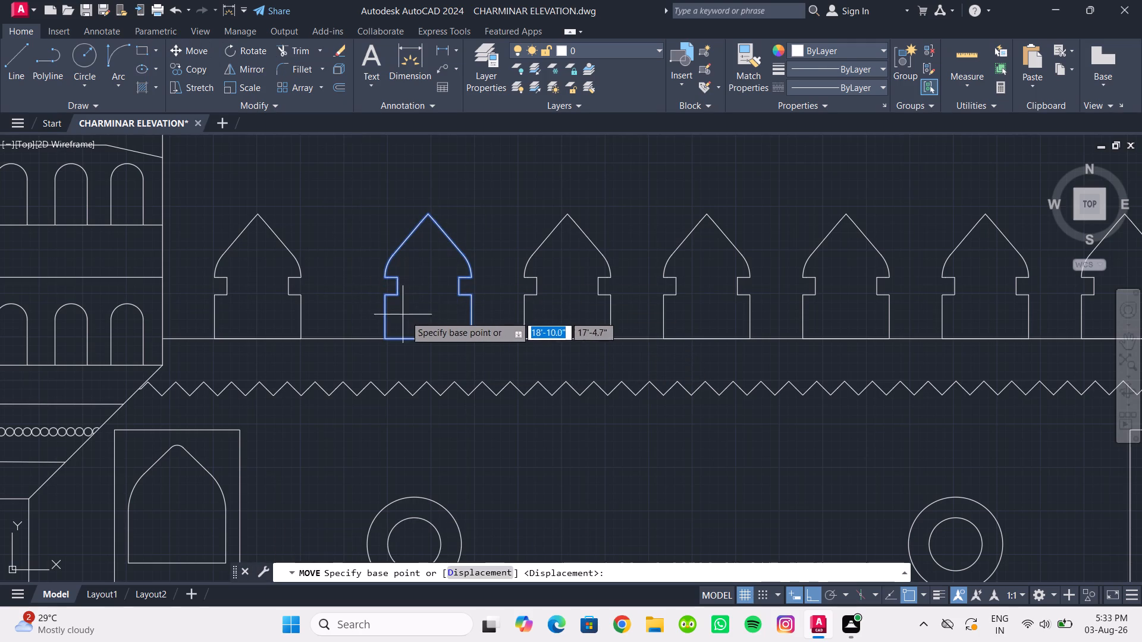
left_click(430, 339)
left_click(416, 339)
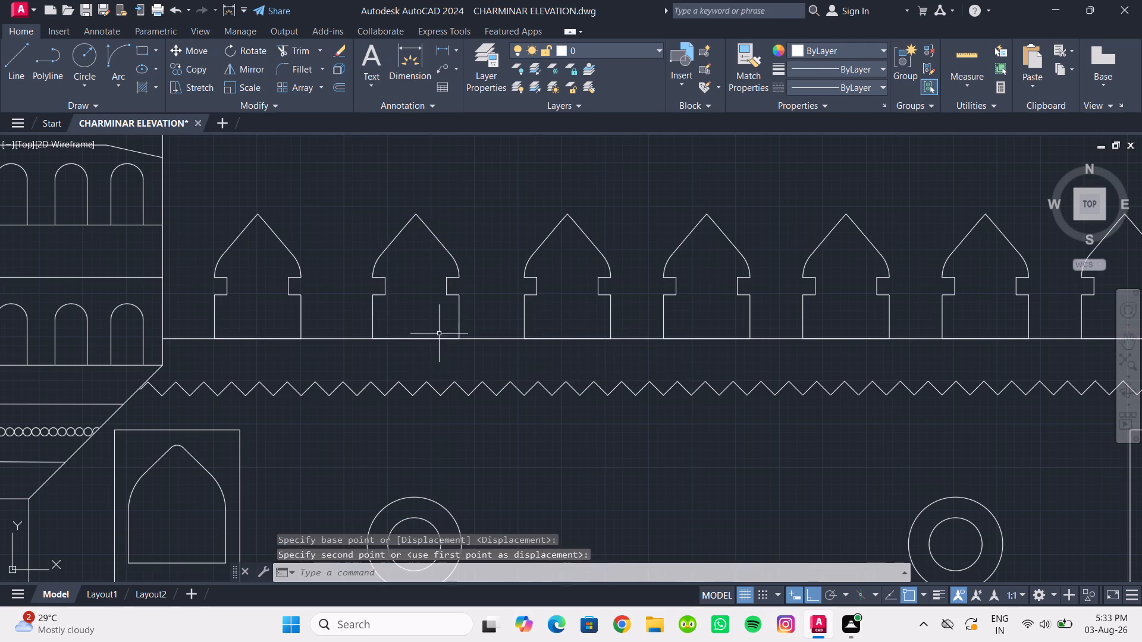
Examine the spacing of the pointed openings, the full elevation and the plain horizontal bands above the openings.
scroll(440, 335, "down", 1)
middle_click_drag(343, 316, 272, 309)
middle_click_drag(485, 339, 391, 339)
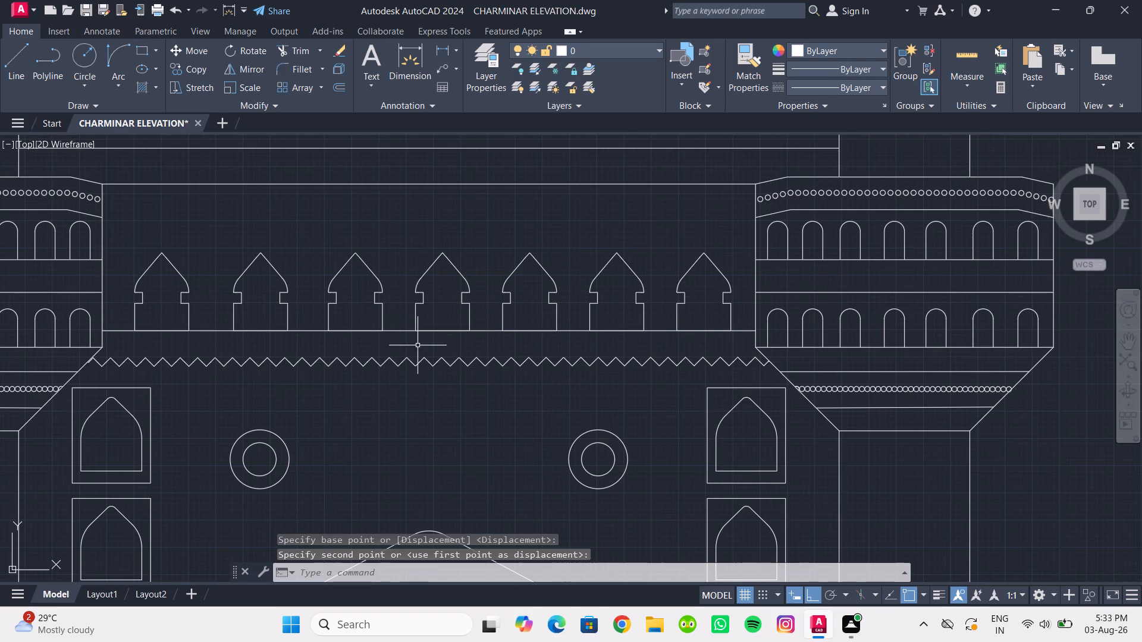
scroll(418, 345, "down", 1)
middle_click_drag(418, 345, 407, 338)
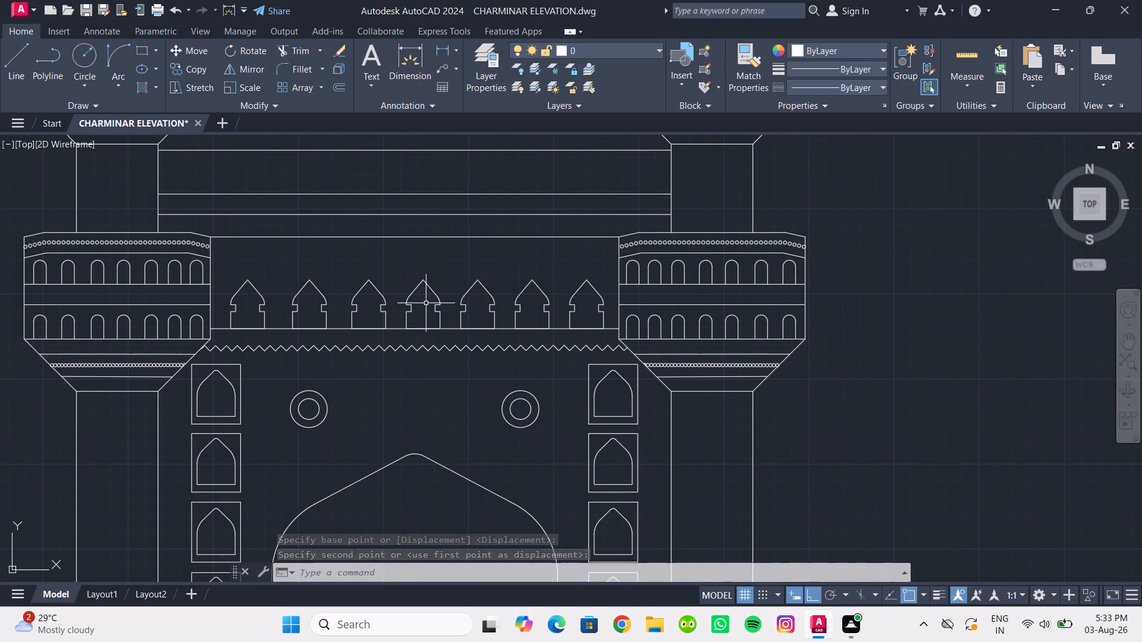
middle_click_drag(426, 303, 509, 376)
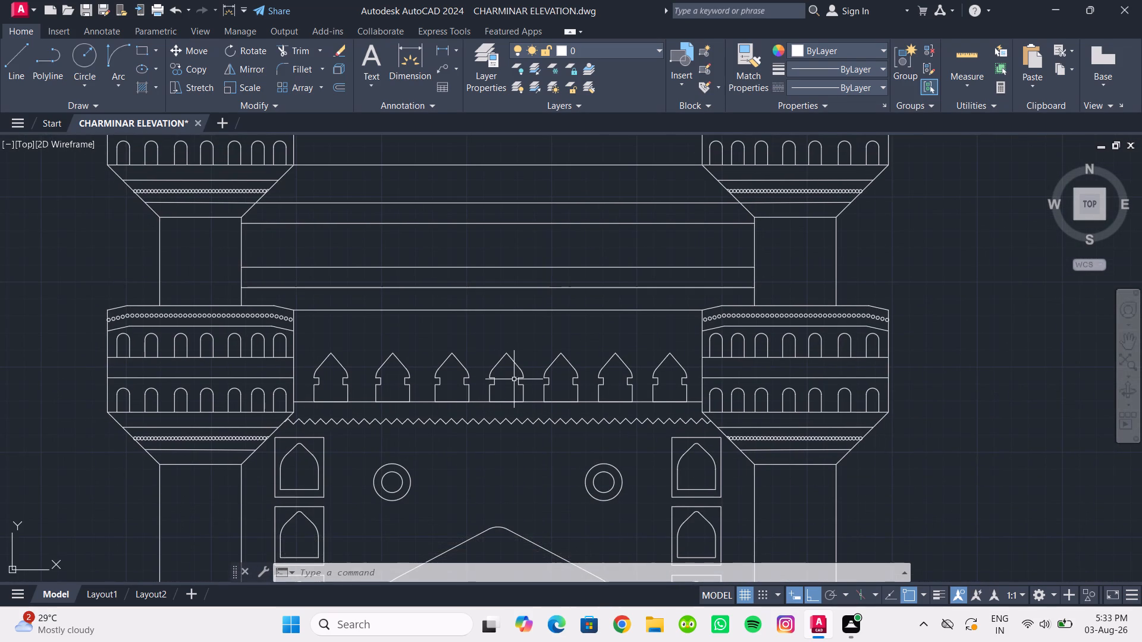
scroll(543, 373, "down", 3)
scroll(528, 350, "up", 1)
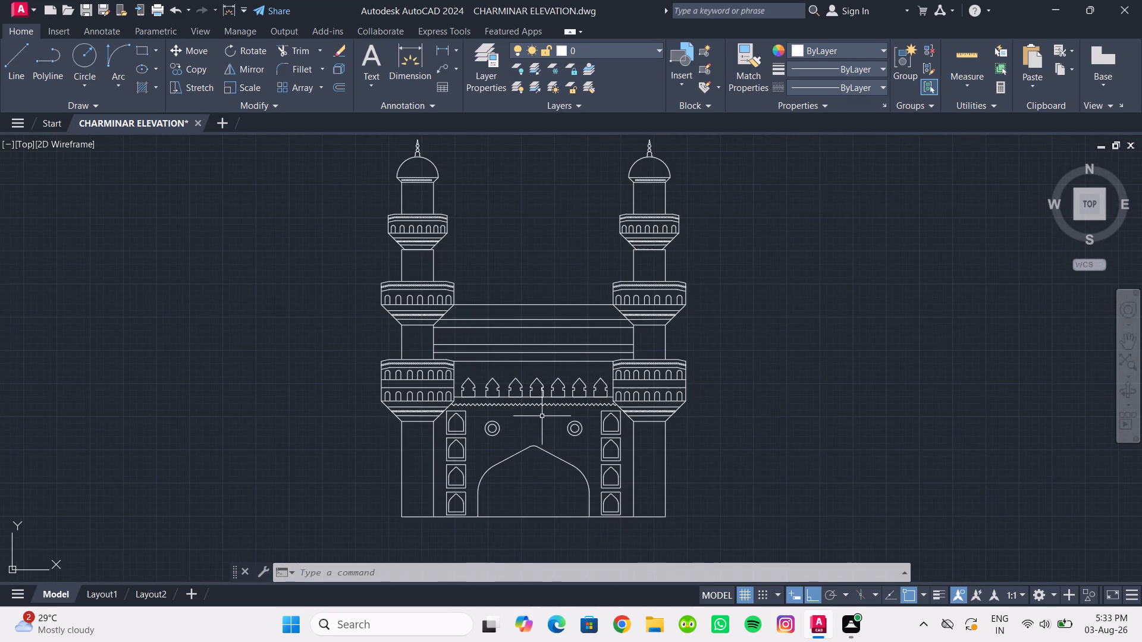
scroll(542, 416, "down", 1)
scroll(550, 447, "up", 2)
middle_click_drag(517, 479, 494, 420)
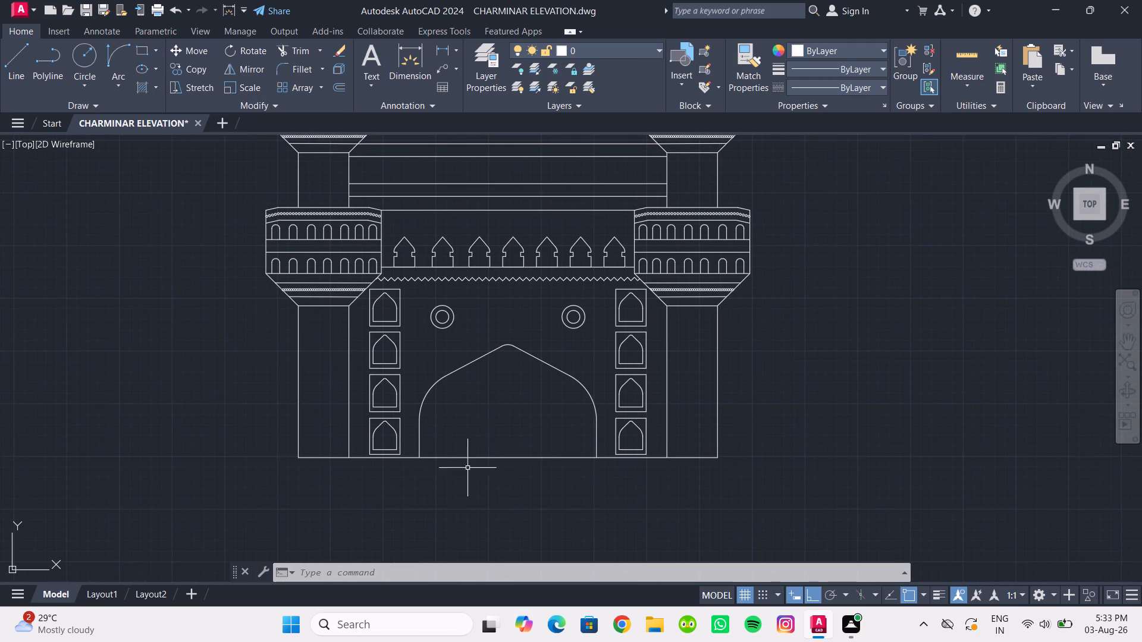
middle_click_drag(543, 472, 538, 512)
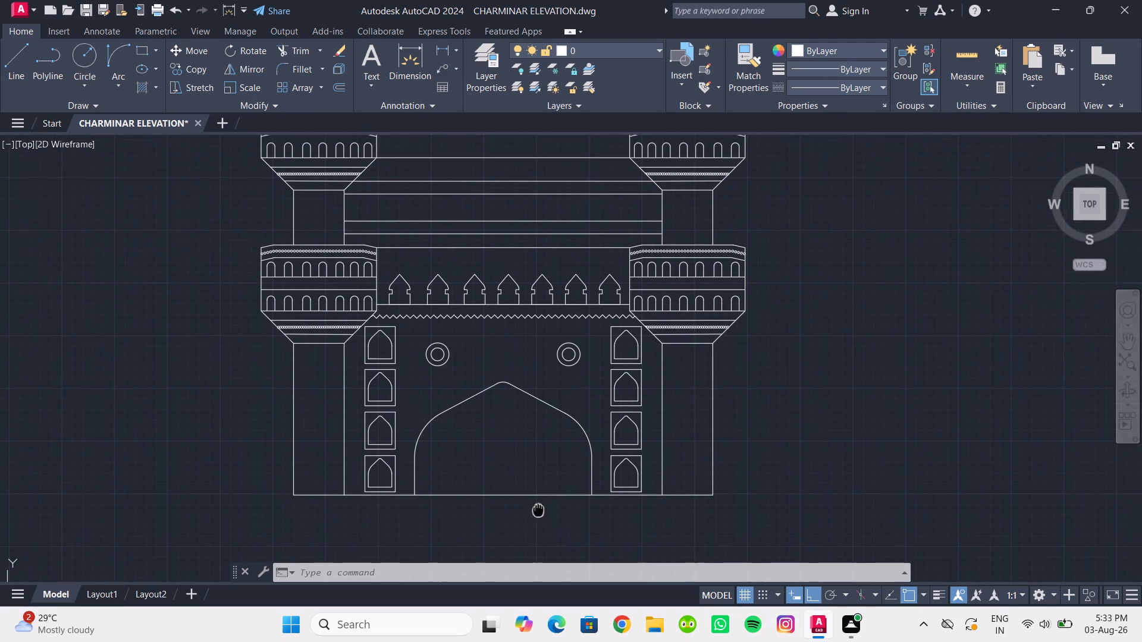
middle_click_drag(538, 512, 538, 512)
scroll(531, 460, "down", 1)
middle_click_drag(531, 460, 523, 489)
scroll(507, 394, "up", 2)
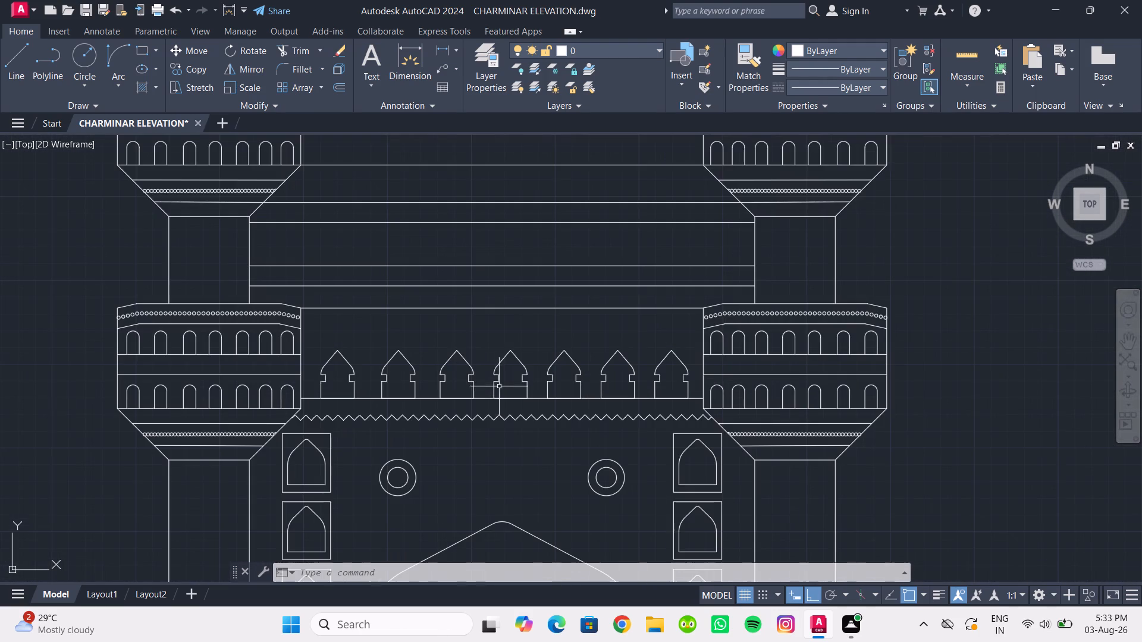
scroll(491, 387, "up", 1)
middle_click(491, 387)
scroll(490, 387, "up", 1)
middle_click_drag(490, 387, 508, 398)
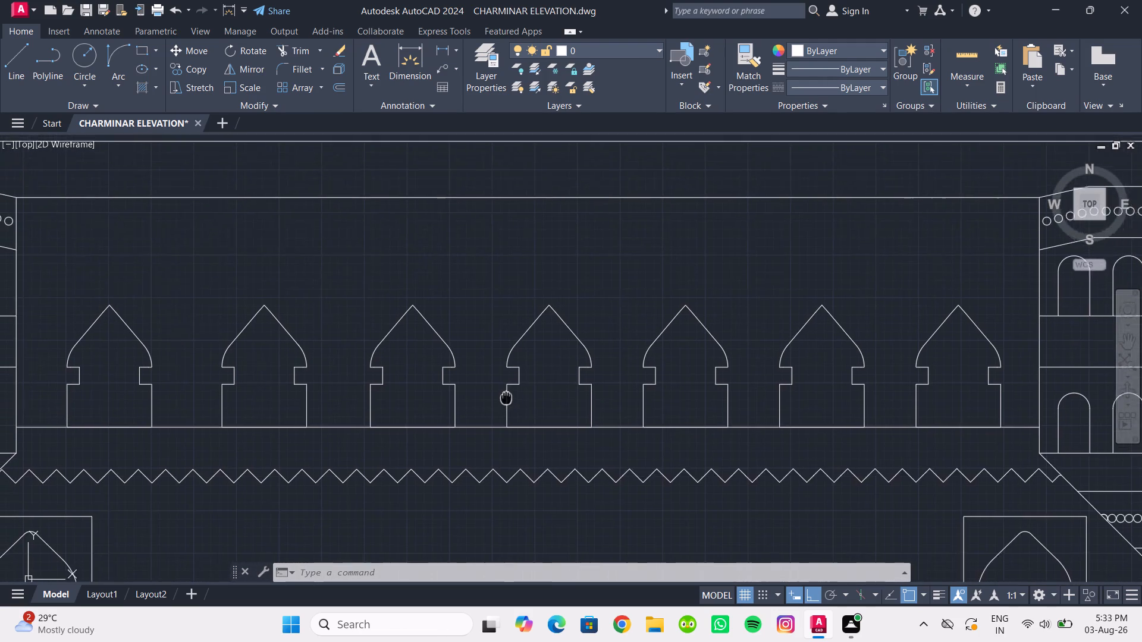
middle_click_drag(508, 398, 518, 410)
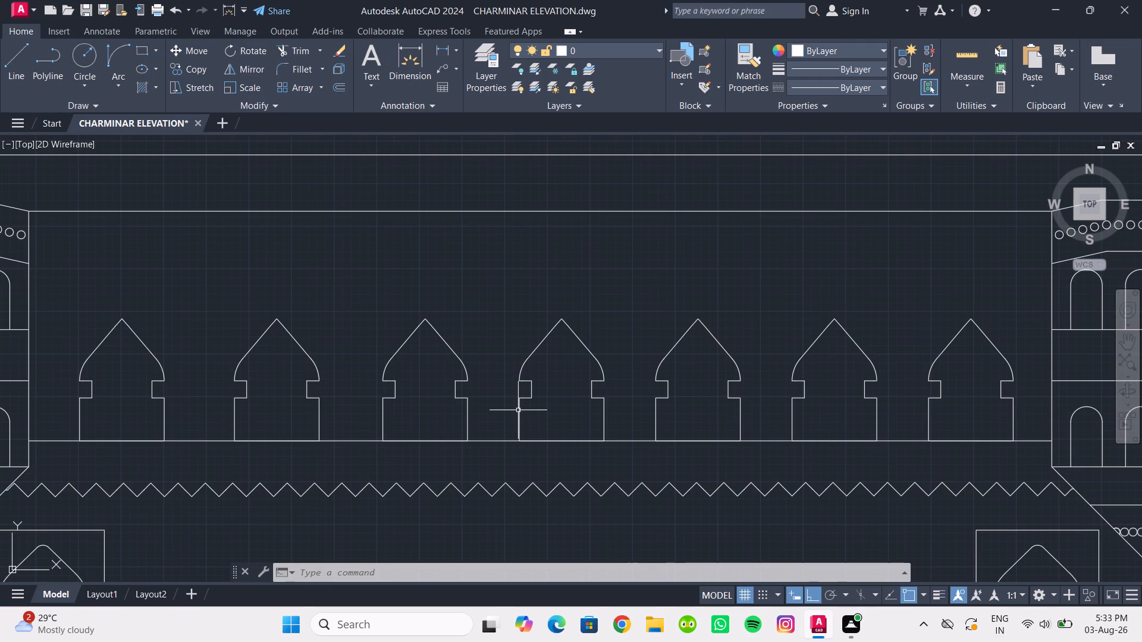
scroll(518, 410, "down", 2)
middle_click_drag(518, 410, 520, 384)
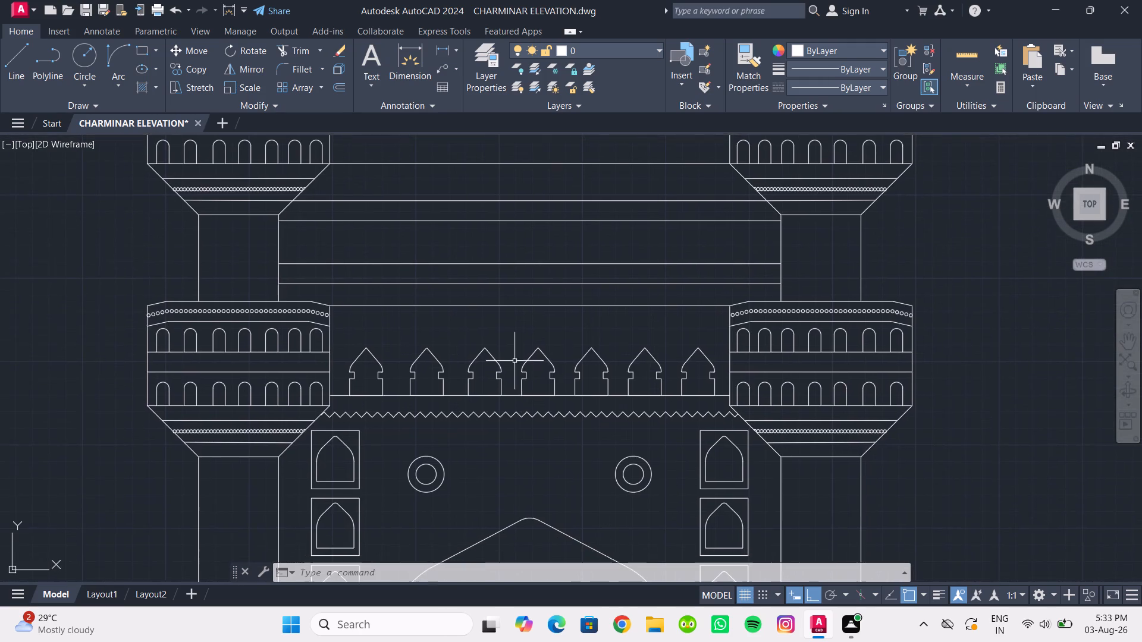
scroll(512, 358, "down", 2)
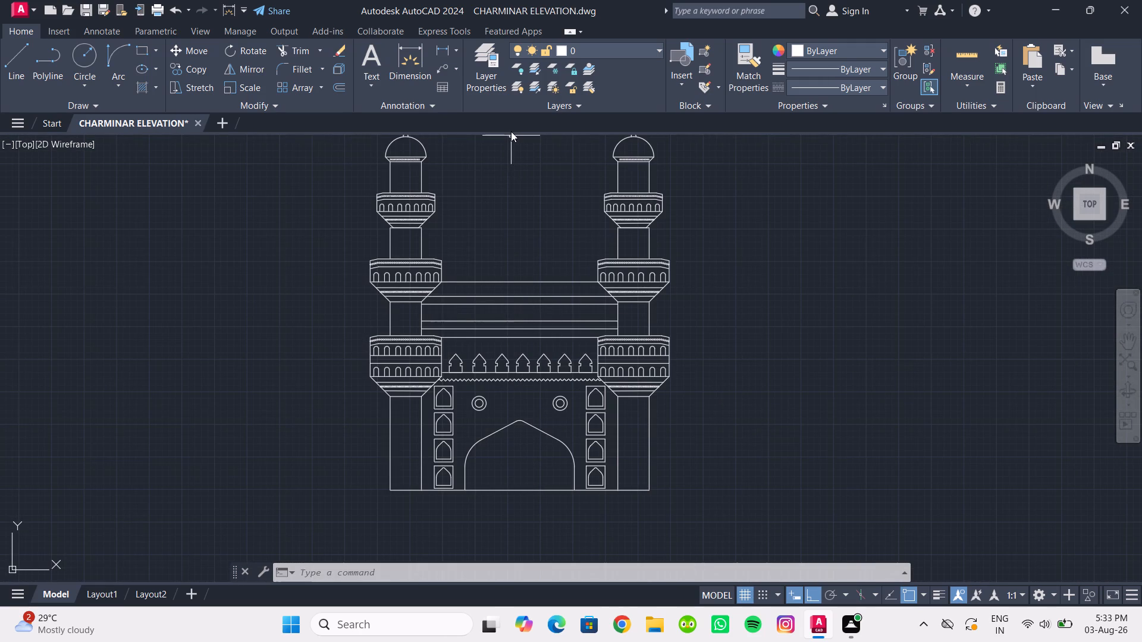
scroll(511, 131, "down", 1)
middle_click_drag(511, 131, 514, 147)
scroll(542, 262, "up", 2)
middle_click_drag(524, 298, 547, 234)
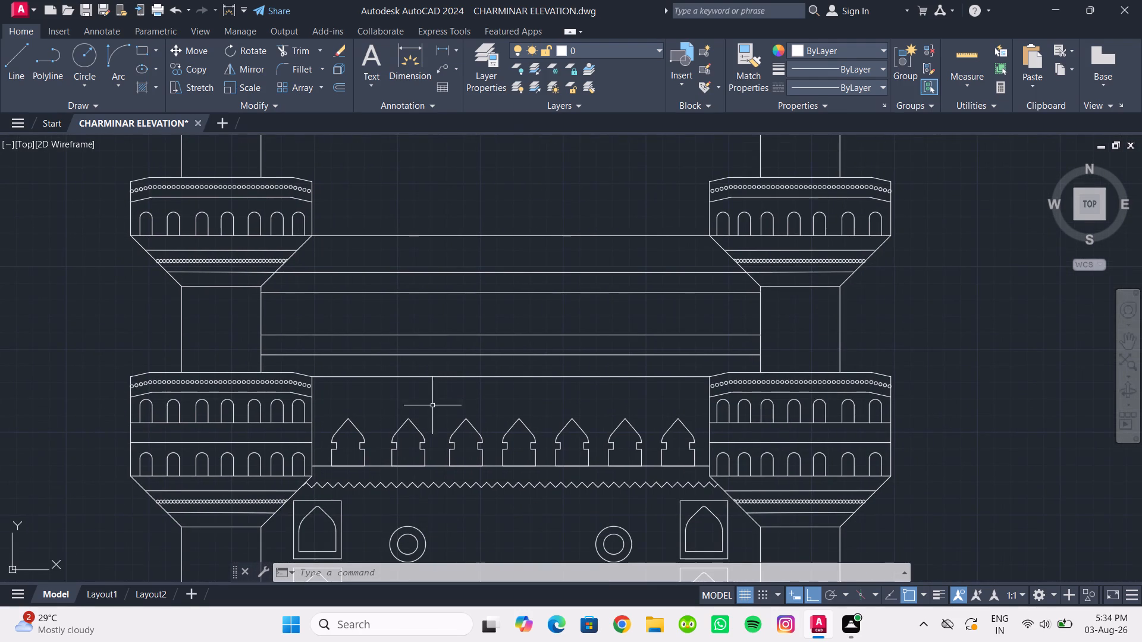
scroll(433, 375, "up", 1)
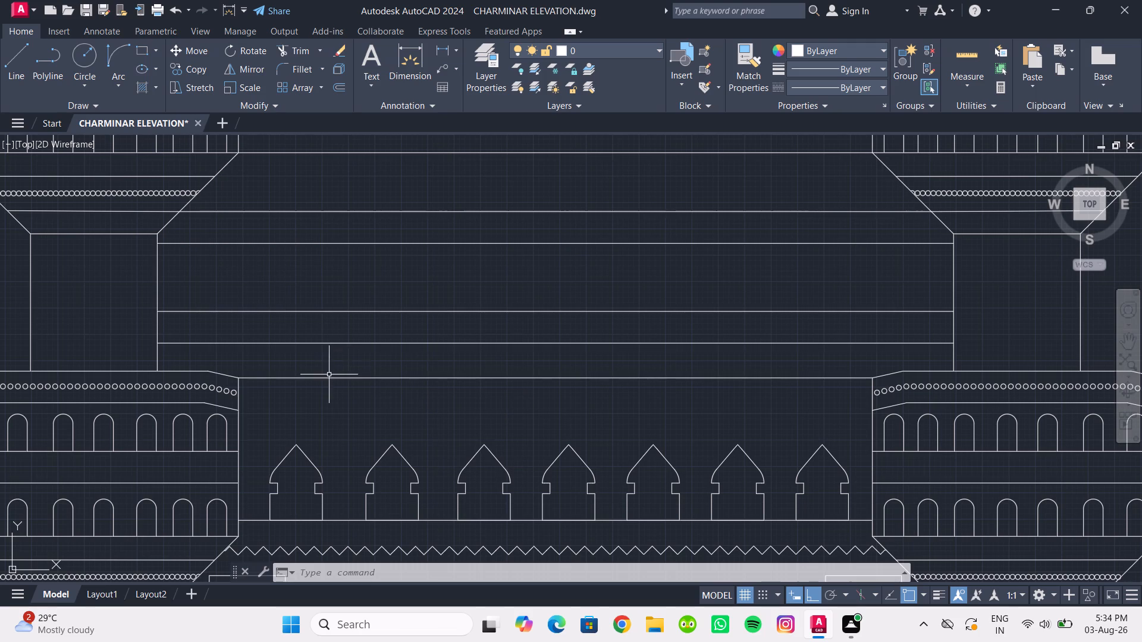
Draw a circle of about 1" radius between the left tower's balcony and the tip of the first pointed opening.
scroll(328, 375, "down", 1)
left_click(95, 52)
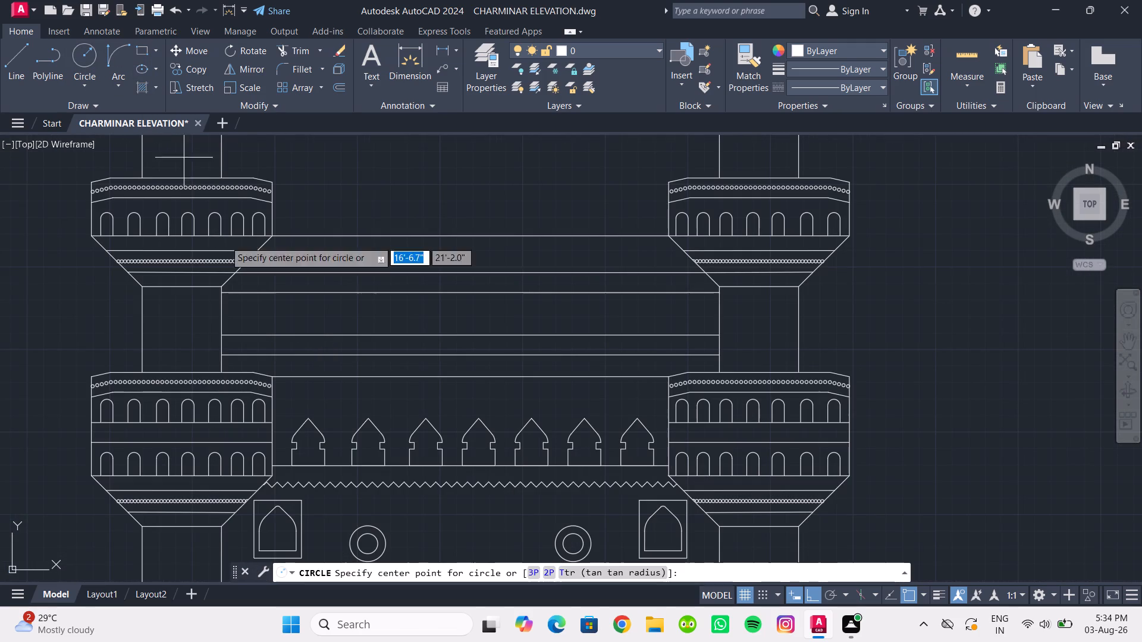
scroll(344, 411, "up", 1)
middle_click_drag(343, 410, 362, 353)
scroll(293, 369, "up", 1)
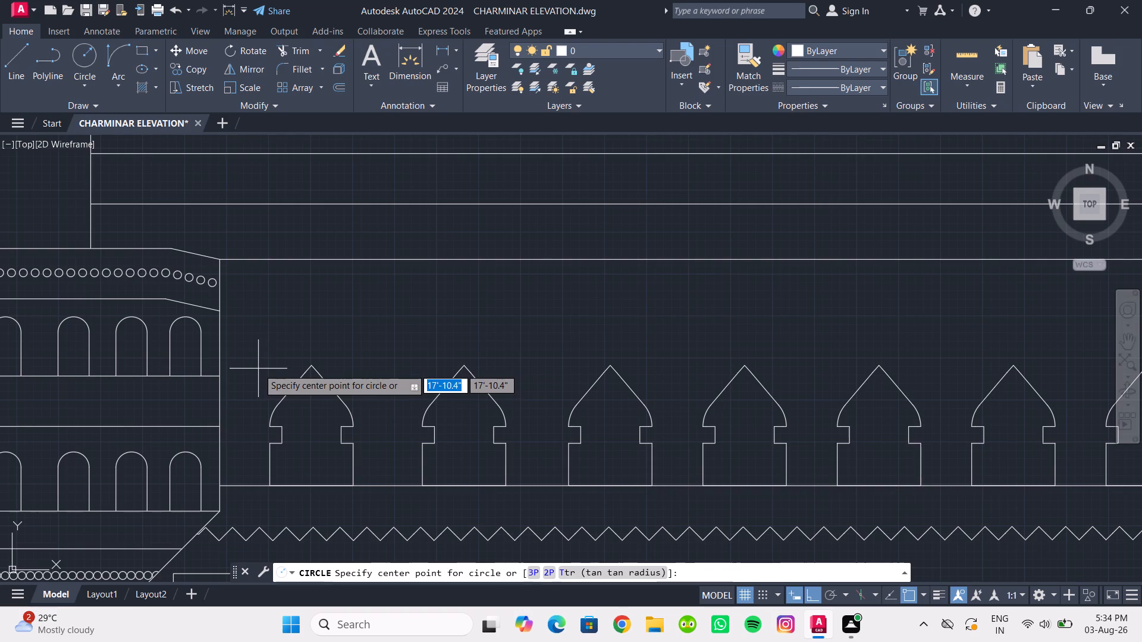
left_click(250, 369)
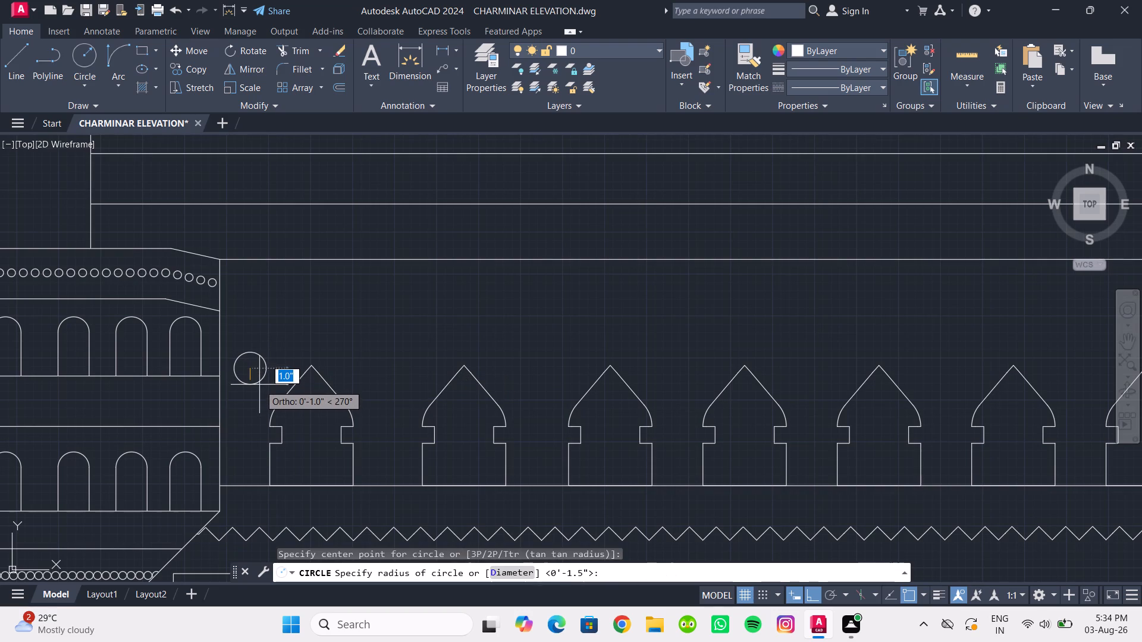
left_click(259, 385)
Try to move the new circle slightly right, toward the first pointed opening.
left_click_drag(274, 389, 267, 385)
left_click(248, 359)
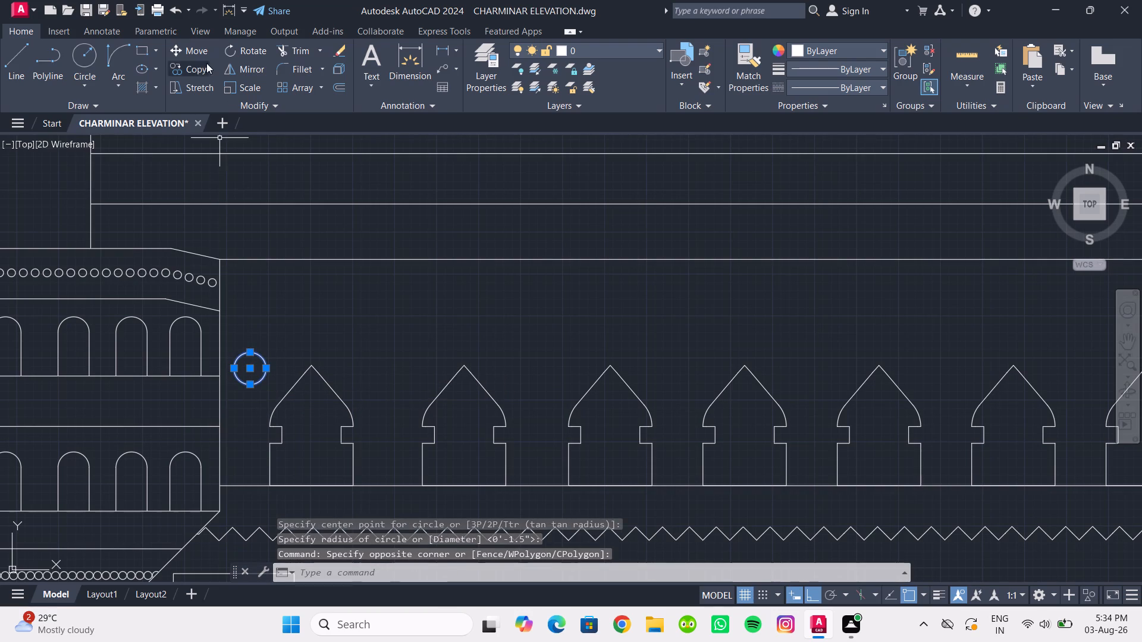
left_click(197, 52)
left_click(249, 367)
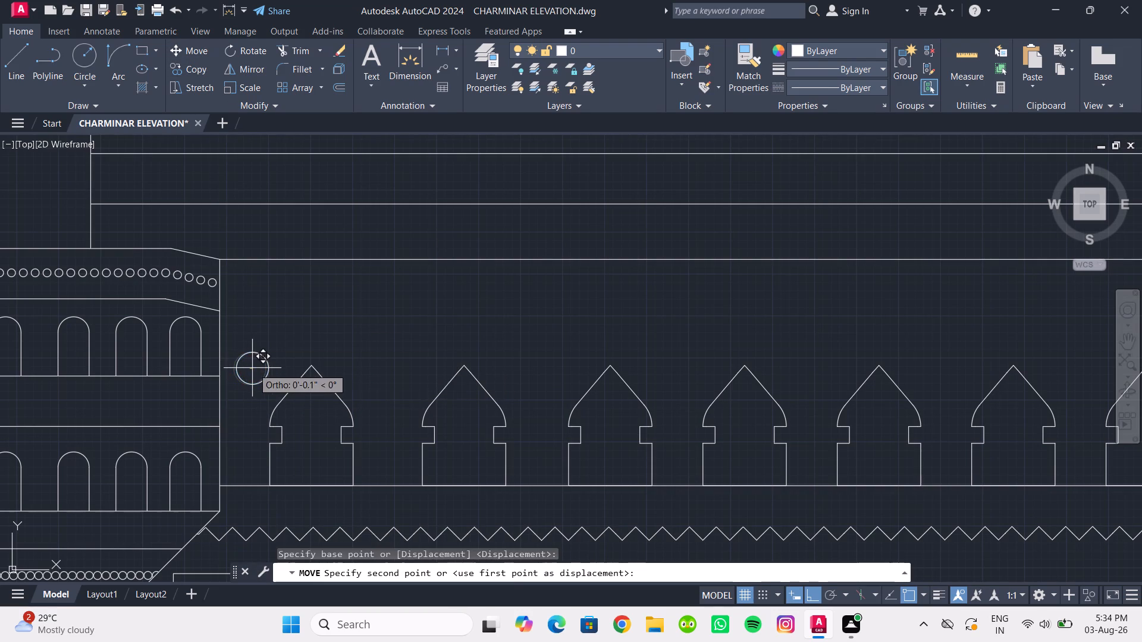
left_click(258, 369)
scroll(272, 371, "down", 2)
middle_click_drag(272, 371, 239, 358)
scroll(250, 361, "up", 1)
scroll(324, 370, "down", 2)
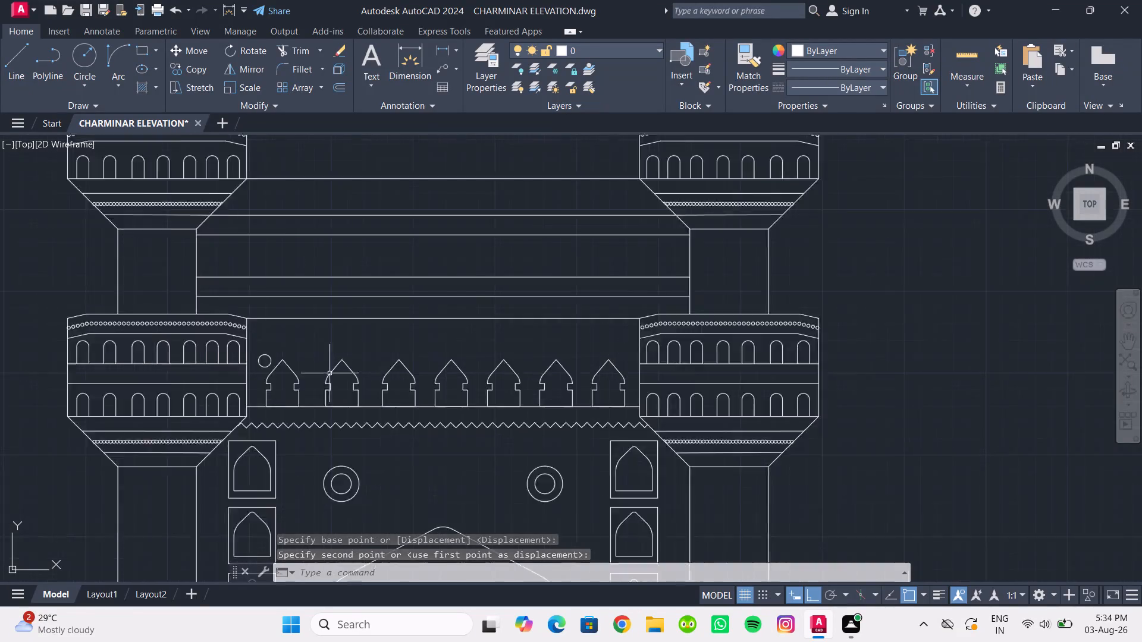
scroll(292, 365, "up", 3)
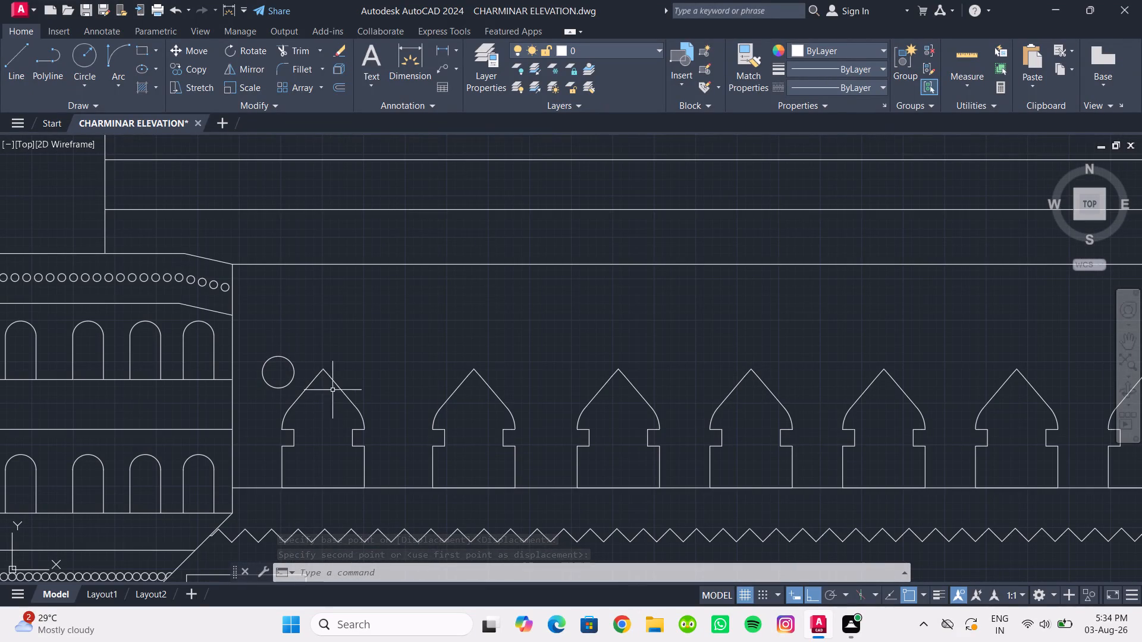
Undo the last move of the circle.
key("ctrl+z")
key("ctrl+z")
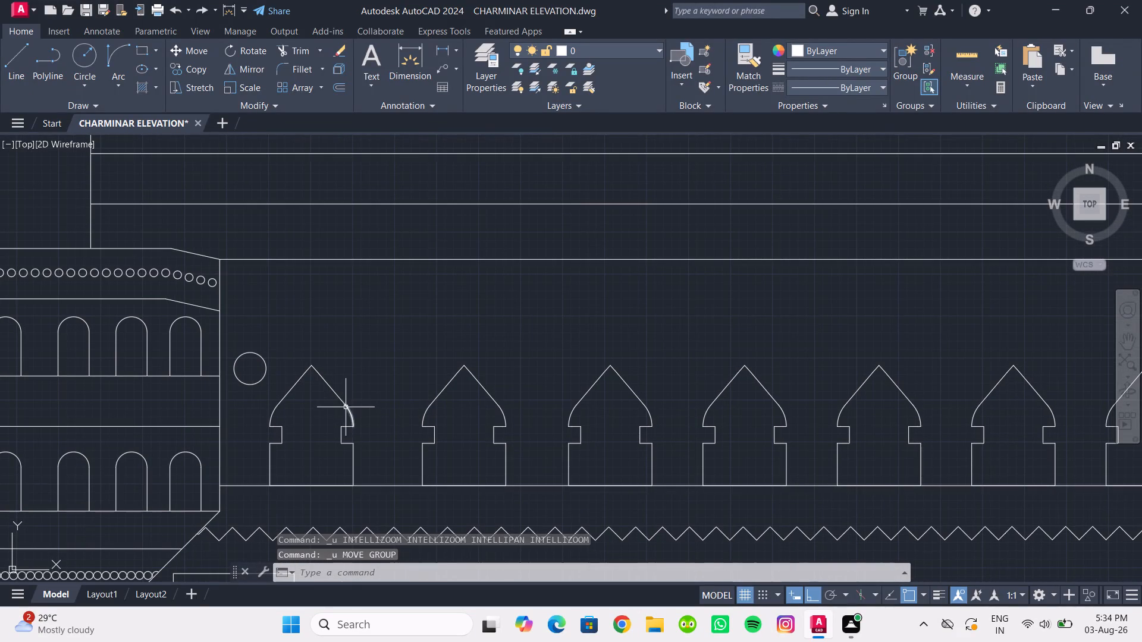
Move the circle horizontally right from its top quadrant, slightly farther from the left tower's balcony and closer to the first opening's tip.
scroll(346, 407, "down", 2)
scroll(318, 380, "up", 2)
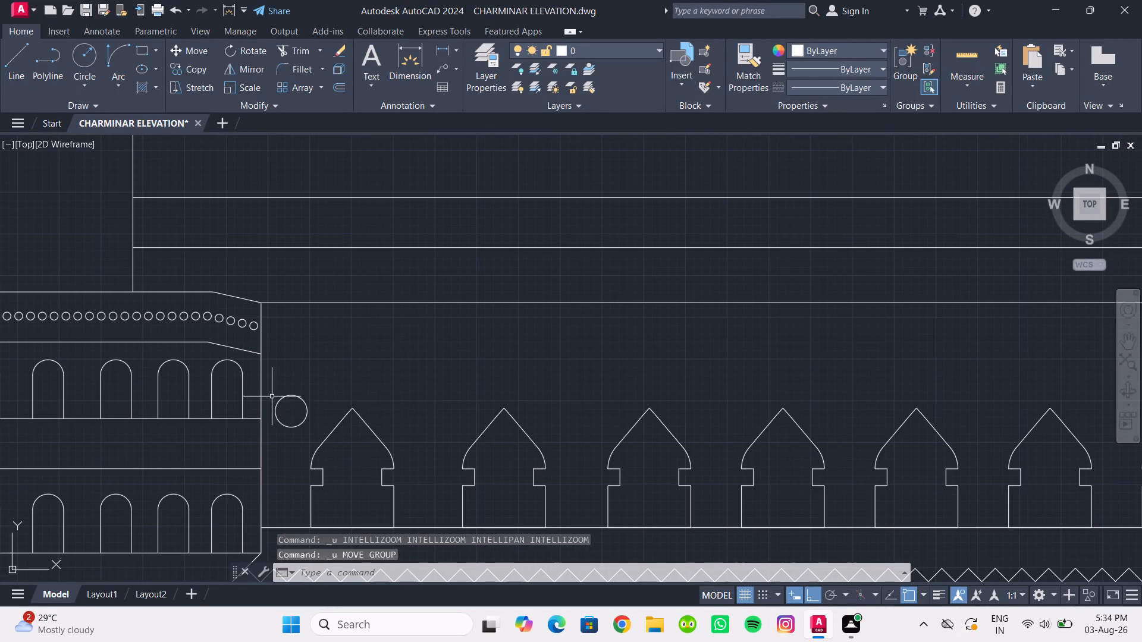
left_click(274, 395)
left_click(319, 438)
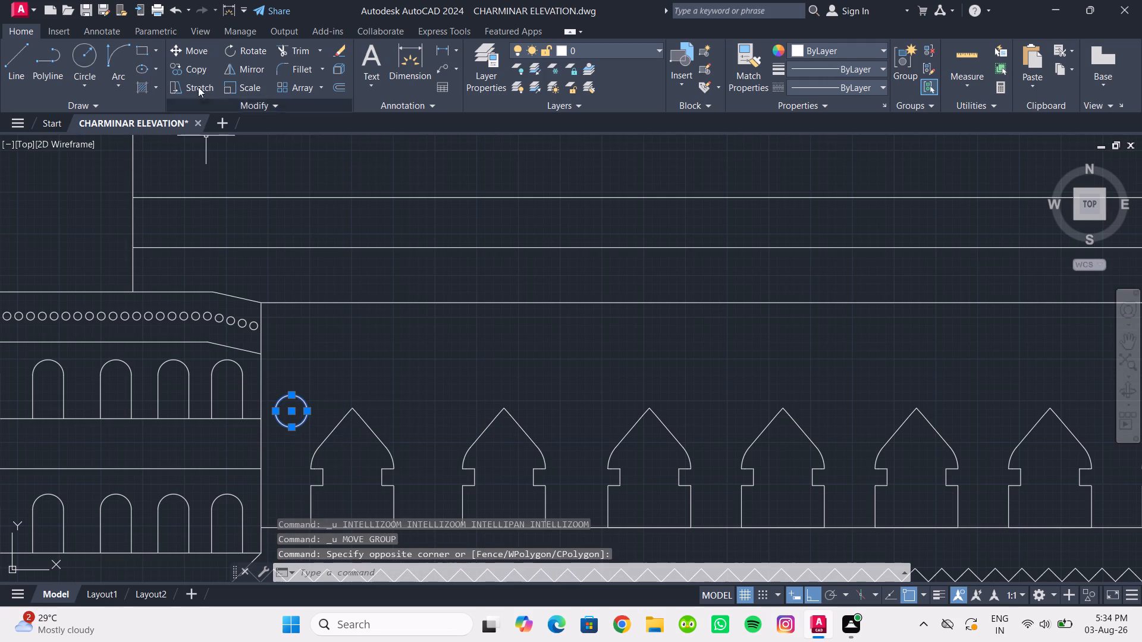
left_click(198, 46)
scroll(296, 413, "up", 2)
middle_click_drag(287, 419, 275, 395)
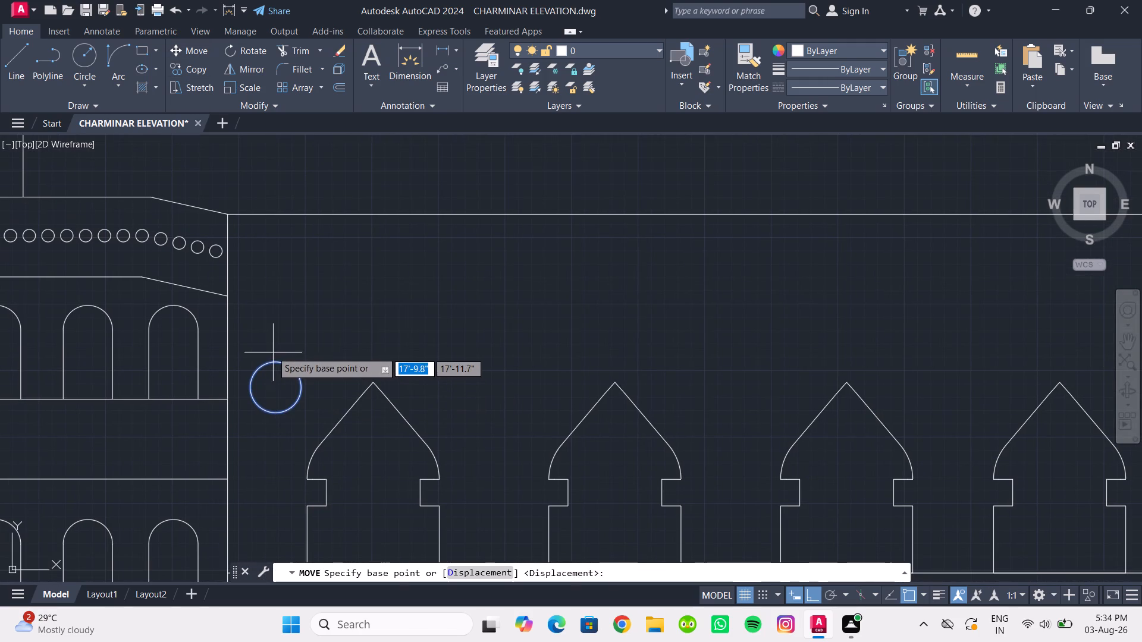
left_click(273, 364)
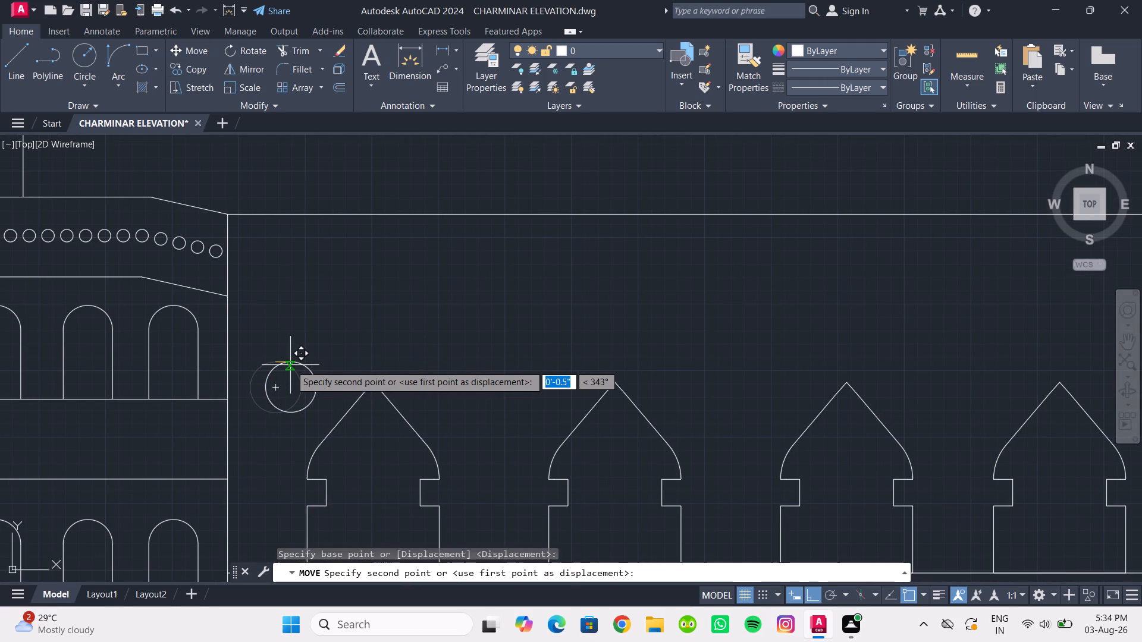
scroll(293, 366, "up", 2)
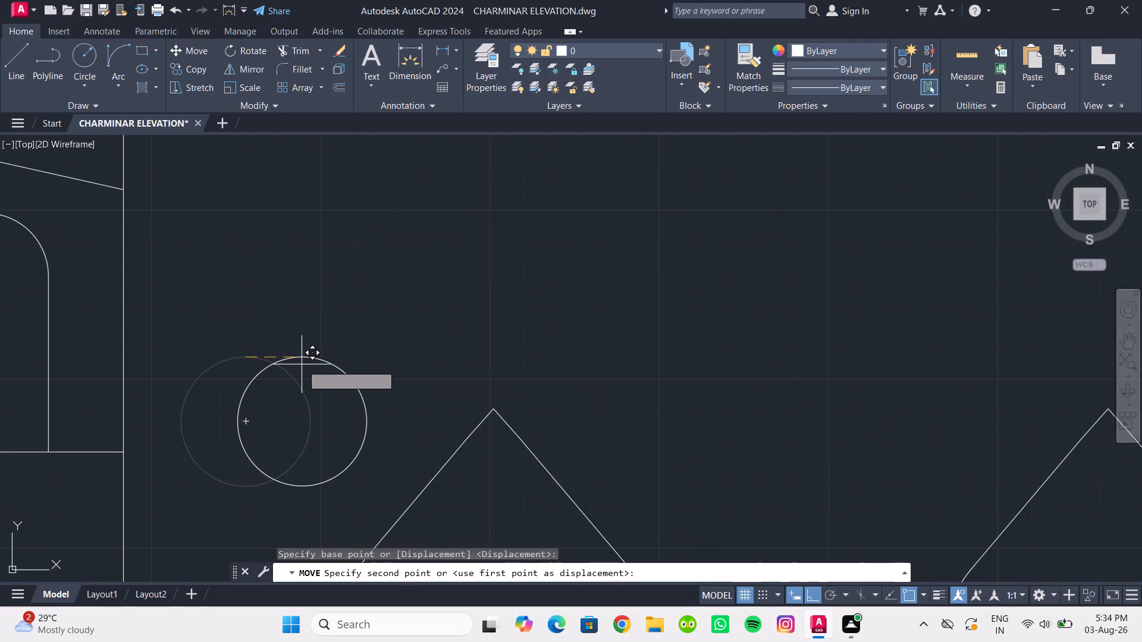
left_click(302, 364)
Create a rectangular array of the circle with 1 row and 7 columns.
scroll(302, 367, "down", 3)
scroll(377, 405, "down", 2)
middle_click_drag(378, 408, 344, 406)
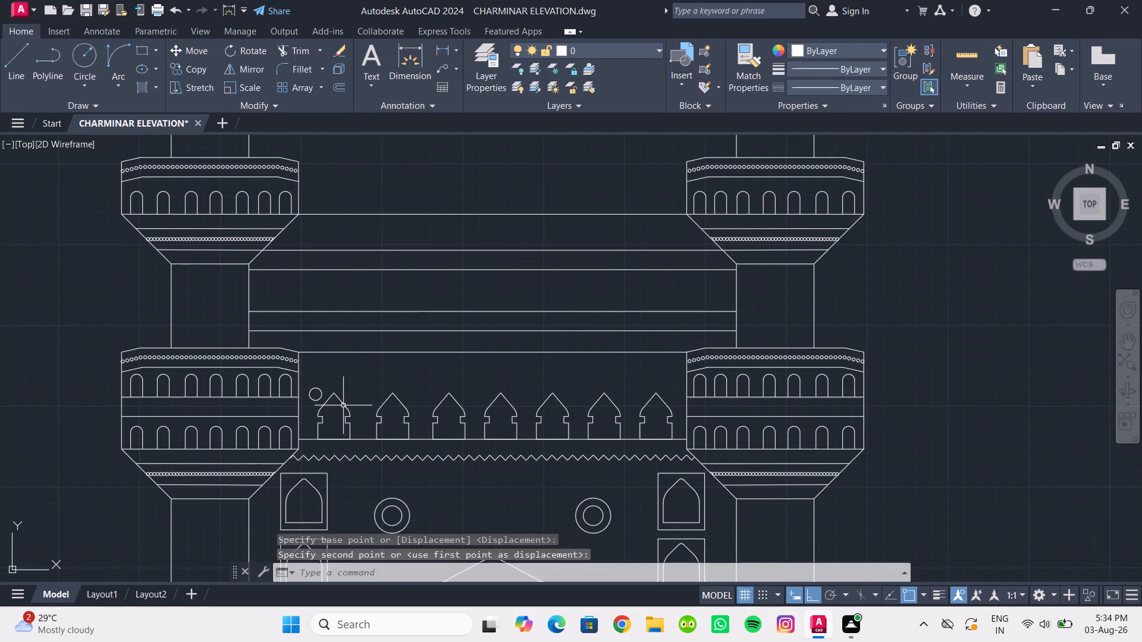
scroll(342, 405, "up", 2)
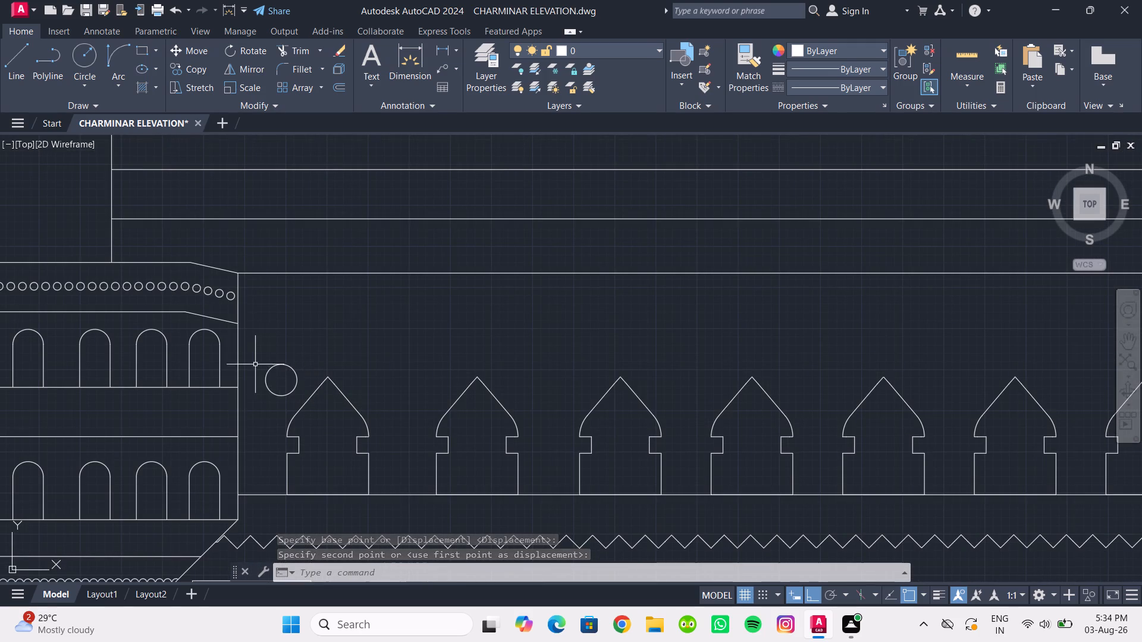
left_click_drag(253, 361, 259, 365)
left_click(303, 402)
key("Left")
key("Left")
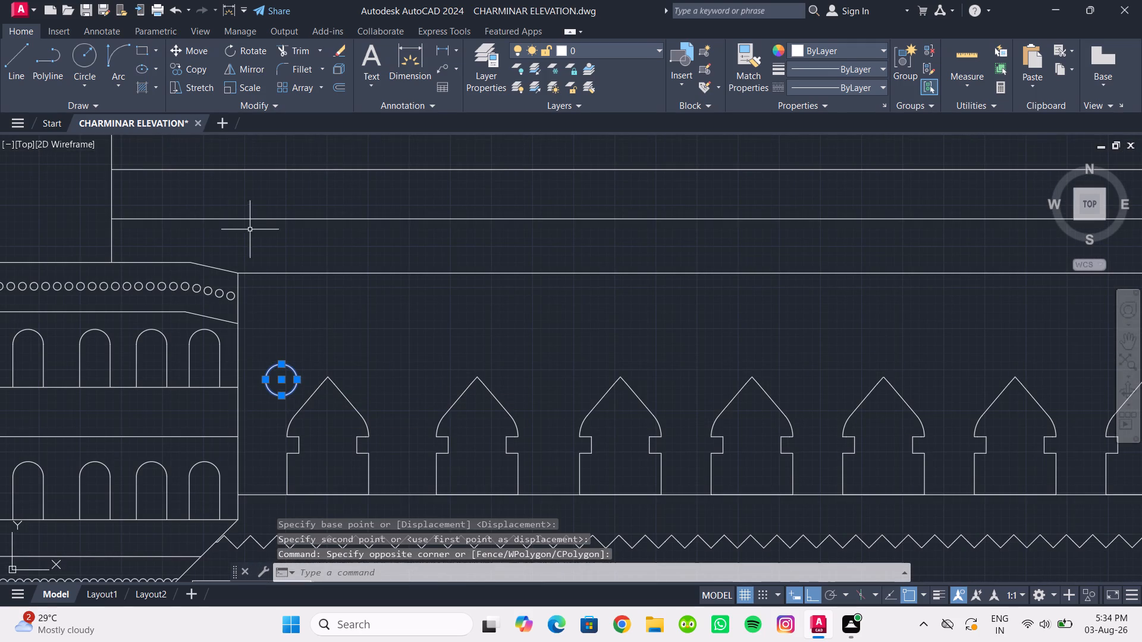
left_click(308, 86)
left_click_drag(297, 49, 268, 49)
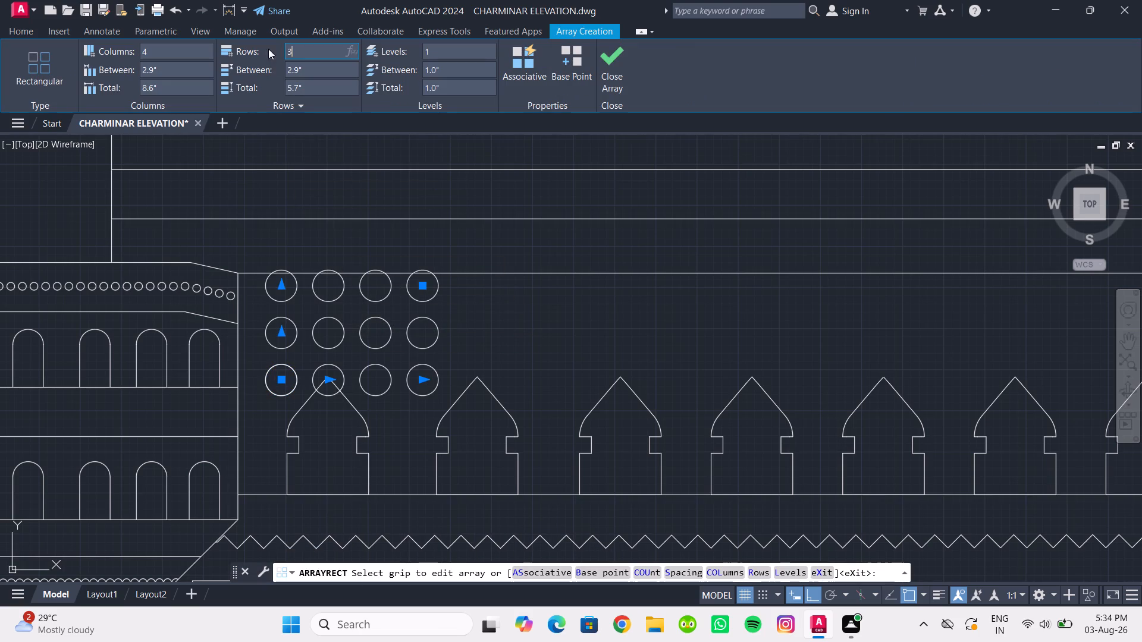
left_click_drag(268, 49, 252, 49)
key("1")
key("Return")
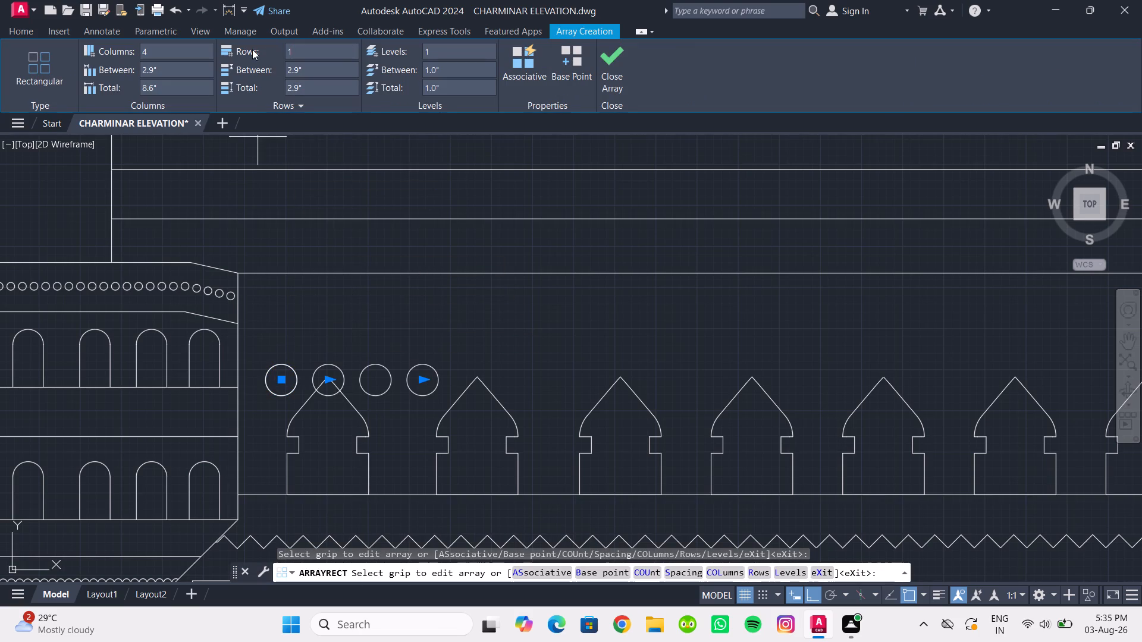
left_click(180, 51)
key("7")
key("Return")
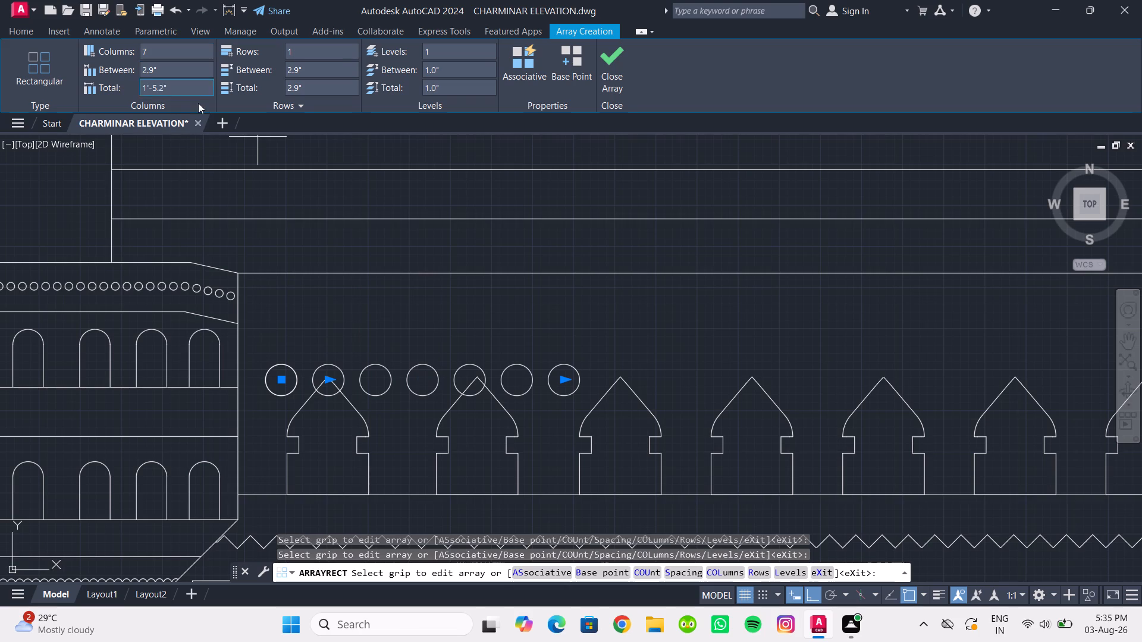
Set the circle array's column spacing to 8".
left_click_drag(165, 67, 117, 69)
key("7")
key("BackSpace")
type("8\"")
key("Return")
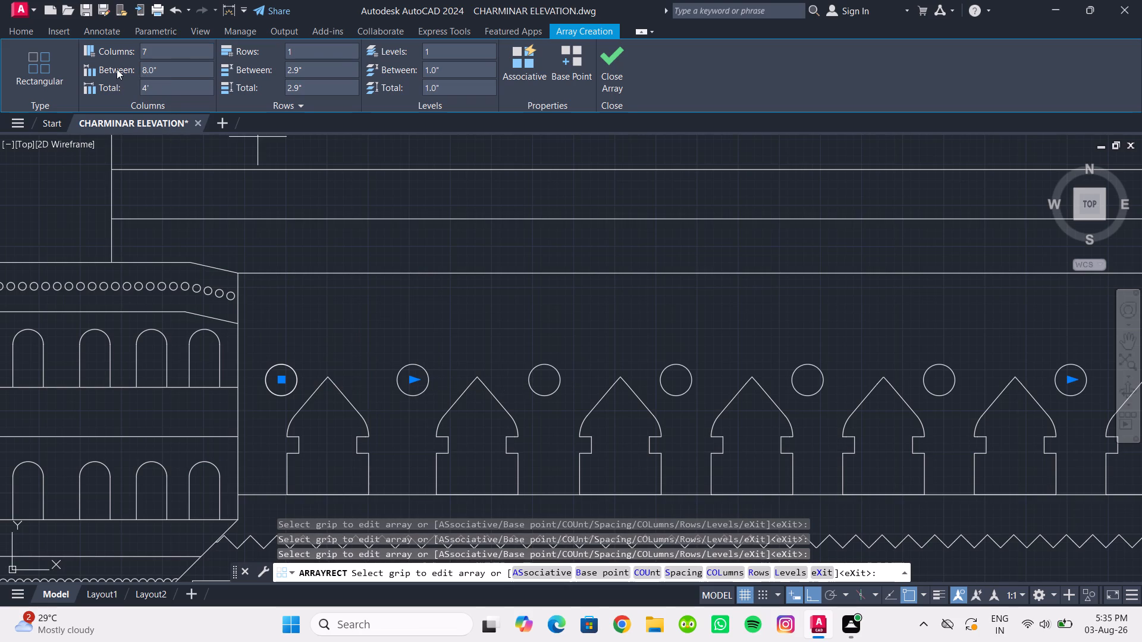
Set the circle array's column count to 8.
scroll(449, 310, "down", 1)
middle_click_drag(449, 310, 367, 313)
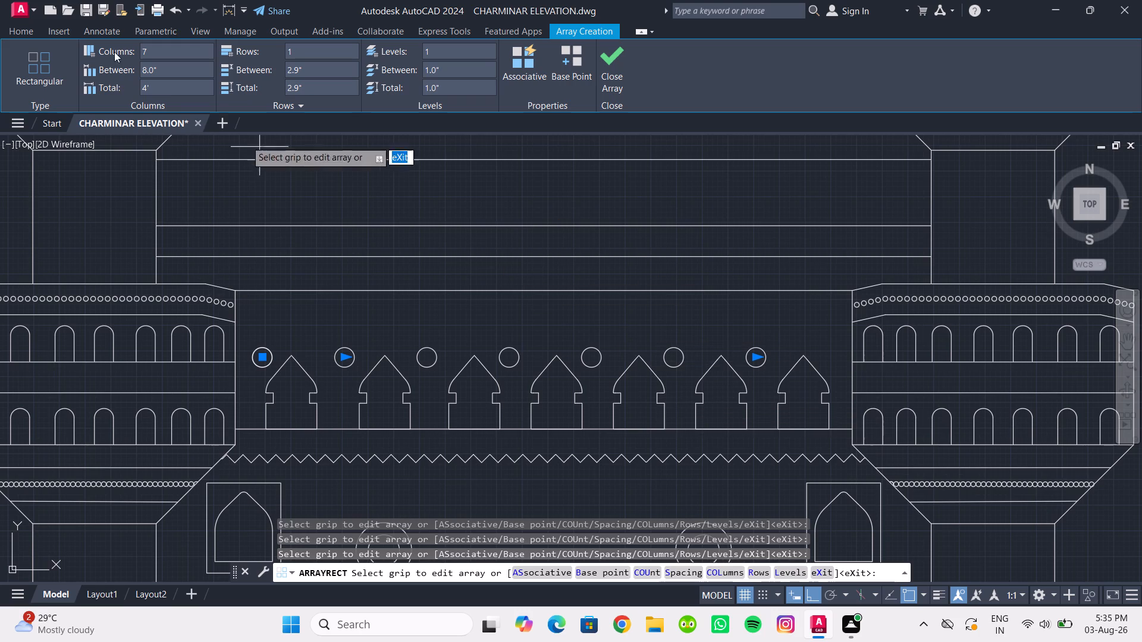
left_click(156, 47)
key("9")
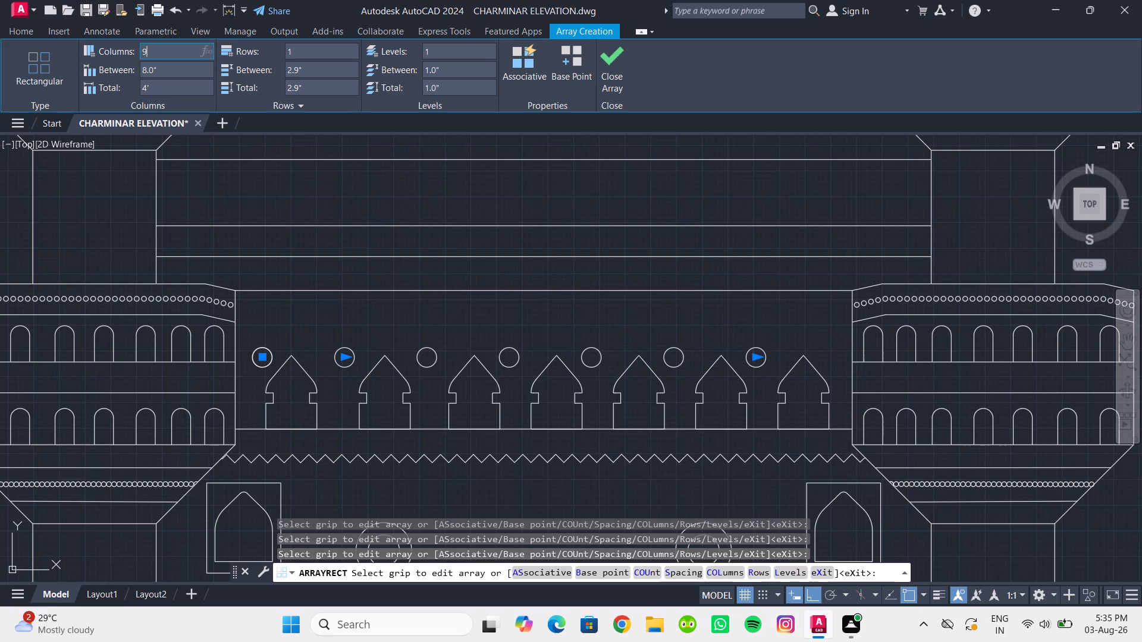
key("BackSpace")
key("8")
key("Return")
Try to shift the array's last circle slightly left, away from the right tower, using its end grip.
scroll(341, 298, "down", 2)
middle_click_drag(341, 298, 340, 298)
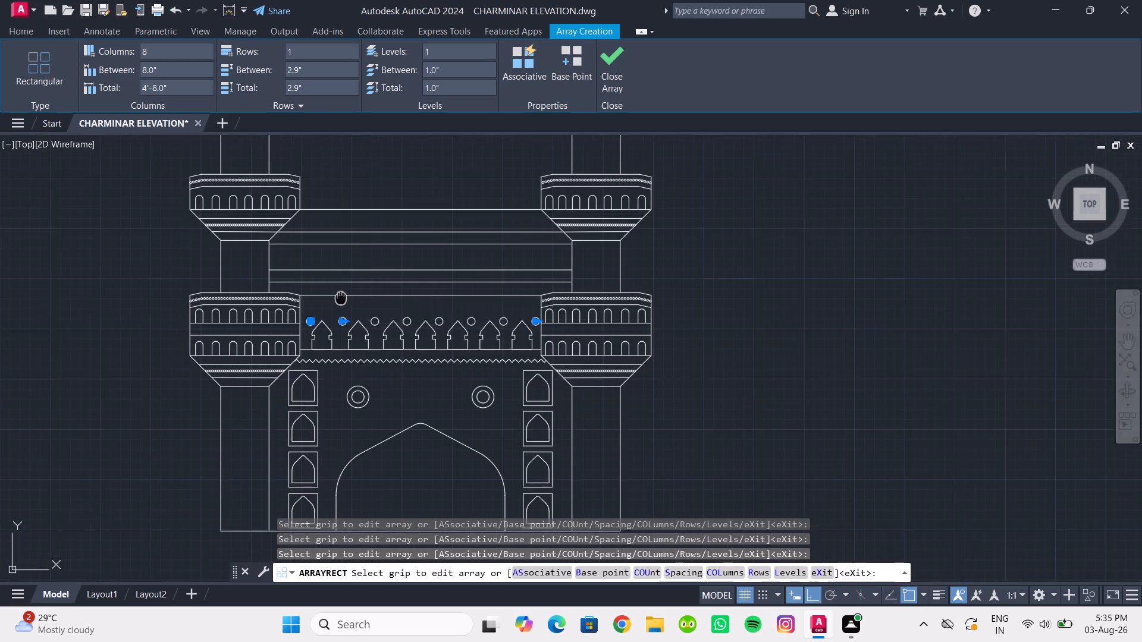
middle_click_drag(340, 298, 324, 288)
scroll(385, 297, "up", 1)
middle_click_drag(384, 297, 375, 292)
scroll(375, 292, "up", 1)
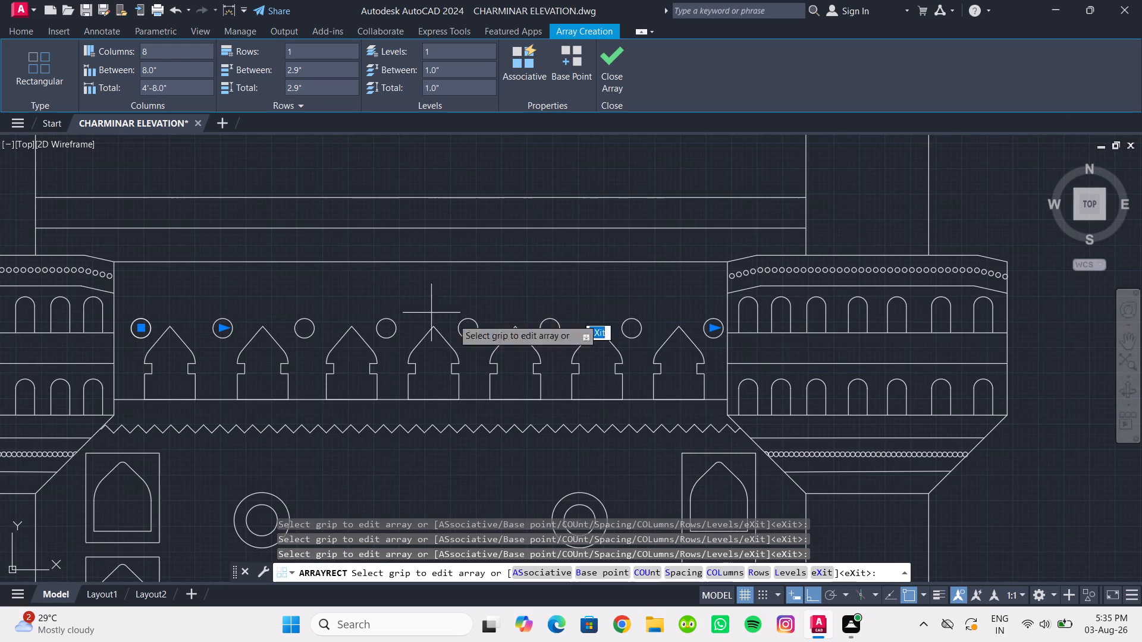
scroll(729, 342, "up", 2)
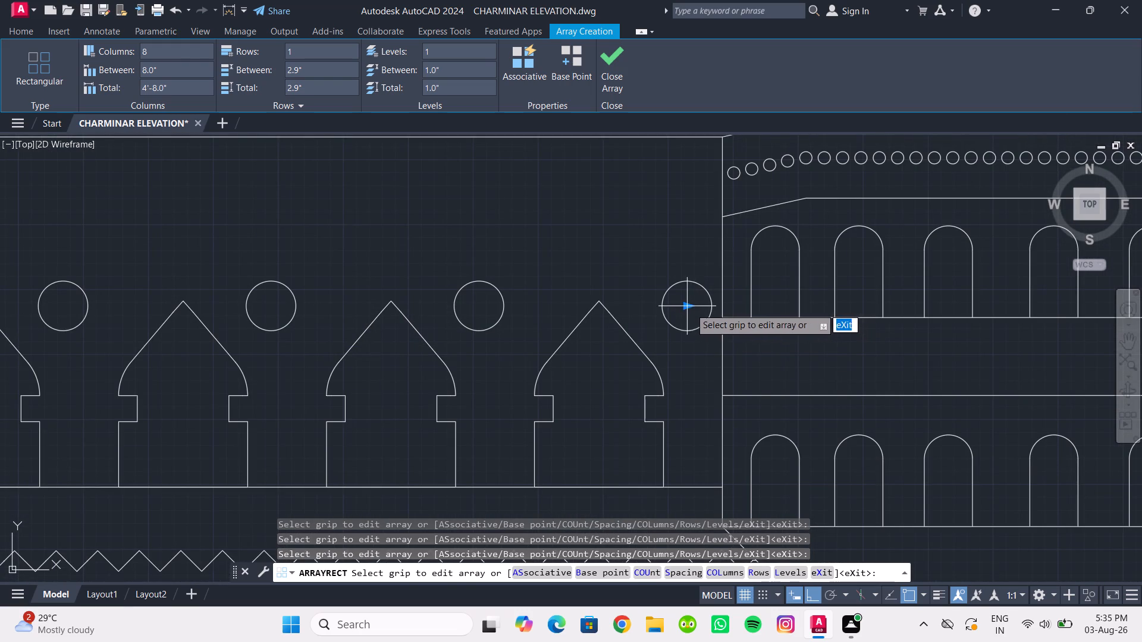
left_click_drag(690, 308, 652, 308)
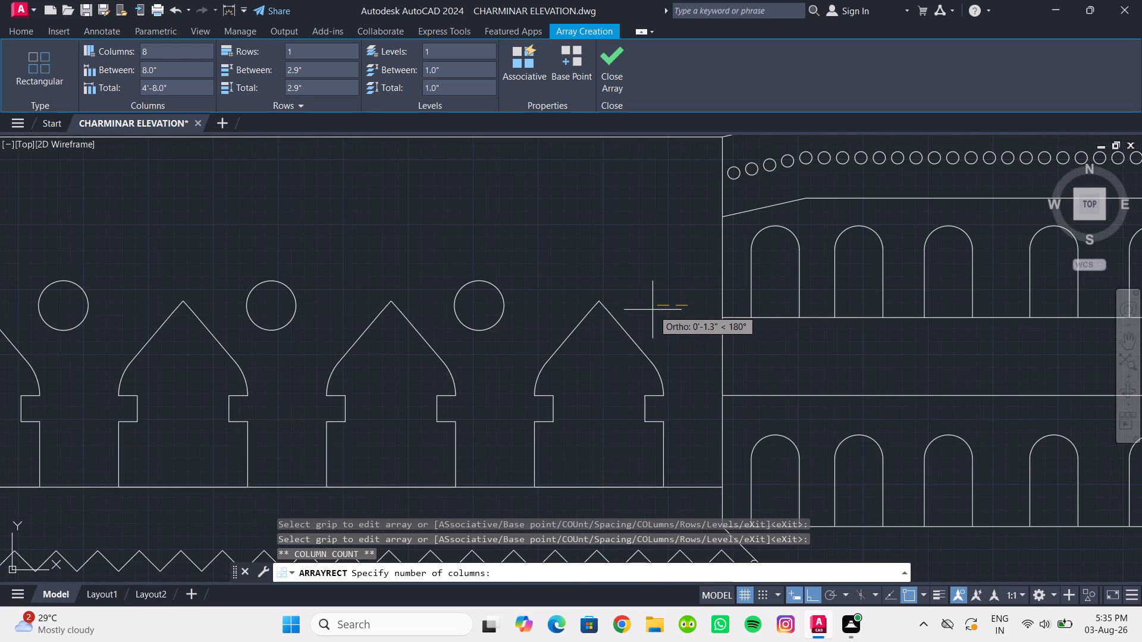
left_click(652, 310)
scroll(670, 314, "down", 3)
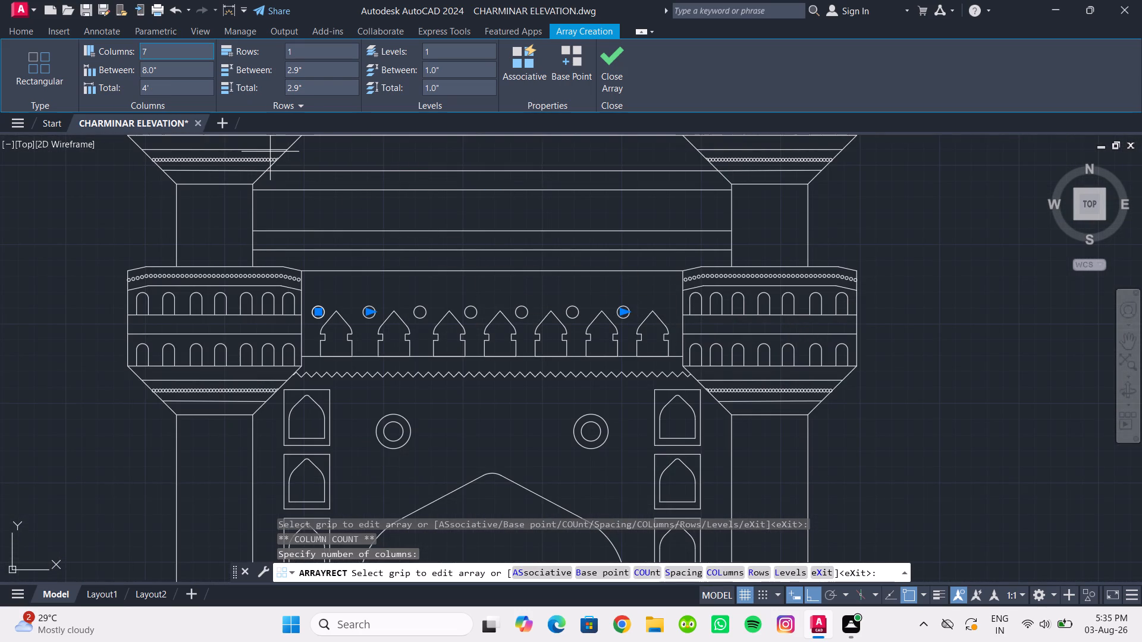
Set the circle array's column count to 8 and finish the array.
left_click(178, 50)
key("8")
key("Return")
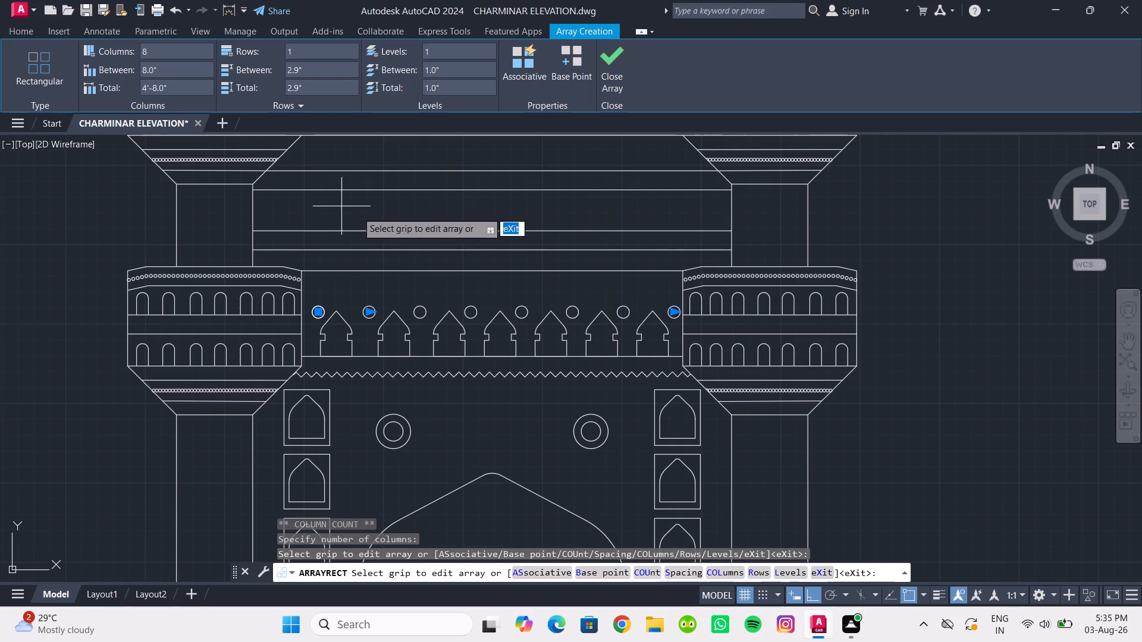
left_click(603, 85)
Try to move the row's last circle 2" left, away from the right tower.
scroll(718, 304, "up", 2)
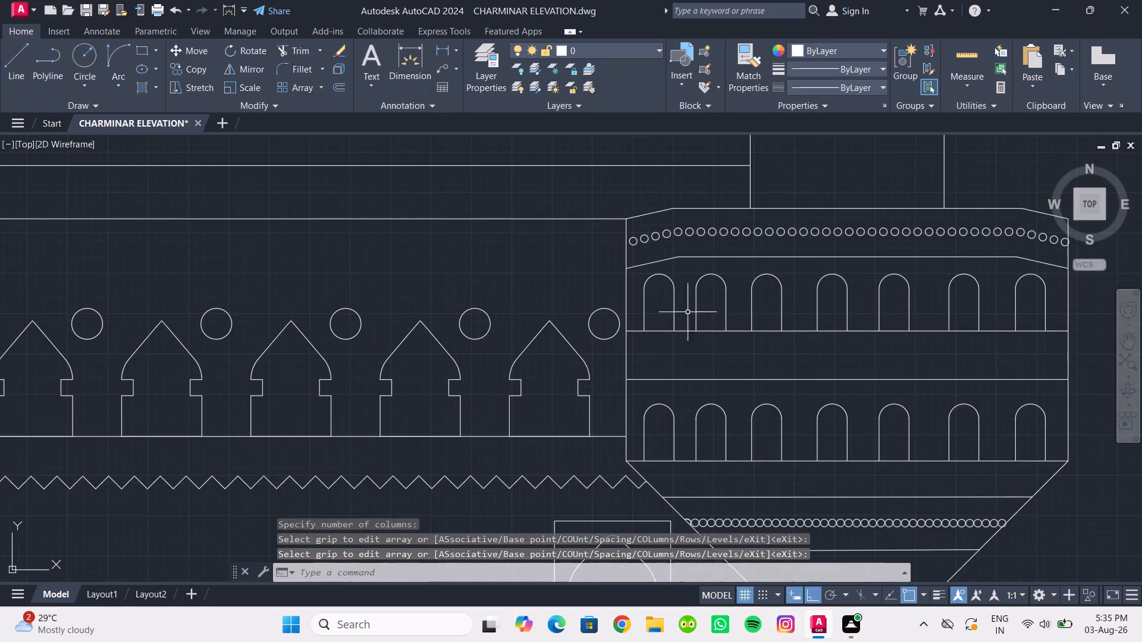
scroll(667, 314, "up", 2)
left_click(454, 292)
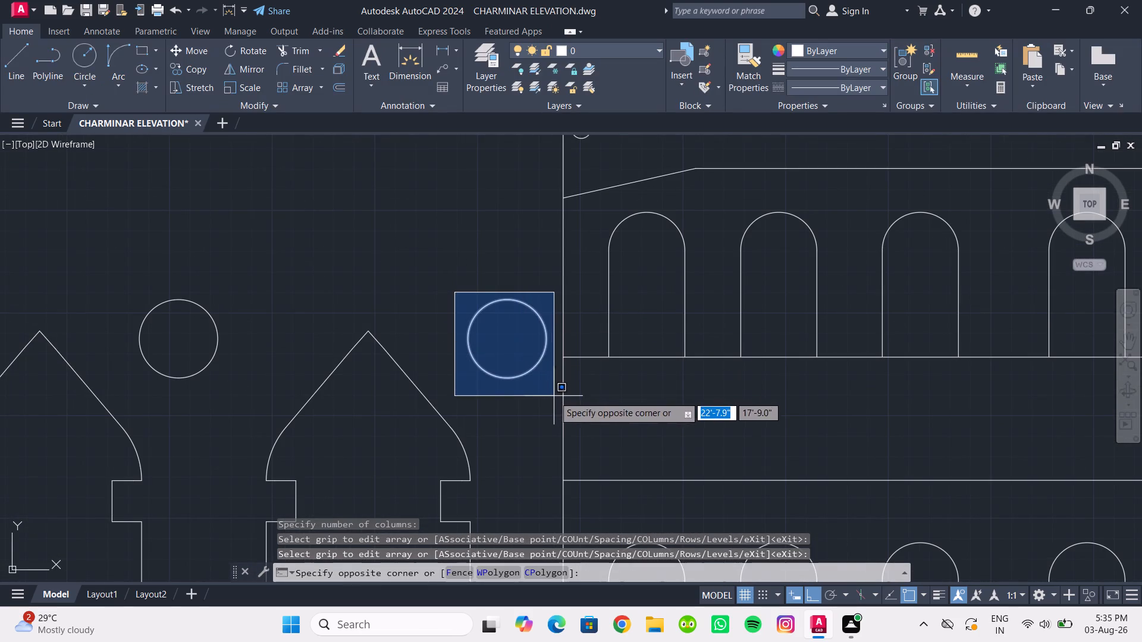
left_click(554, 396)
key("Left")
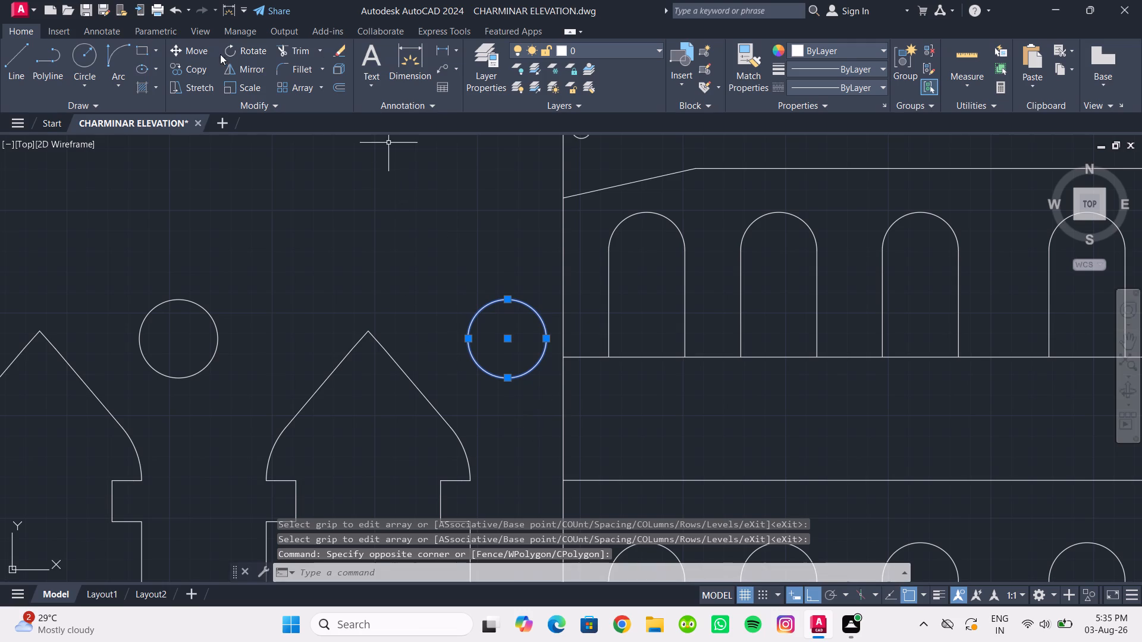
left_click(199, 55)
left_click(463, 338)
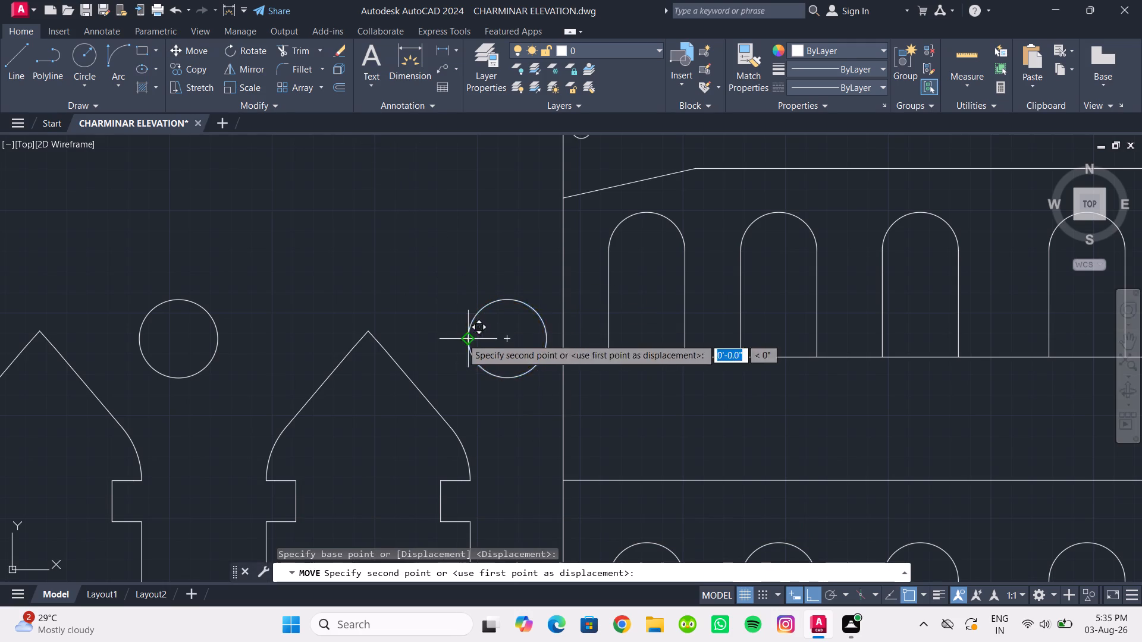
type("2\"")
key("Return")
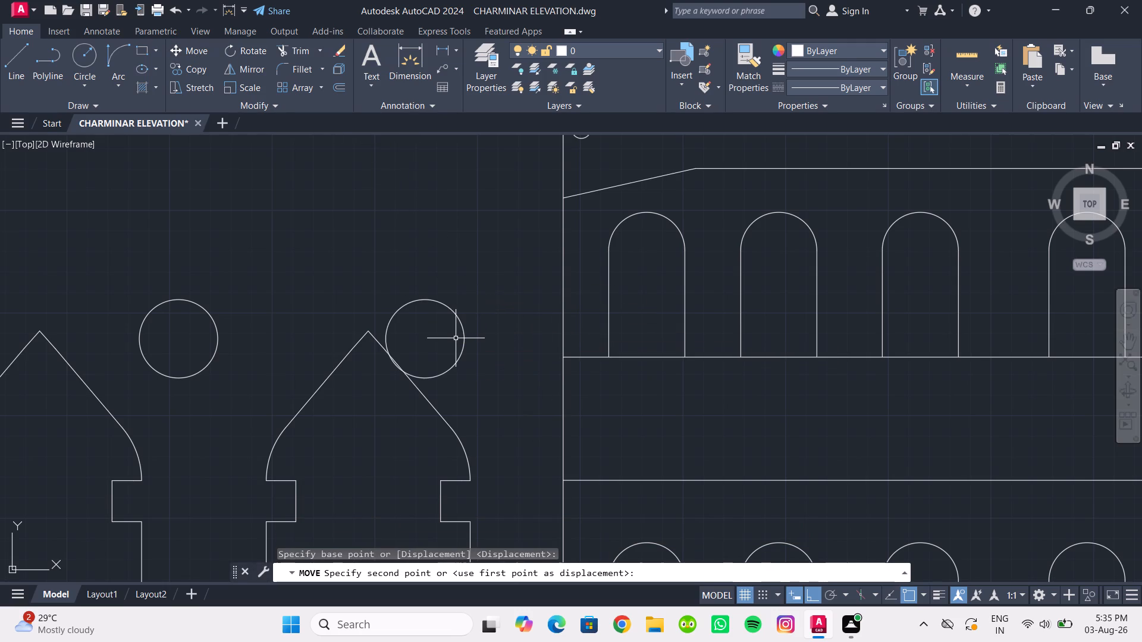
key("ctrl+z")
Move the row's last circle 0.2" left, away from the right tower.
left_click_drag(450, 282, 452, 284)
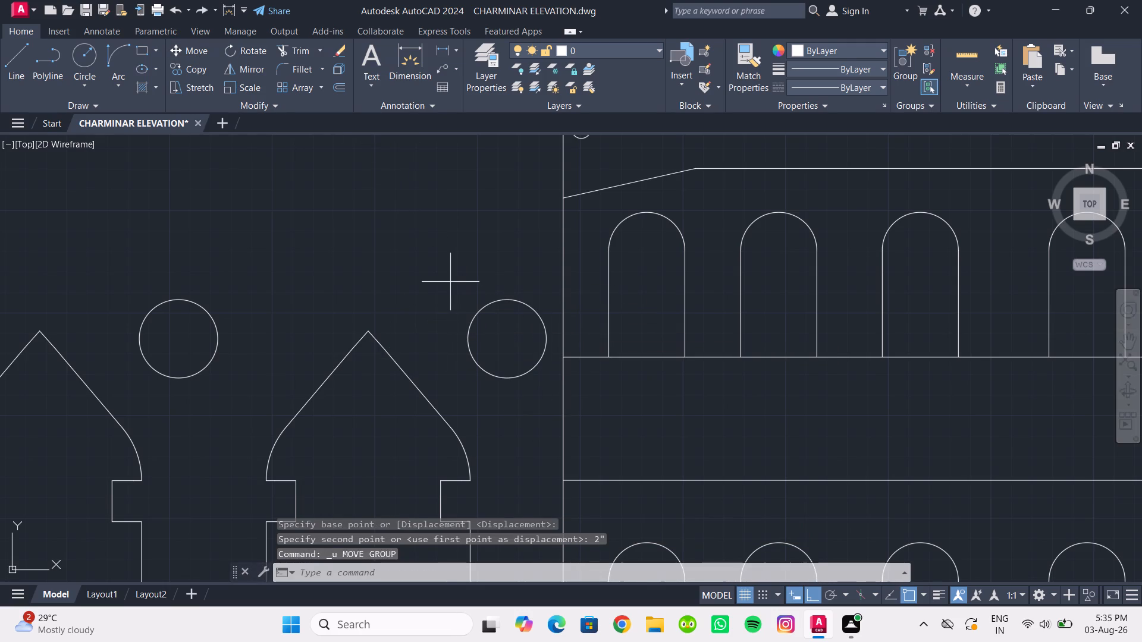
left_click_drag(452, 284, 457, 287)
left_click(557, 396)
left_click(168, 45)
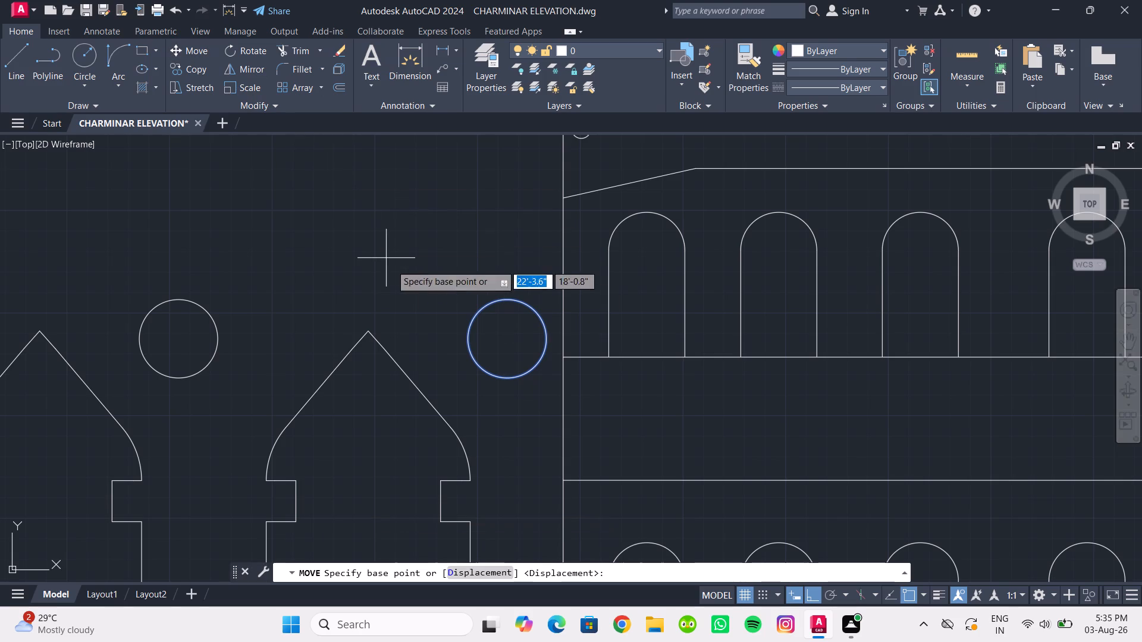
left_click(463, 341)
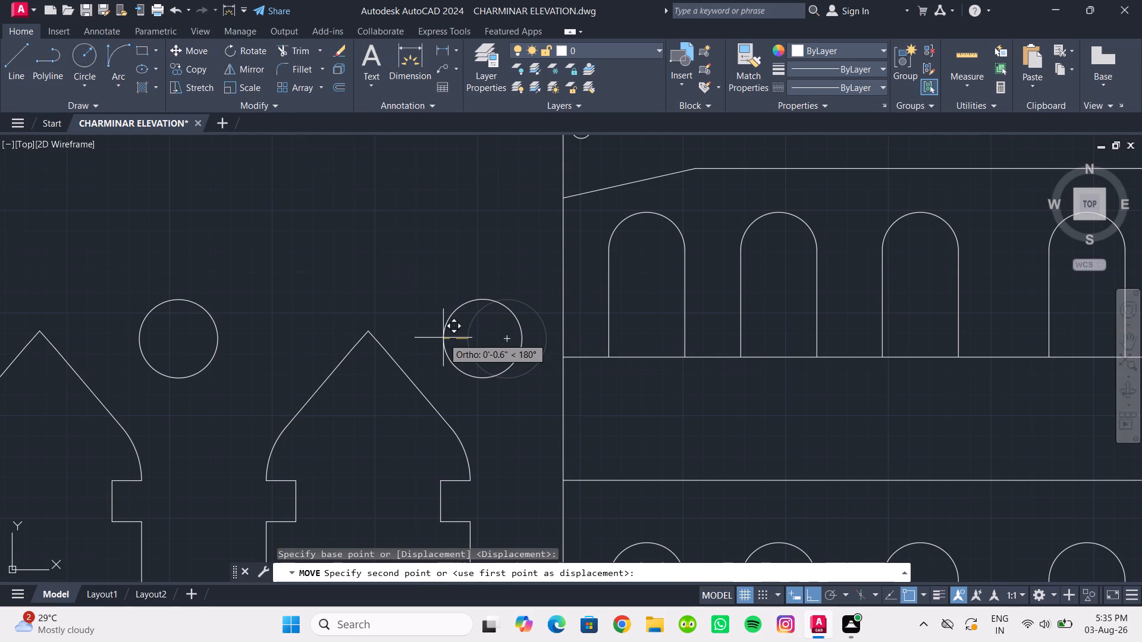
type("0.2")
key("shift+quotedbl")
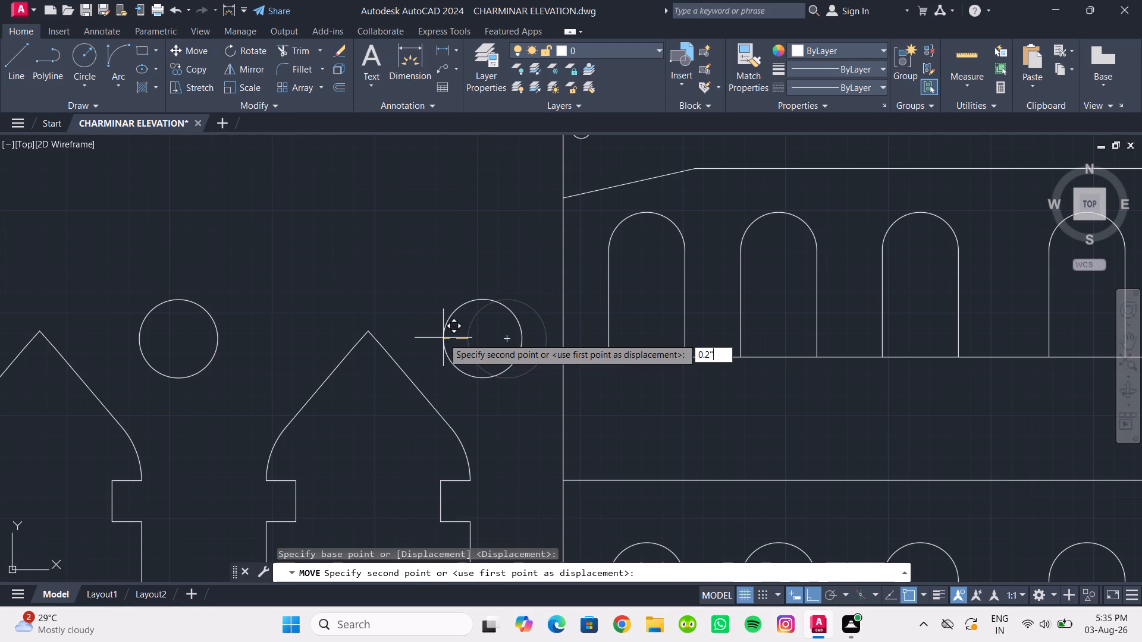
key("Return")
Draw a line about 1.2" down from the panel's top edge beside the left tower, continuing 0.6" horizontally to the right.
scroll(490, 361, "down", 3)
middle_click_drag(519, 377, 637, 417)
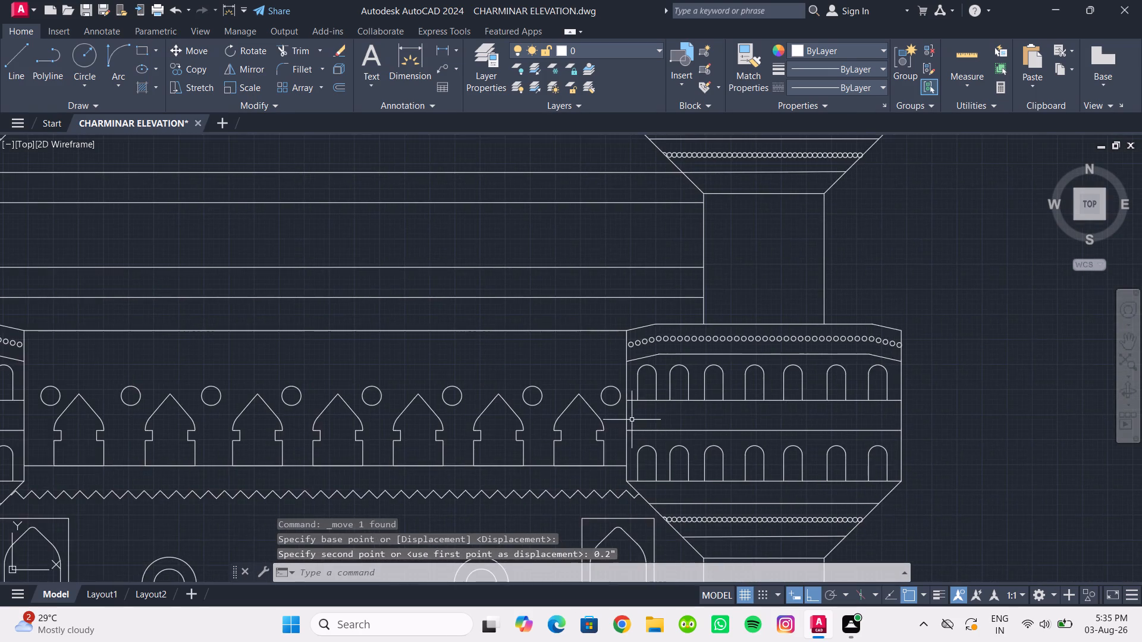
scroll(632, 420, "down", 1)
middle_click_drag(632, 420, 674, 413)
middle_click_drag(520, 388, 647, 409)
scroll(551, 410, "up", 2)
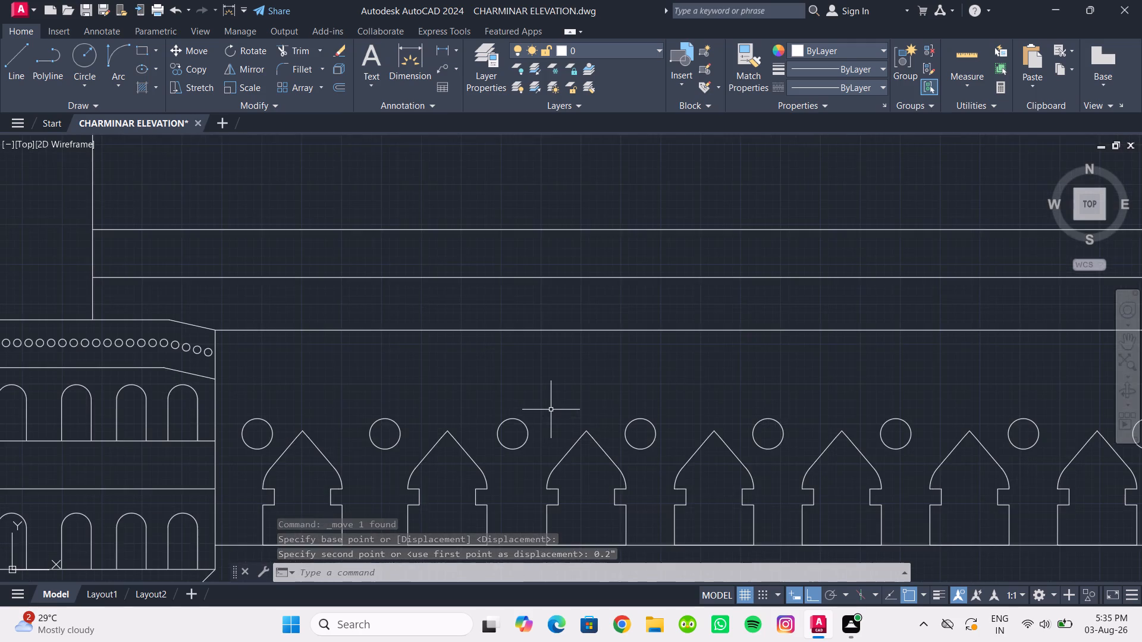
middle_click_drag(551, 410, 421, 415)
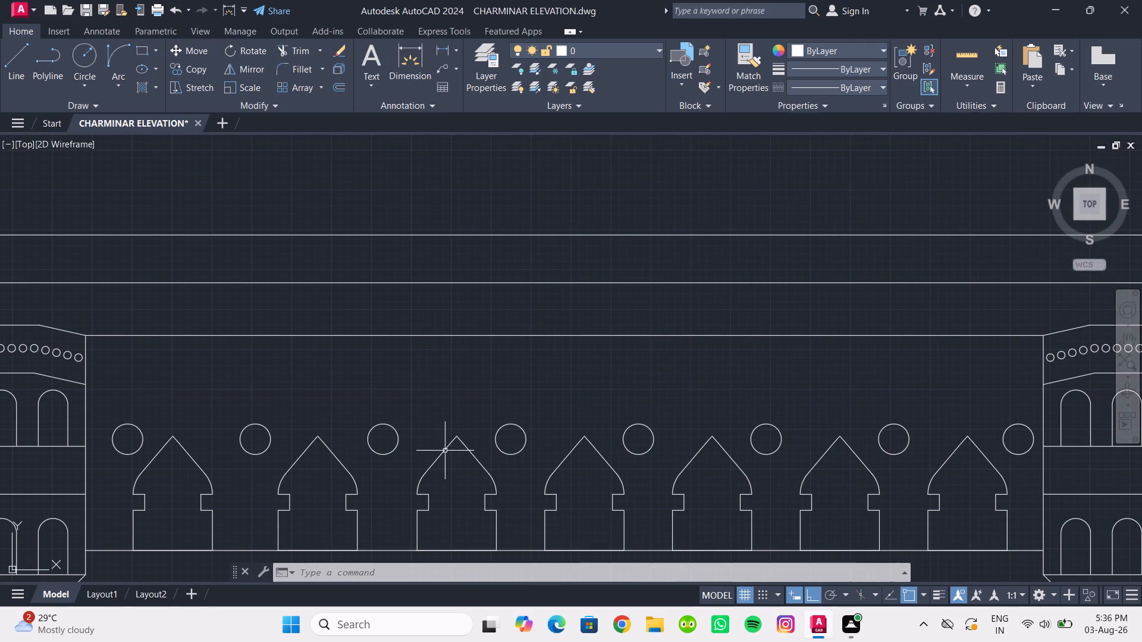
left_click(15, 62)
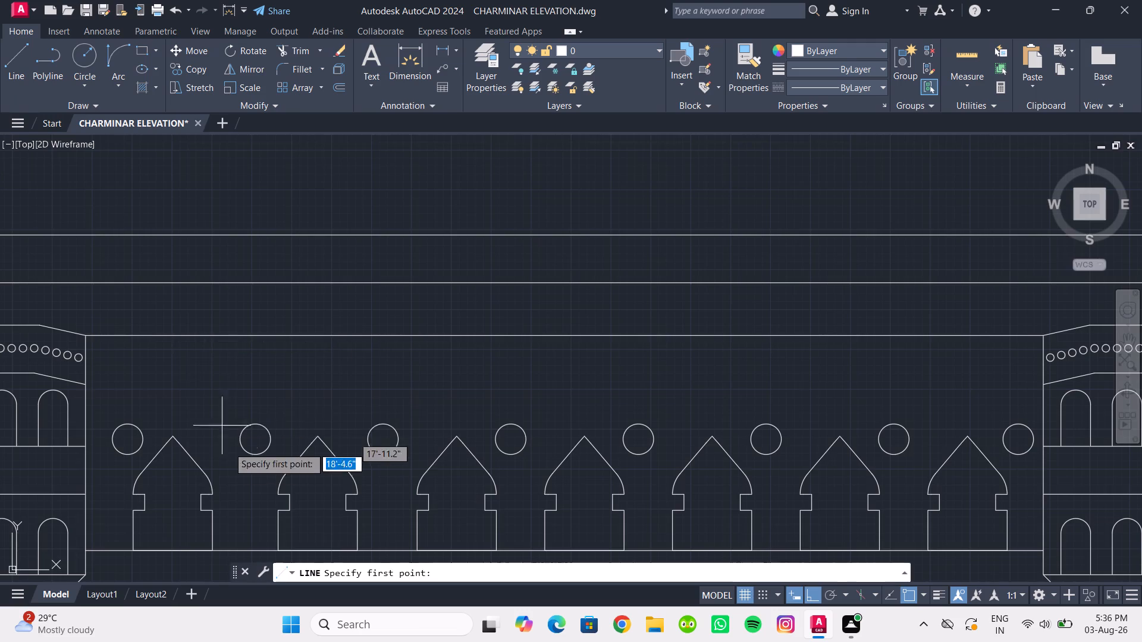
middle_click_drag(232, 456, 335, 430)
middle_click_drag(228, 372, 299, 385)
scroll(291, 373, "up", 1)
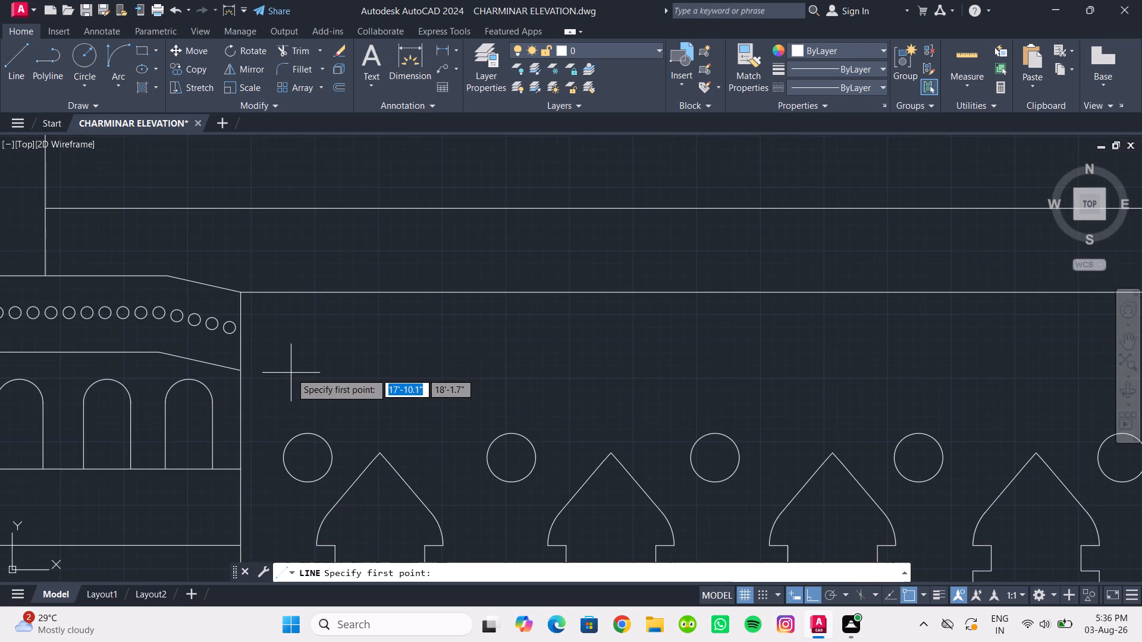
middle_click_drag(291, 373, 304, 368)
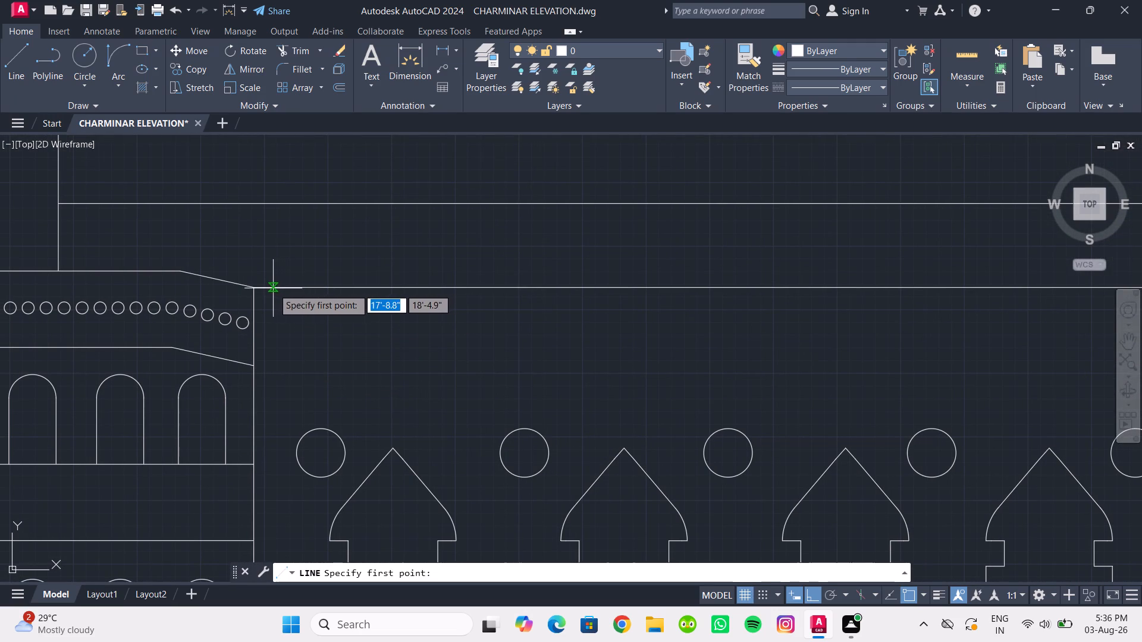
left_click(273, 288)
scroll(271, 302, "up", 2)
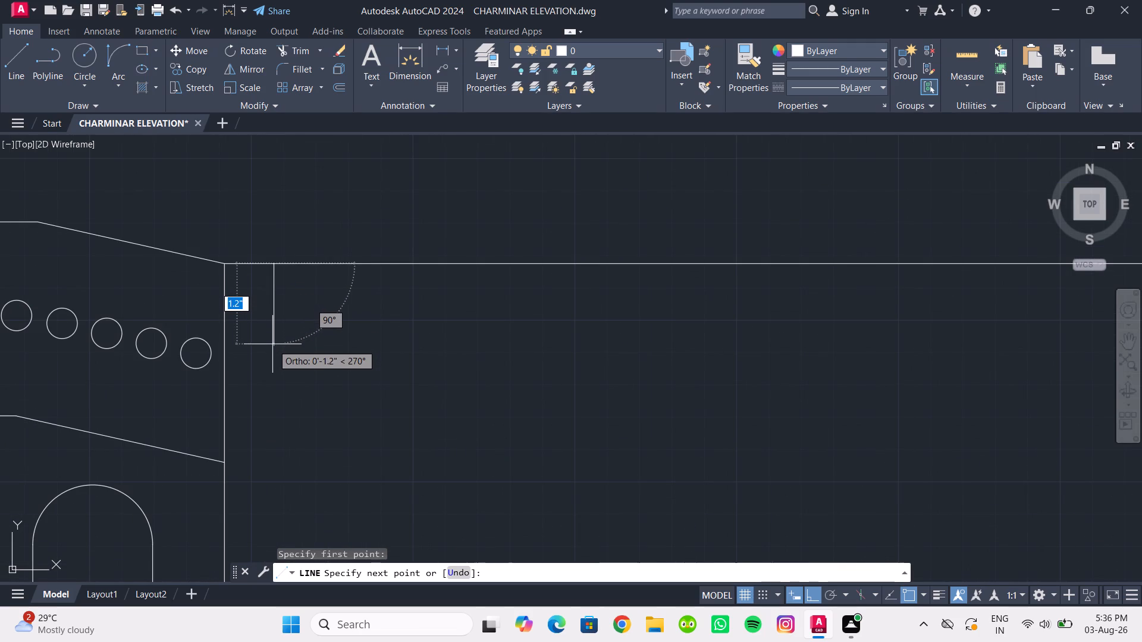
left_click(272, 344)
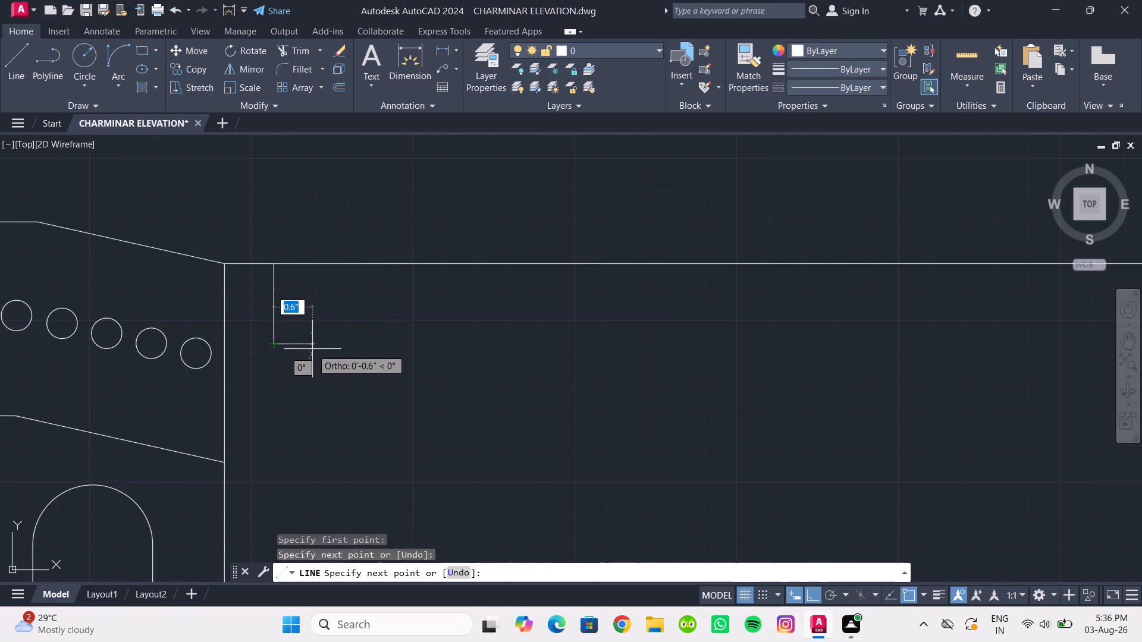
type("0.6\"")
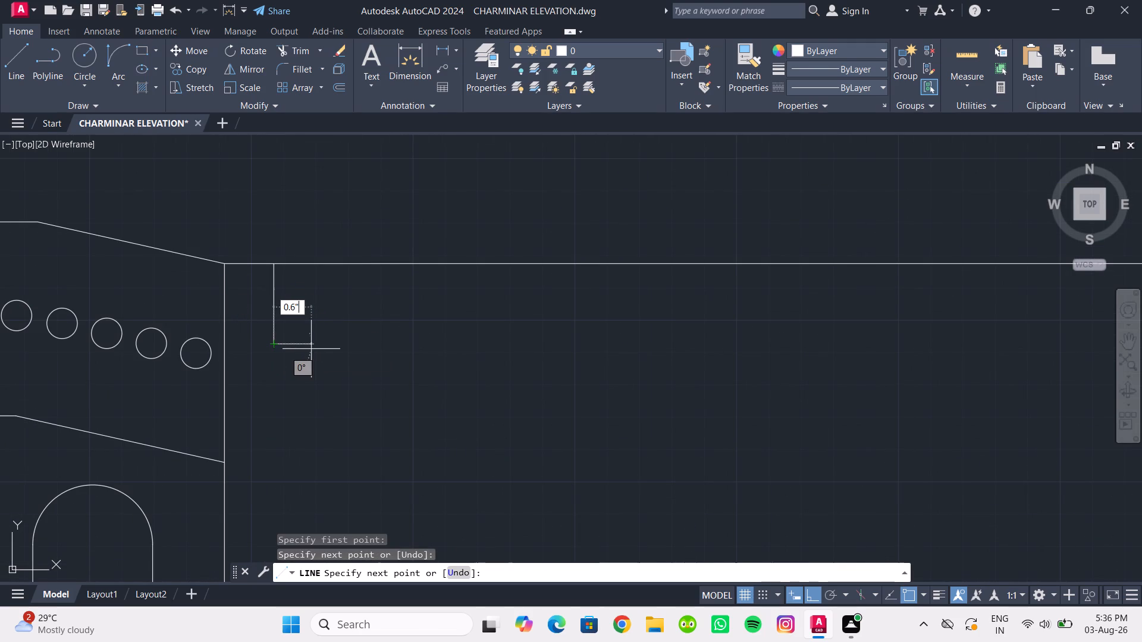
key("BackSpace")
key("BackSpace")
key("BackSpace")
key("BackSpace")
type("0.6\"")
key("Return")
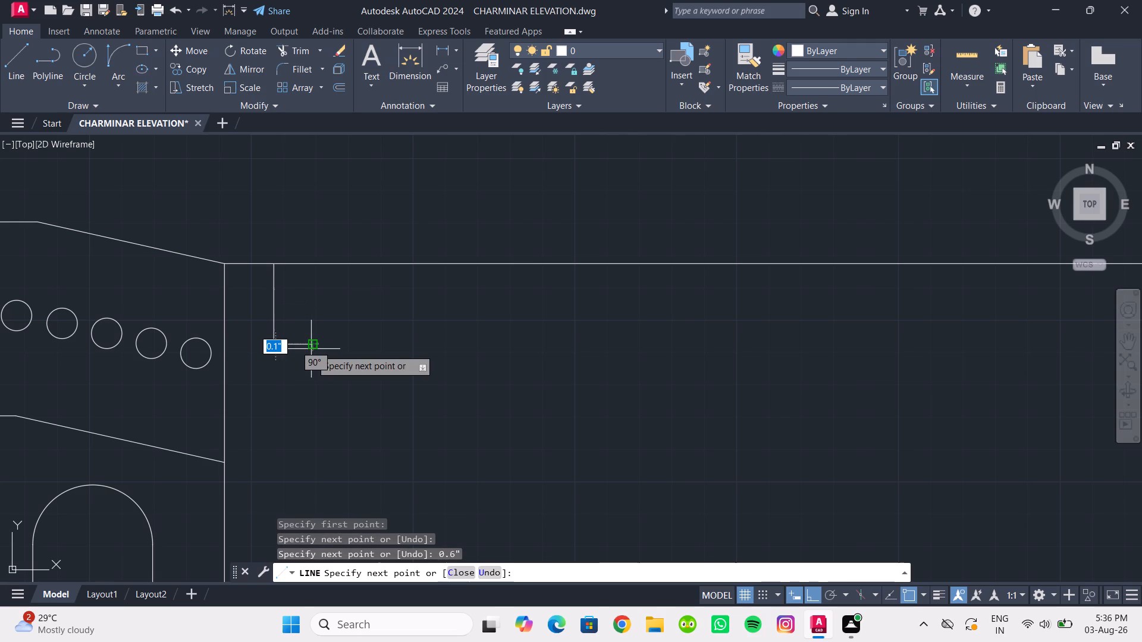
Continue the line 0.3" farther right and back up to the panel's top edge, completing the narrow rectangular outline.
scroll(300, 350, "down", 4)
scroll(356, 394, "down", 3)
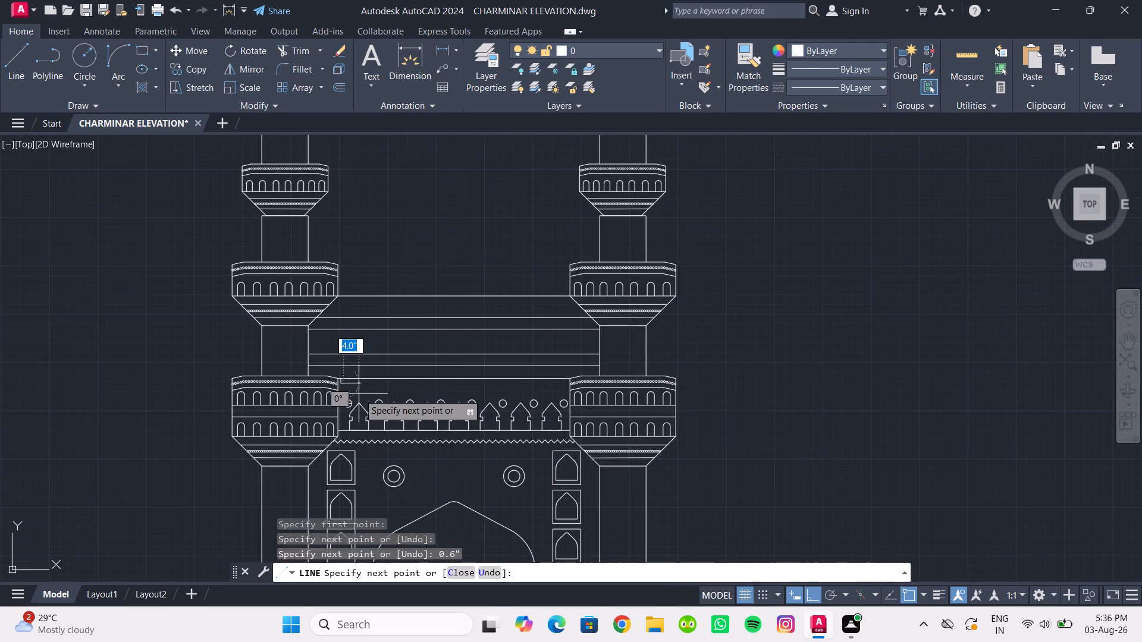
scroll(359, 394, "up", 5)
scroll(271, 309, "up", 2)
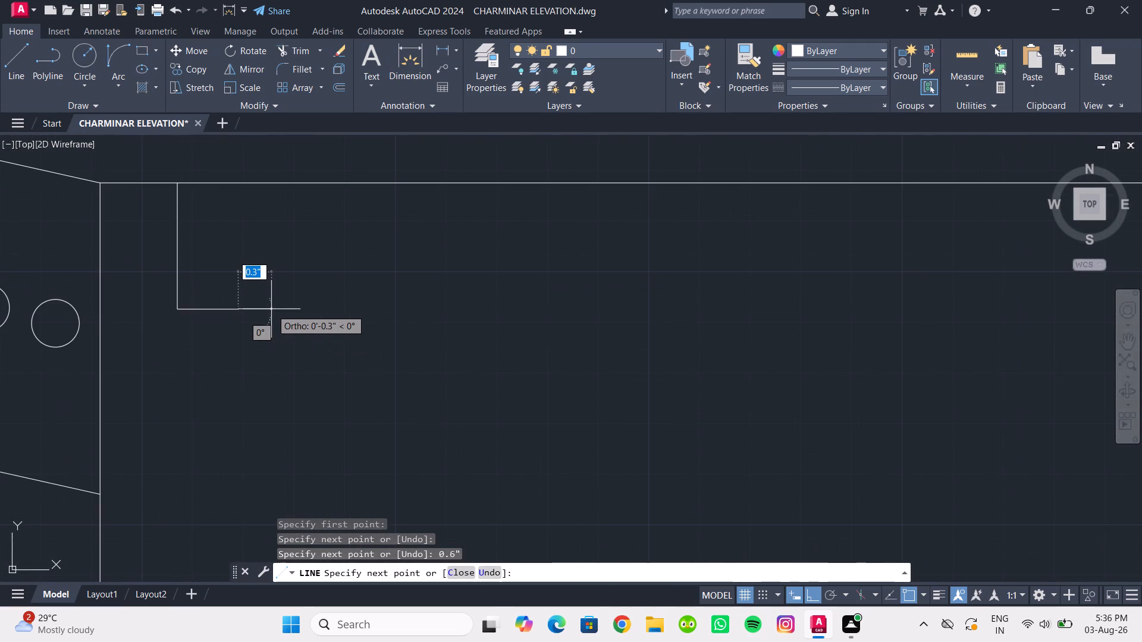
scroll(259, 311, "up", 1)
middle_click_drag(259, 311, 269, 314)
type("0.3\"")
key("Return")
scroll(274, 278, "down", 3)
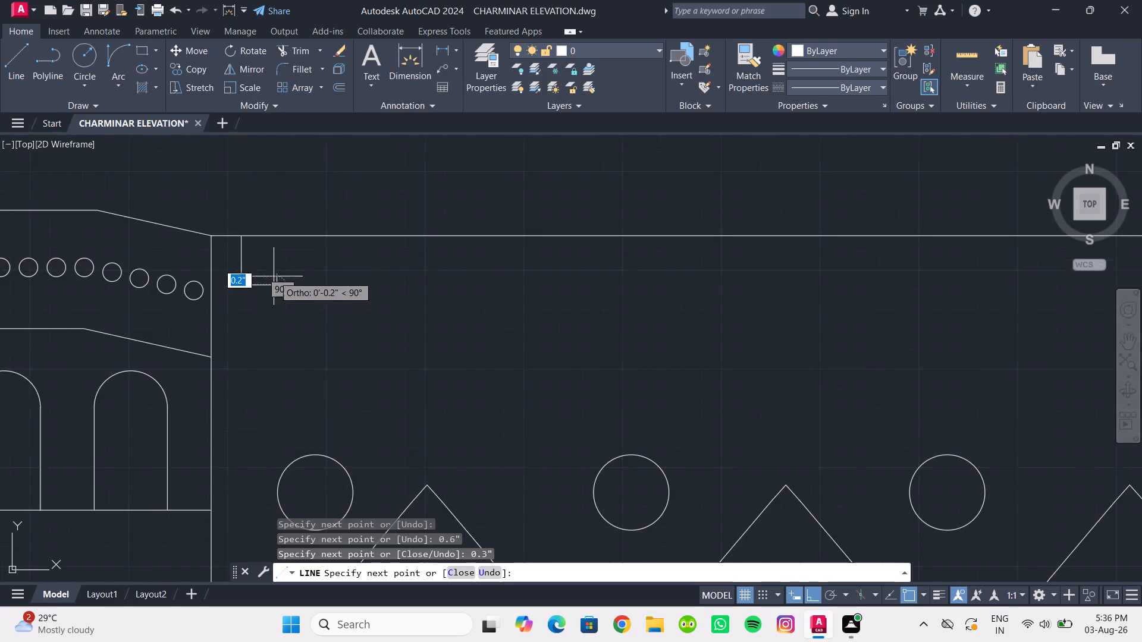
middle_click_drag(274, 276, 295, 370)
scroll(301, 344, "up", 2)
left_click(288, 305)
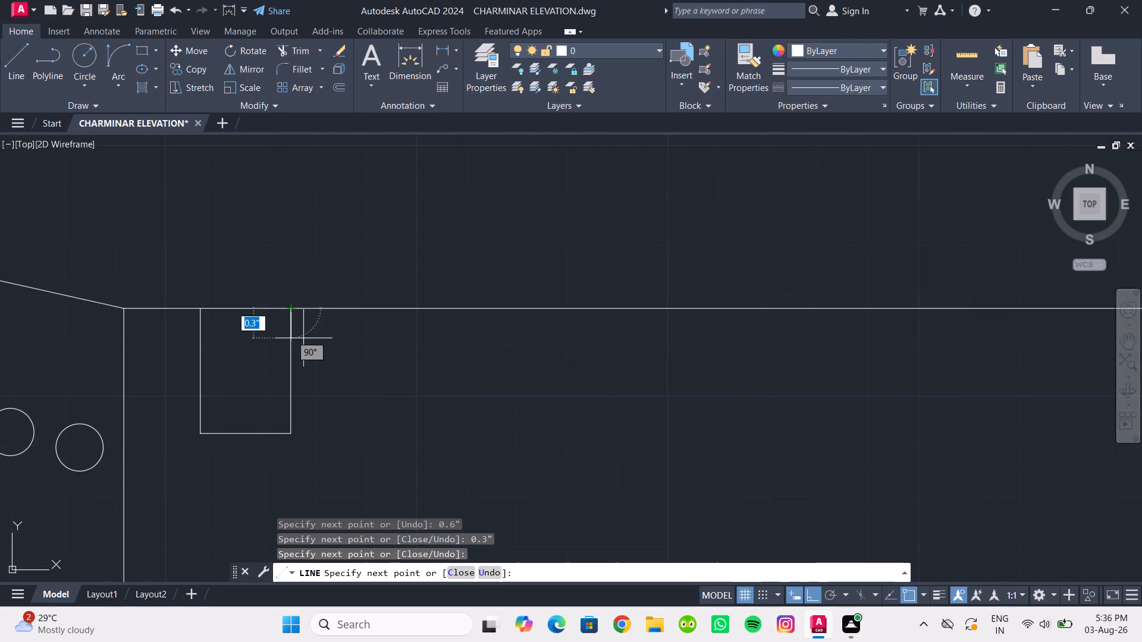
key("Escape")
Delete the two bottom line segments of the narrow outline, keeping its vertical sides.
left_click_drag(262, 454, 247, 427)
left_click(244, 408)
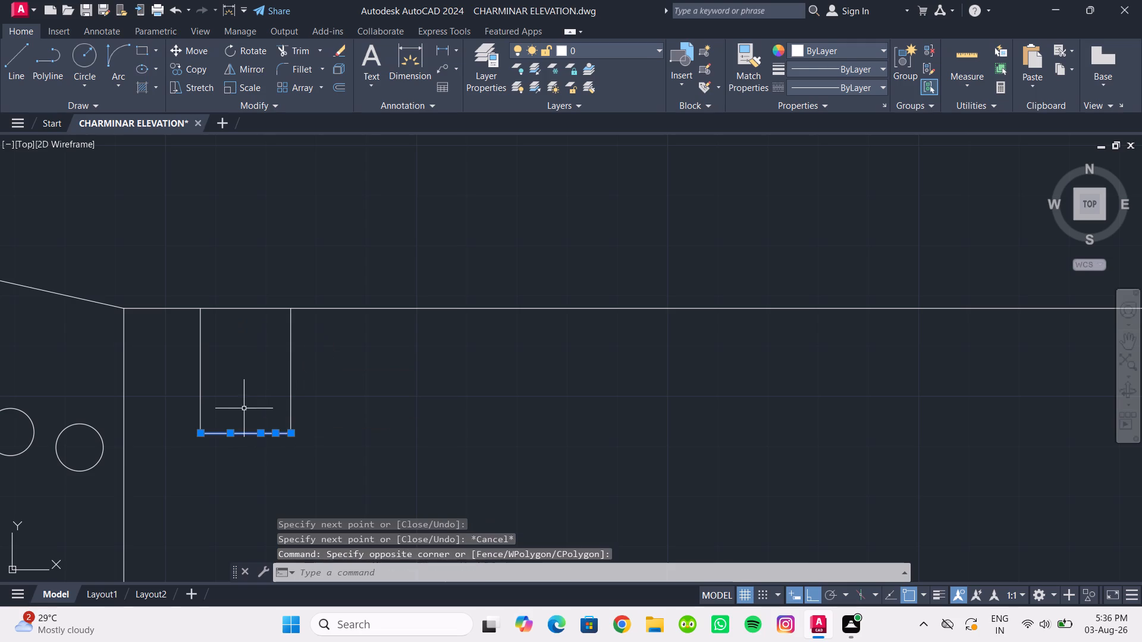
key("Delete")
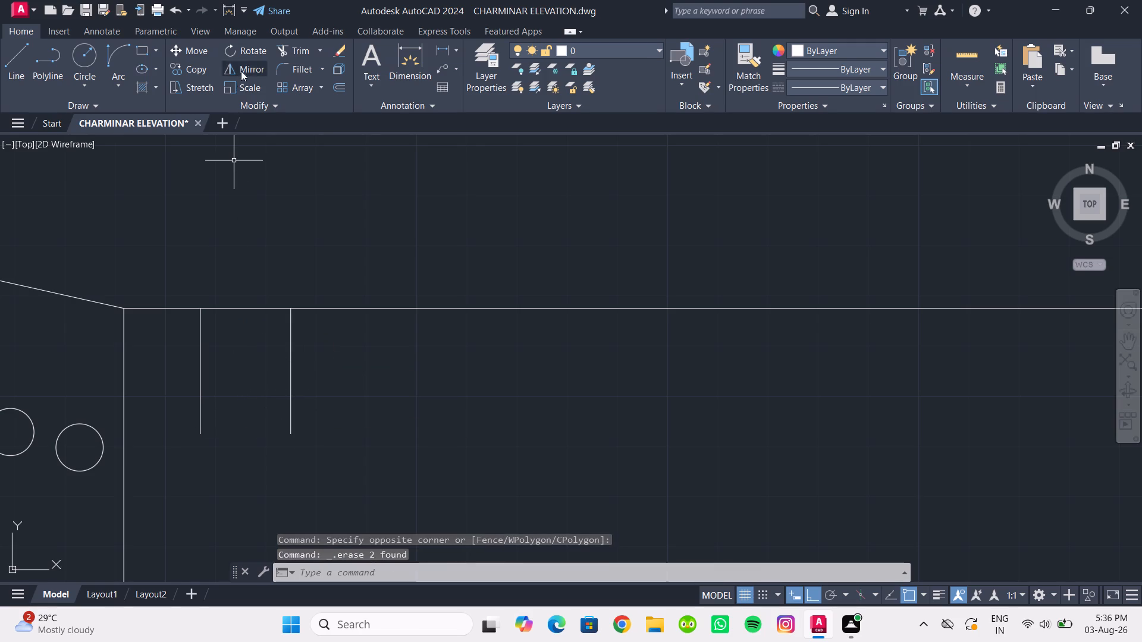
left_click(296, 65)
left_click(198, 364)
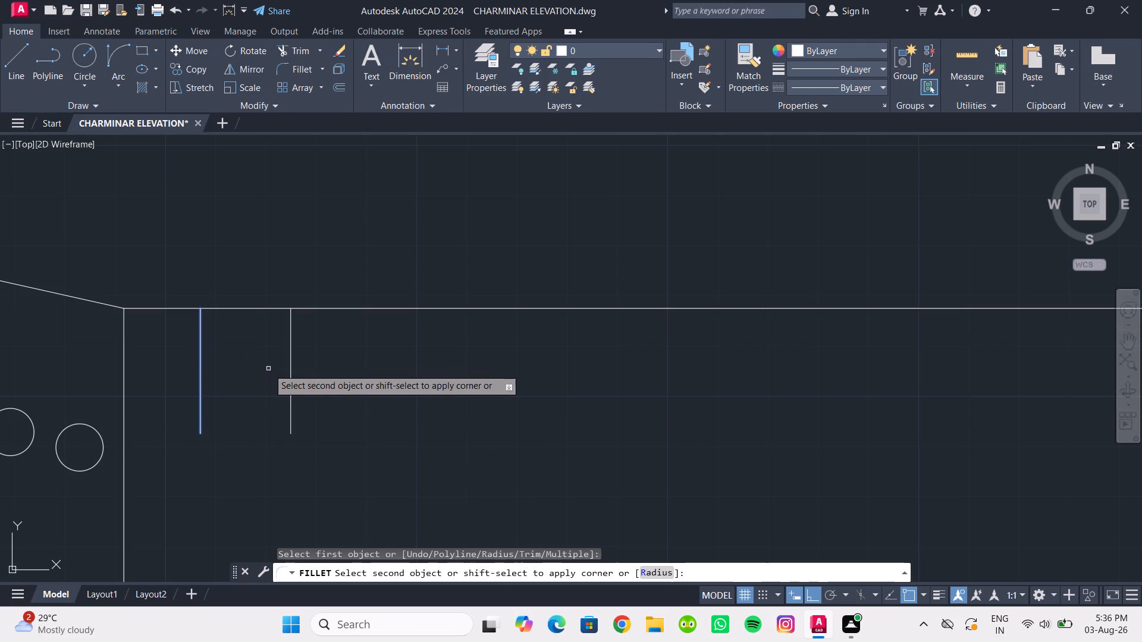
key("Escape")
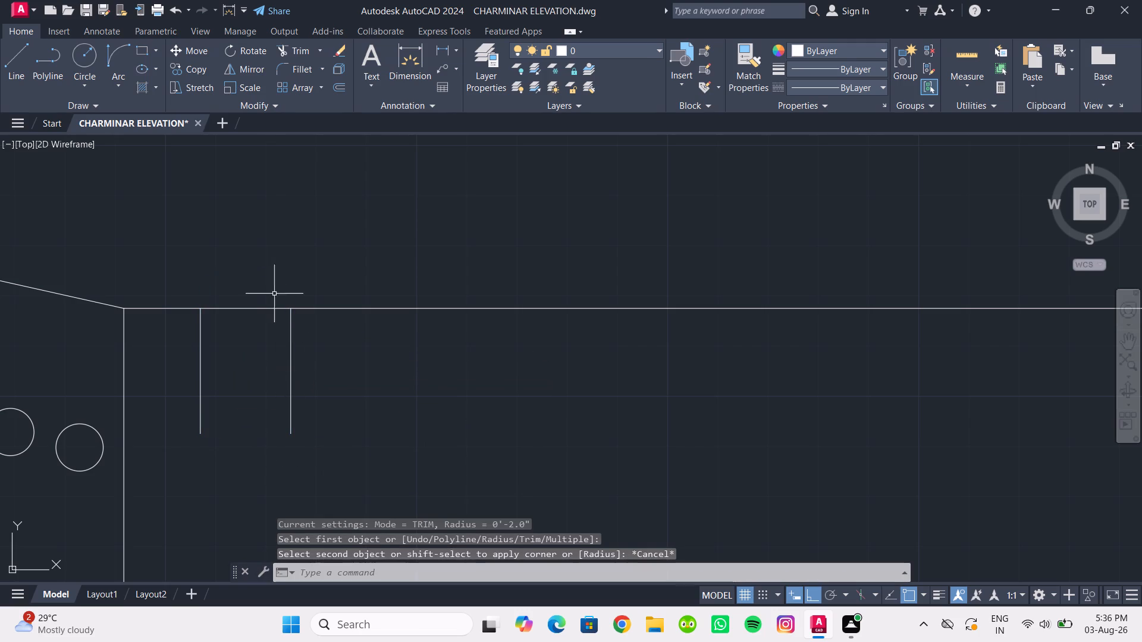
Fillet the two vertical lines beside the left tower to join their upper ends with a semicircular arc.
left_click(298, 73)
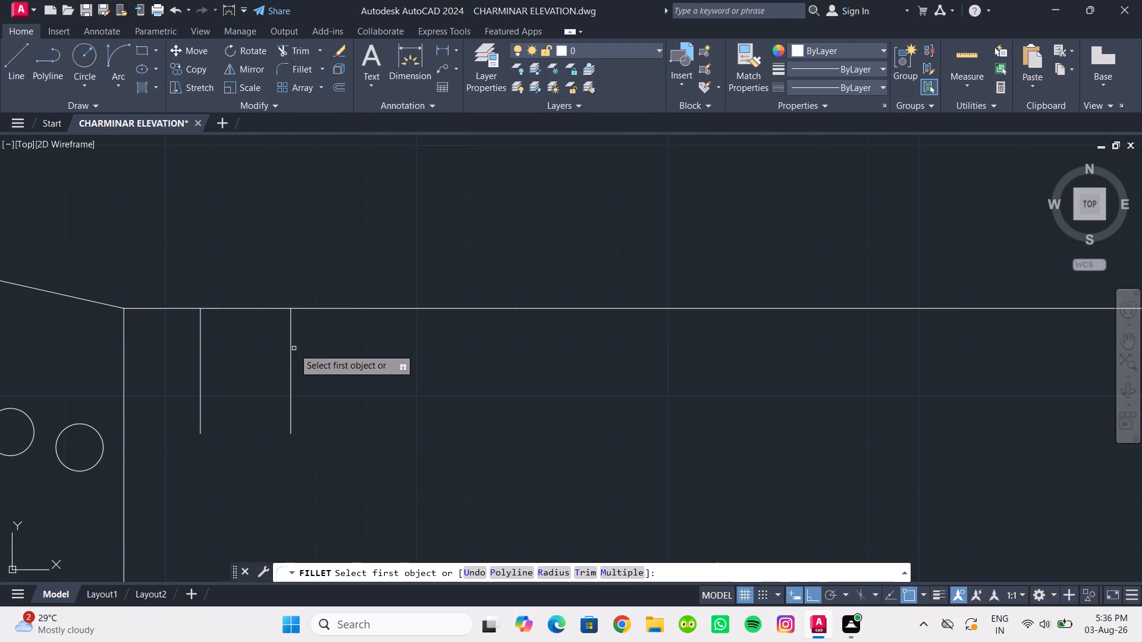
left_click(294, 348)
left_click(288, 348)
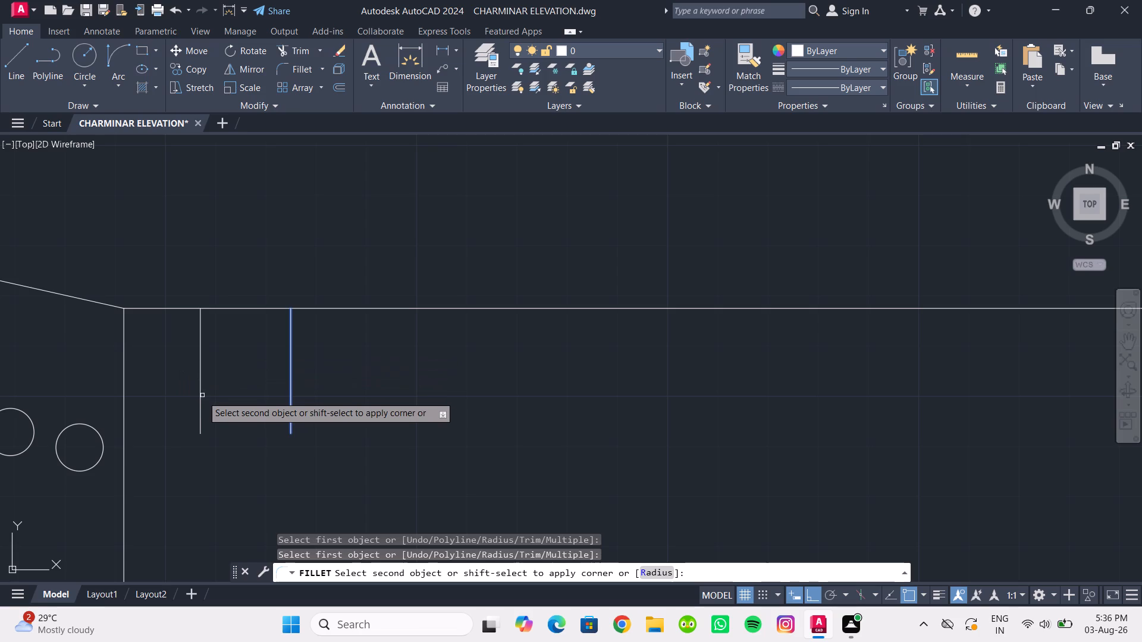
left_click(200, 401)
key("Escape")
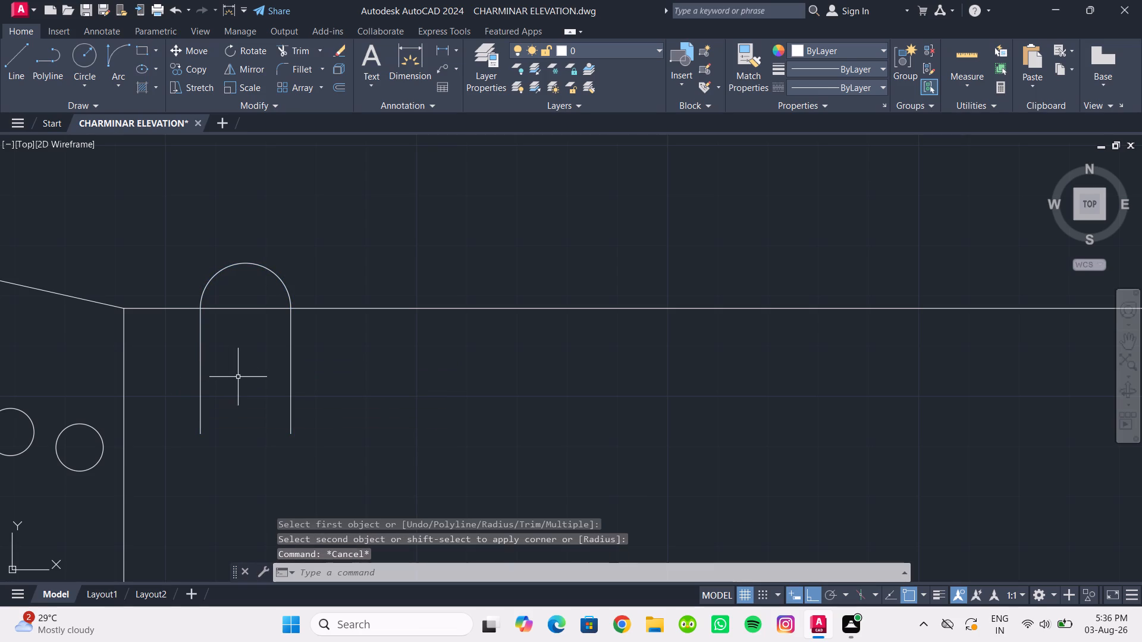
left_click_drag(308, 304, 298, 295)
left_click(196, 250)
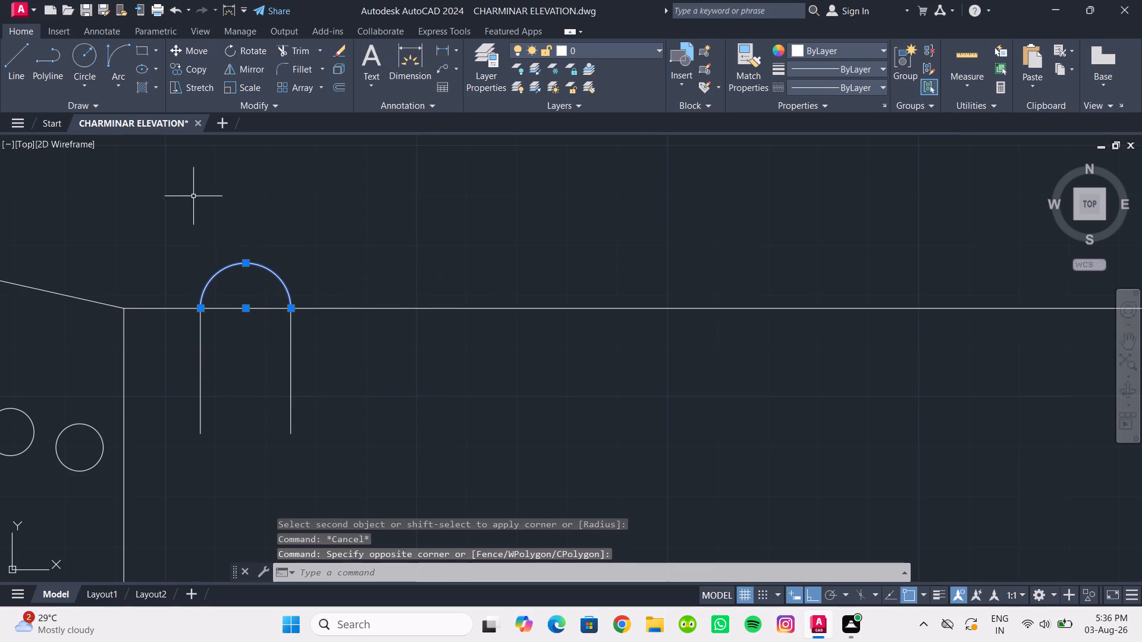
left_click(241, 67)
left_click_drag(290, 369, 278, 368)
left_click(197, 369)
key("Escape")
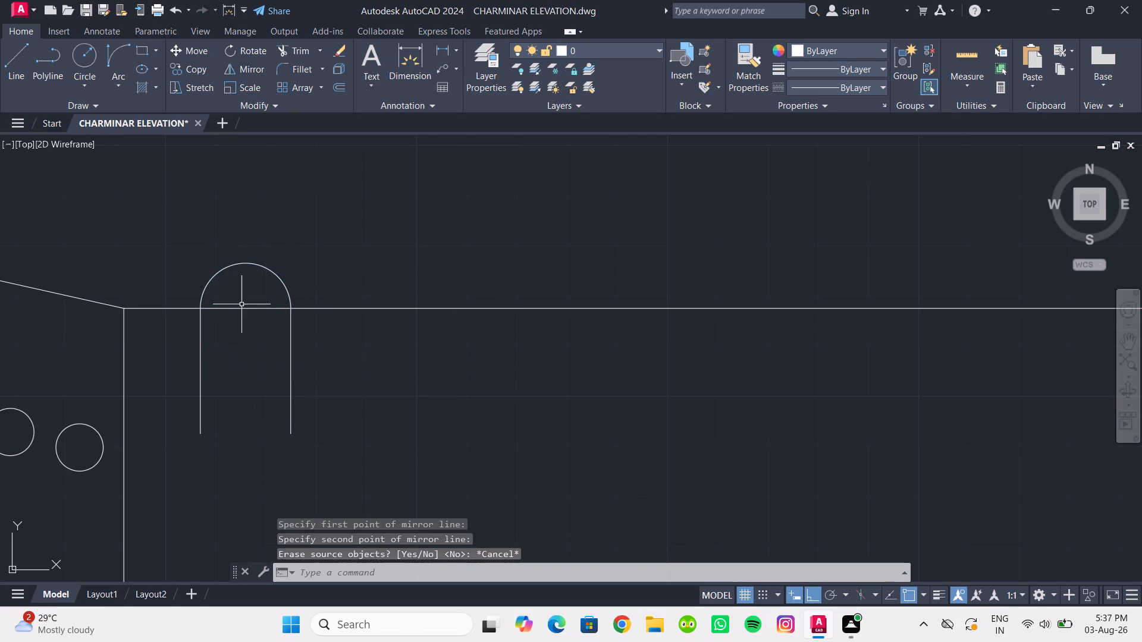
Mirror the semicircular arc about a horizontal line through the side lines' midpoints, keeping the source, to cap their lower ends.
left_click_drag(306, 291, 266, 274)
left_click(217, 250)
left_click(232, 75)
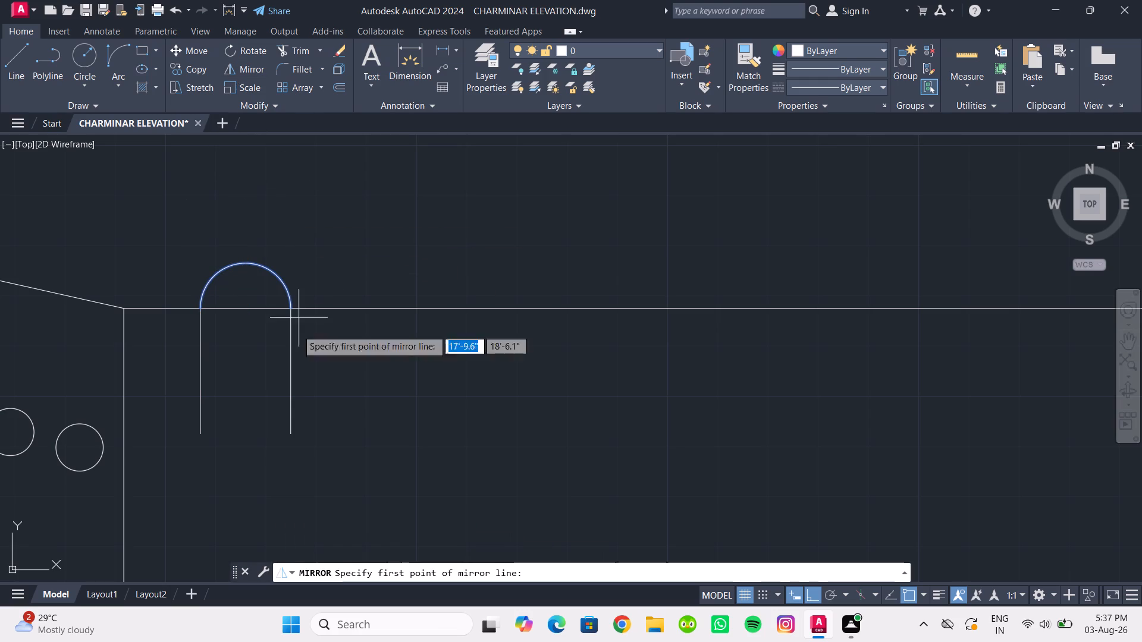
left_click(287, 369)
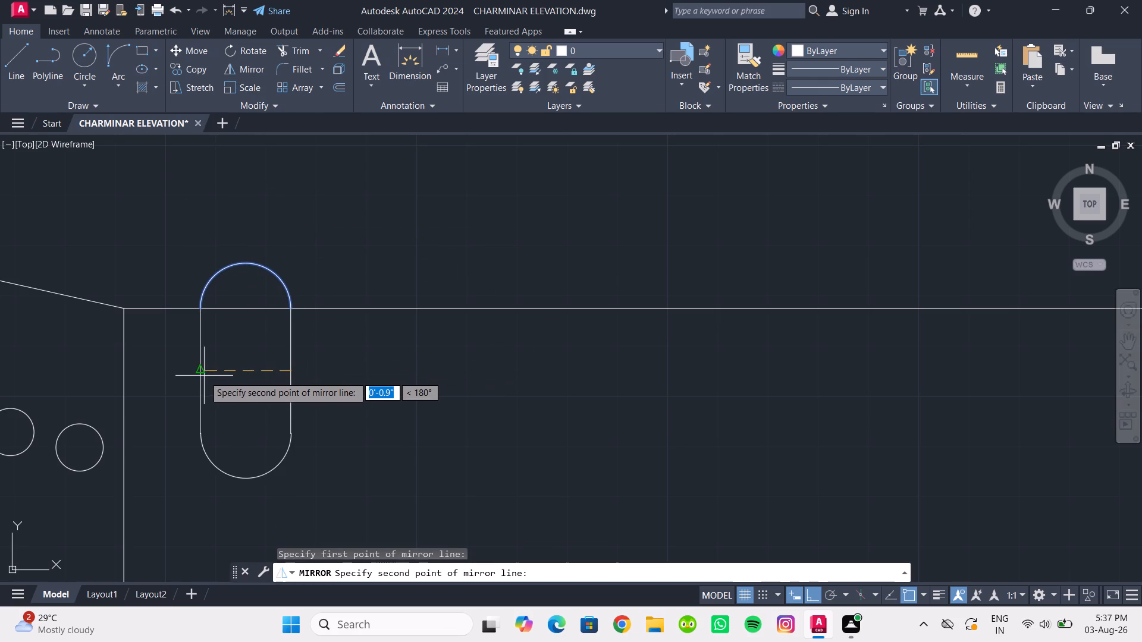
left_click(202, 374)
left_click_drag(240, 421, 202, 374)
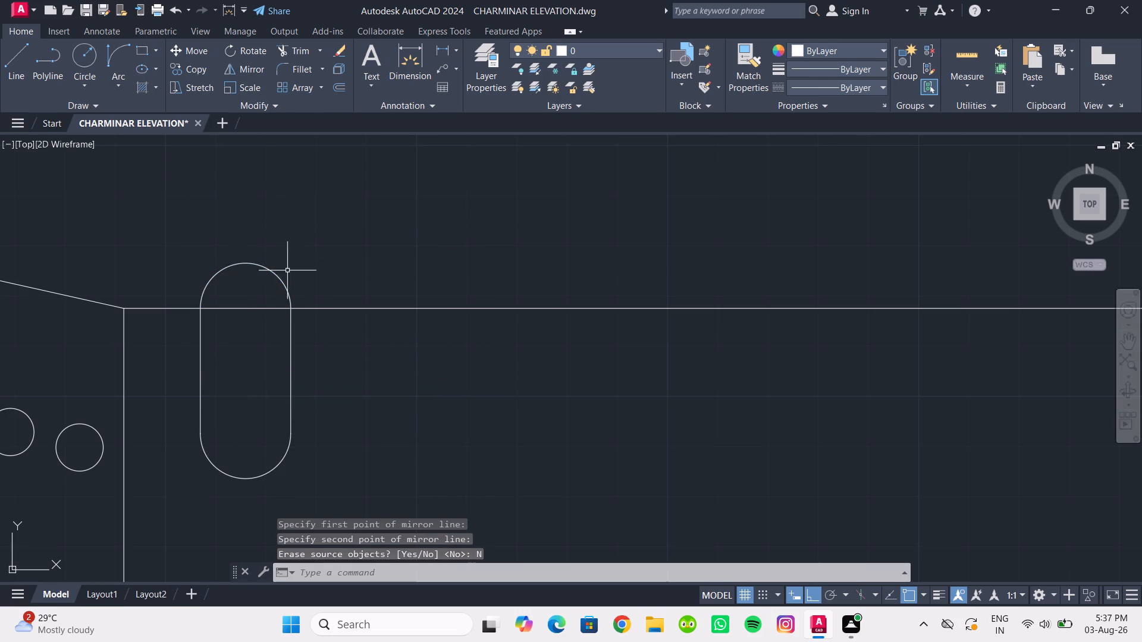
Delete the original upper arc above the panel's top edge.
left_click_drag(292, 281, 262, 270)
left_click(232, 259)
key("Delete")
Draw a two-point circle about 0.3" in diameter centred on the slot's left side line, just above the bottom arc.
middle_click_drag(257, 298, 259, 297)
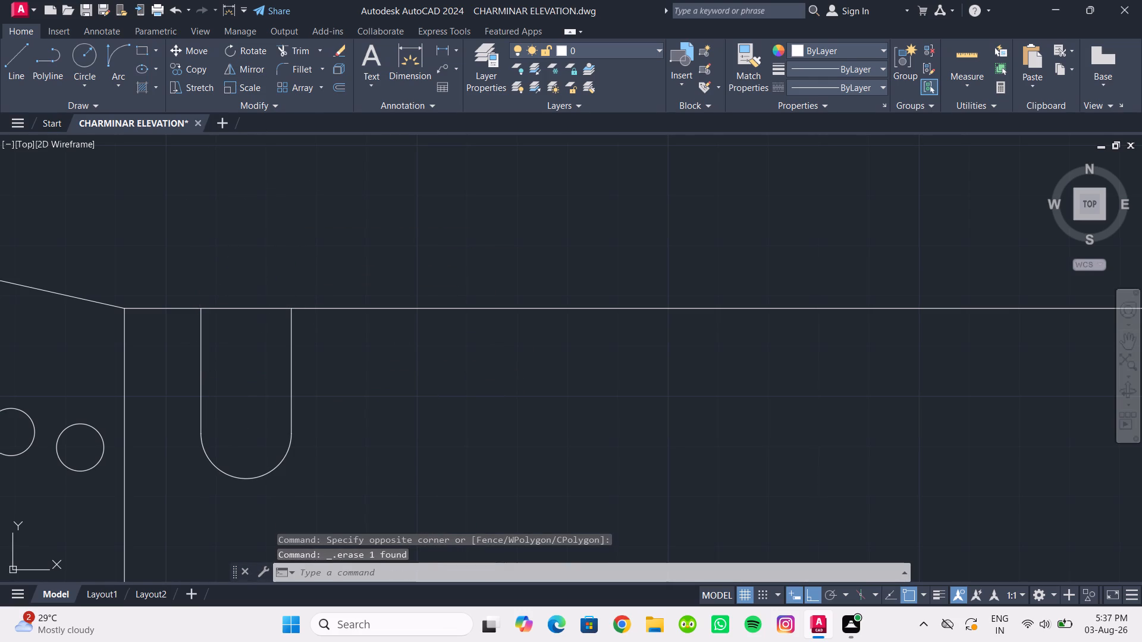
middle_click_drag(259, 297, 319, 262)
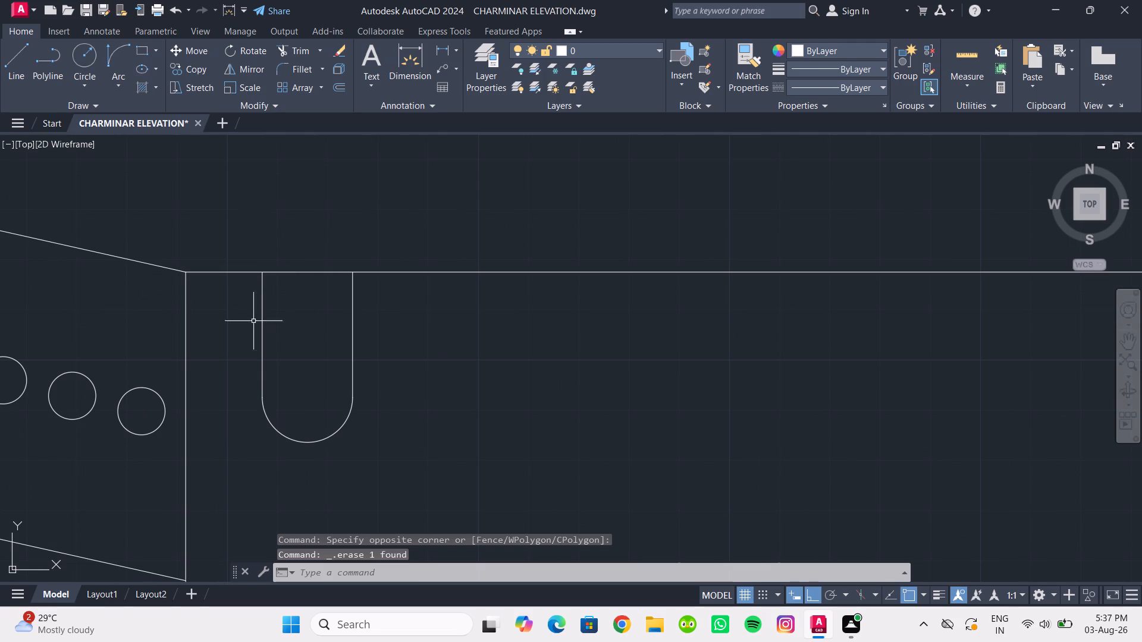
middle_click_drag(256, 326, 237, 298)
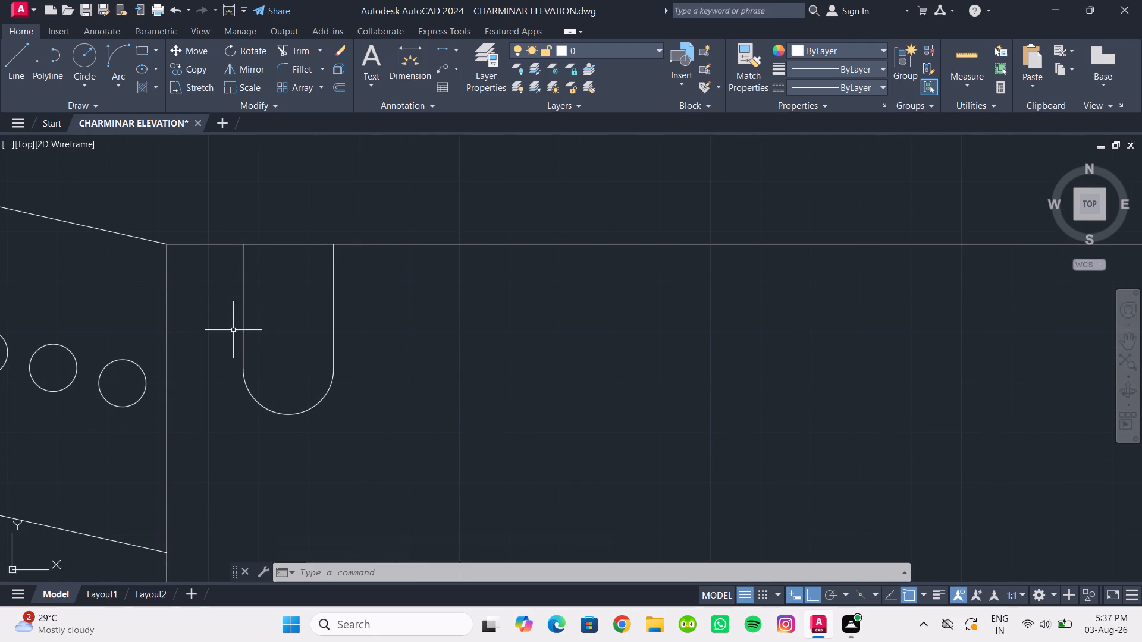
scroll(290, 377, "down", 1)
middle_click_drag(291, 370, 291, 356)
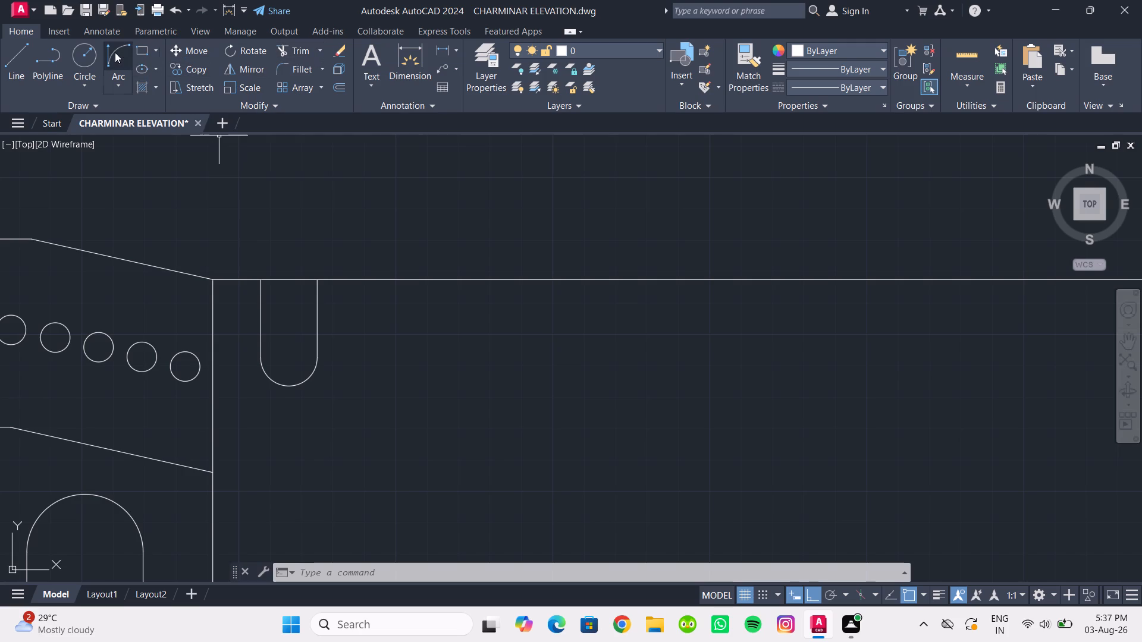
left_click(83, 77)
left_click(127, 180)
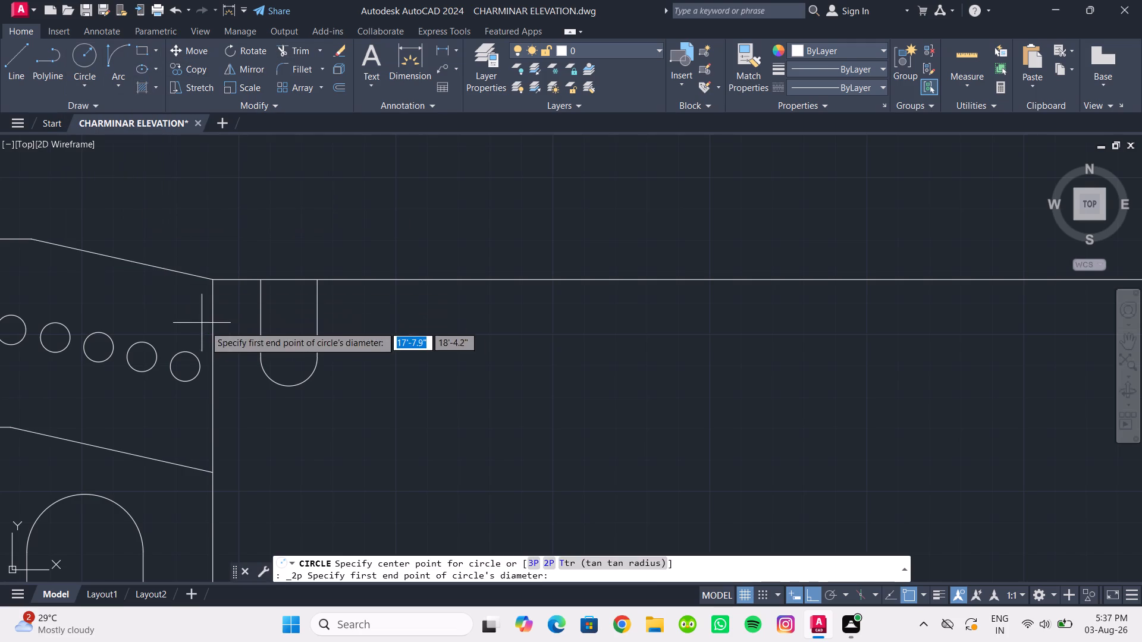
scroll(265, 337, "up", 1)
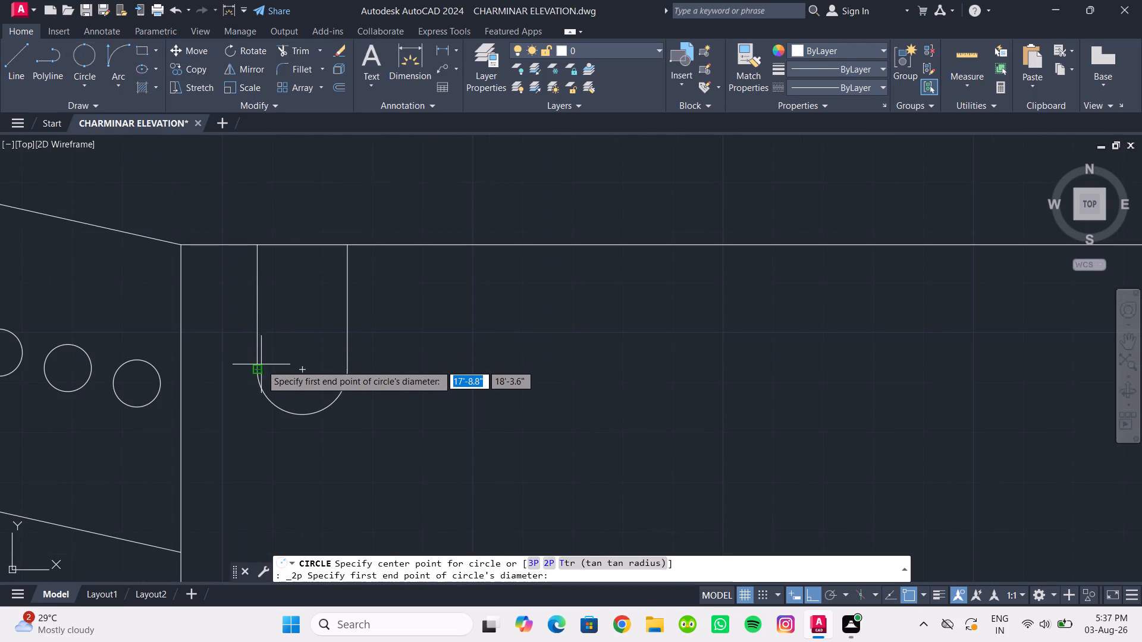
left_click(256, 353)
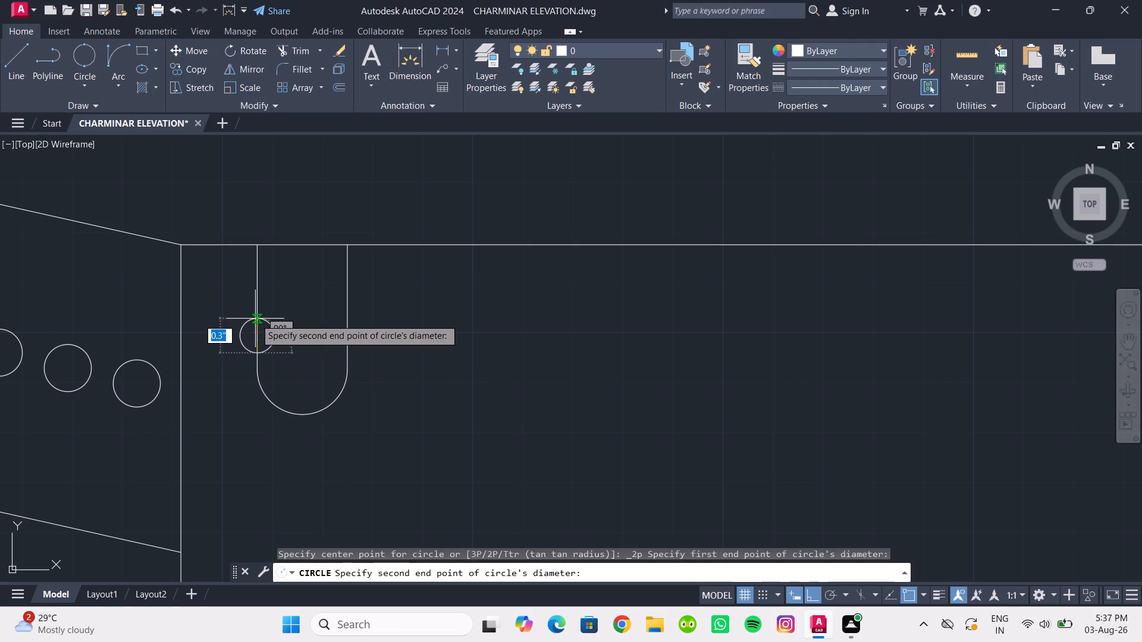
left_click(255, 316)
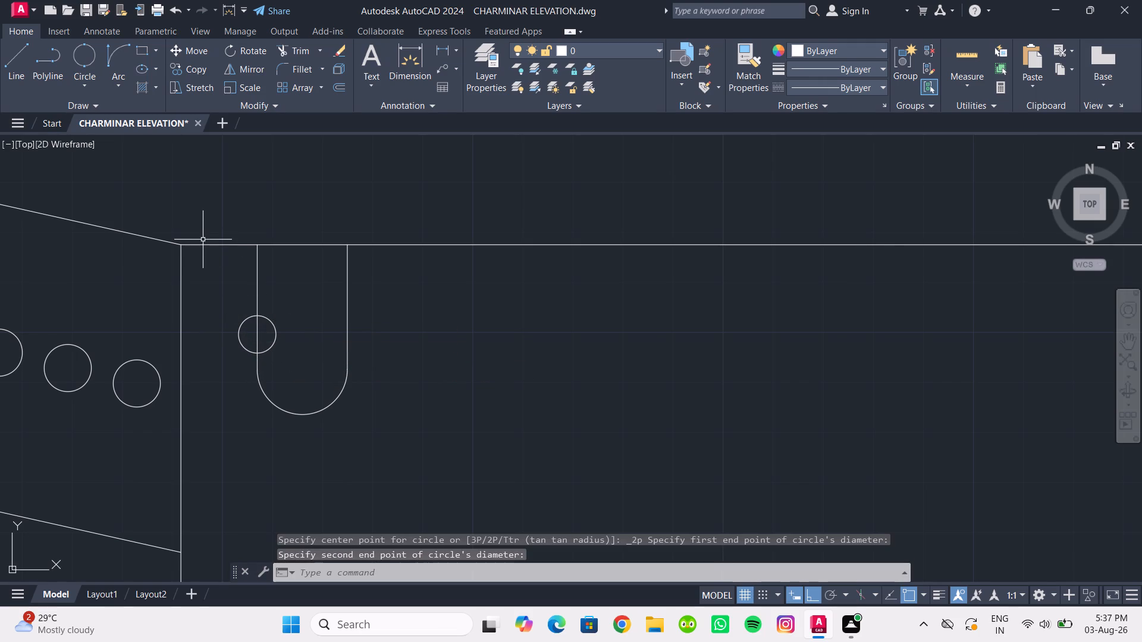
key("Escape")
Trim the circle's outer half and the line segment inside it, leaving an inward semicircular notch on the slot's left side.
type("TR")
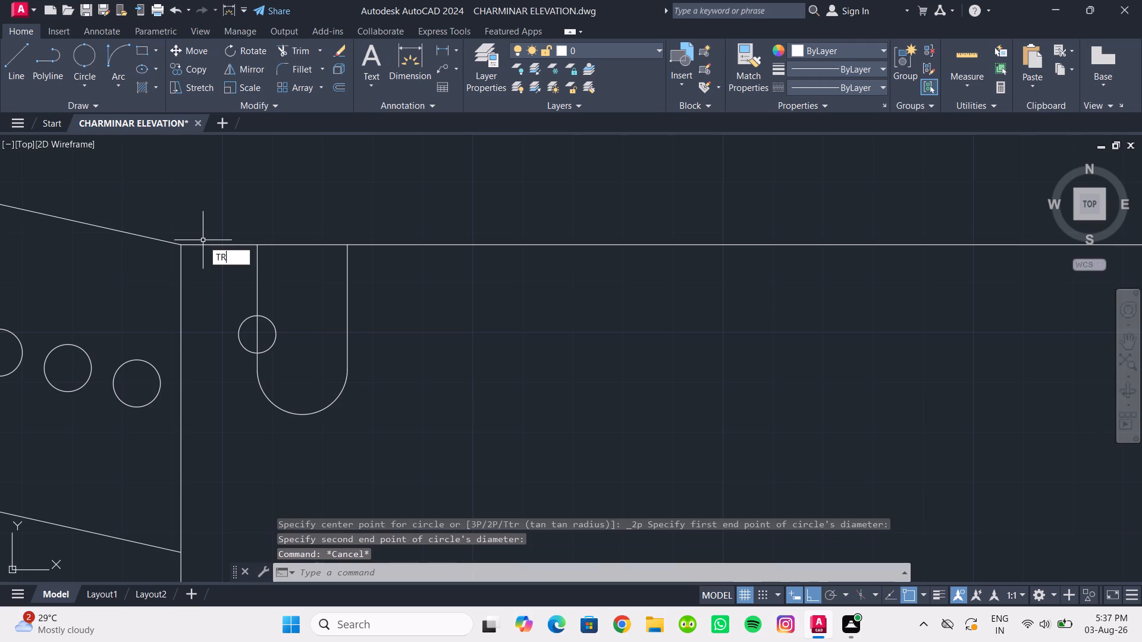
key("Return")
left_click_drag(262, 331, 225, 334)
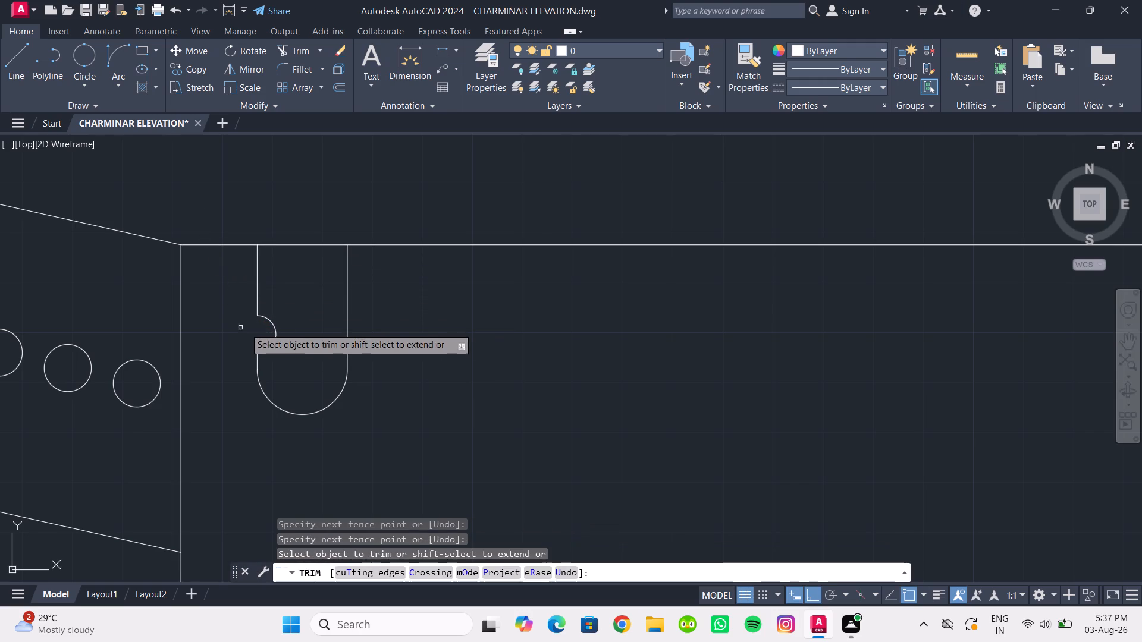
key("Escape")
Mirror the notch arc about the slot's vertical centreline onto the right side line, keeping the original.
left_click_drag(295, 354, 275, 329)
left_click(271, 319)
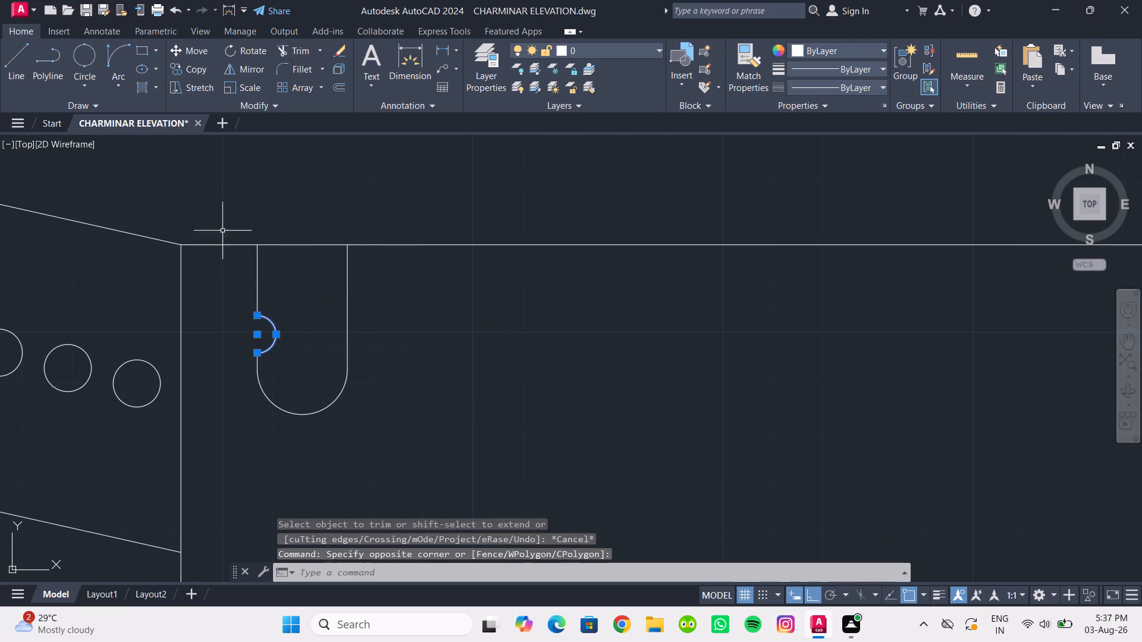
left_click(243, 71)
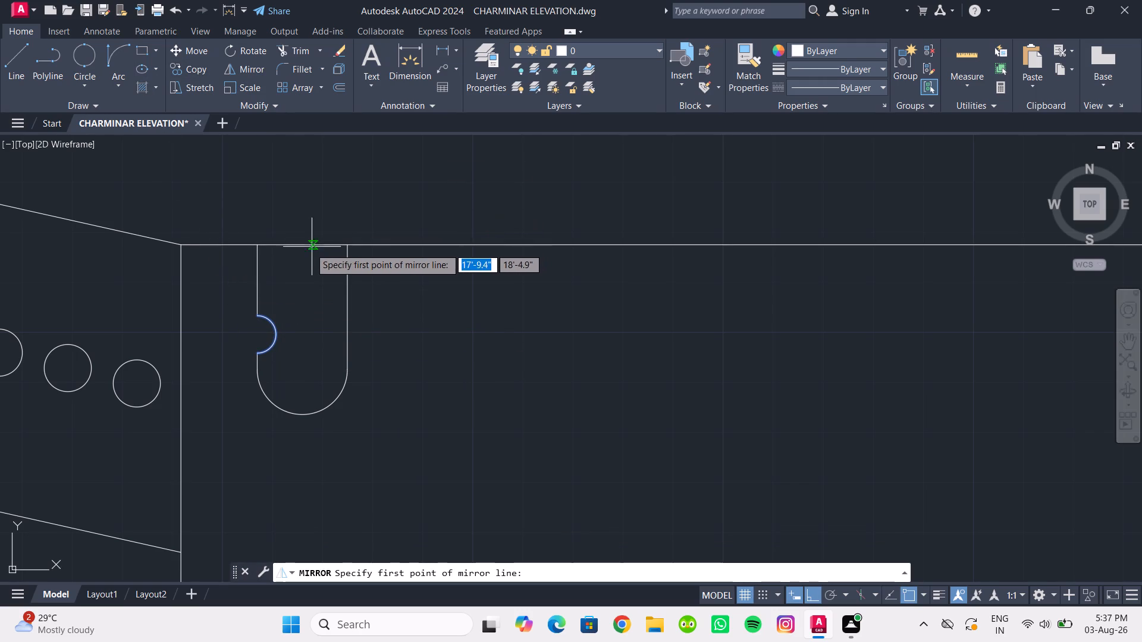
left_click(301, 415)
left_click(300, 317)
left_click_drag(338, 369, 300, 317)
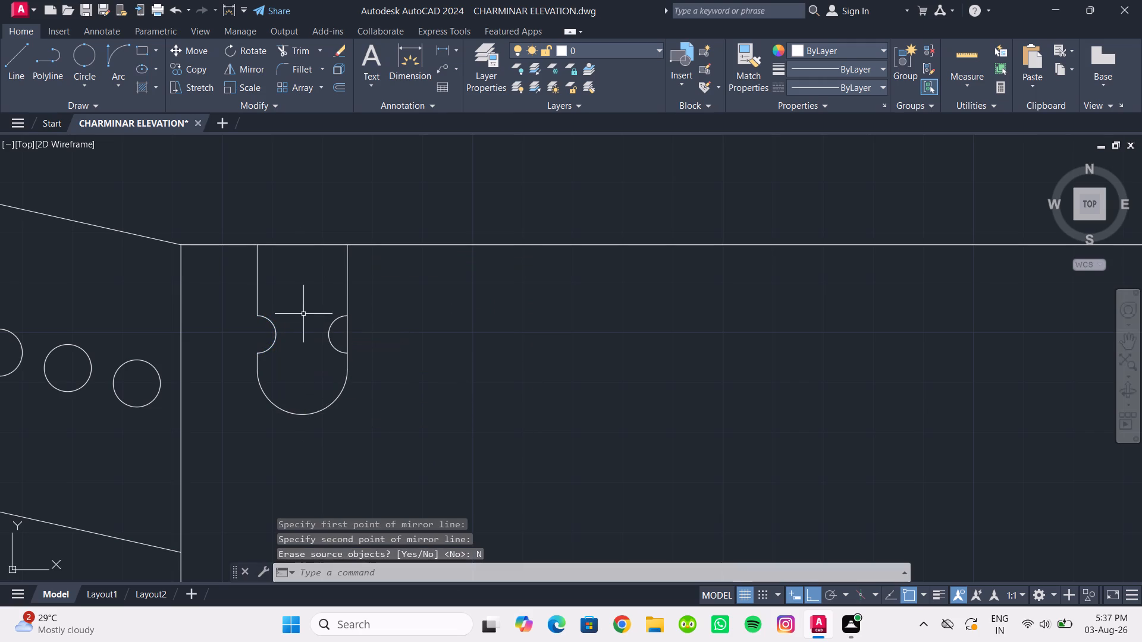
key("Escape")
Trim the right side line between the ends of the mirrored notch arc.
key("t")
key("r")
key("Return")
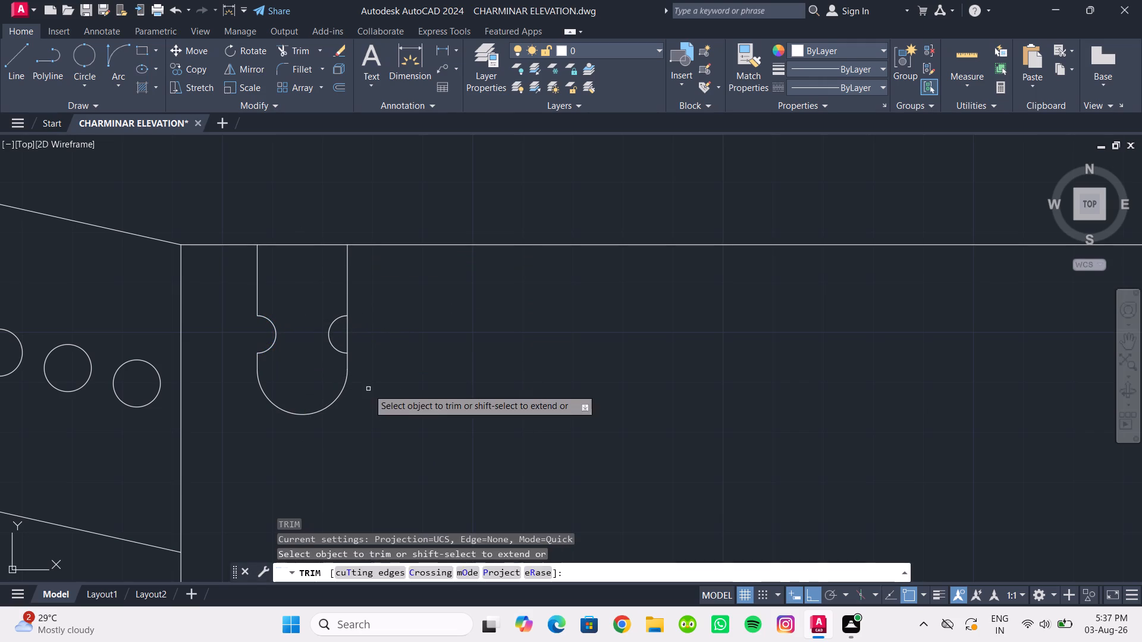
left_click_drag(356, 348, 334, 337)
scroll(392, 342, "down", 2)
middle_click_drag(392, 346, 407, 386)
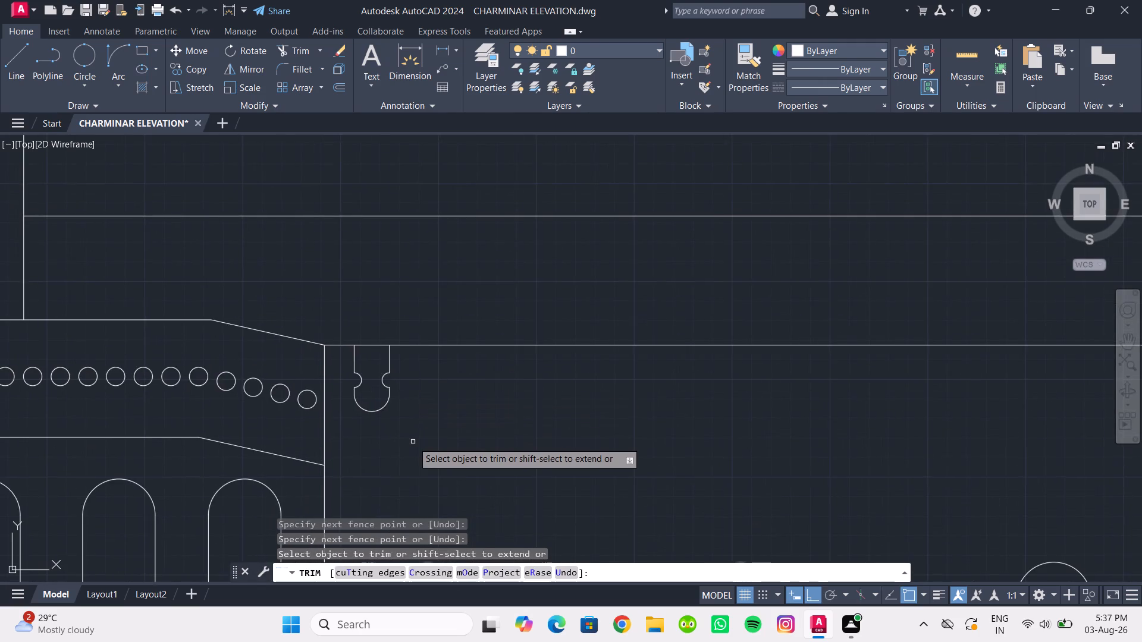
scroll(413, 442, "down", 1)
key("Escape")
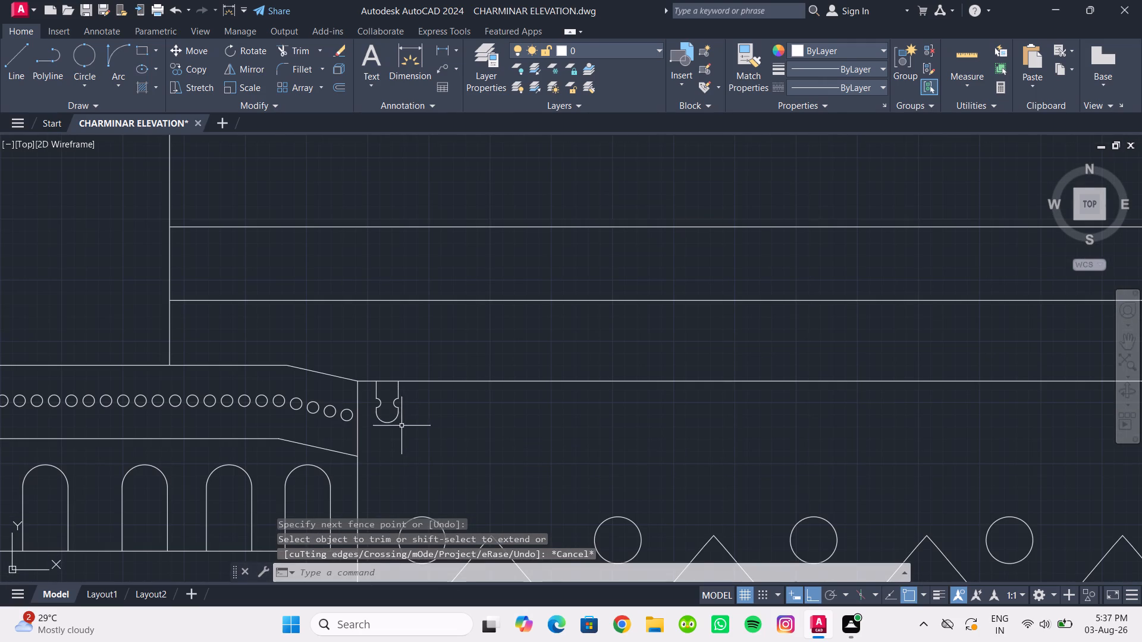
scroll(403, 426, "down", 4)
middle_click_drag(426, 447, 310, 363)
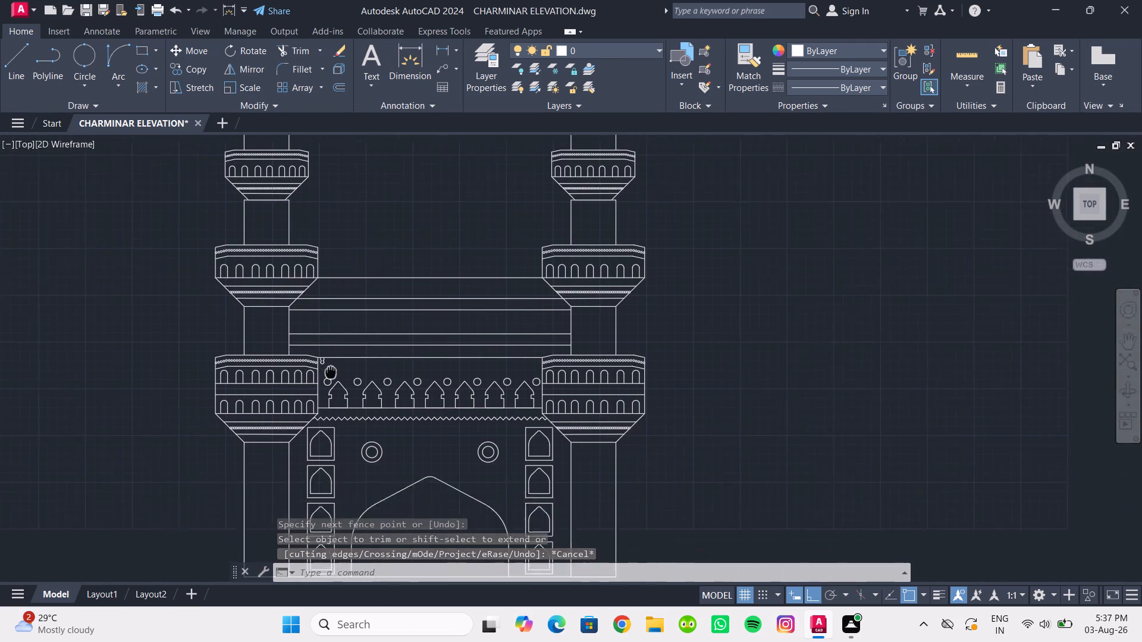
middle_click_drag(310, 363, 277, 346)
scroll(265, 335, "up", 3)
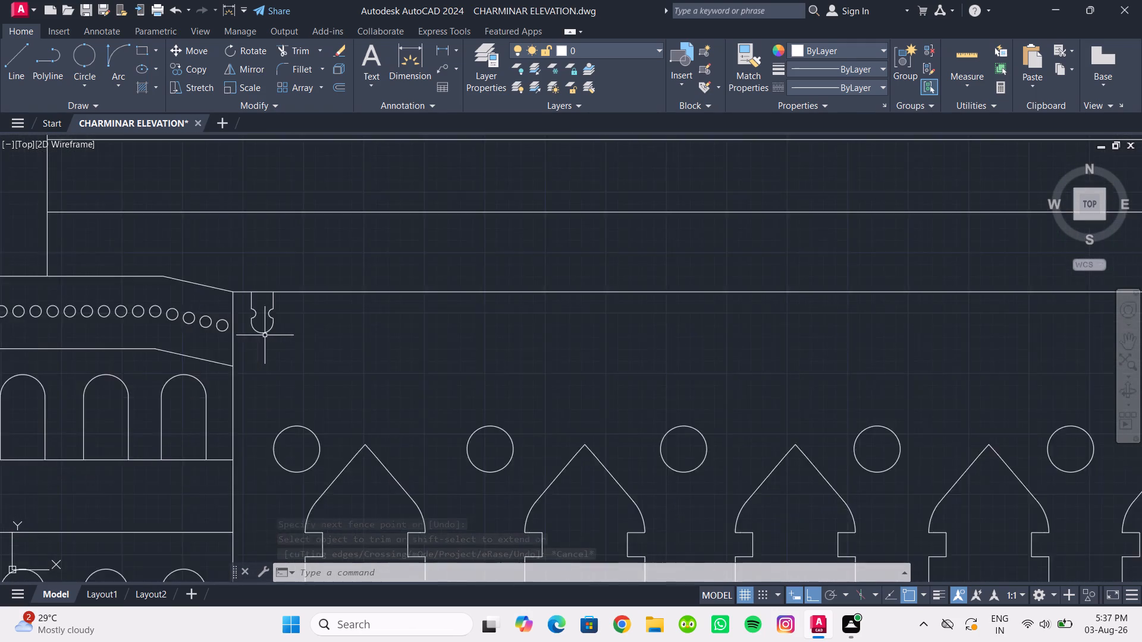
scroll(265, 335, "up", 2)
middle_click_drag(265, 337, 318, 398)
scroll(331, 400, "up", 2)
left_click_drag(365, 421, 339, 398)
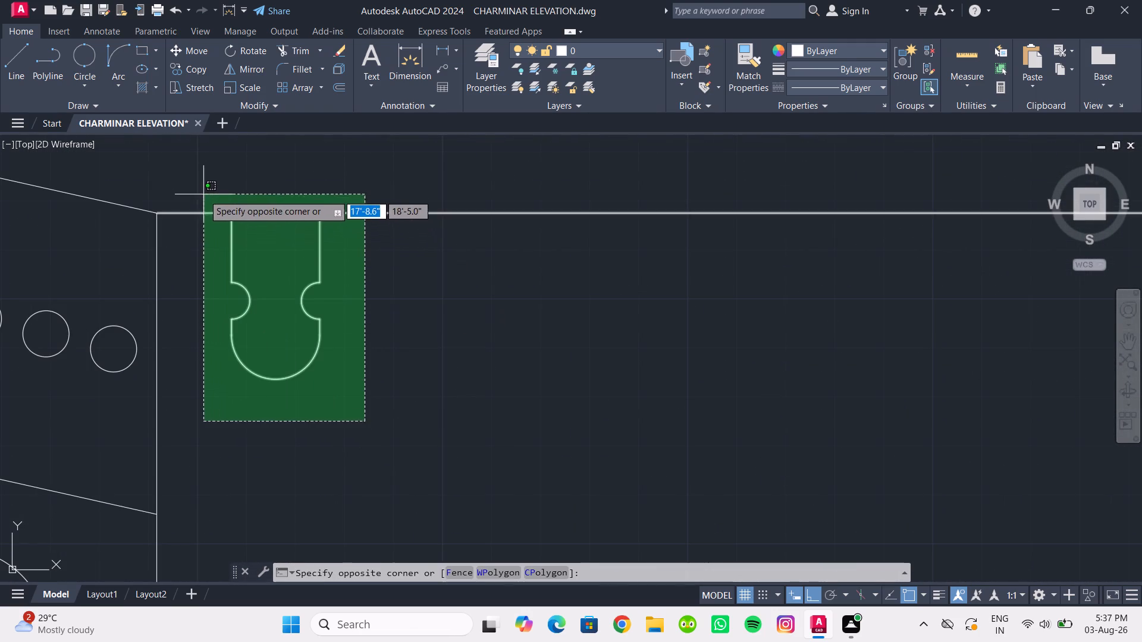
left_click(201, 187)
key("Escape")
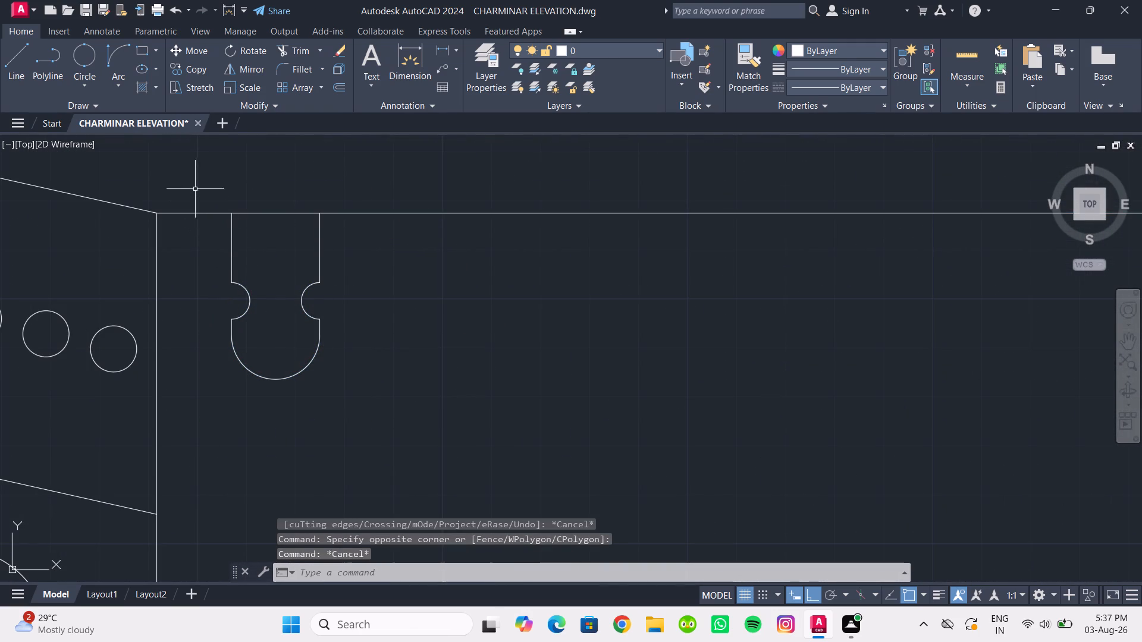
Scale the whole notched slot up to roughly one and a half times its size from its top-left corner.
left_click(200, 179)
left_click(347, 434)
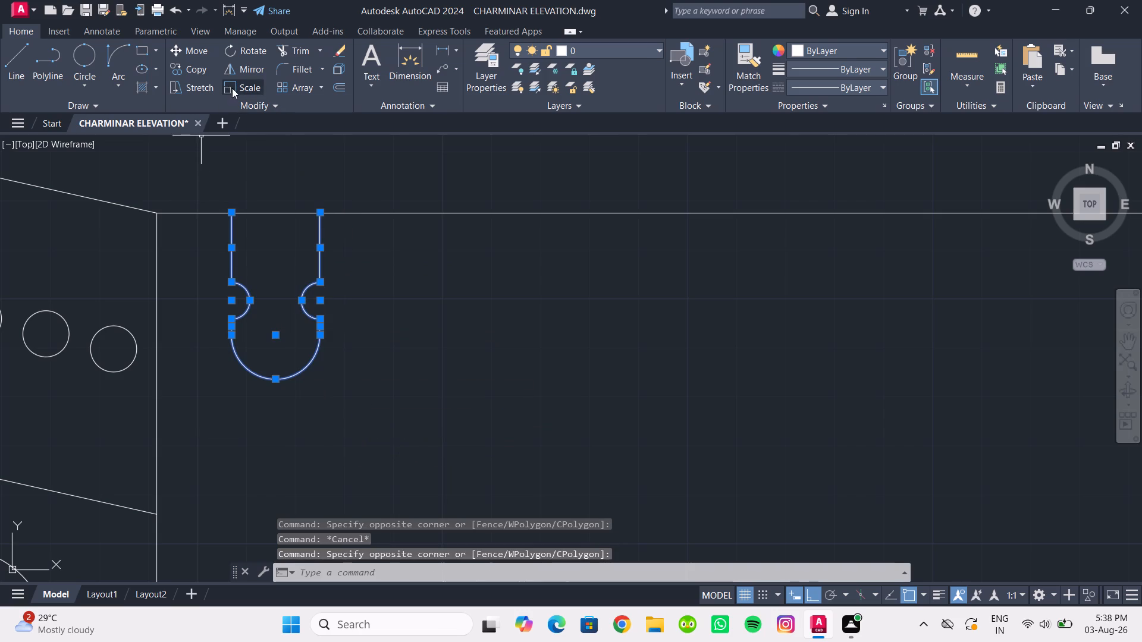
left_click(232, 88)
left_click(232, 215)
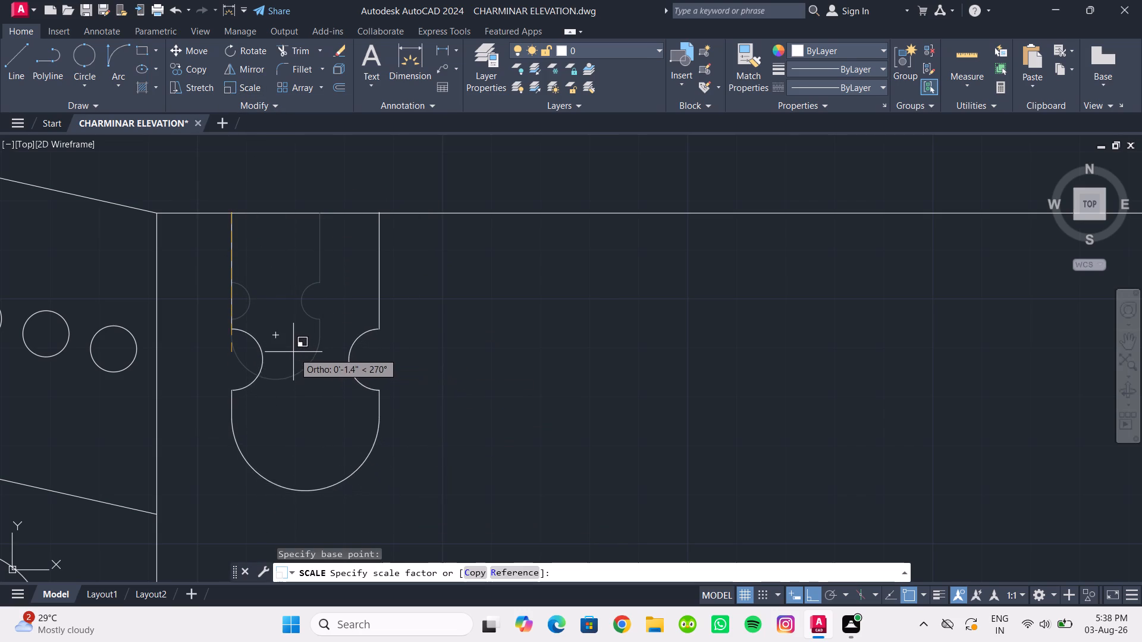
left_click(286, 334)
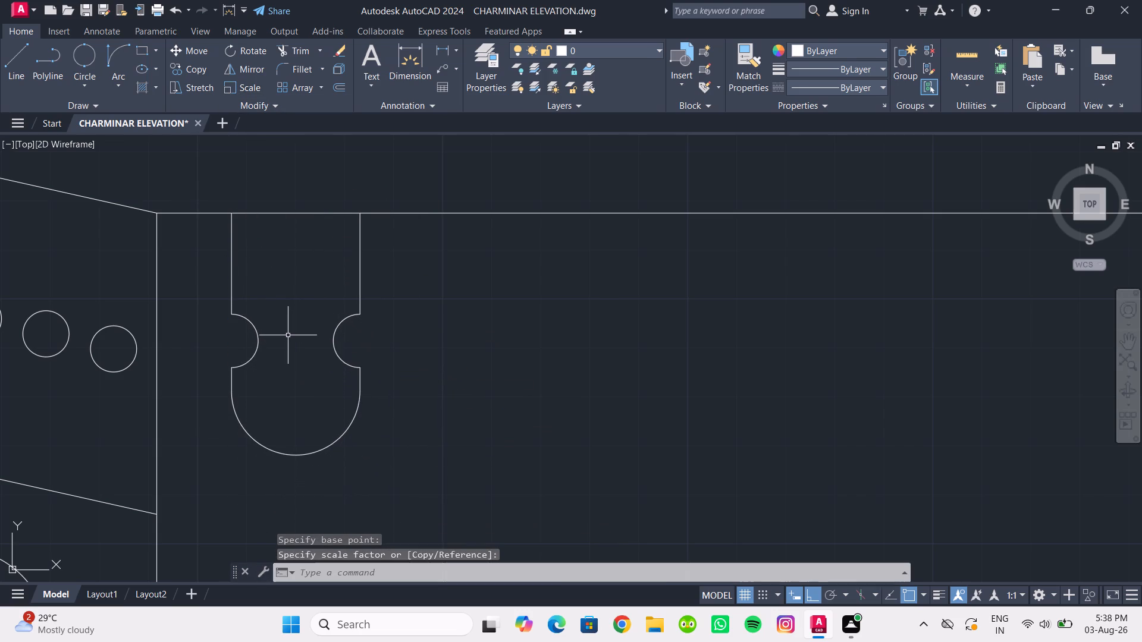
Move the notched slot about 0.7" to the right along the panel's top edge.
scroll(288, 347, "down", 3)
scroll(333, 399, "down", 2)
middle_click_drag(334, 402, 307, 390)
scroll(294, 367, "up", 1)
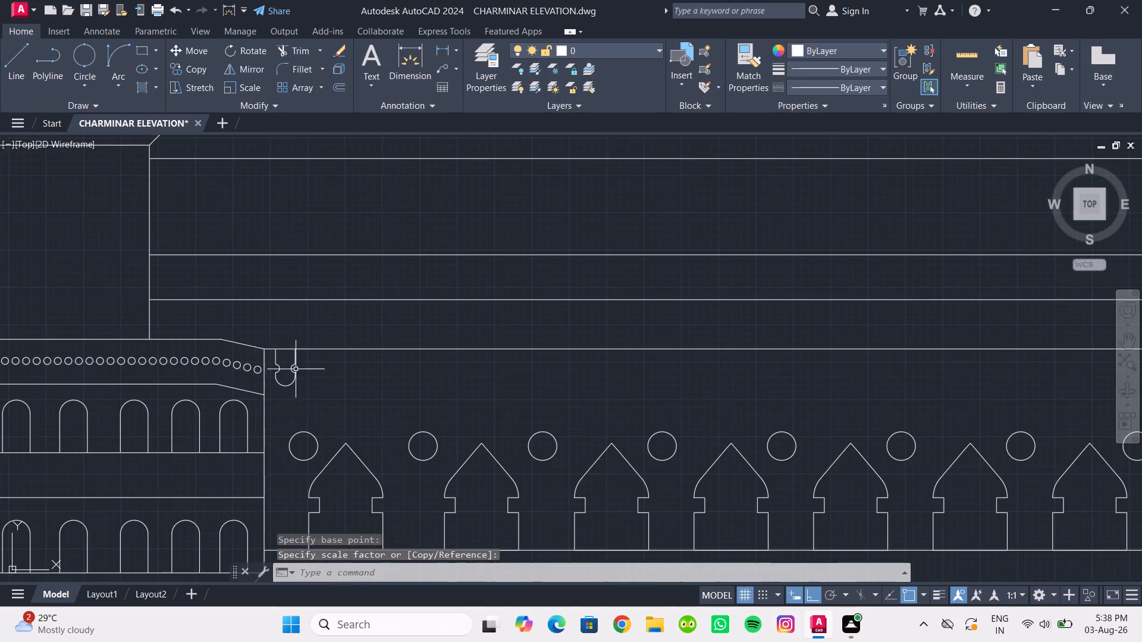
scroll(301, 373, "up", 3)
middle_click_drag(297, 373, 295, 368)
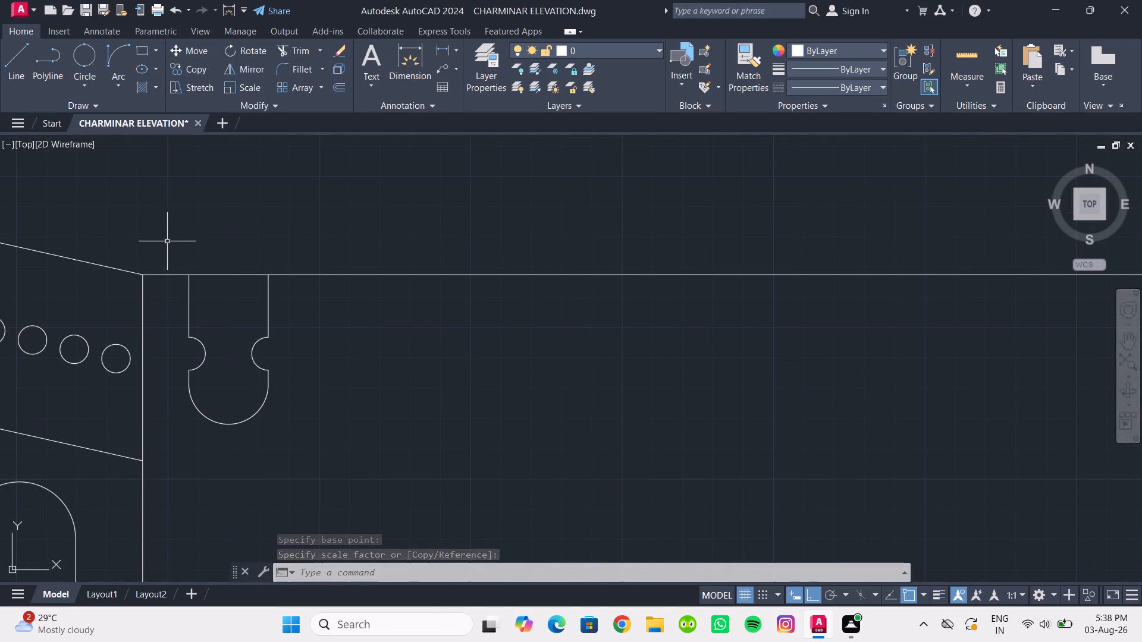
left_click(167, 241)
left_click(305, 448)
scroll(313, 445, "down", 1)
middle_click_drag(309, 442, 255, 345)
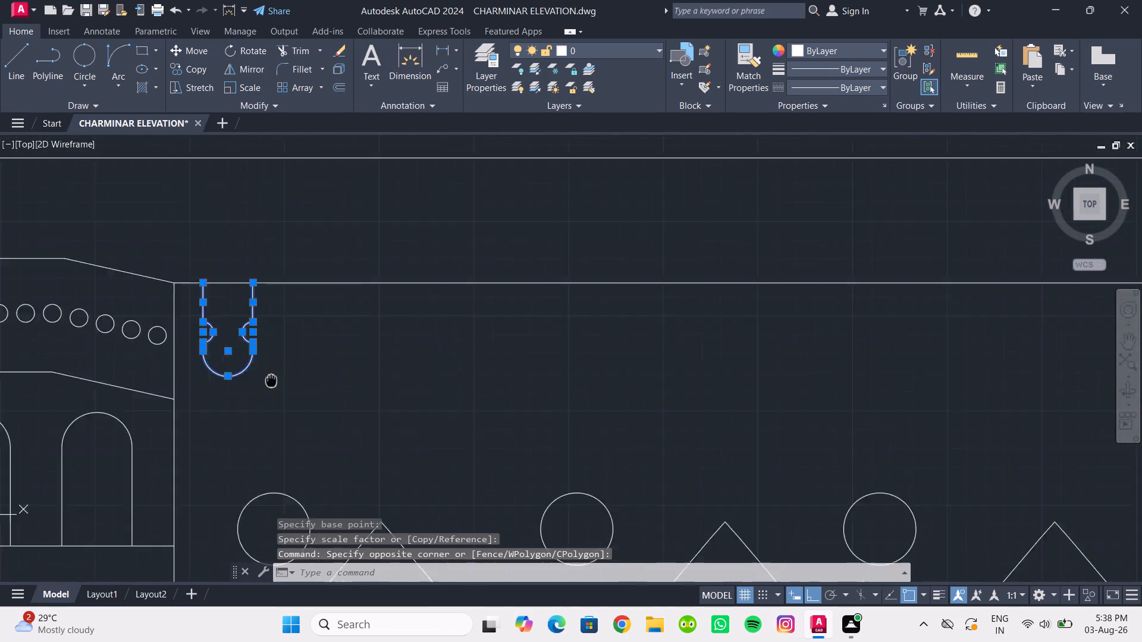
middle_click_drag(255, 345, 222, 270)
middle_click_drag(224, 256, 224, 281)
left_click(189, 51)
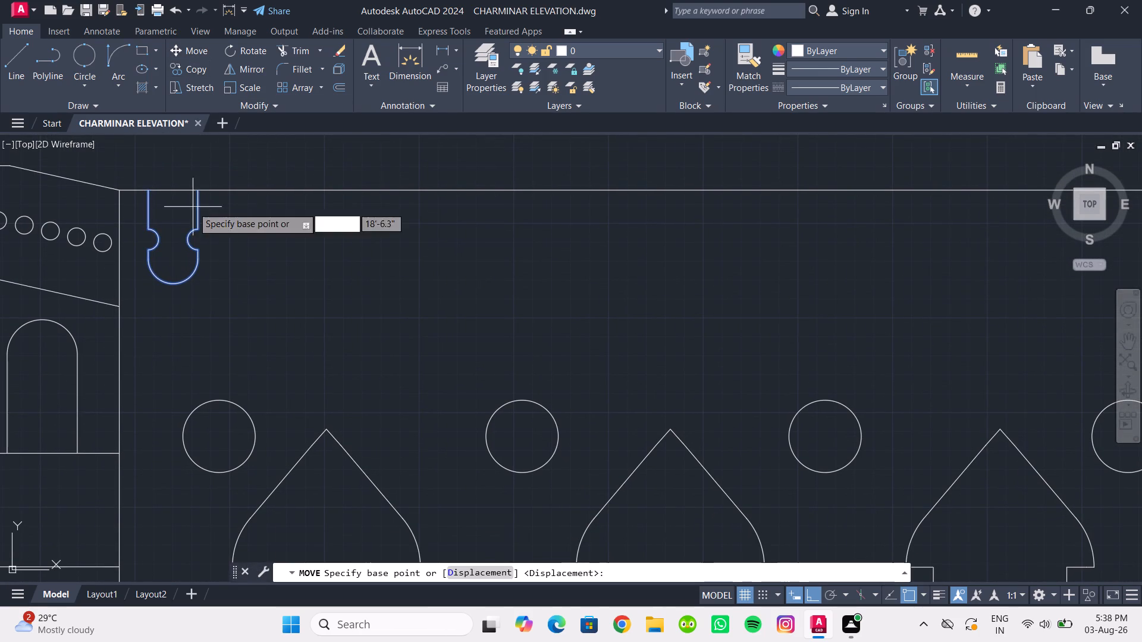
left_click(152, 194)
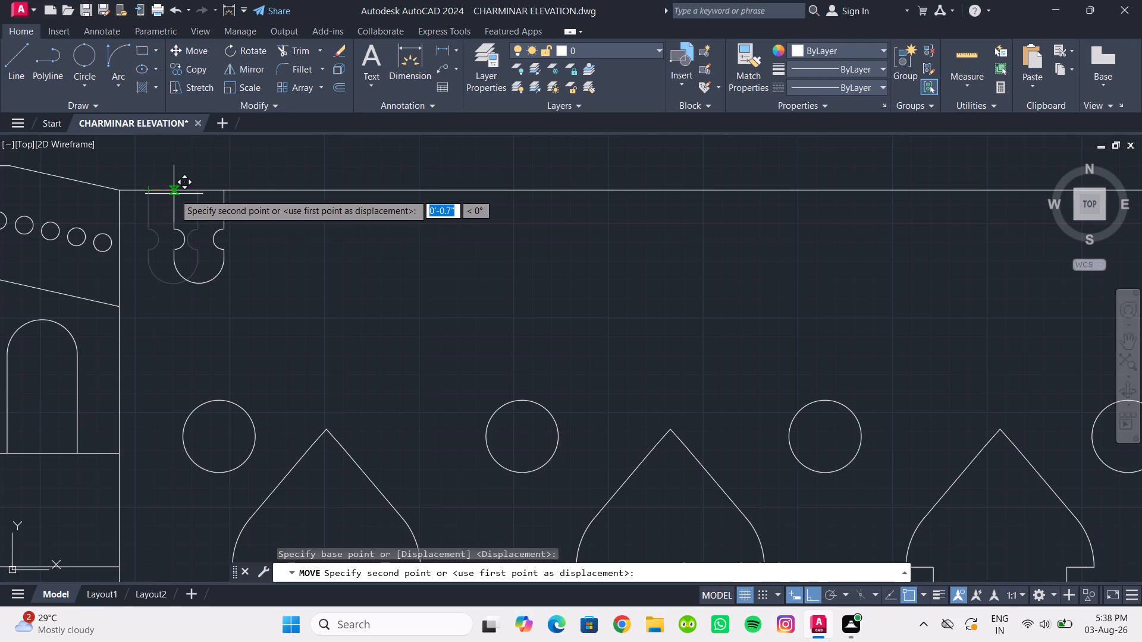
left_click(175, 194)
Create a rectangular array of the notched slot along the panel's top edge with 1 row and 10 columns.
scroll(217, 231, "down", 2)
middle_click_drag(217, 231, 230, 271)
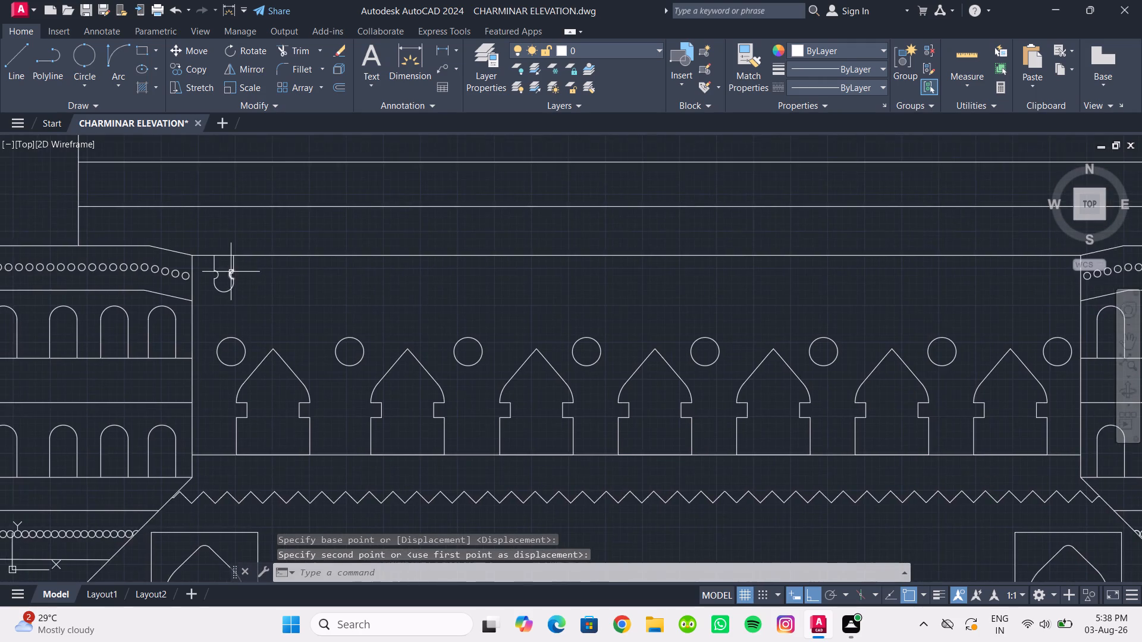
scroll(225, 268, "up", 1)
scroll(186, 236, "up", 2)
middle_click_drag(186, 236, 158, 223)
left_click_drag(185, 225, 190, 235)
left_click_drag(308, 422, 315, 430)
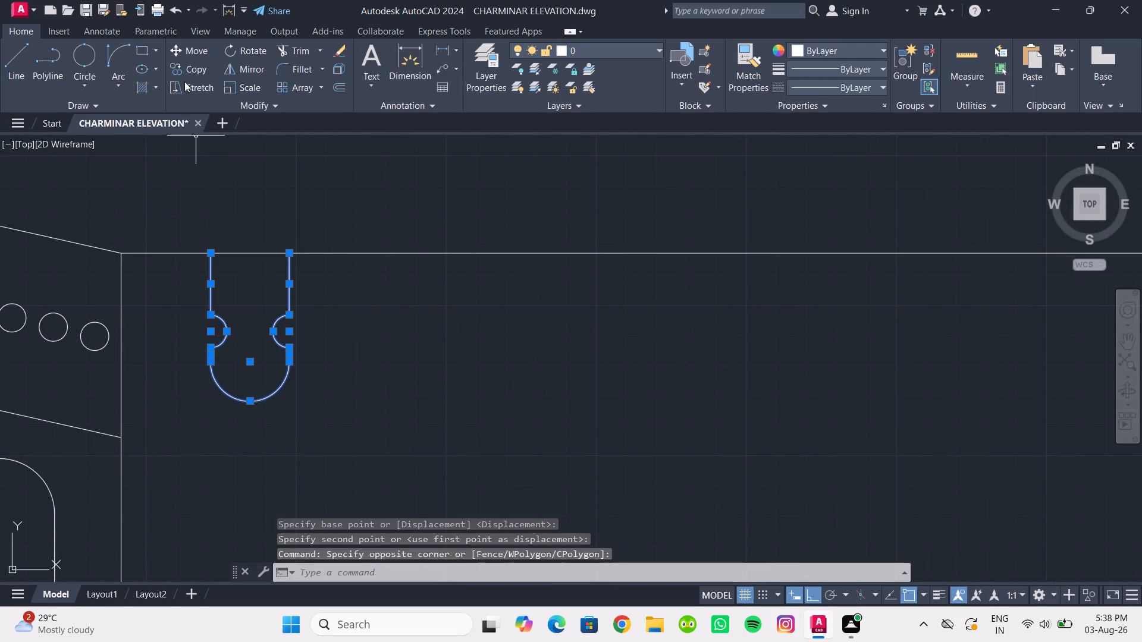
left_click(325, 85)
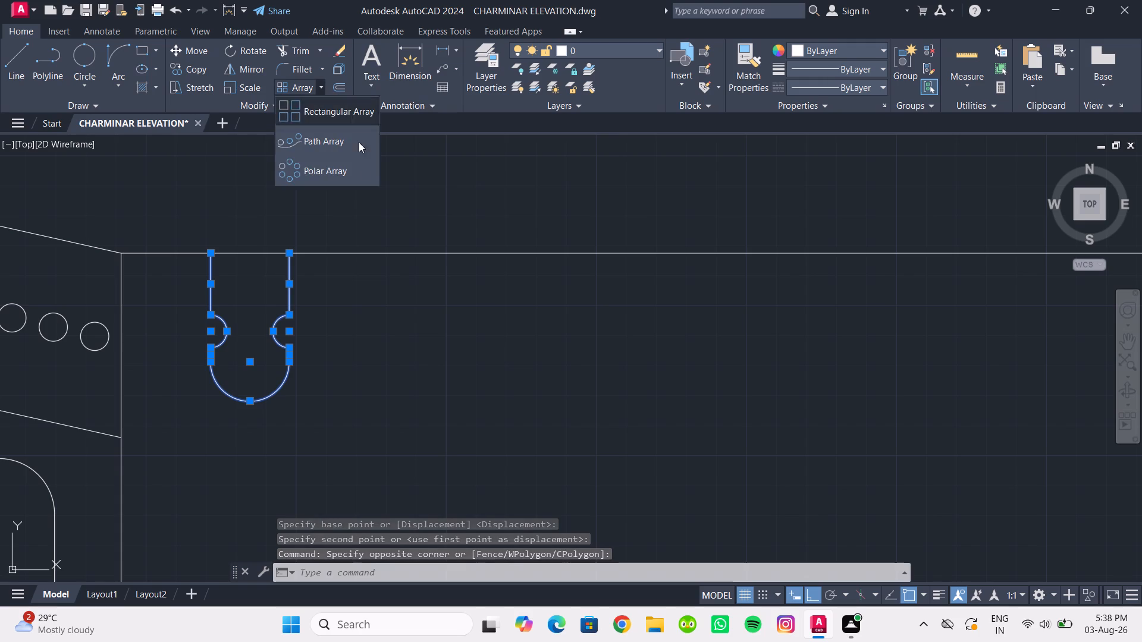
left_click(306, 103)
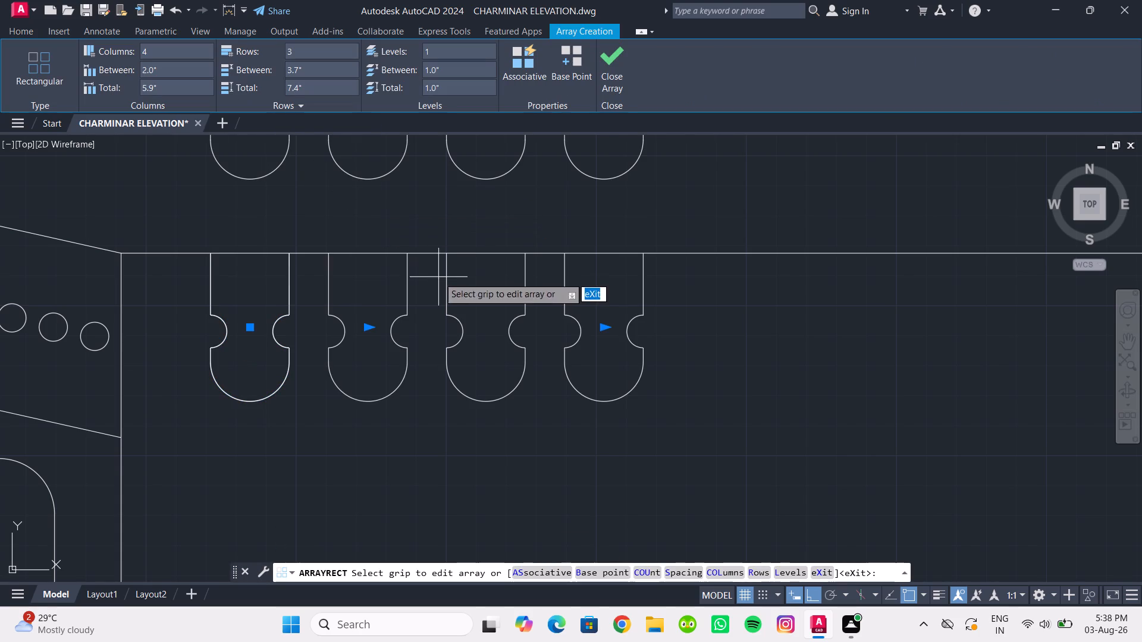
left_click(328, 52)
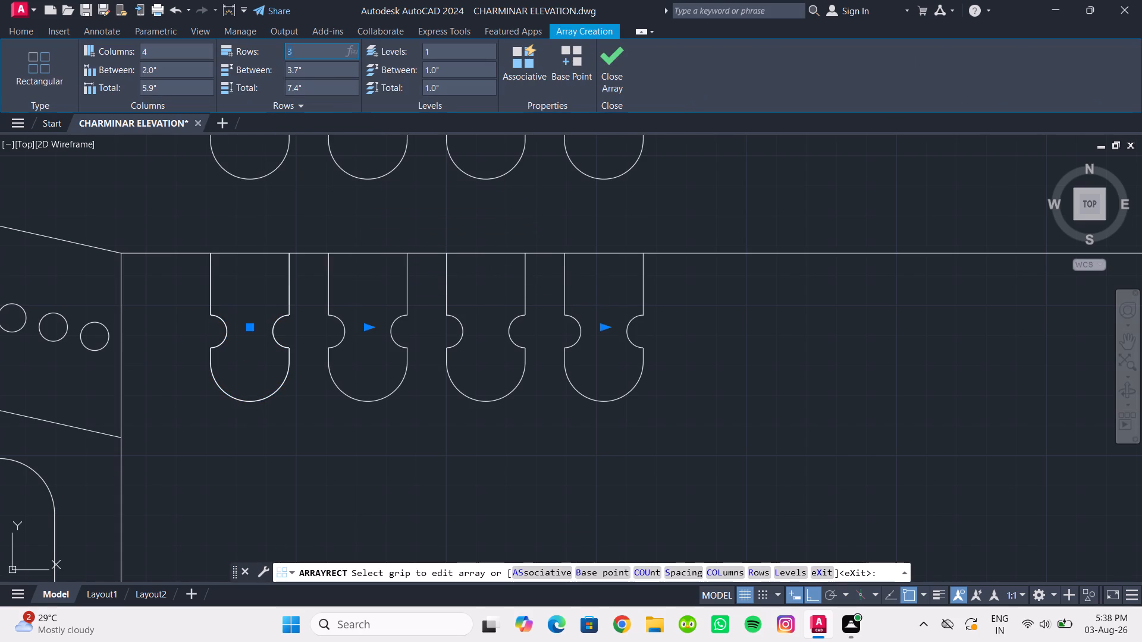
key("1")
key("Return")
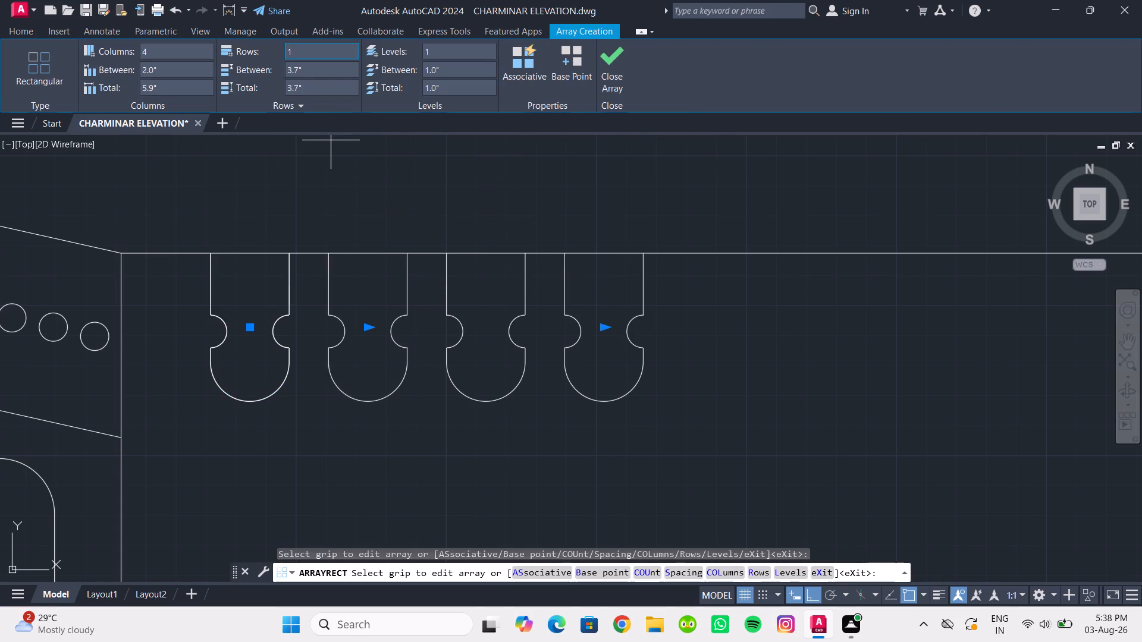
left_click(153, 52)
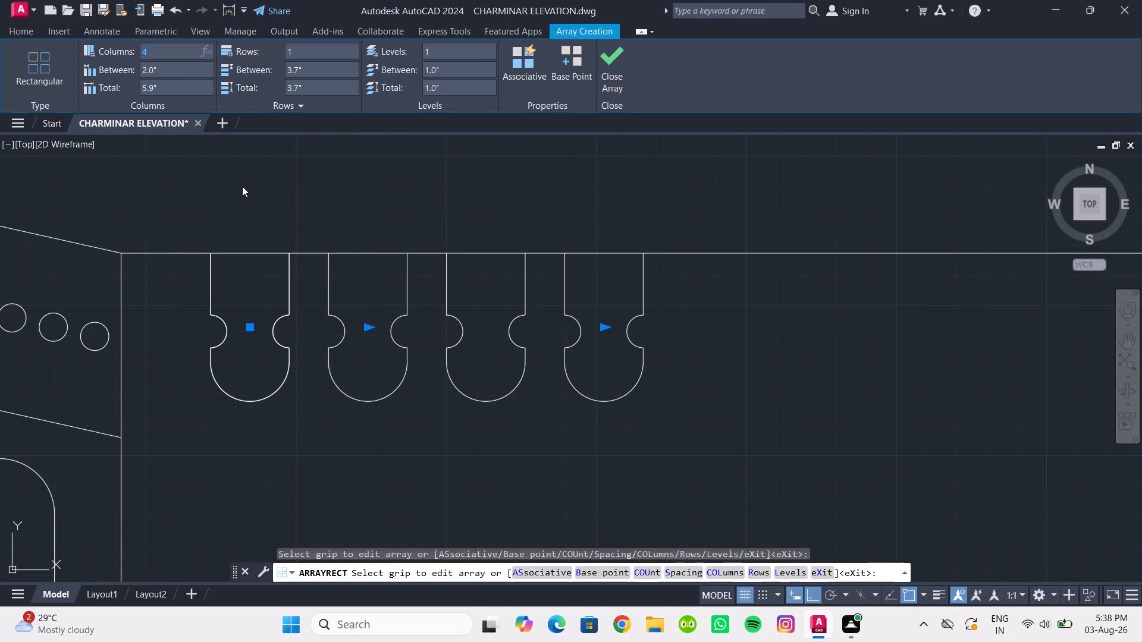
type("10")
key("Return")
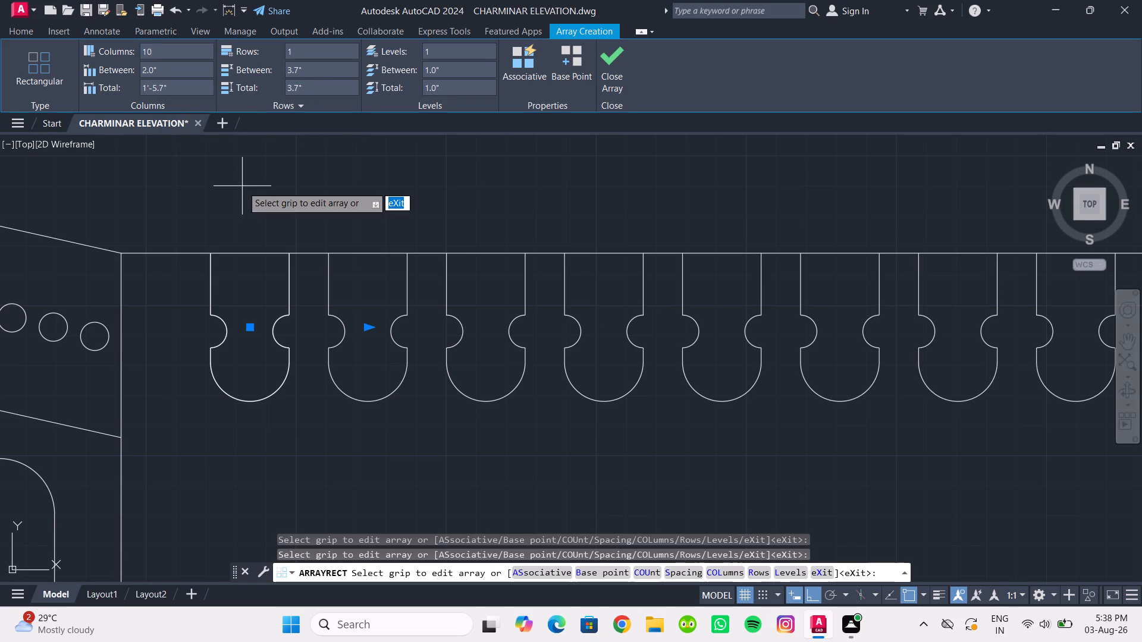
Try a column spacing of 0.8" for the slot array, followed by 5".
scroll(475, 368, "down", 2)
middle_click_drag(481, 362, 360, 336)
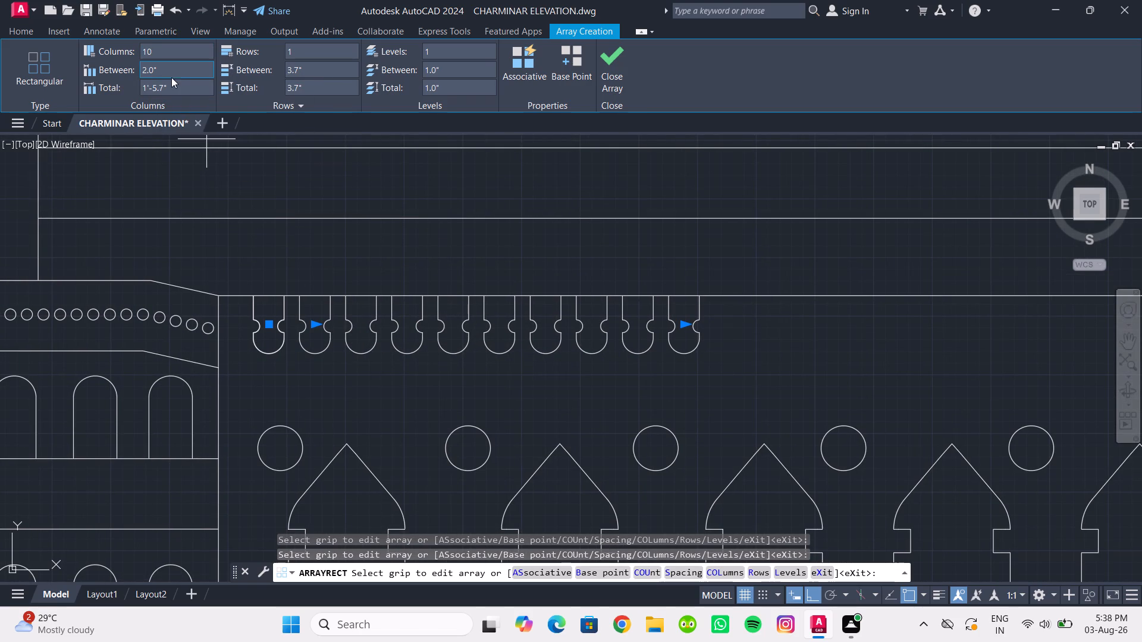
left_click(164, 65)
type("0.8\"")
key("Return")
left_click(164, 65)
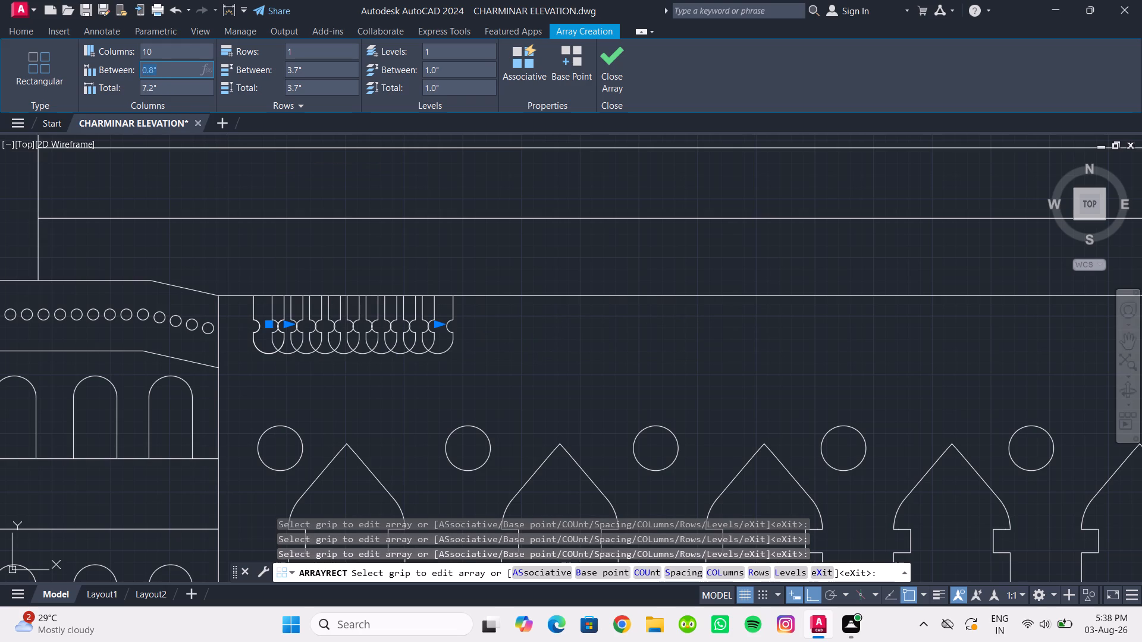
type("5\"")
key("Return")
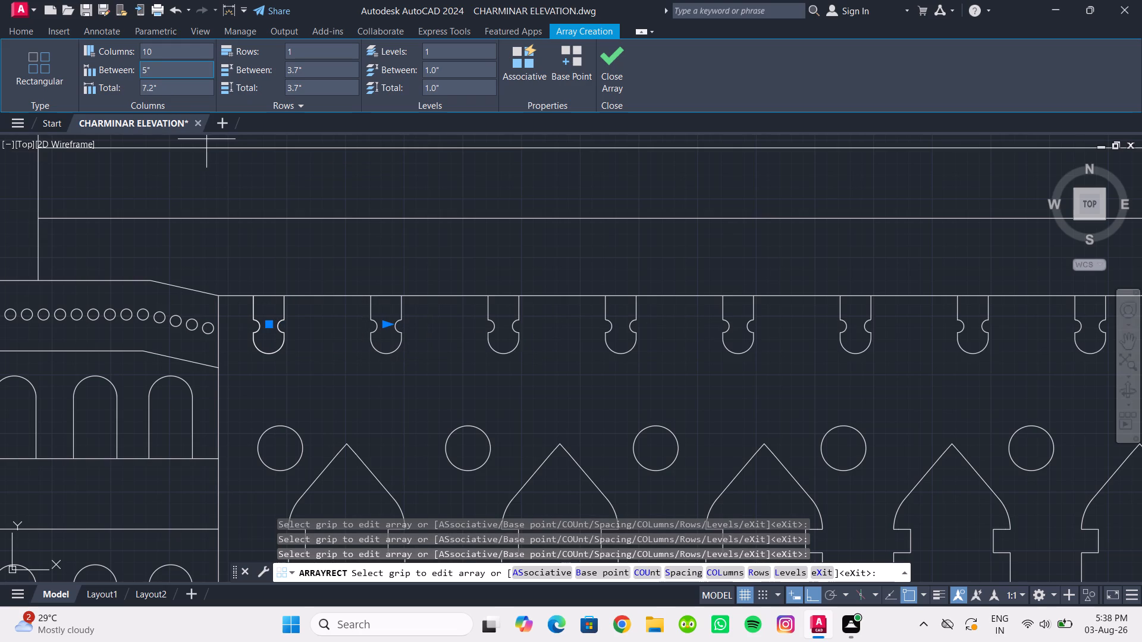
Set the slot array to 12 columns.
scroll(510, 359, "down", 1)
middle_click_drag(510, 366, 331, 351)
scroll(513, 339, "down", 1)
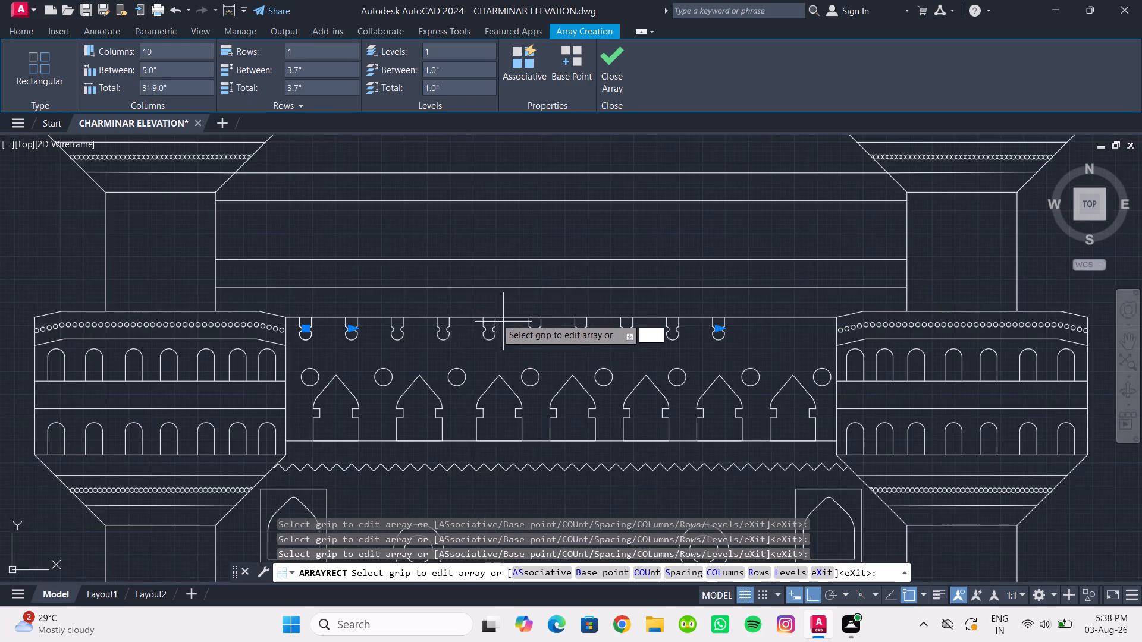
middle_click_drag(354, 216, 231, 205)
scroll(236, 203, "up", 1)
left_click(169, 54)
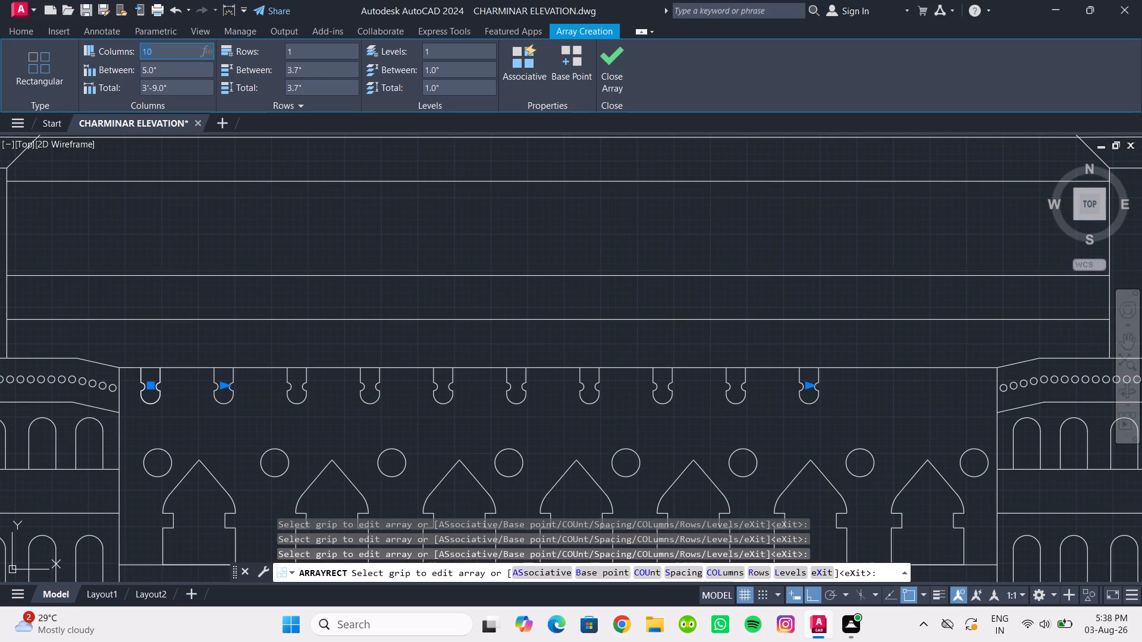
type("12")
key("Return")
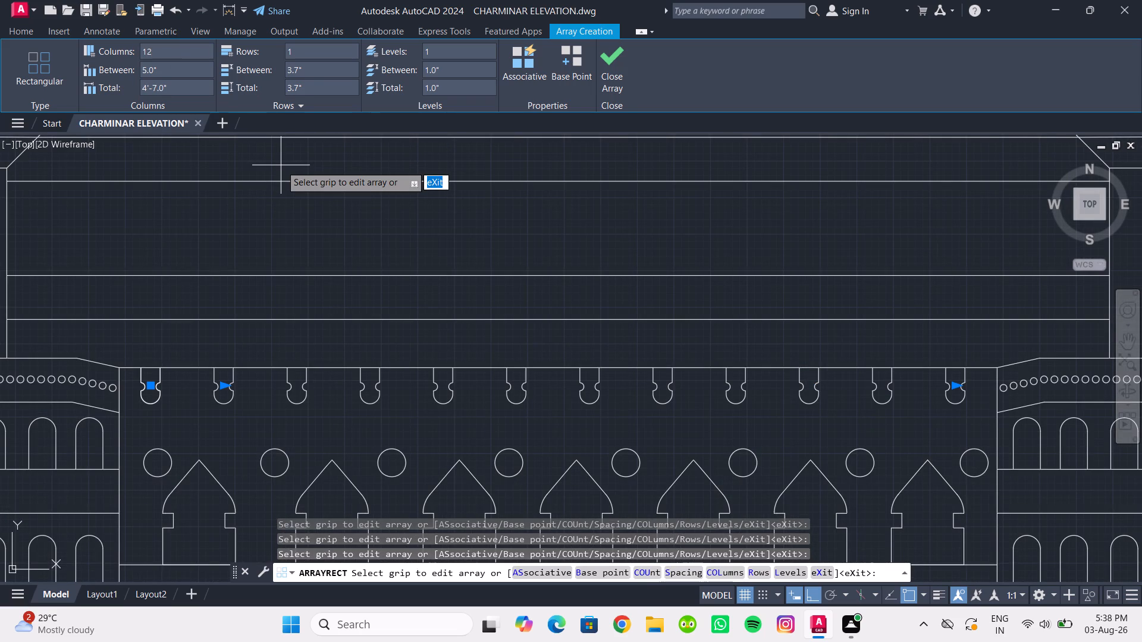
Tighten the slot array's column spacing to 4" and finally to 3".
scroll(314, 201, "down", 1)
scroll(352, 240, "down", 1)
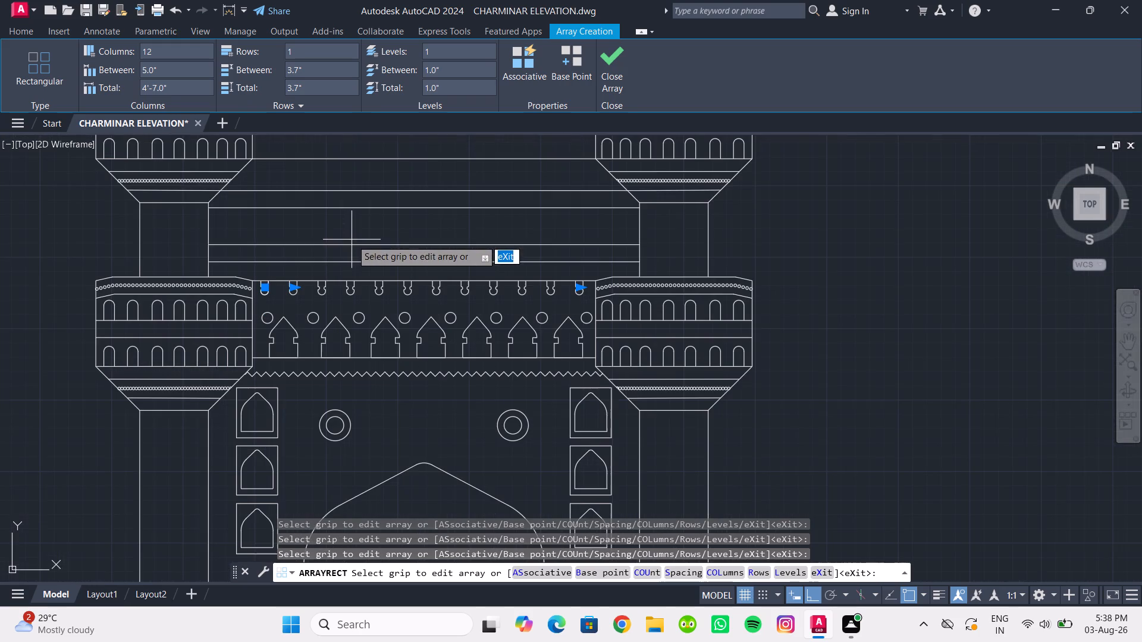
middle_click_drag(352, 240, 361, 257)
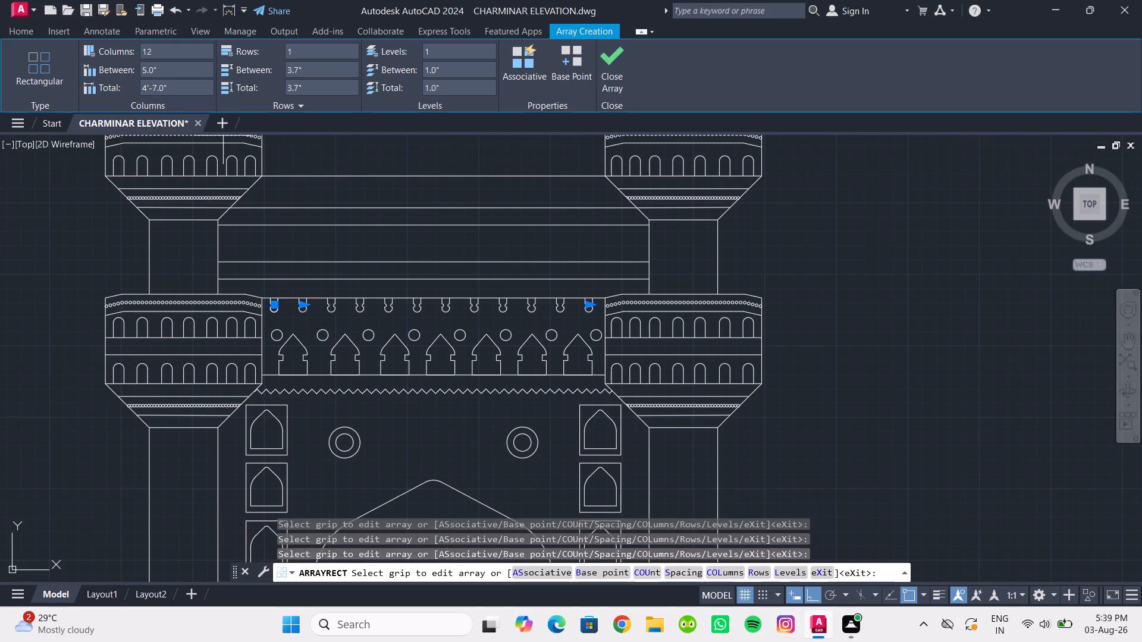
left_click(172, 73)
type("4\"")
key("Return")
left_click(179, 50)
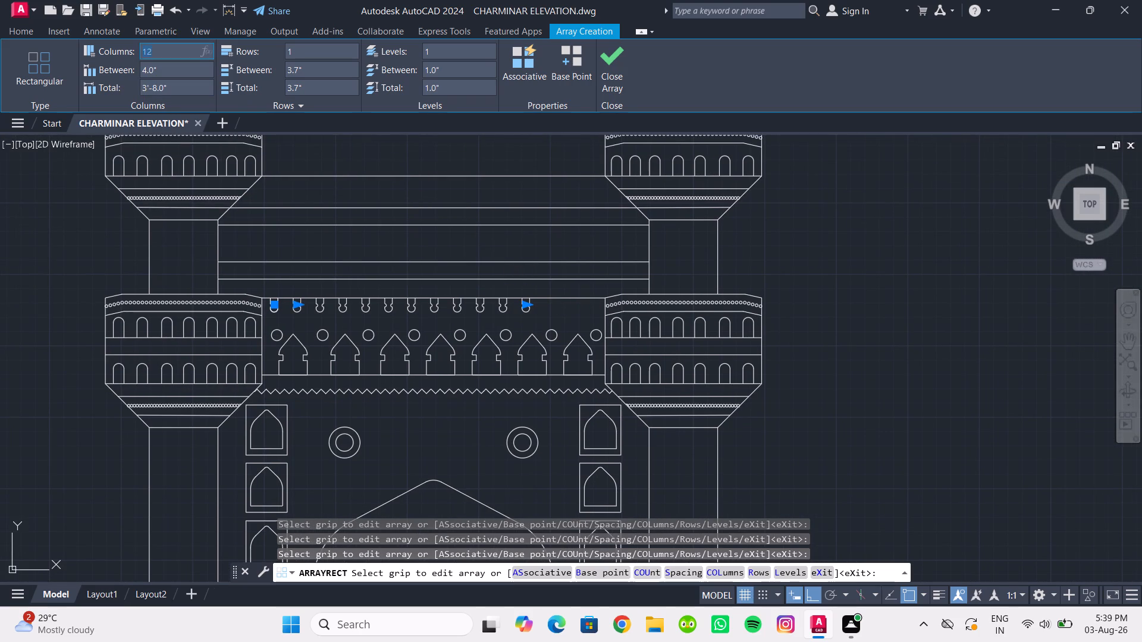
left_click(174, 70)
type("3\"")
key("Return")
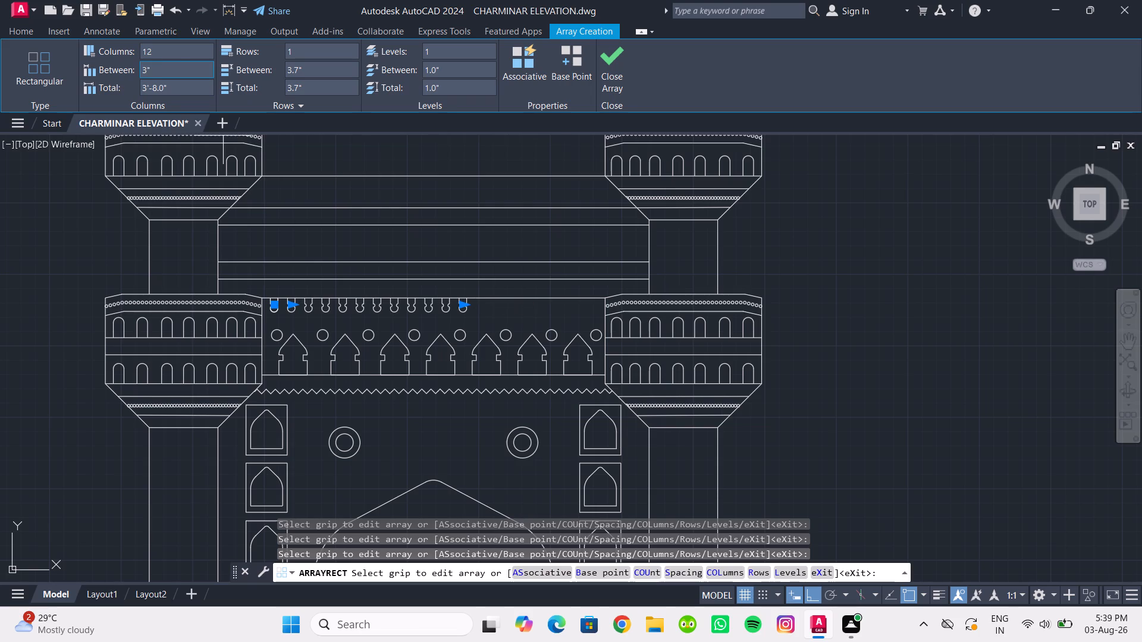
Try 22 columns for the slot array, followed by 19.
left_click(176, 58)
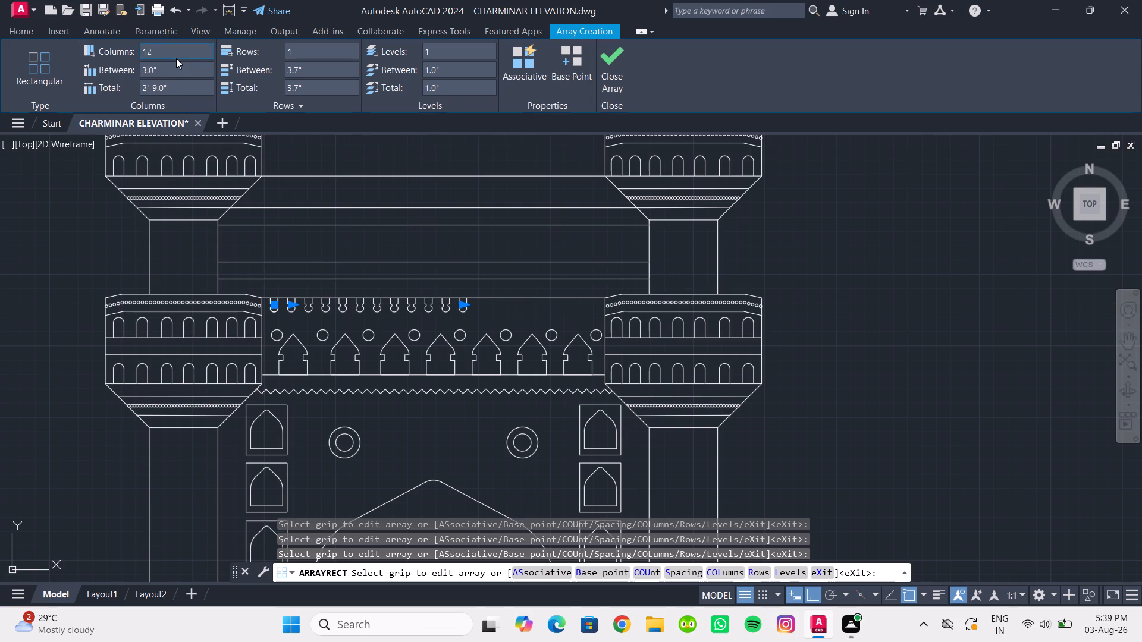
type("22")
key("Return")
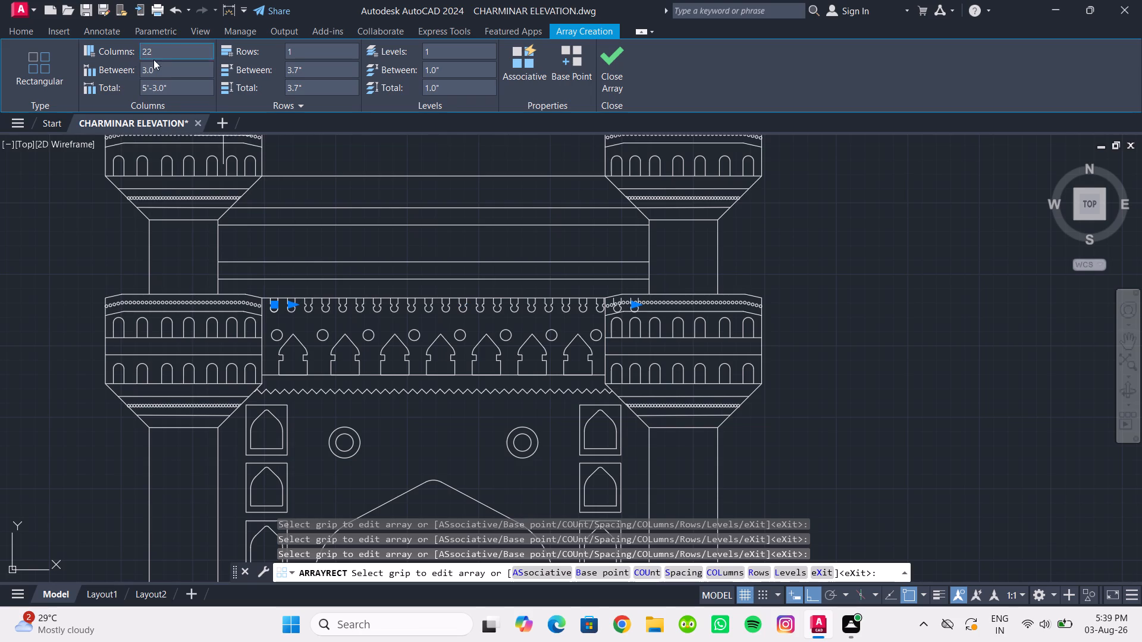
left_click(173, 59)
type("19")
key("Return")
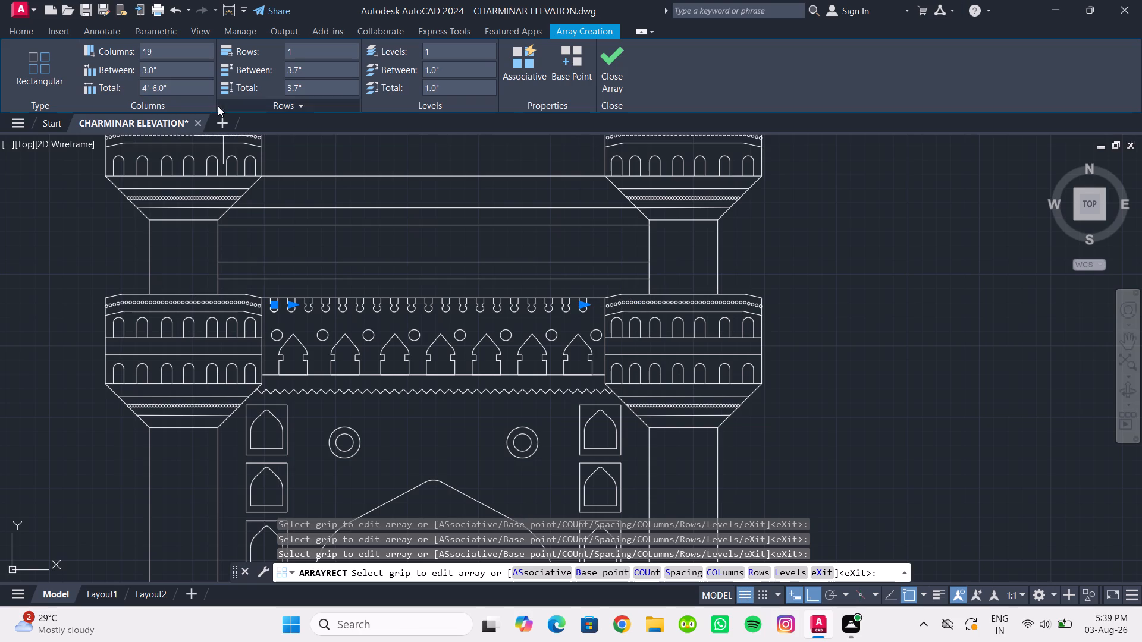
Set the slot array to 20 columns so it reaches the panel's right end, and finish the array.
scroll(551, 351, "up", 1)
scroll(601, 309, "up", 1)
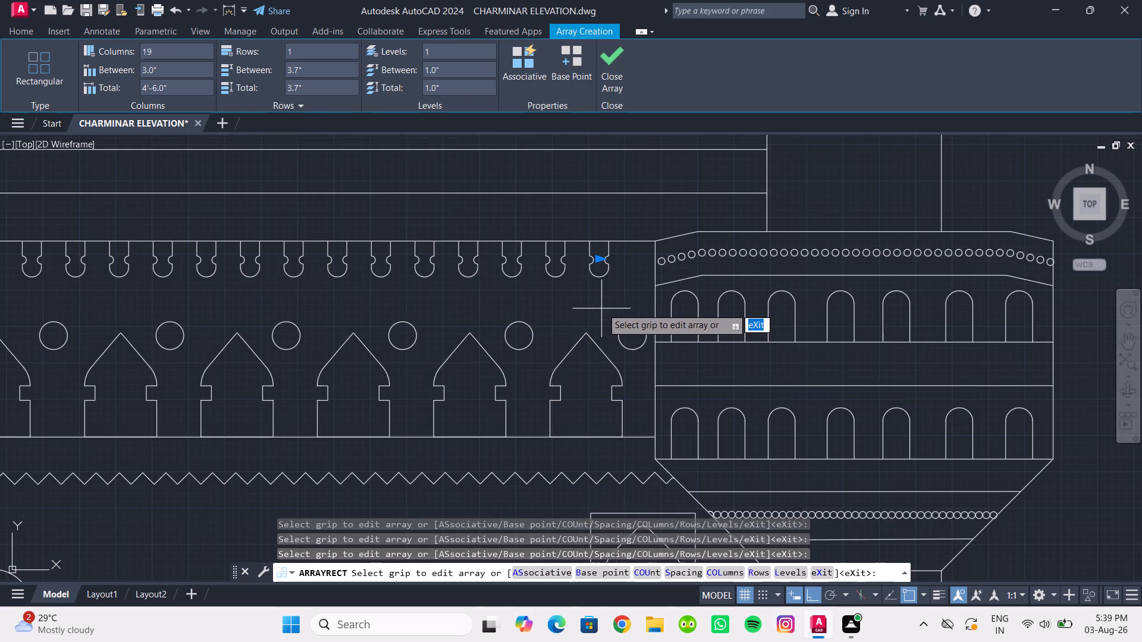
middle_click_drag(601, 308, 500, 340)
scroll(511, 332, "up", 1)
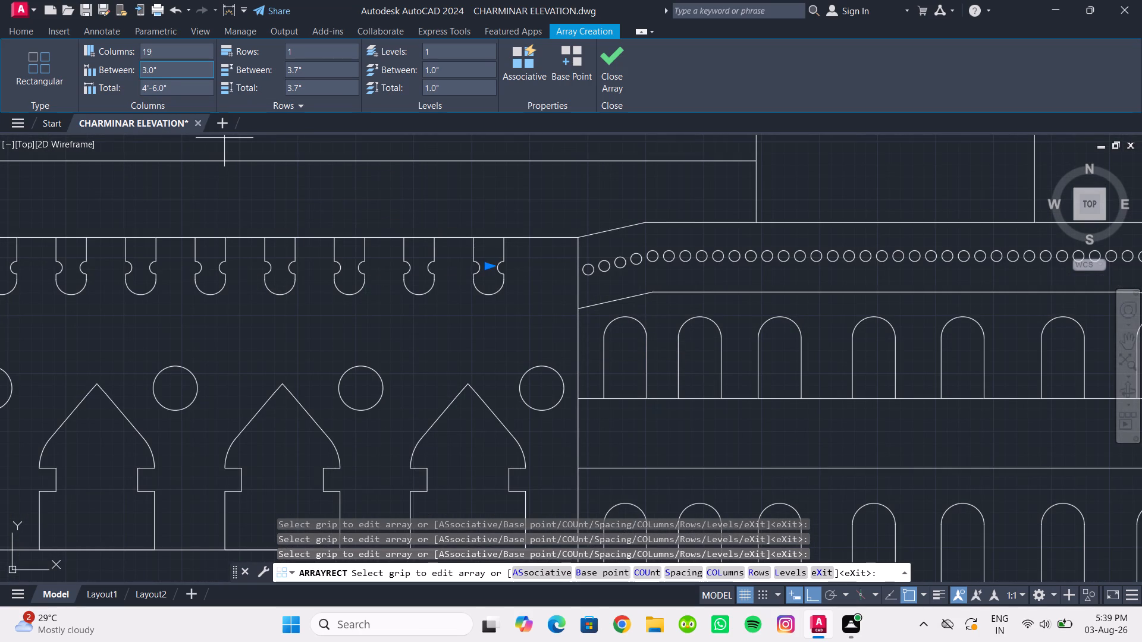
left_click(179, 57)
type("20")
key("Return")
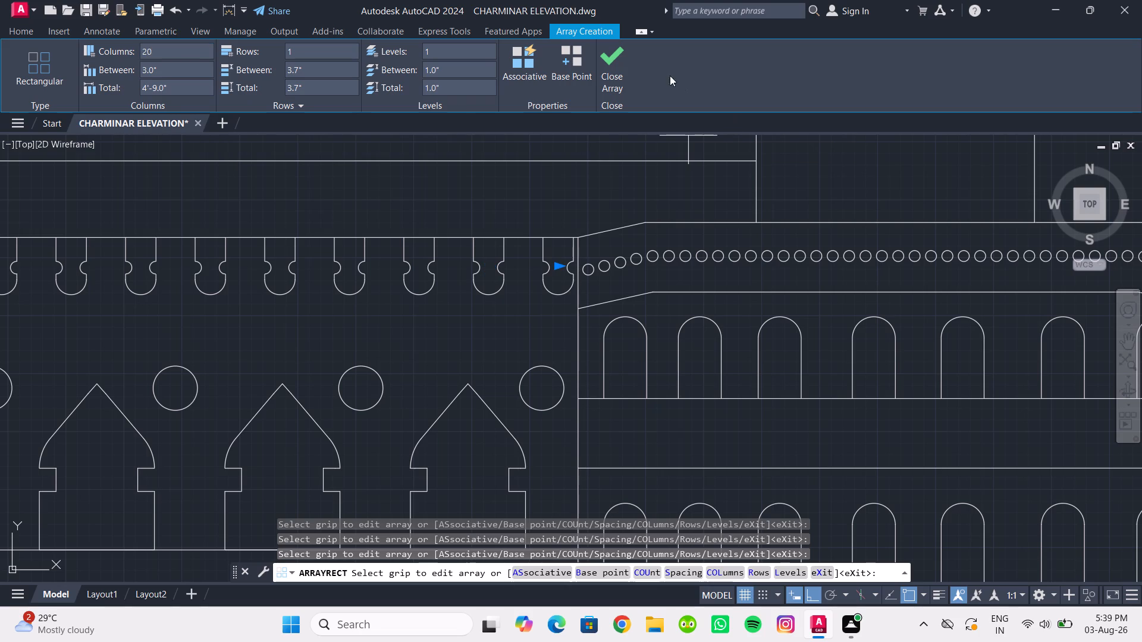
left_click(616, 53)
Examine the arrayed slot row within the whole elevation and the plain horizontal bands above it between the towers.
scroll(677, 237, "down", 4)
middle_click_drag(677, 238, 695, 270)
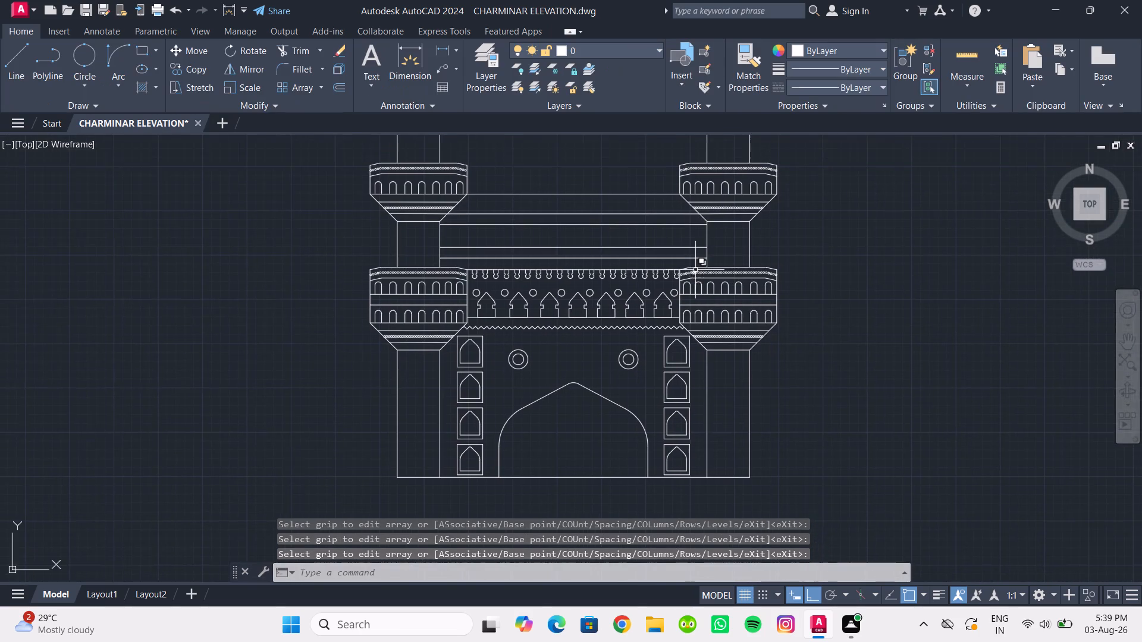
scroll(696, 270, "up", 1)
middle_click_drag(699, 275, 776, 386)
scroll(727, 357, "up", 1)
middle_click_drag(727, 357, 797, 409)
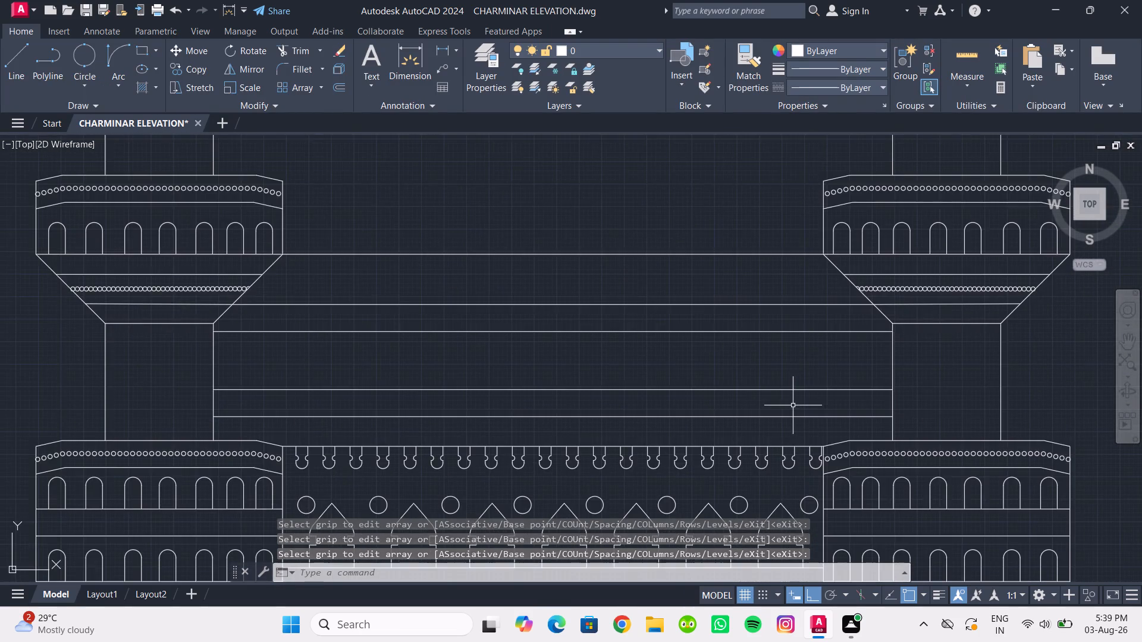
scroll(792, 404, "up", 1)
middle_click_drag(792, 404, 891, 461)
scroll(872, 445, "down", 2)
middle_click_drag(872, 445, 858, 437)
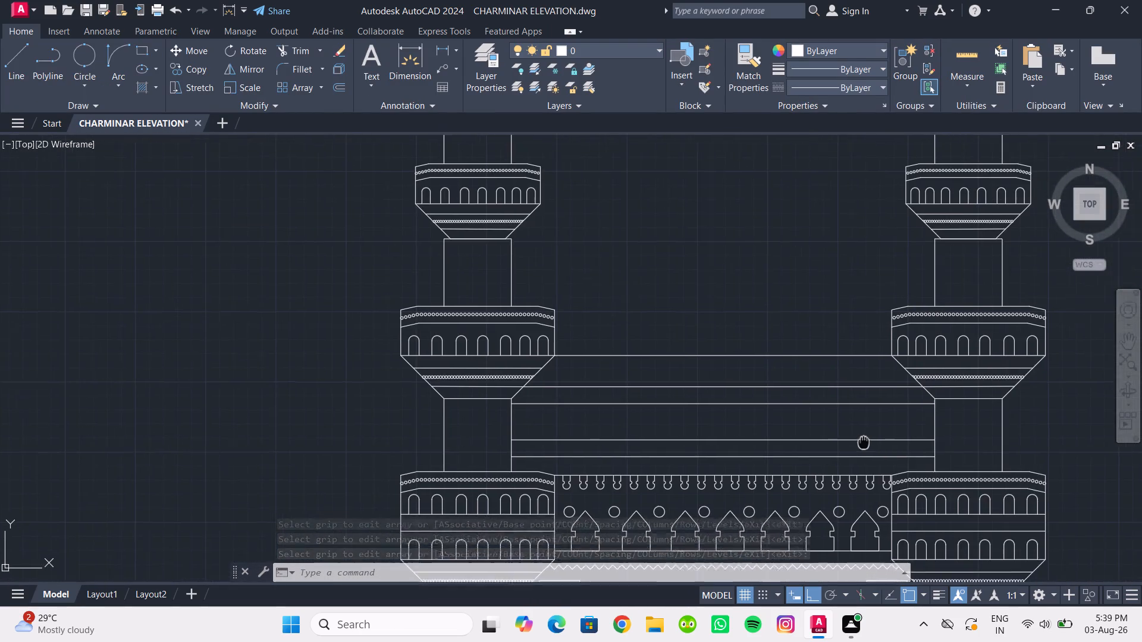
middle_click_drag(858, 437, 823, 409)
scroll(823, 409, "up", 1)
middle_click_drag(805, 402, 786, 371)
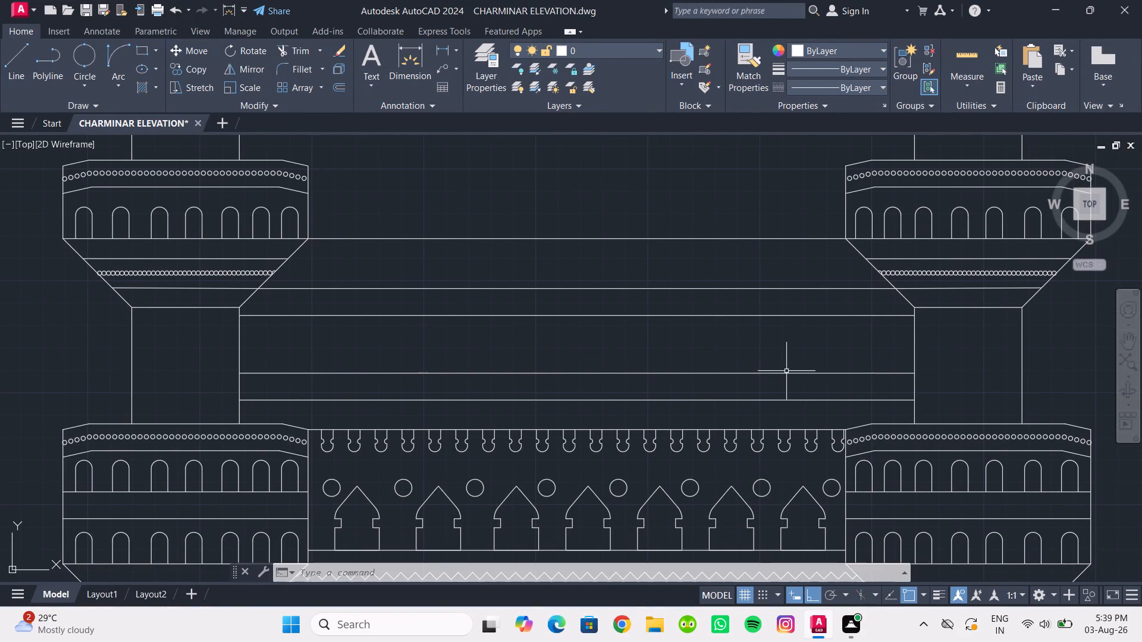
Draw a tilted four-sided polygon, circumscribed about a circle of about 0.6" radius, at the left end of the band above the slots, with Ortho off.
left_click(156, 46)
left_click(180, 103)
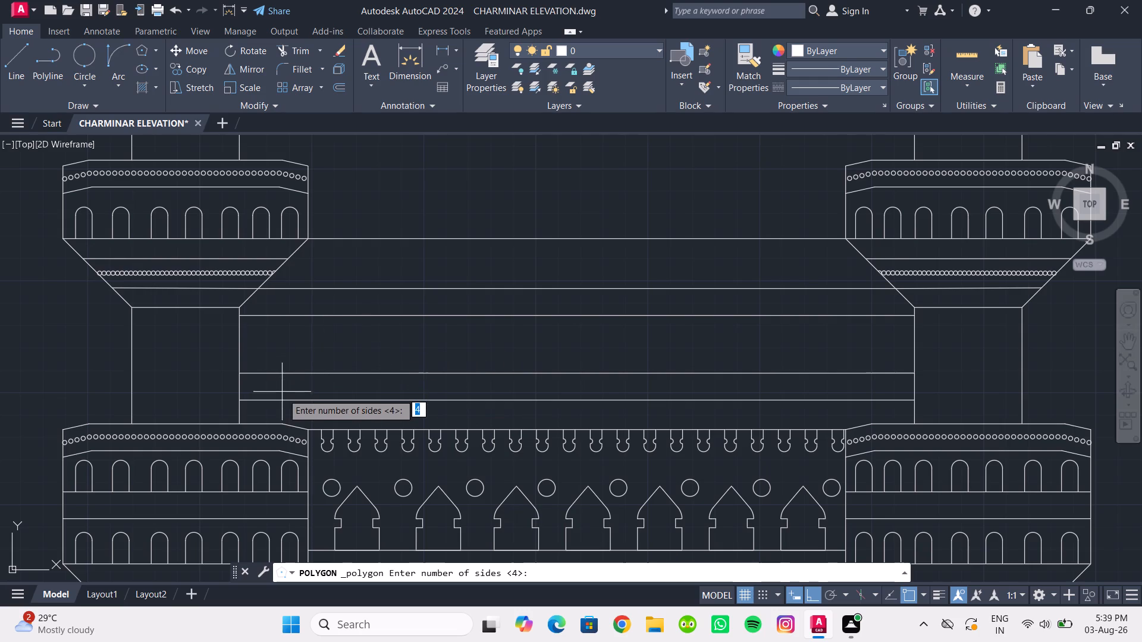
scroll(285, 408, "up", 1)
middle_click_drag(285, 409, 310, 337)
scroll(280, 357, "up", 1)
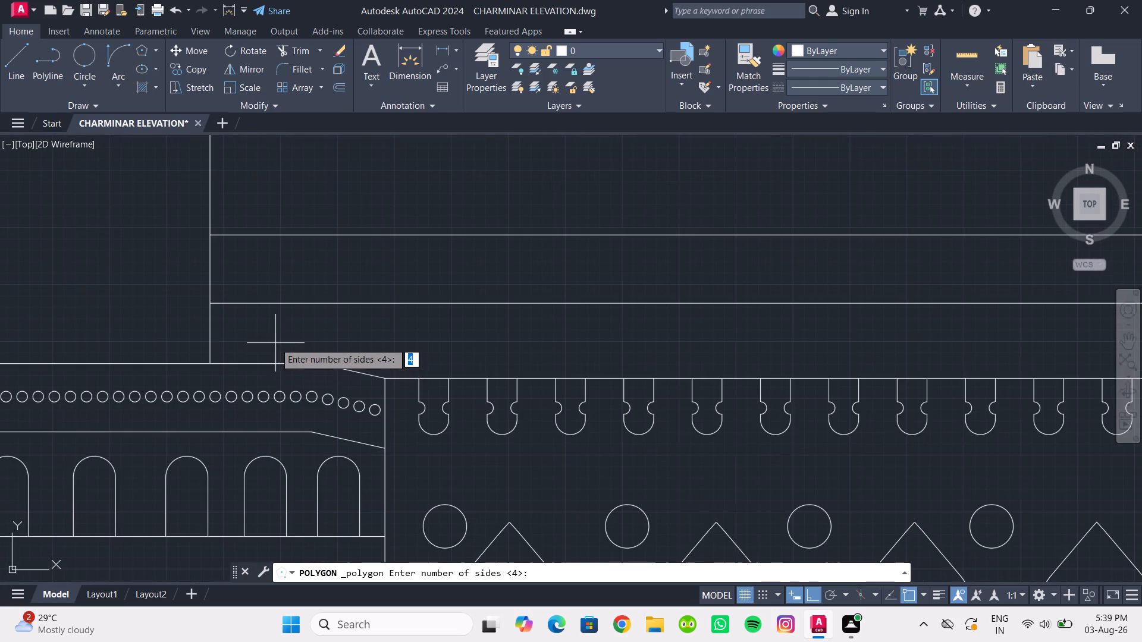
left_click(271, 334)
key("Return")
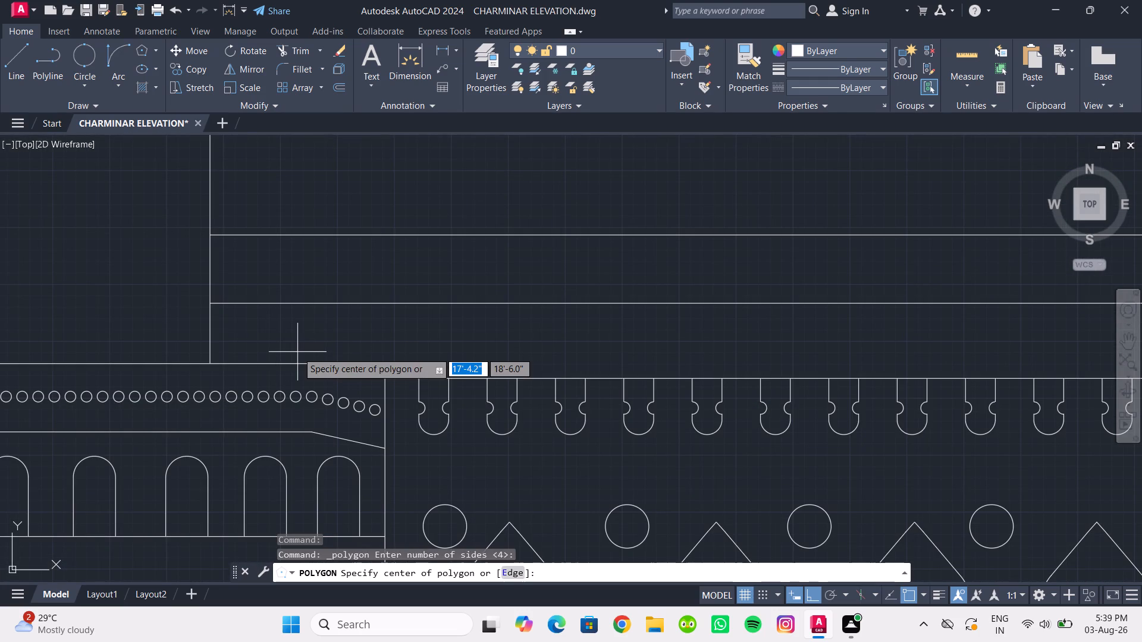
left_click(272, 340)
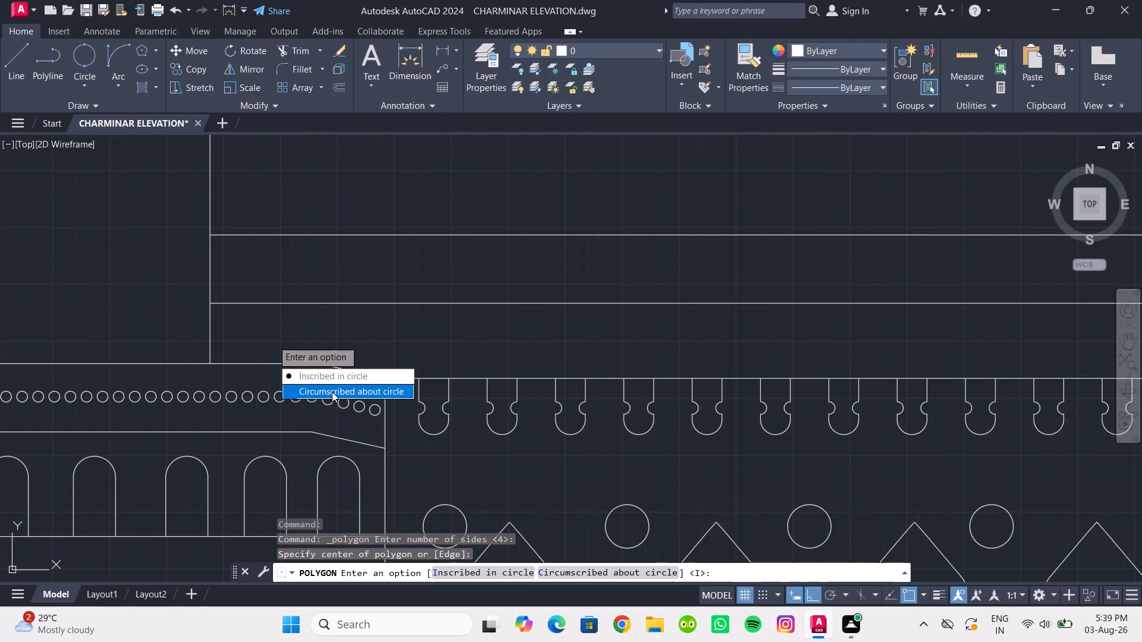
left_click_drag(332, 392, 272, 340)
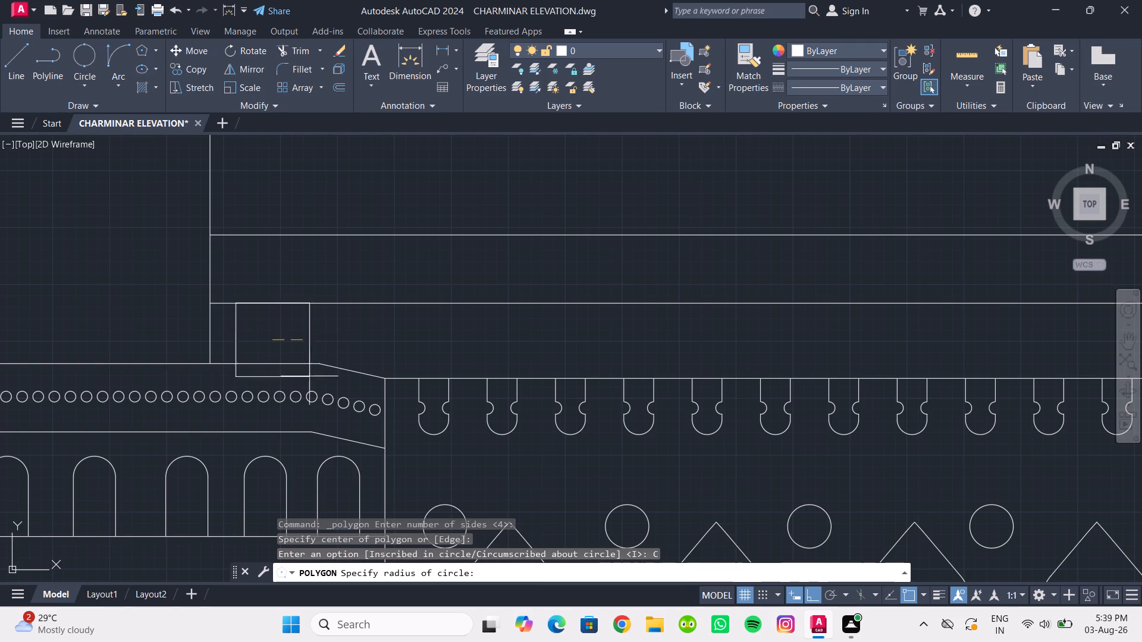
left_click(813, 595)
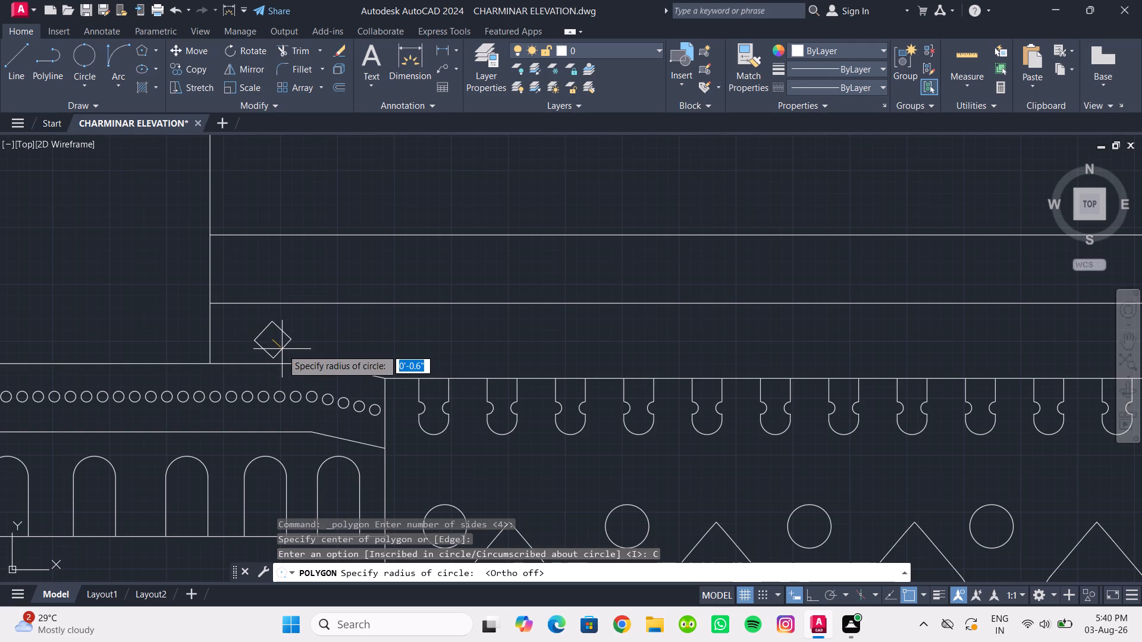
left_click(282, 349)
scroll(305, 350, "down", 2)
scroll(300, 364, "up", 4)
Move the diamond upward by 0.3" within the band.
left_click(184, 193)
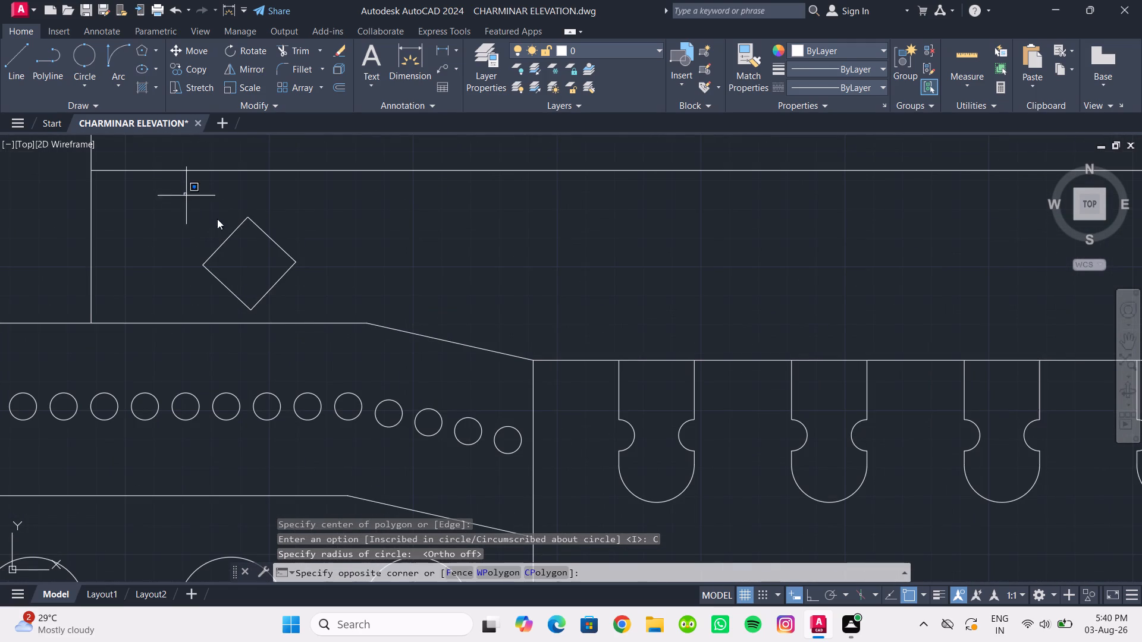
left_click(312, 315)
left_click(193, 51)
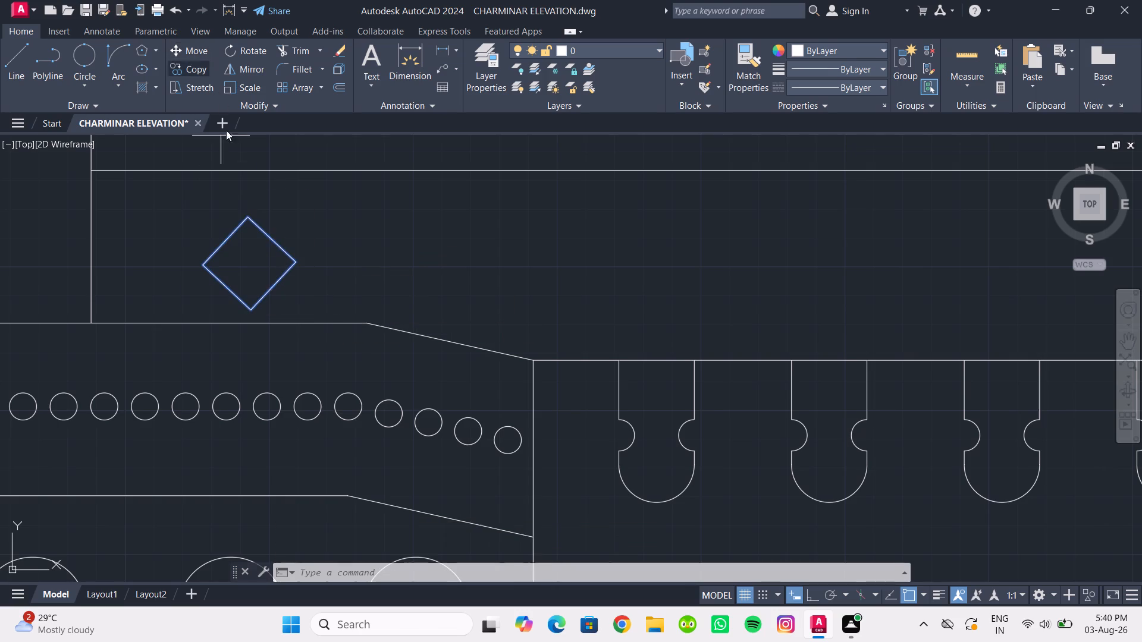
middle_click_drag(269, 202, 285, 264)
left_click(267, 279)
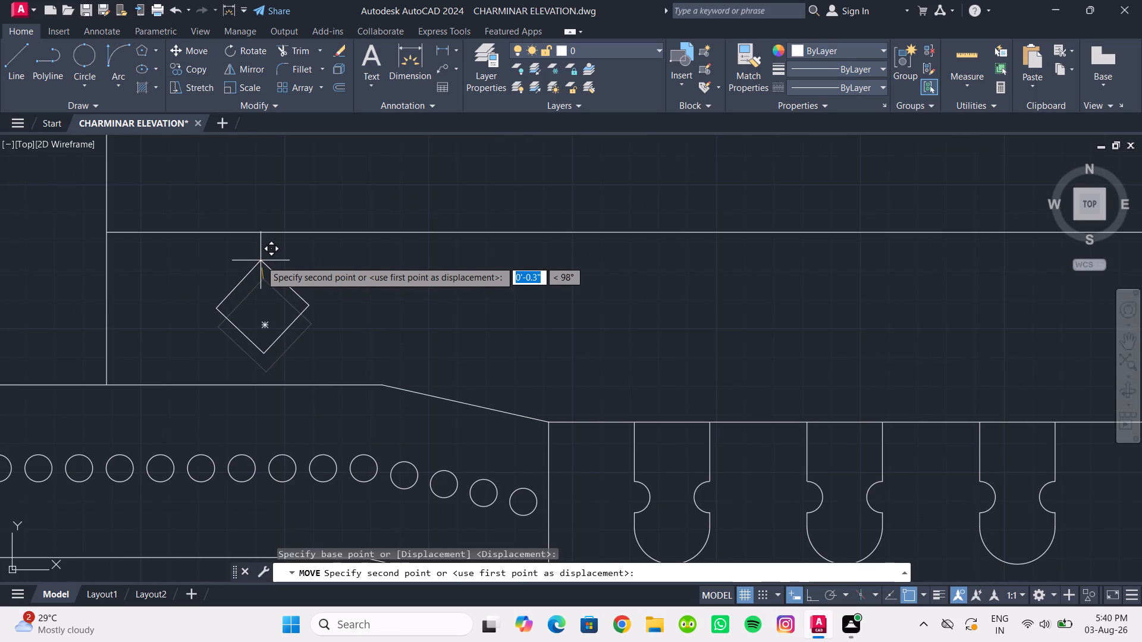
type("0.3\"")
key("Return")
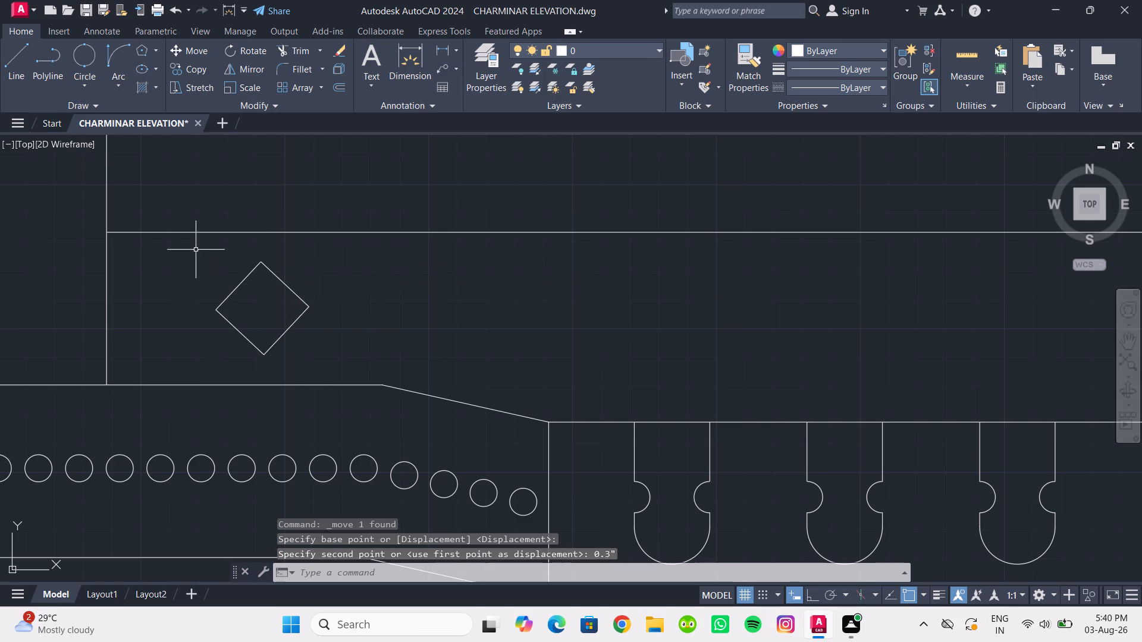
Create a rectangular array of the diamond with 1 row.
left_click(194, 246)
left_click(350, 366)
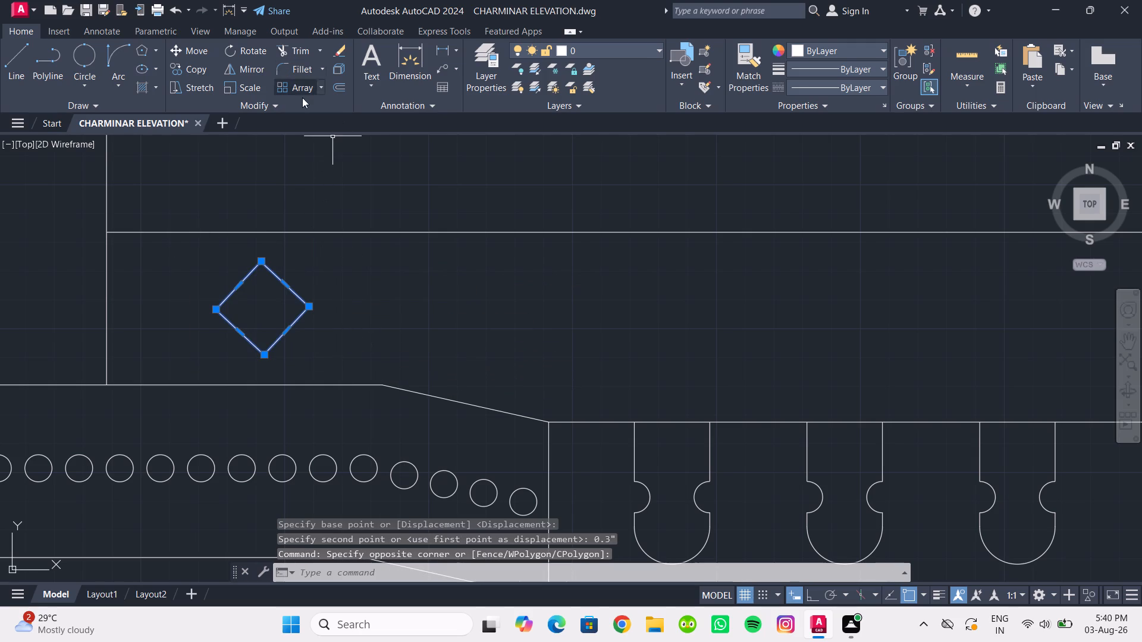
left_click(303, 87)
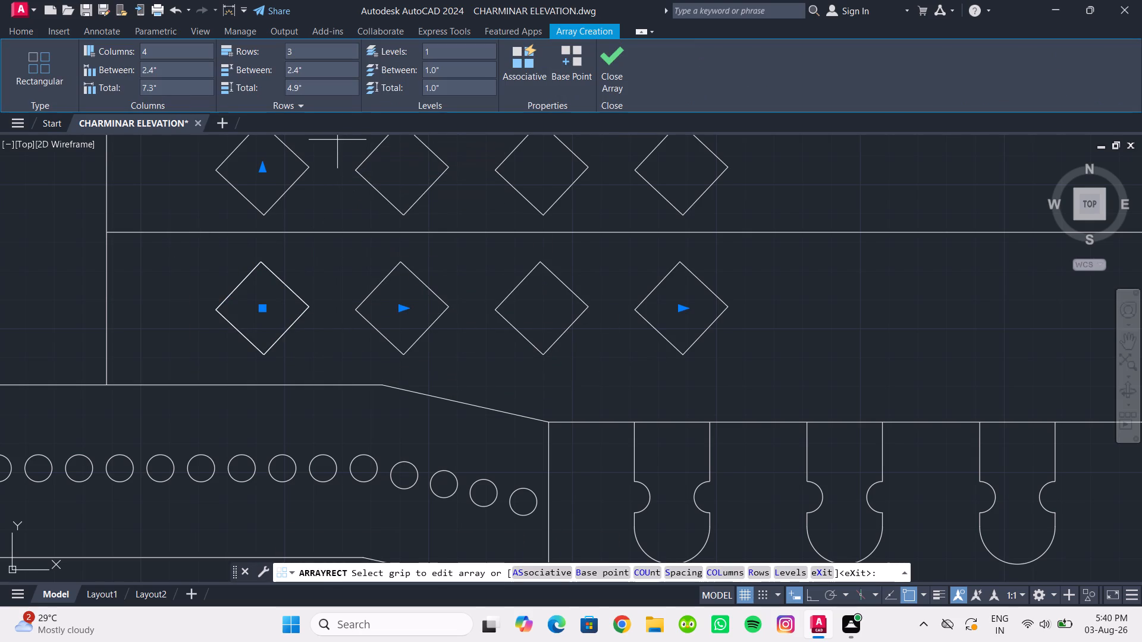
left_click(312, 53)
key("1")
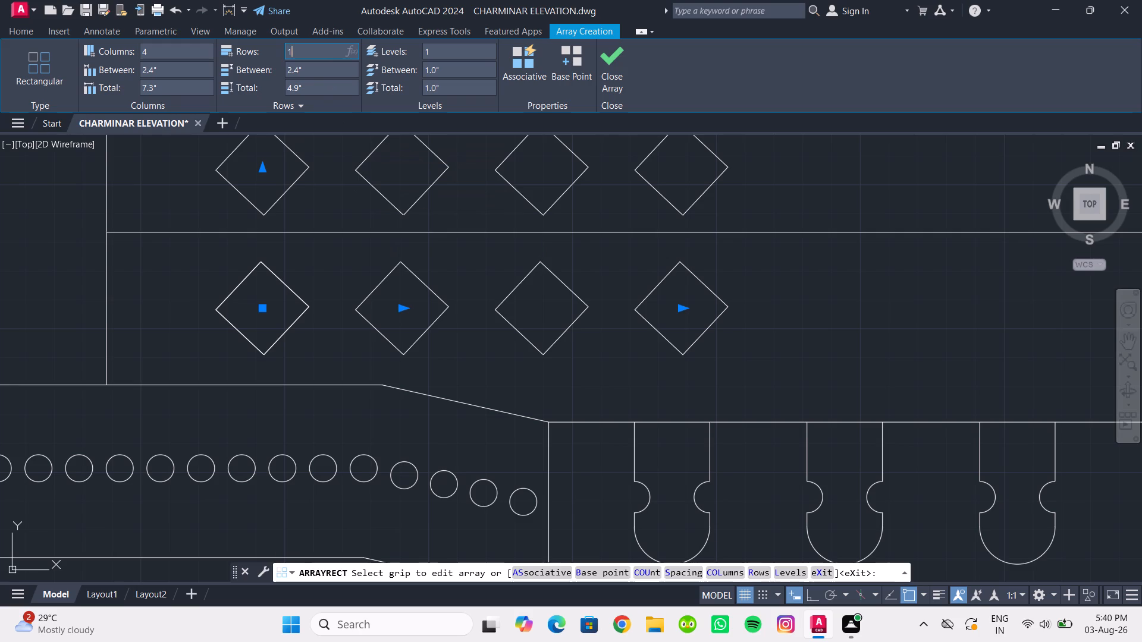
key("Return")
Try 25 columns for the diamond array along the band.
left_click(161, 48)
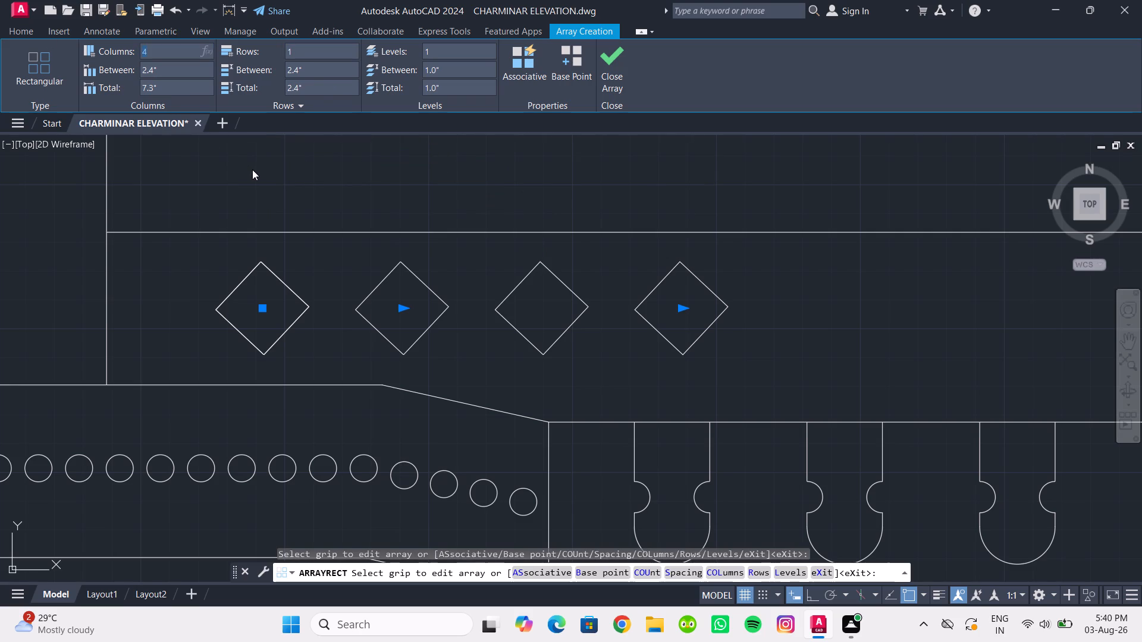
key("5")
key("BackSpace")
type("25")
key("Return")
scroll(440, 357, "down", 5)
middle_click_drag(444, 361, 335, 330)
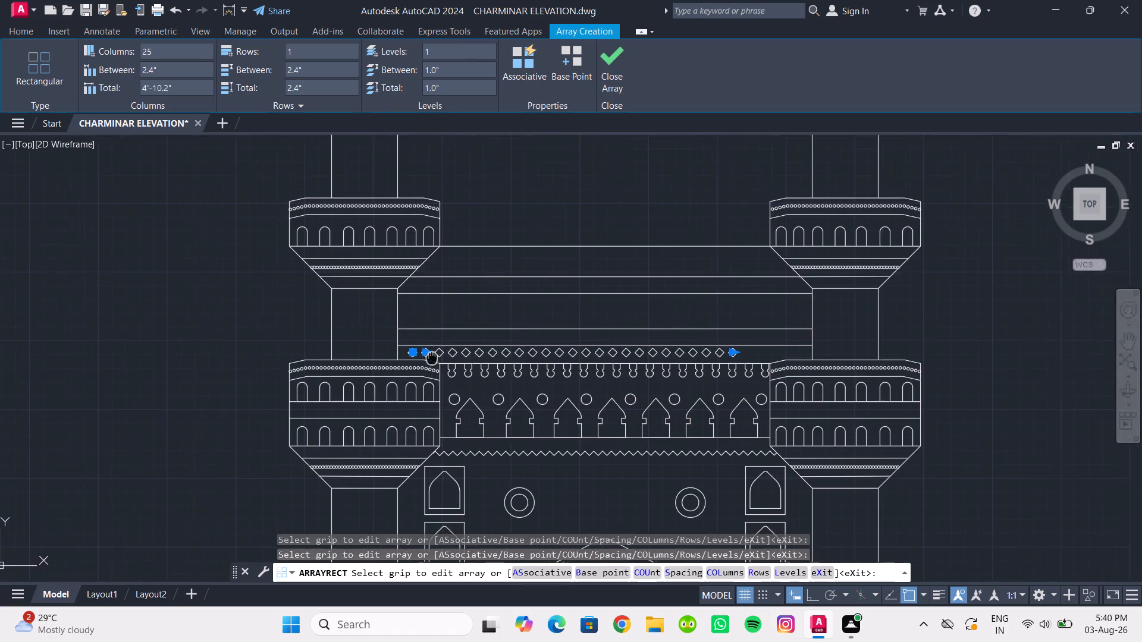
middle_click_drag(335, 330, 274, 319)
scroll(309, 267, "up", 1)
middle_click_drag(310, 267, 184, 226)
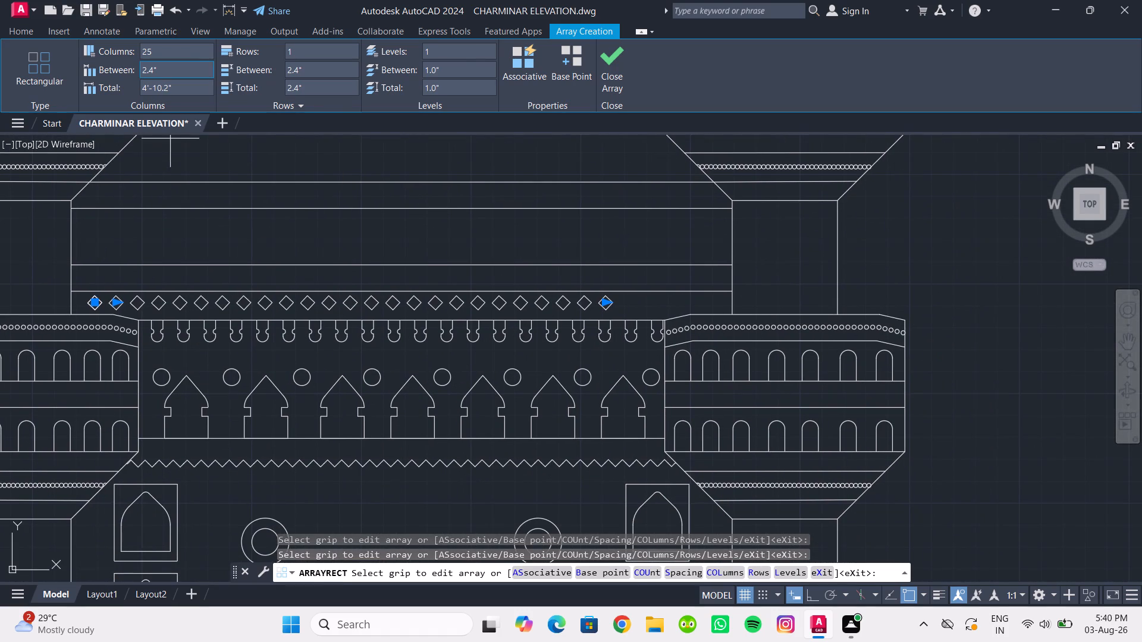
Set the diamond array to 30 columns so it runs up to the right tower's inner edge, and finish the array.
left_click(161, 54)
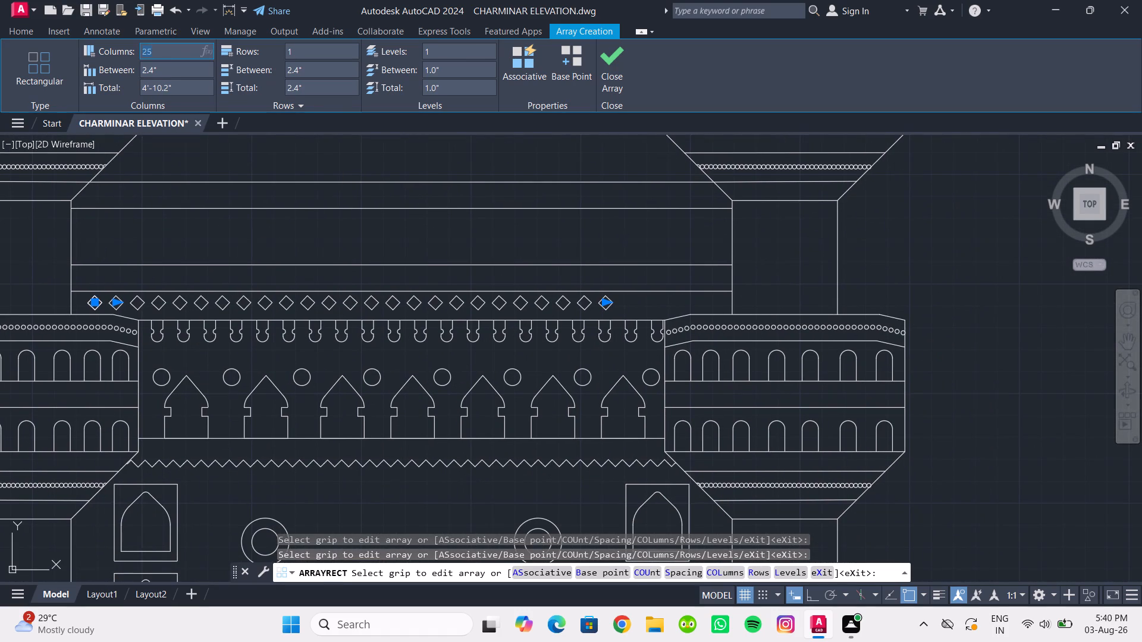
type("30")
key("Return")
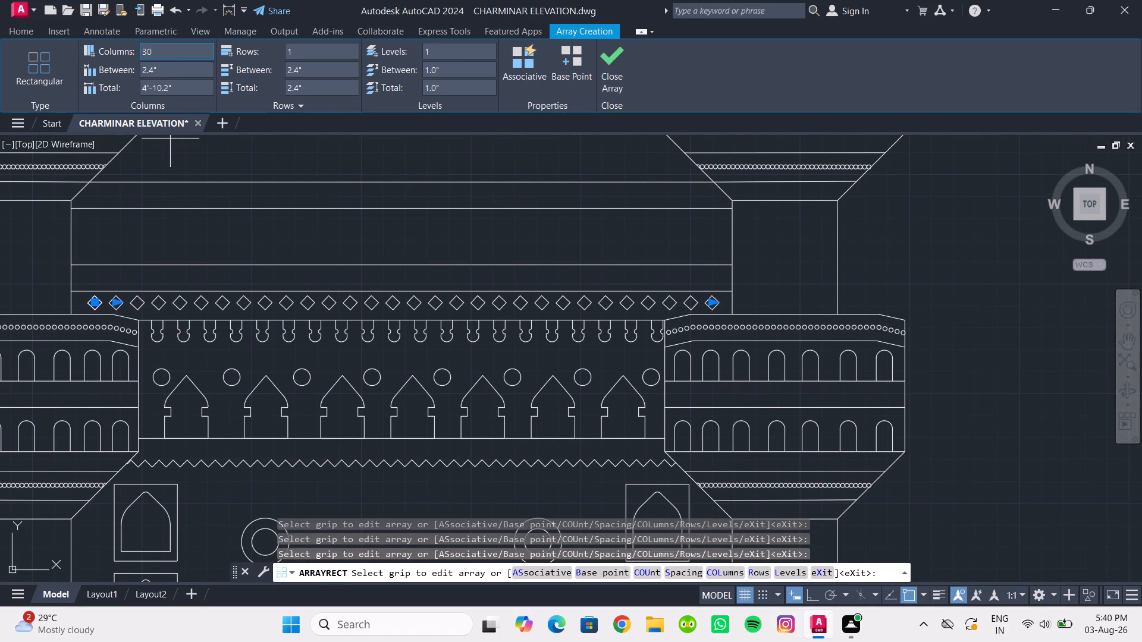
scroll(758, 321, "up", 1)
scroll(692, 310, "up", 1)
left_click(675, 282)
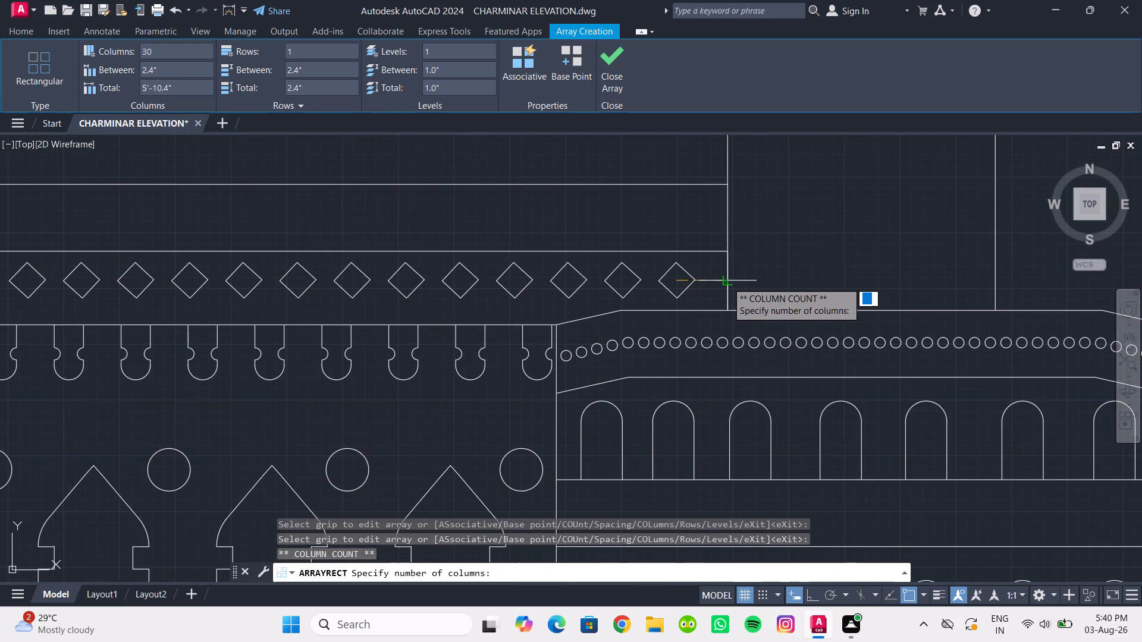
left_click(727, 282)
scroll(755, 291, "down", 2)
middle_click_drag(755, 291, 774, 307)
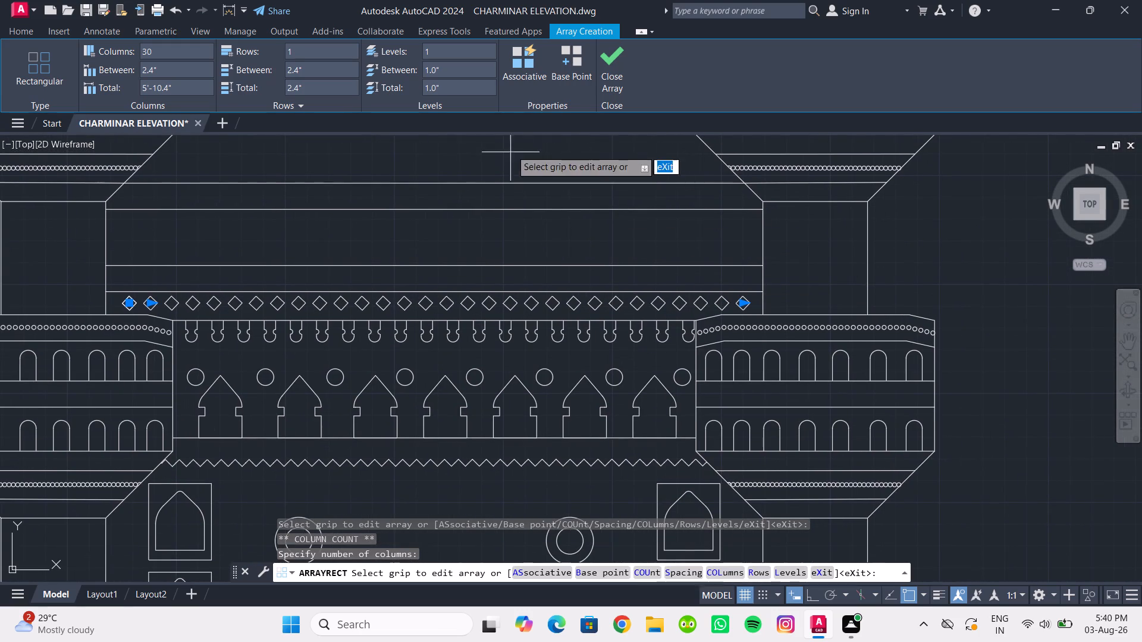
left_click(613, 68)
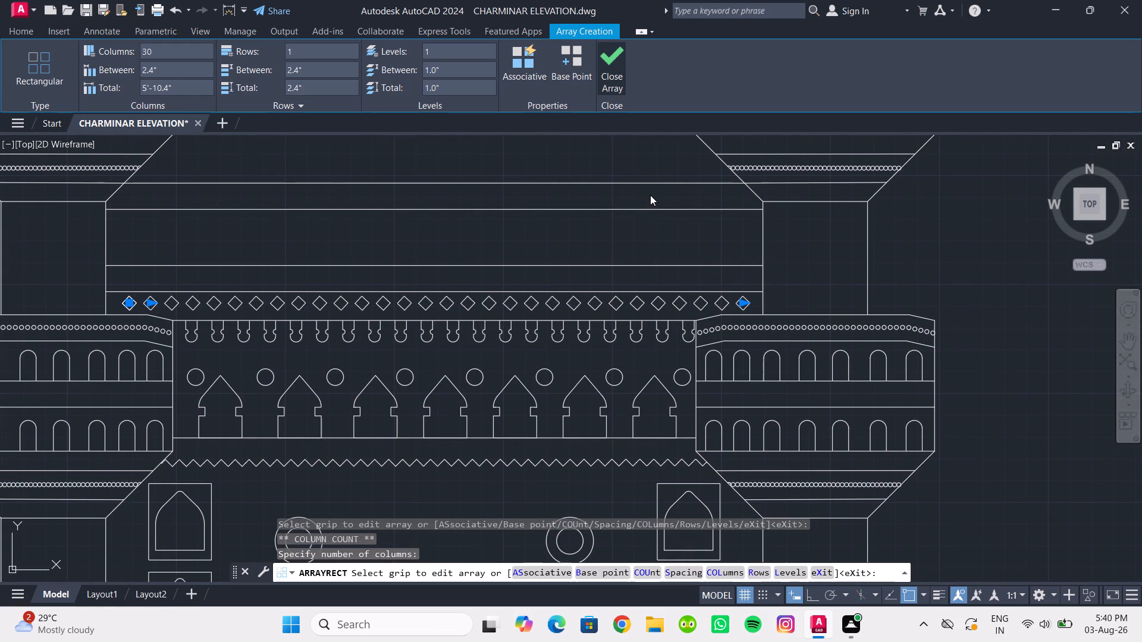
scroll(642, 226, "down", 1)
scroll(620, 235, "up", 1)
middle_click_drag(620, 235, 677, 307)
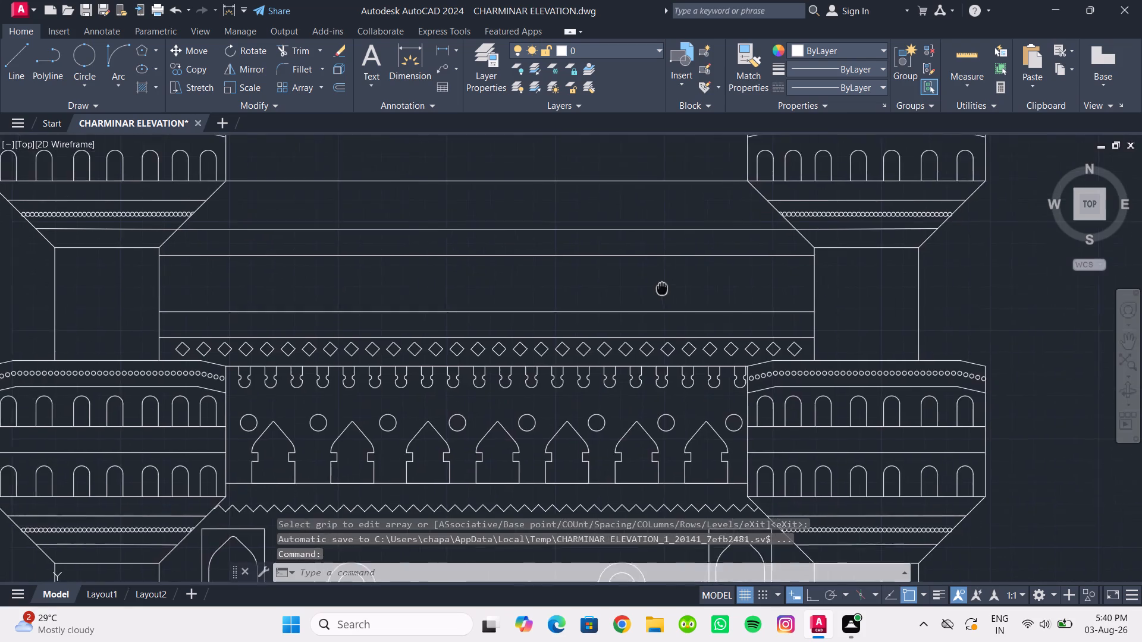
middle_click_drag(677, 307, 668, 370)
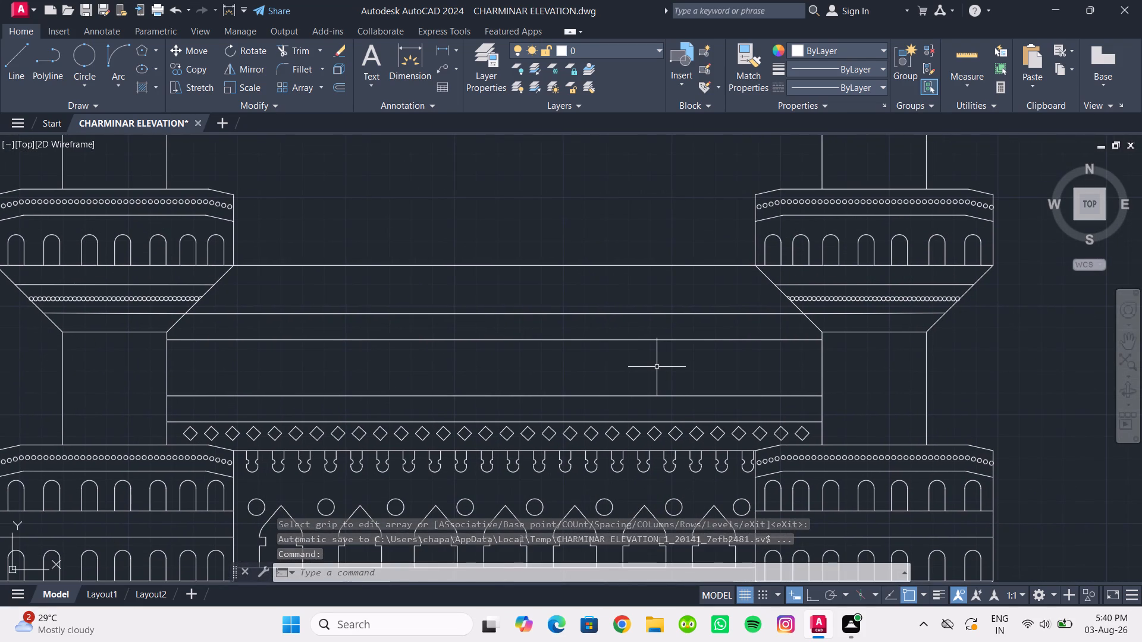
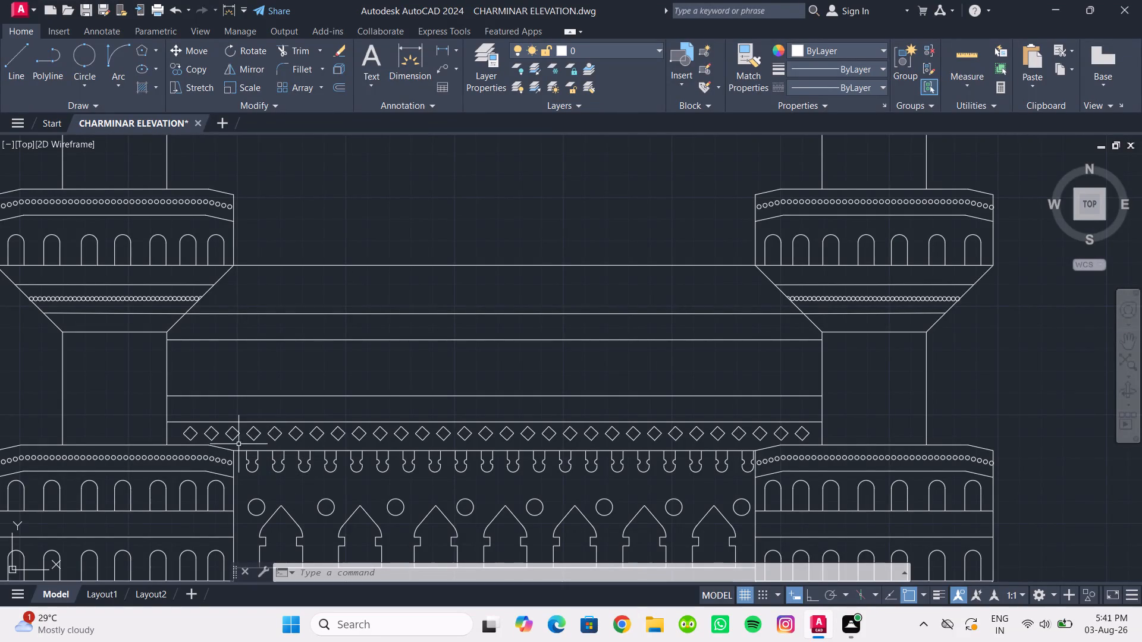
With ortho on, draw a vertical line about 3.2" long and a 2" base line beside the left tower, in the wide band above the diamonds.
scroll(209, 427, "up", 1)
middle_click_drag(211, 427, 199, 422)
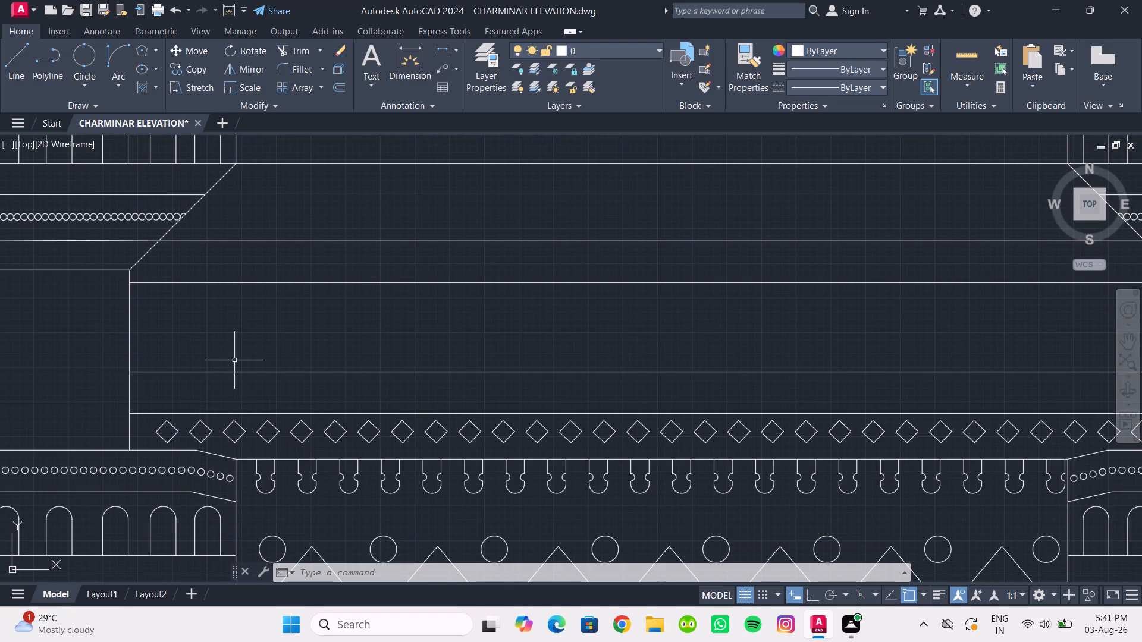
left_click(23, 63)
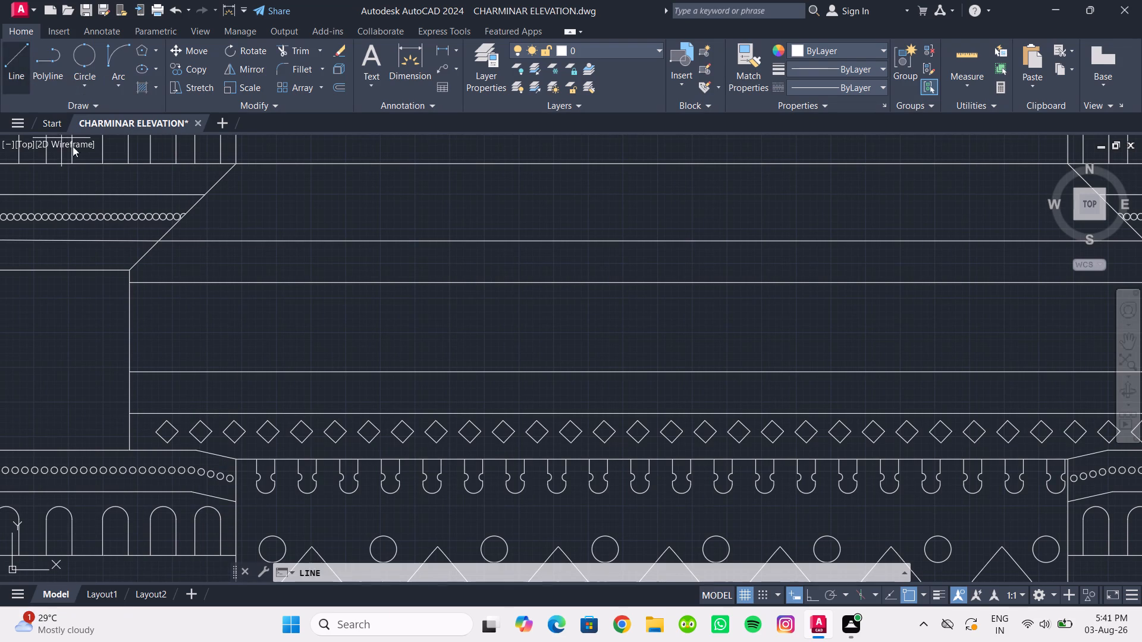
middle_click(156, 323)
scroll(158, 316, "up", 1)
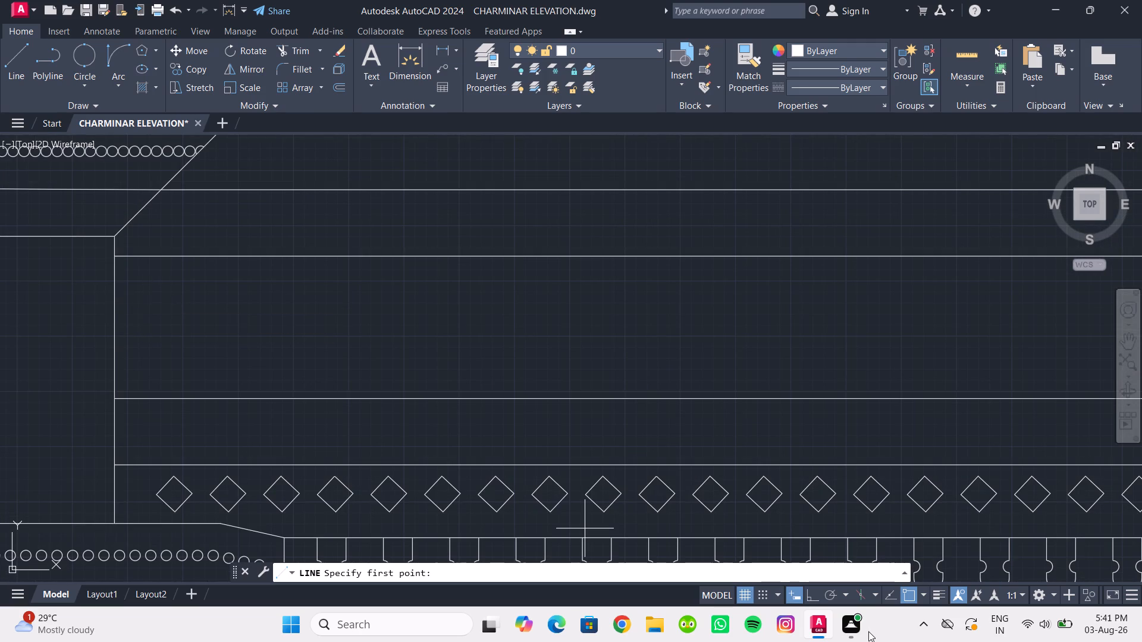
left_click(812, 596)
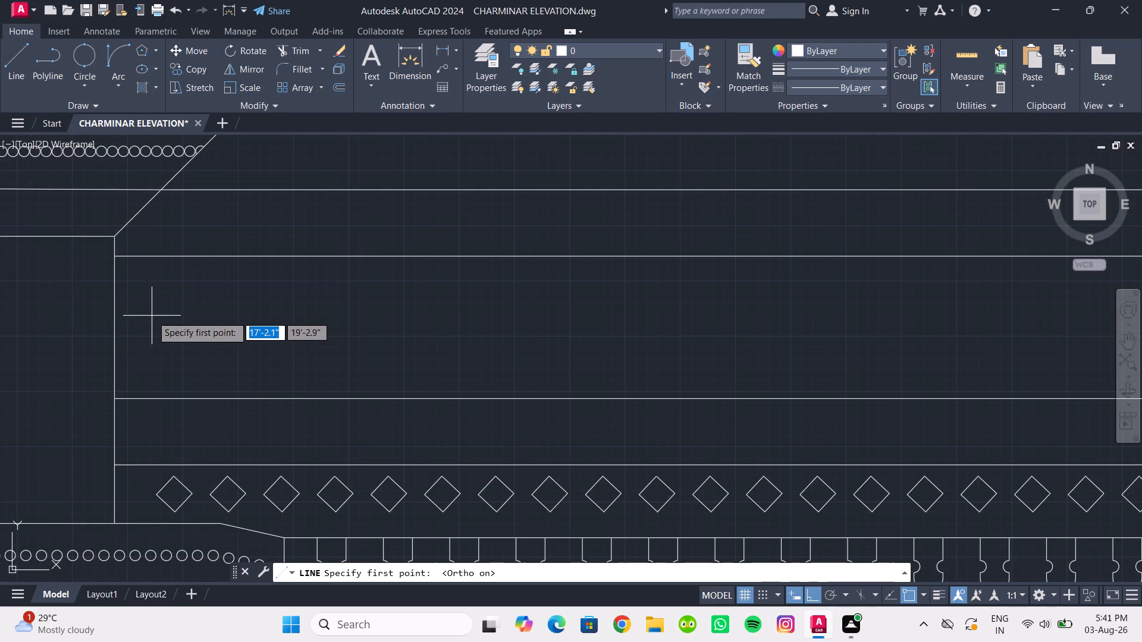
left_click(152, 316)
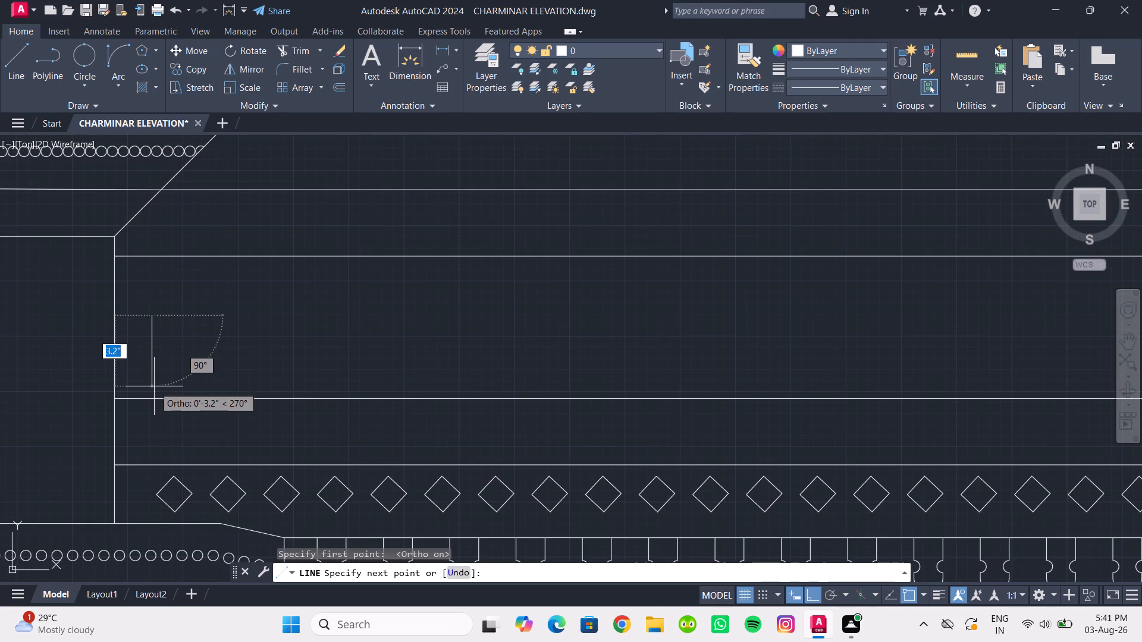
left_click(154, 386)
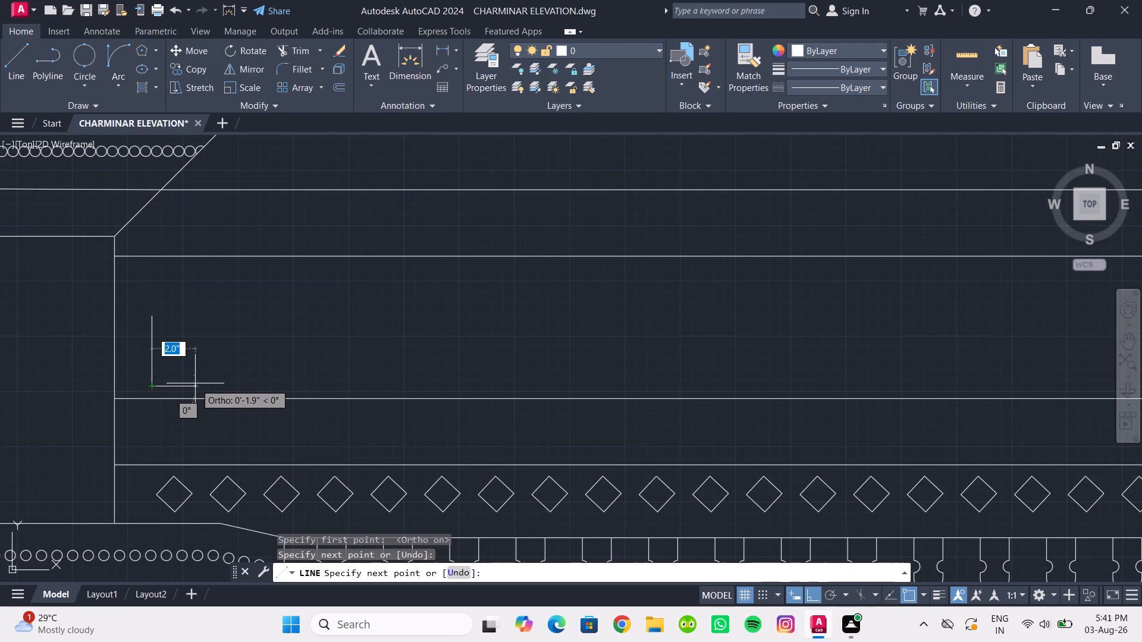
type("2\"")
key("Return")
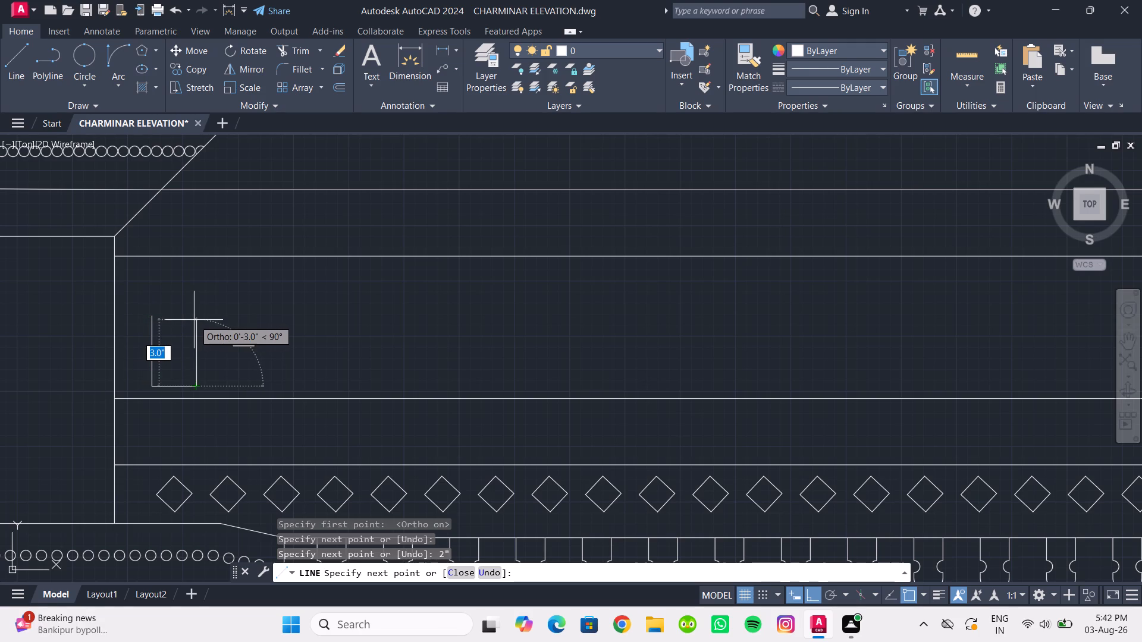
key("Escape")
Stretch the upper end of the vertical line upward by 0.8".
left_click(152, 329)
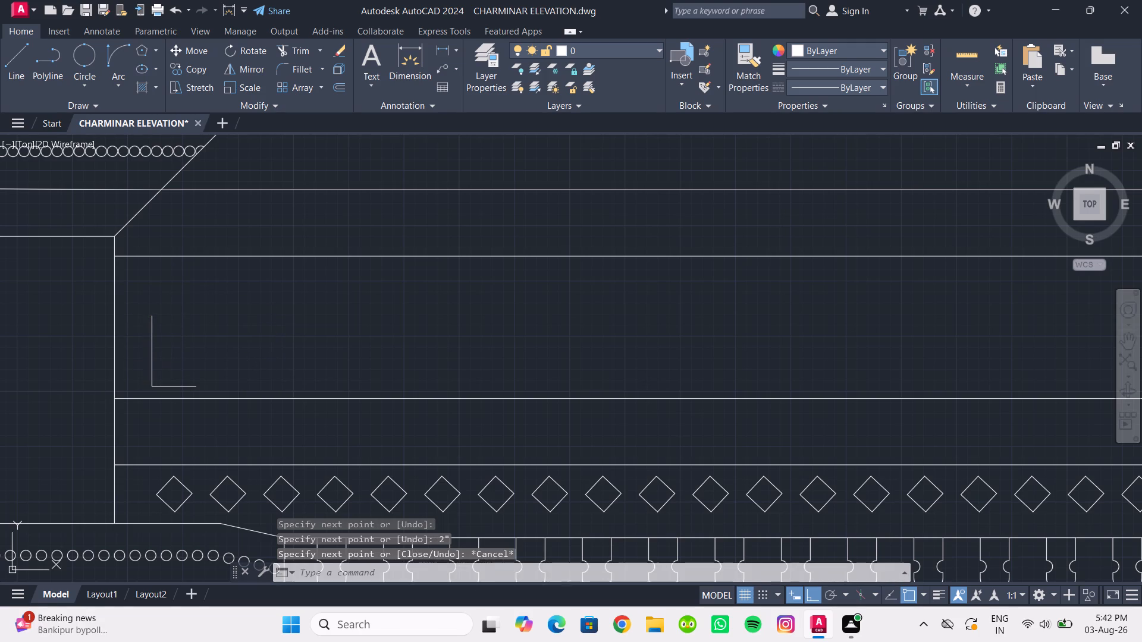
left_click(149, 319)
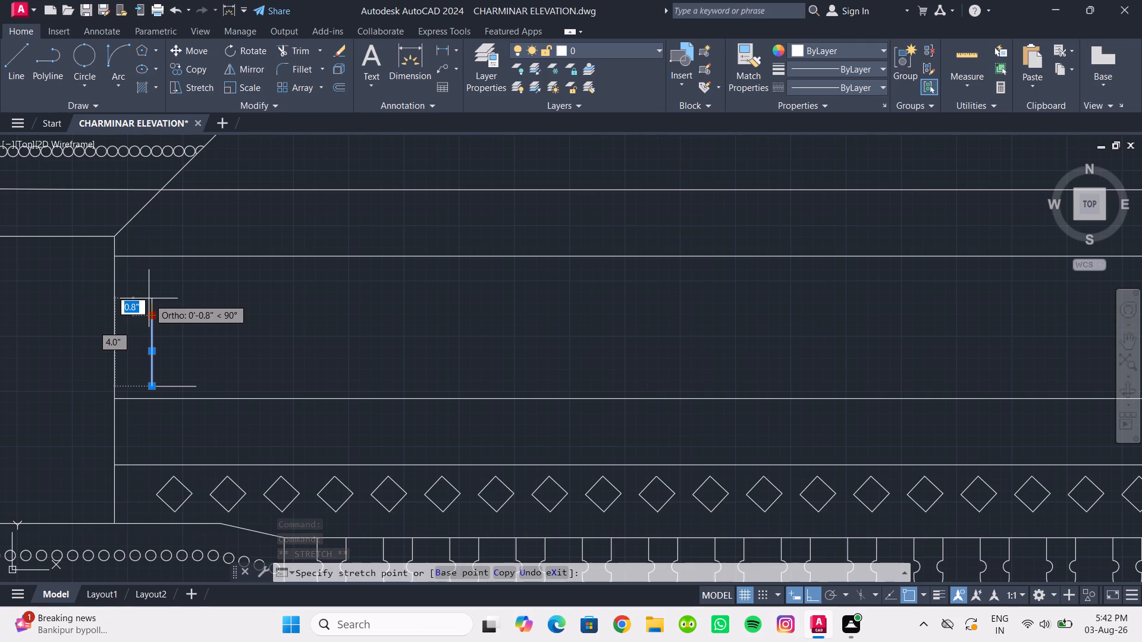
type("0.8\"")
key("Return")
key("Escape")
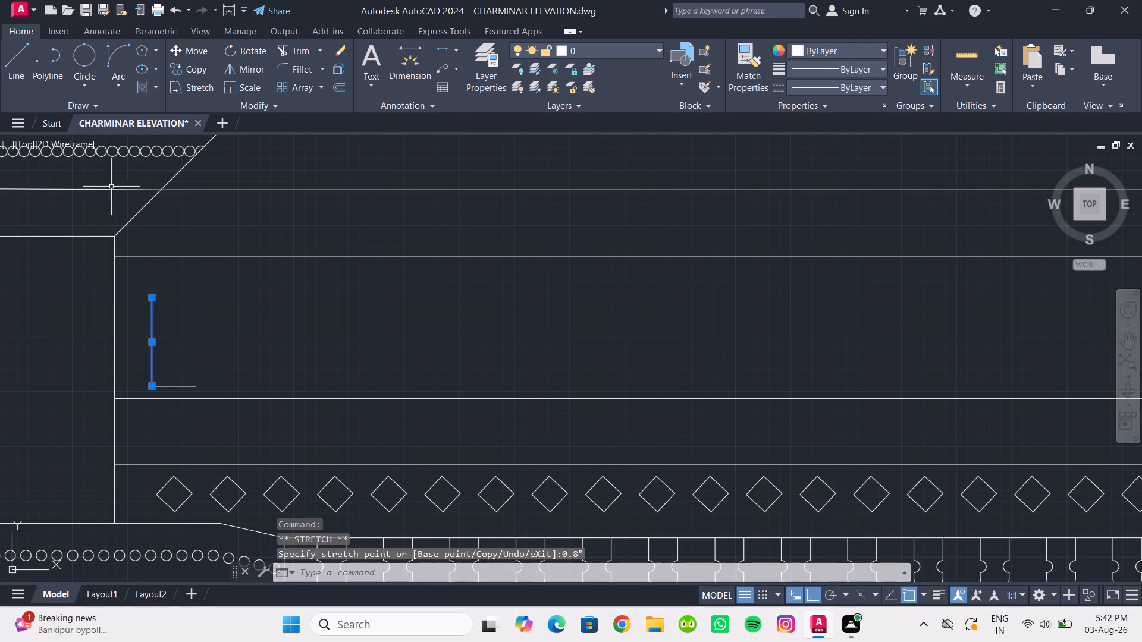
Draw the opposite vertical side up from the base's free end and close the top to the first side's upper end.
left_click(23, 67)
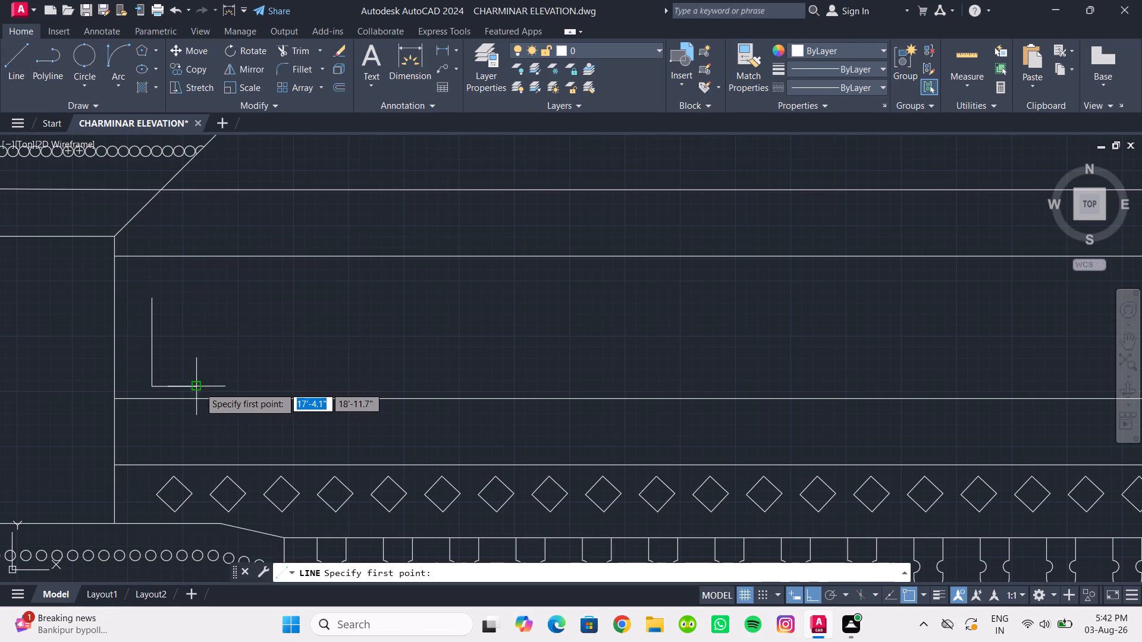
left_click(195, 388)
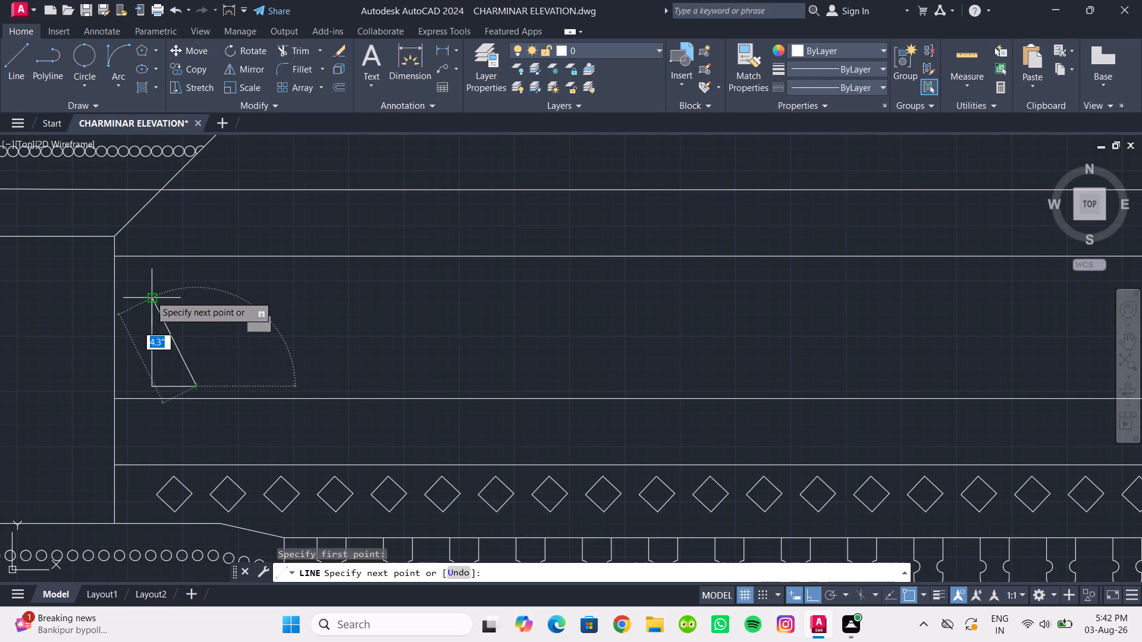
left_click(194, 301)
left_click(152, 294)
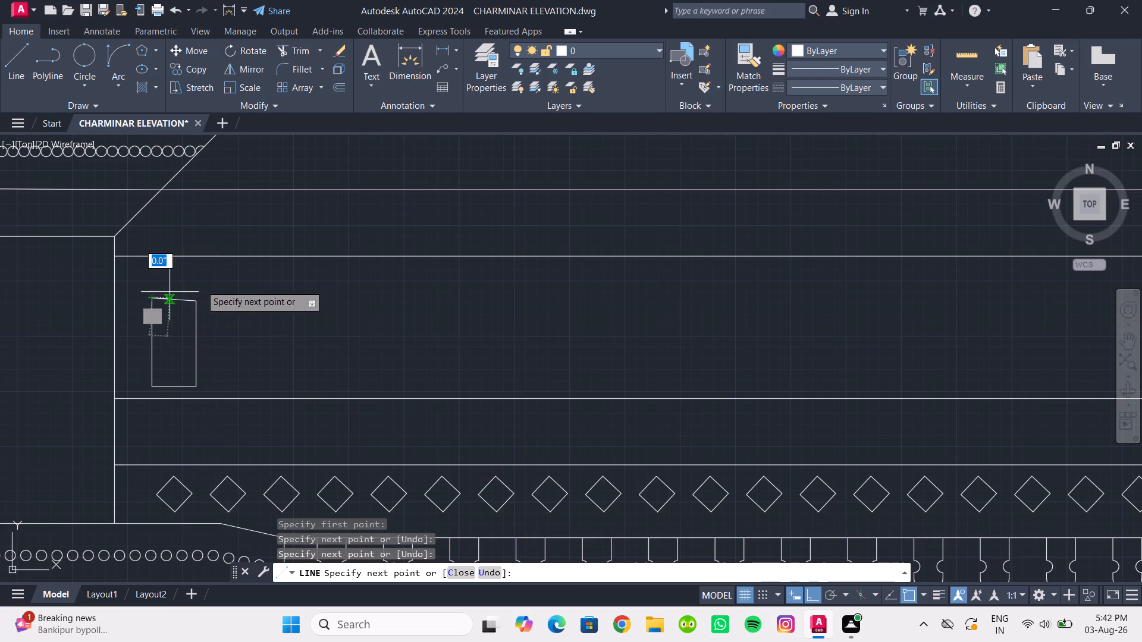
key("Escape")
Delete the slanted line closing the top of the outline.
left_click_drag(178, 310, 175, 301)
left_click(172, 289)
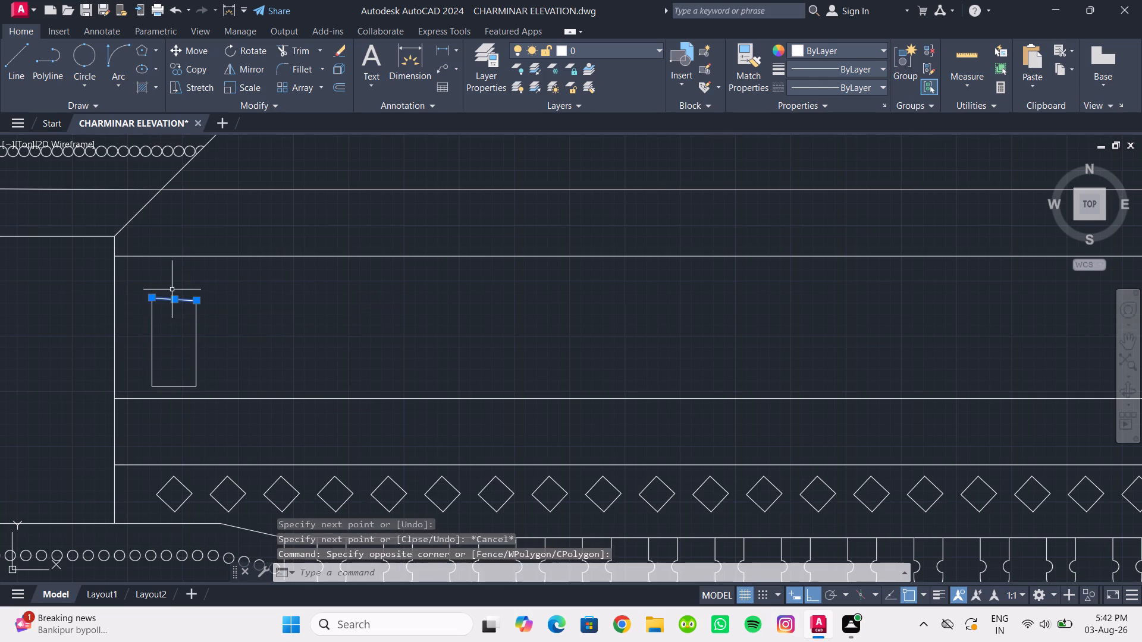
key("Delete")
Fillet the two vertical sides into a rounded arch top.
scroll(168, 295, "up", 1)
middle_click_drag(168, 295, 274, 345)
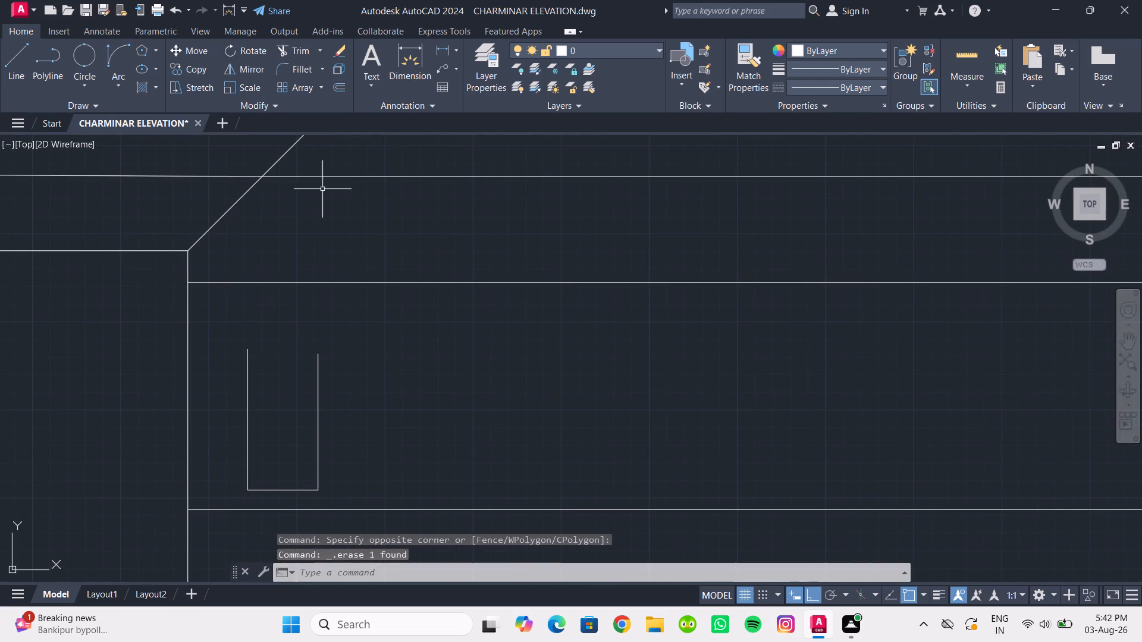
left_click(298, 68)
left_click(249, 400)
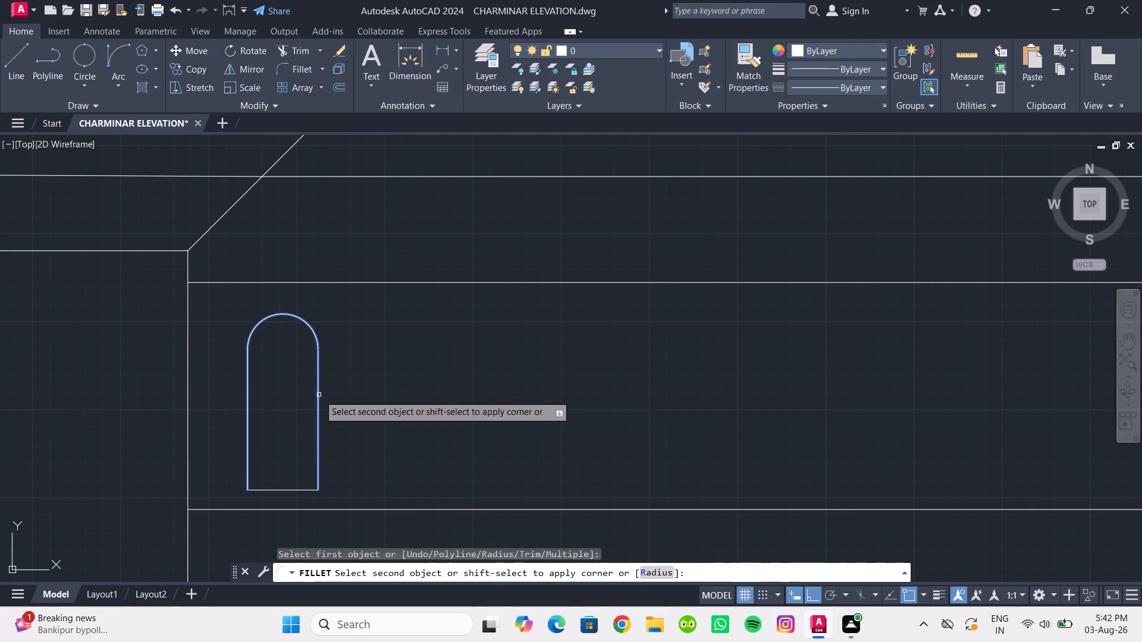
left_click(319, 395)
Move the arch's right vertical side outward by 0.6" to widen the opening.
scroll(360, 372, "down", 2)
middle_click_drag(362, 377, 300, 363)
scroll(297, 362, "down", 1)
middle_click_drag(297, 362, 288, 352)
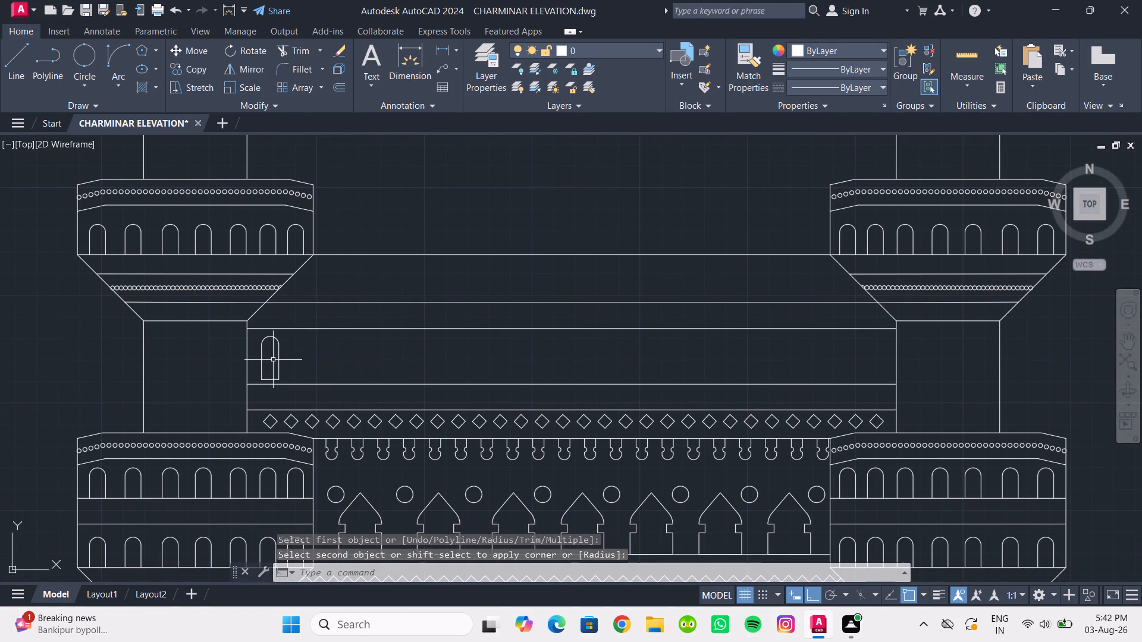
scroll(285, 331, "up", 2)
scroll(285, 414, "up", 1)
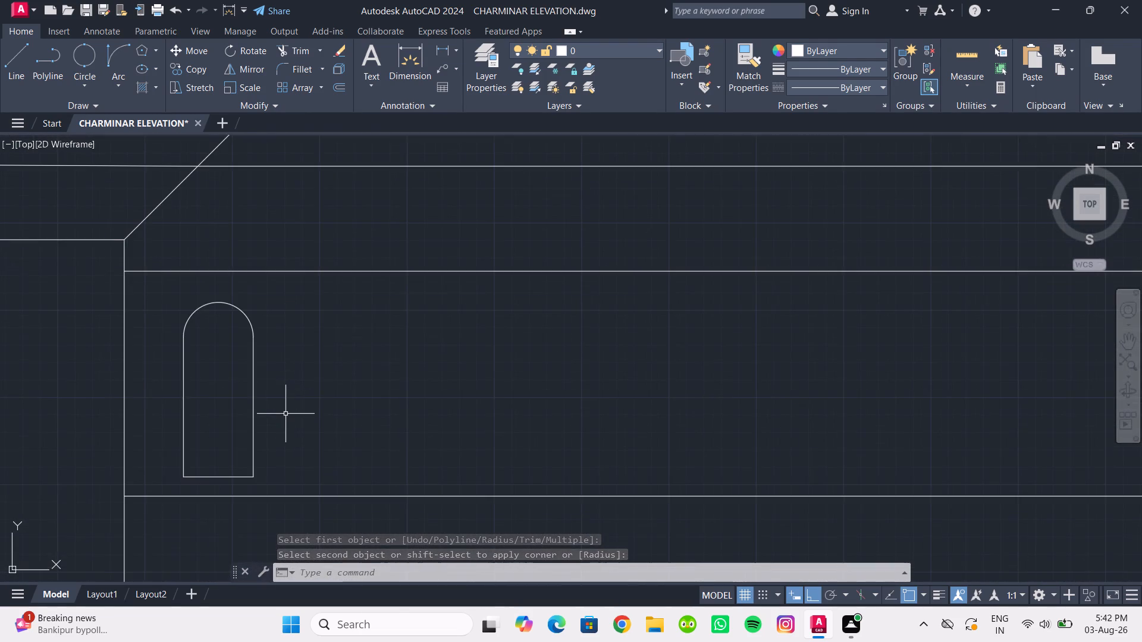
middle_click_drag(284, 415, 253, 363)
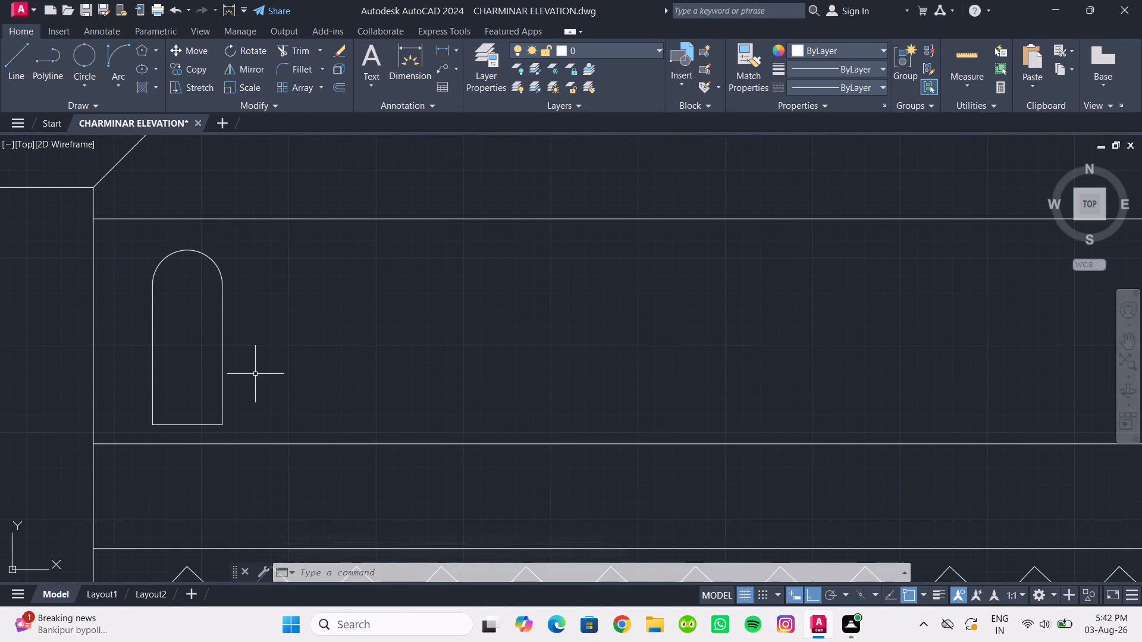
left_click(258, 369)
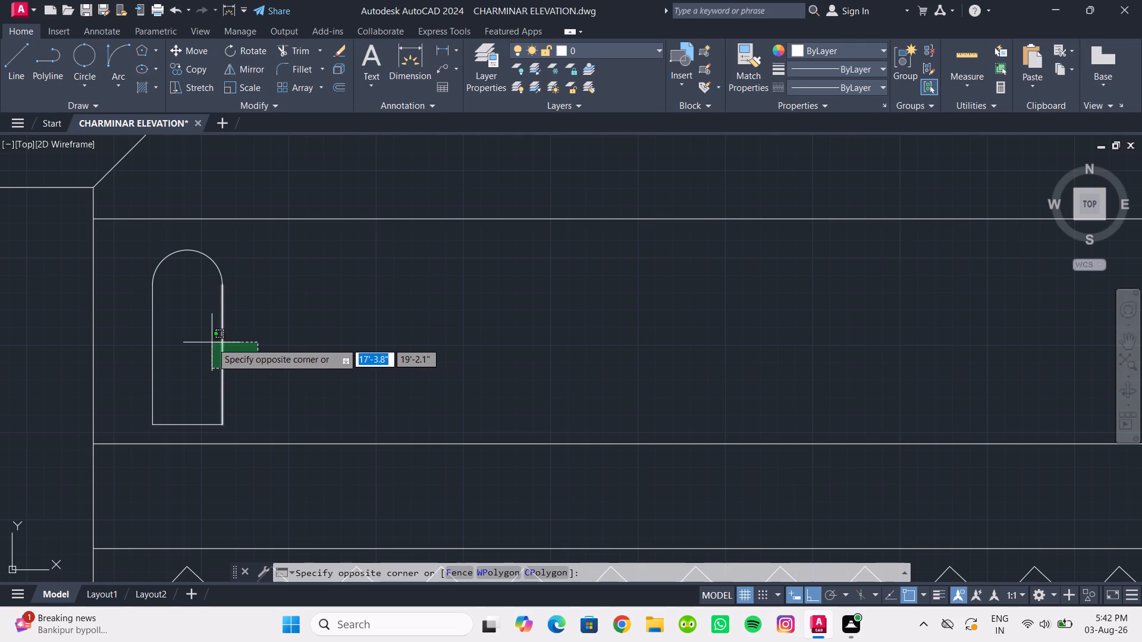
left_click(212, 342)
left_click(223, 356)
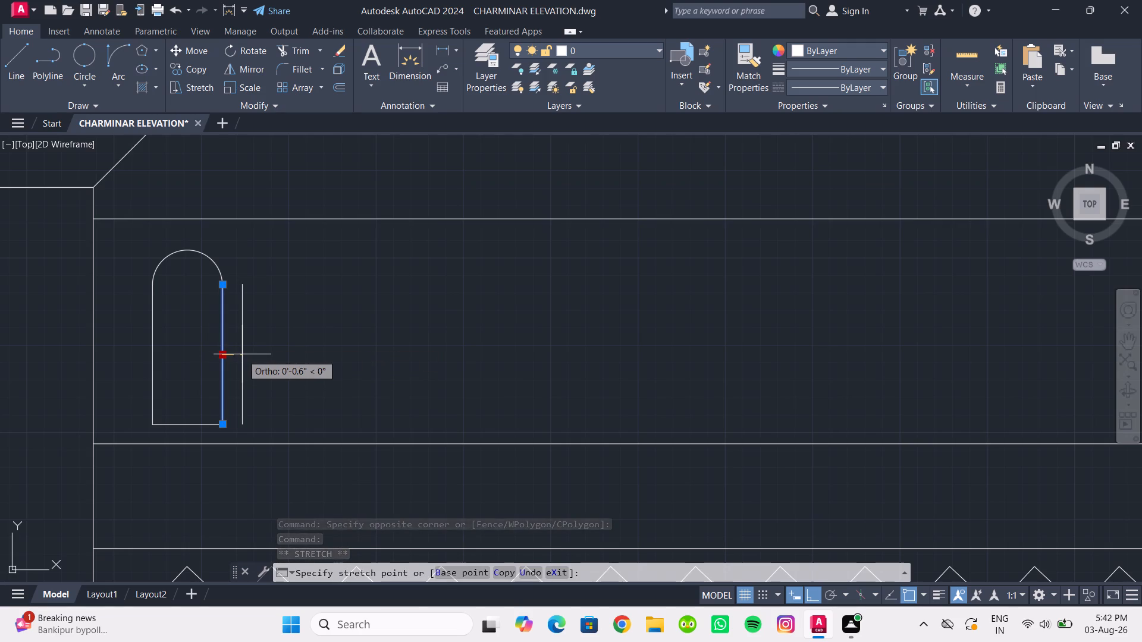
type("0.6\"")
key("Return")
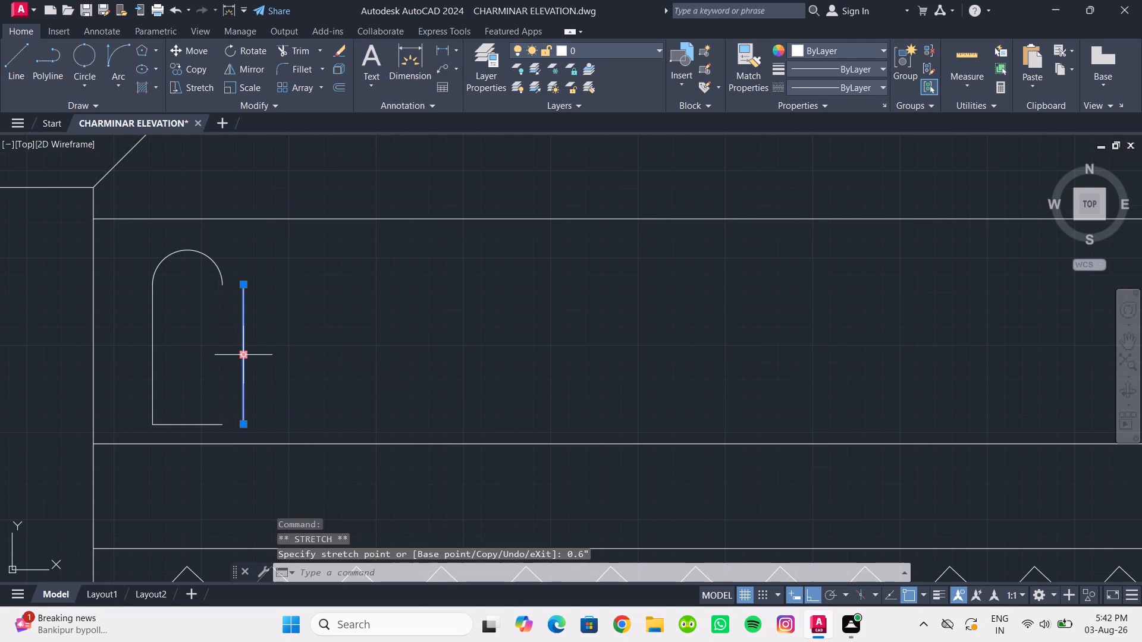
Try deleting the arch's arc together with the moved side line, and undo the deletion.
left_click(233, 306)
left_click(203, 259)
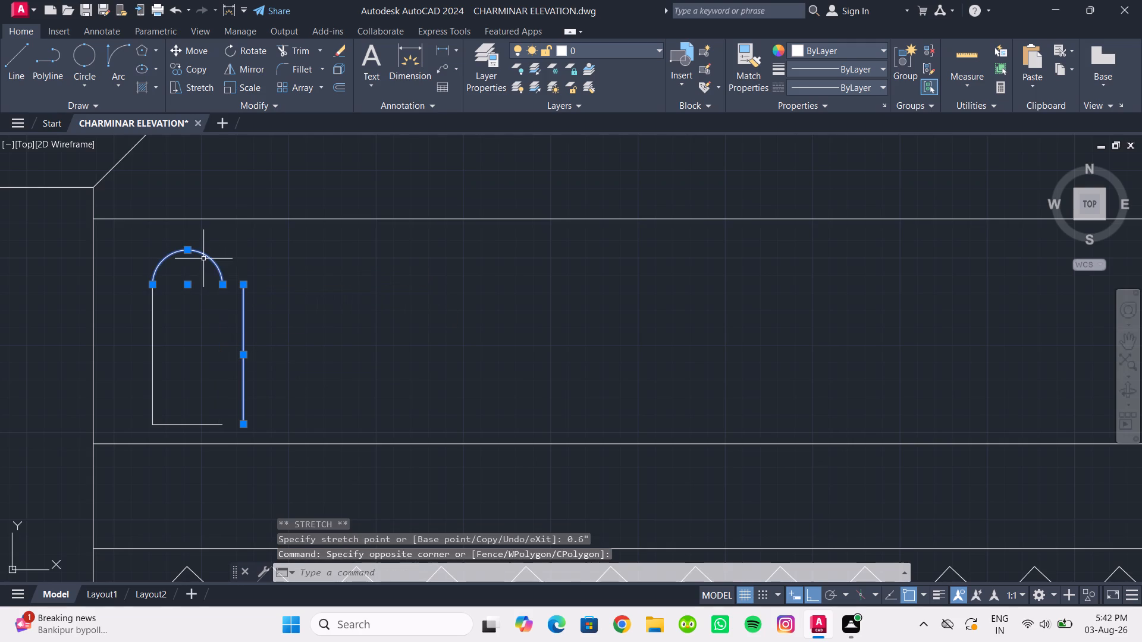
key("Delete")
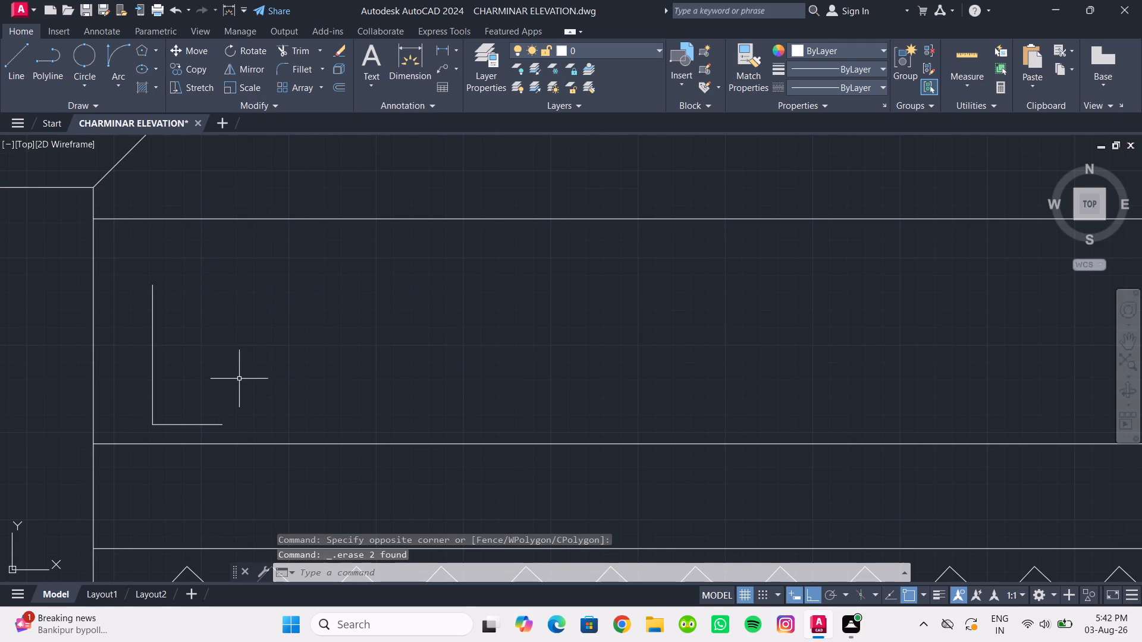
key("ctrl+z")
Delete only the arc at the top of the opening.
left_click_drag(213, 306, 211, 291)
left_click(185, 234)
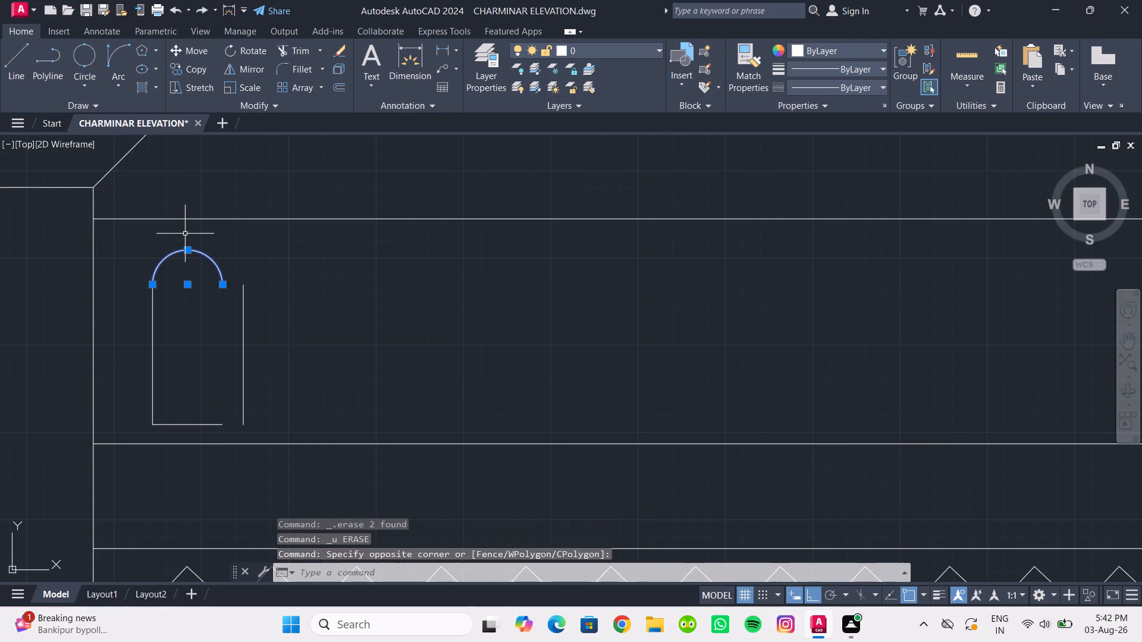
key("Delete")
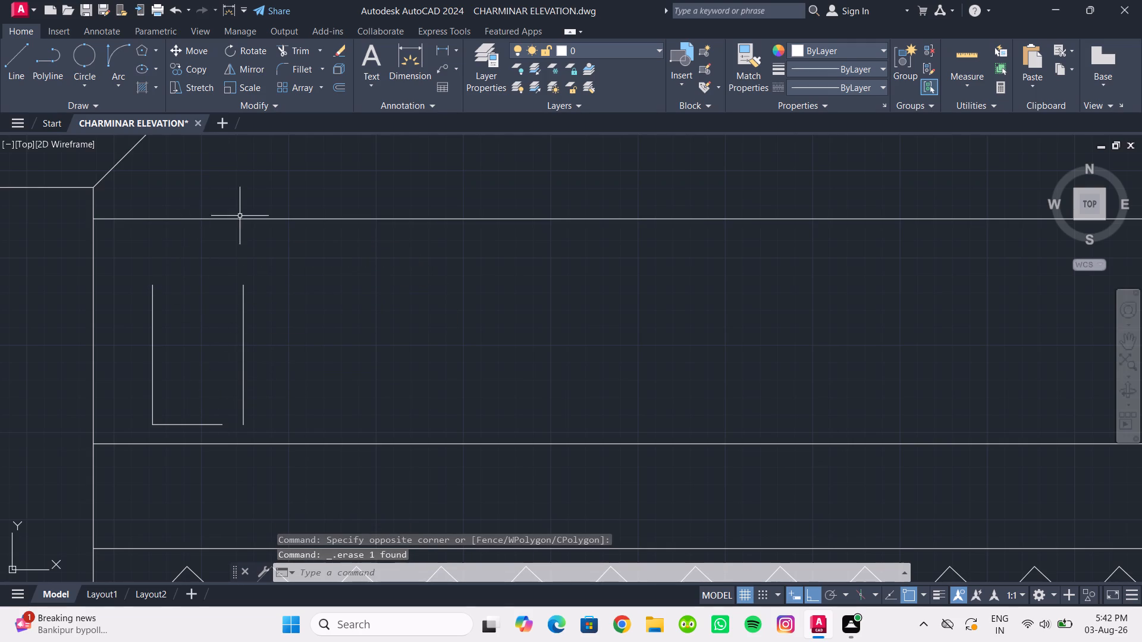
Extend the base line to meet the moved right side of the opening.
key("e")
key("x")
key("Return")
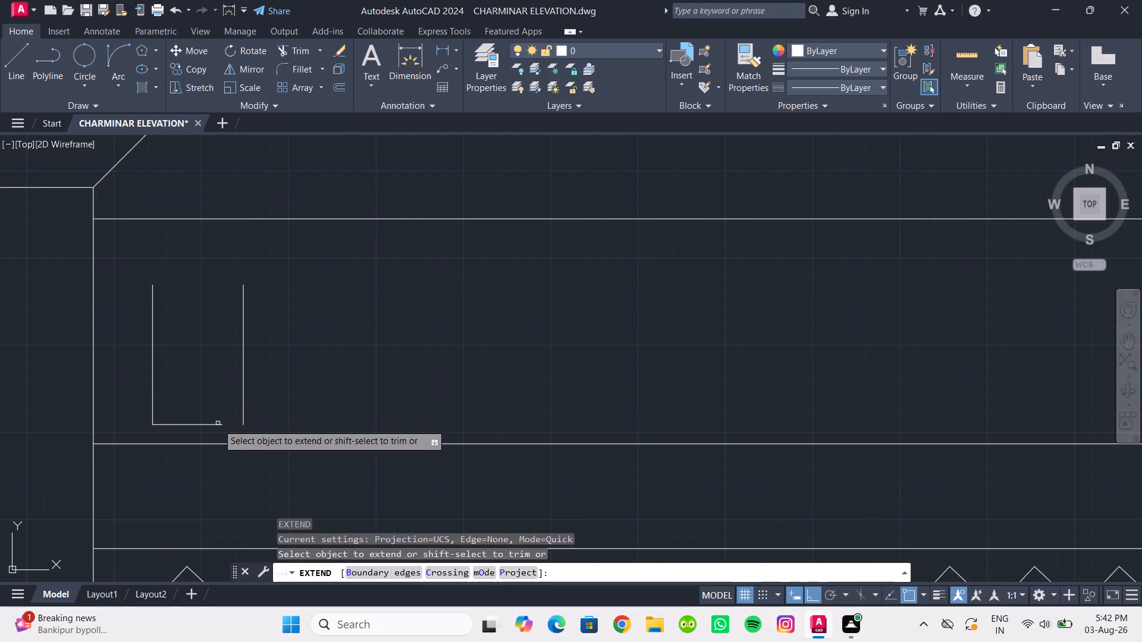
left_click(217, 427)
middle_click_drag(204, 328, 209, 351)
key("Escape")
key("Escape")
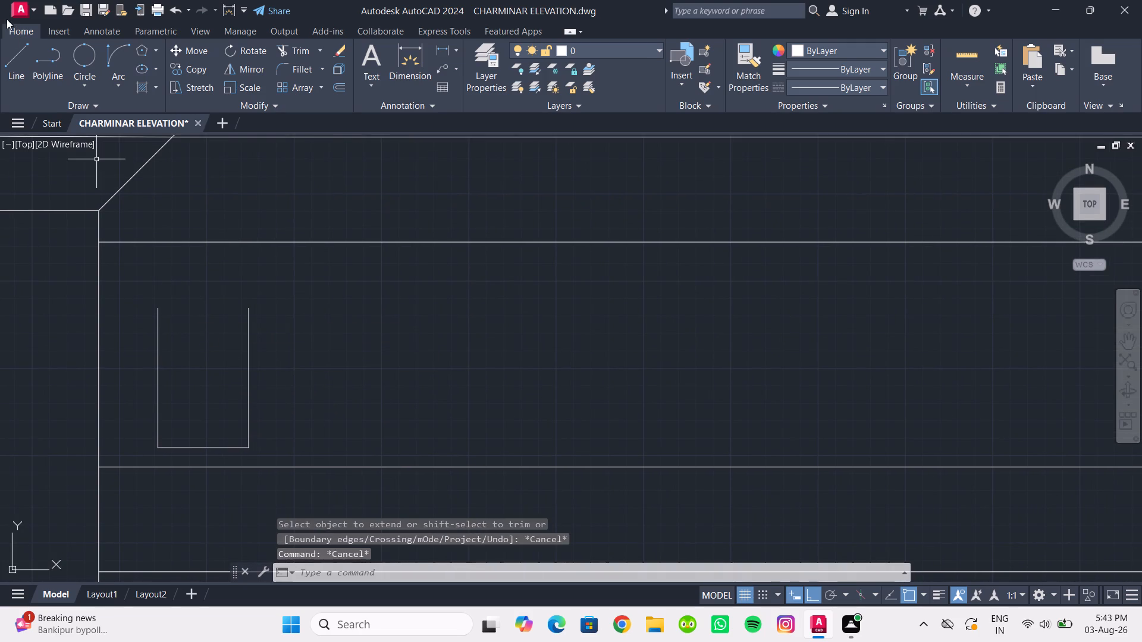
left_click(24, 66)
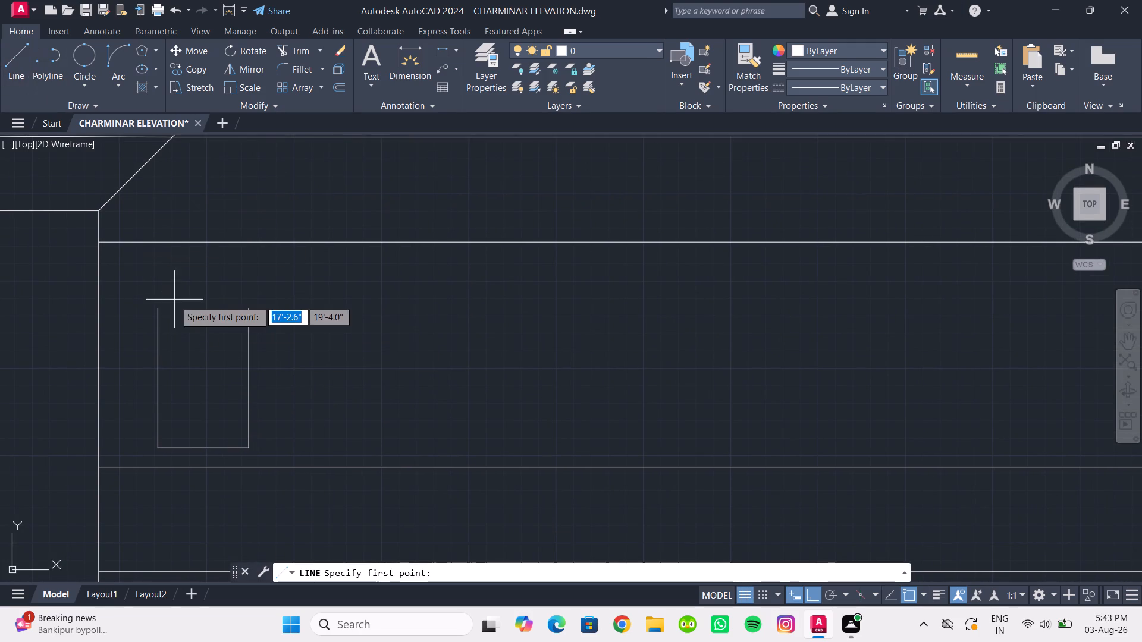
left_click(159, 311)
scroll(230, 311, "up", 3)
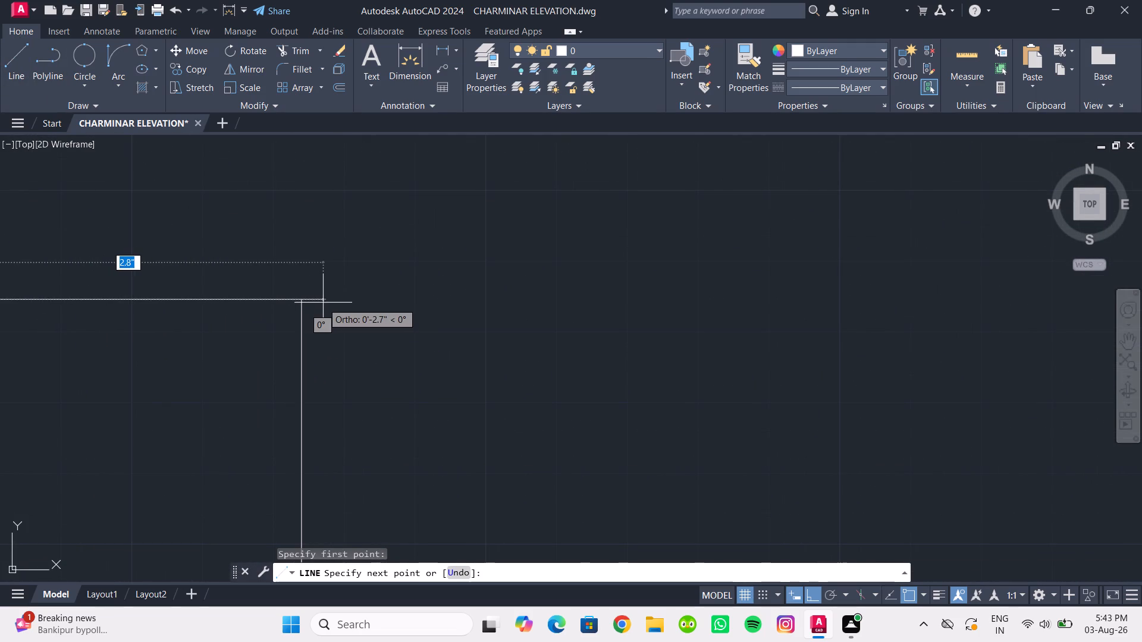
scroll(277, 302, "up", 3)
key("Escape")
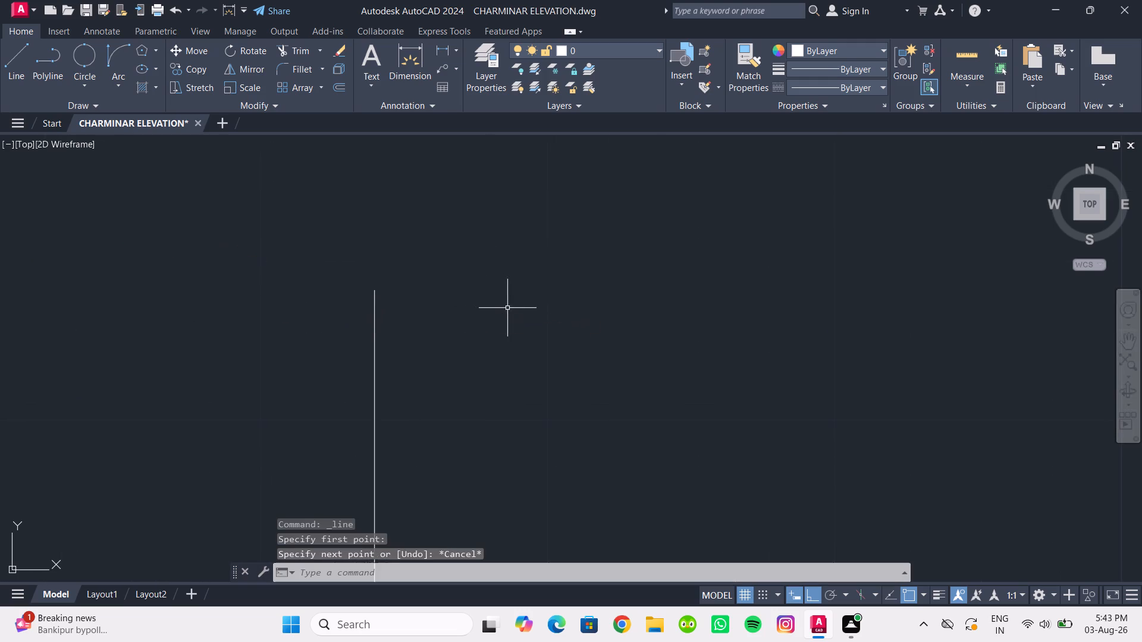
Fillet the two vertical sides of the widened opening into a semicircular arch top.
scroll(506, 308, "down", 3)
middle_click_drag(504, 308, 530, 304)
scroll(522, 291, "down", 2)
middle_click_drag(510, 287, 374, 234)
scroll(364, 231, "down", 3)
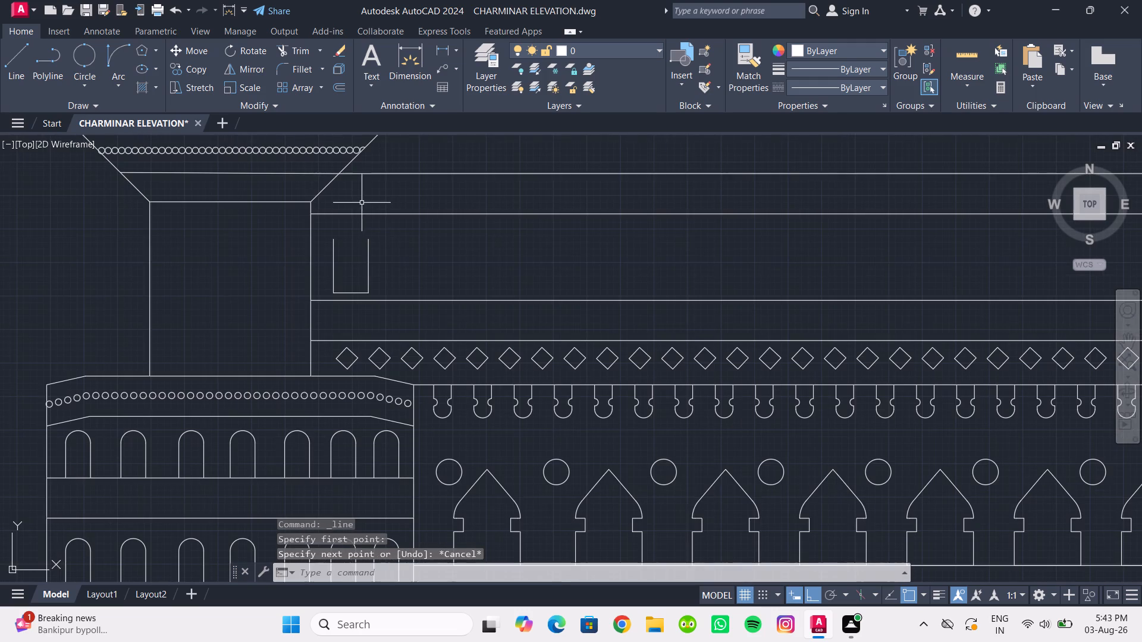
left_click(294, 62)
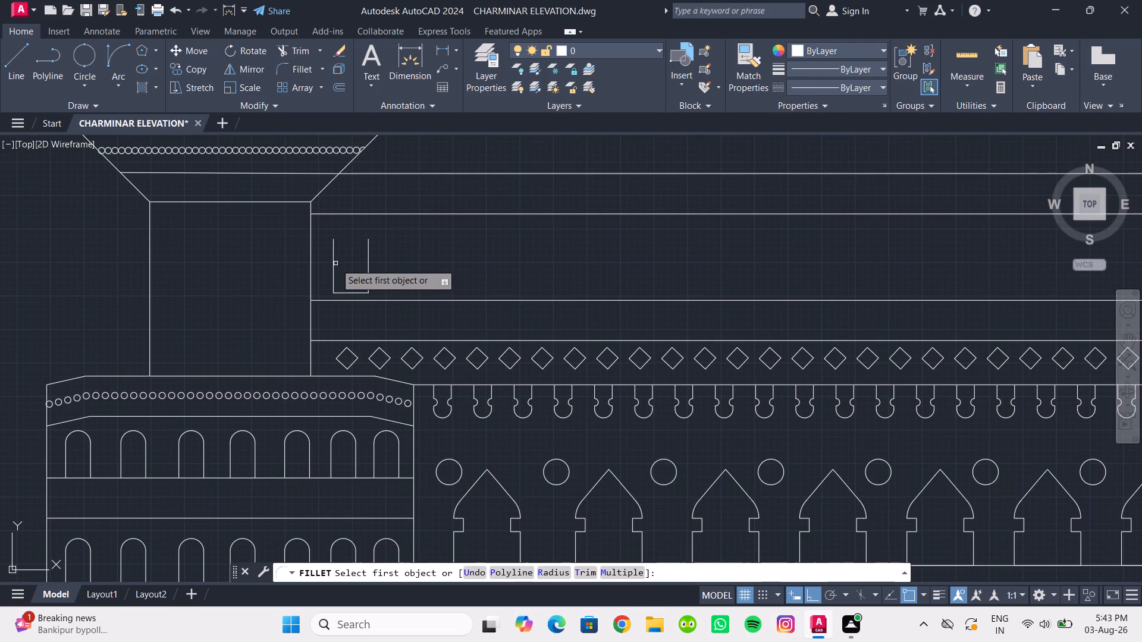
left_click(335, 263)
left_click(368, 262)
middle_click_drag(381, 262, 366, 279)
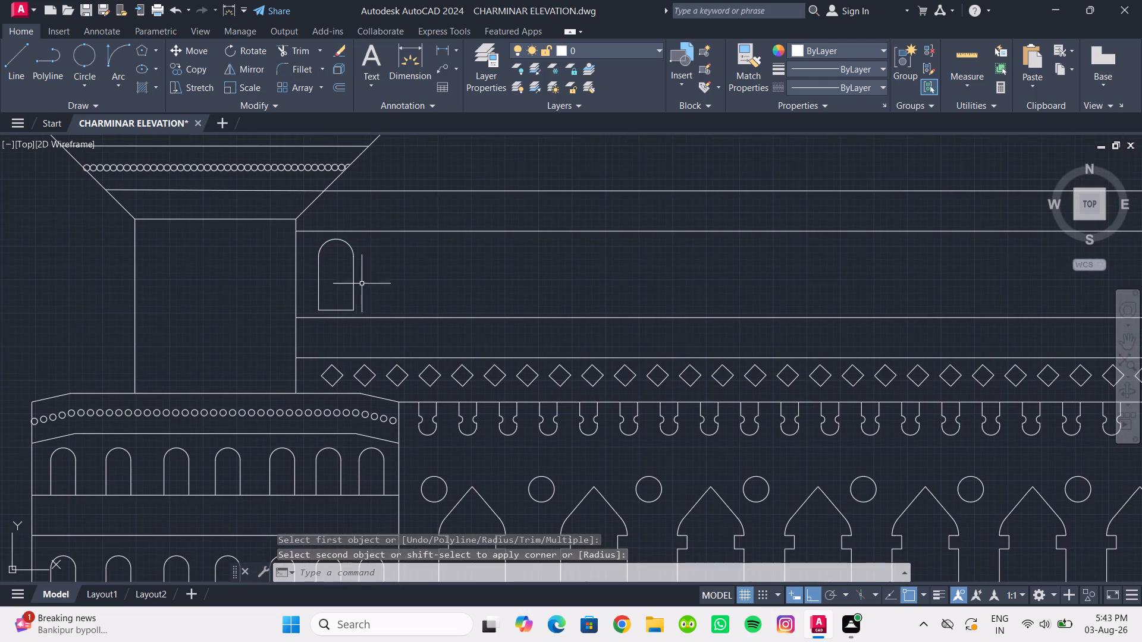
key("Escape")
scroll(356, 279, "up", 1)
middle_click_drag(356, 279, 366, 291)
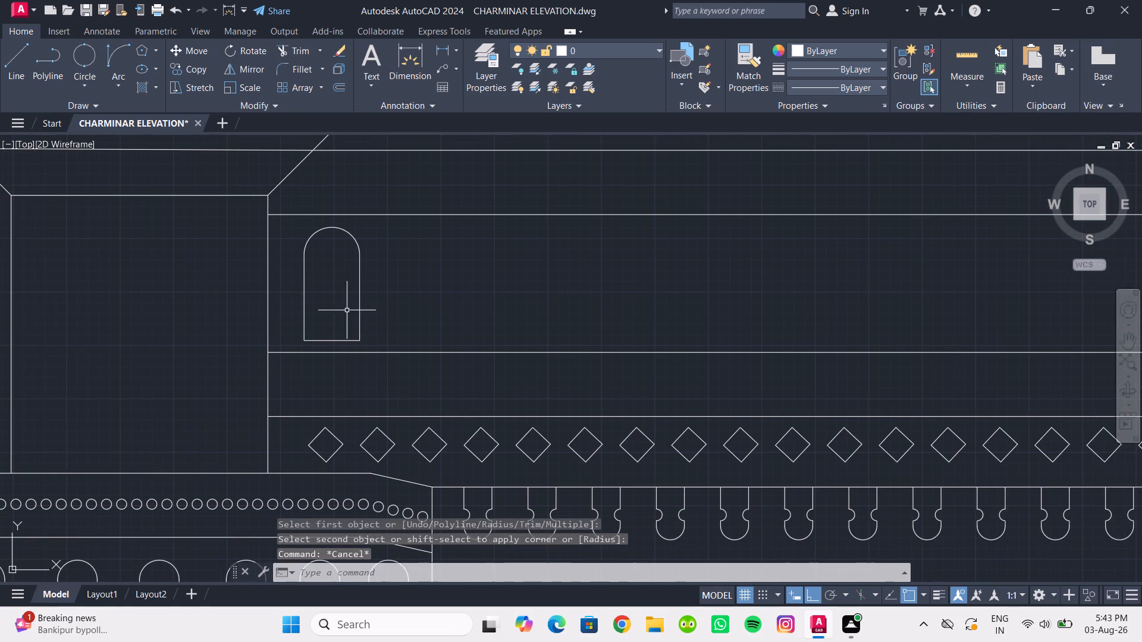
Move the base line of the arched opening up by 0.5".
scroll(330, 380, "up", 1)
middle_click_drag(326, 370, 318, 443)
left_click(328, 391)
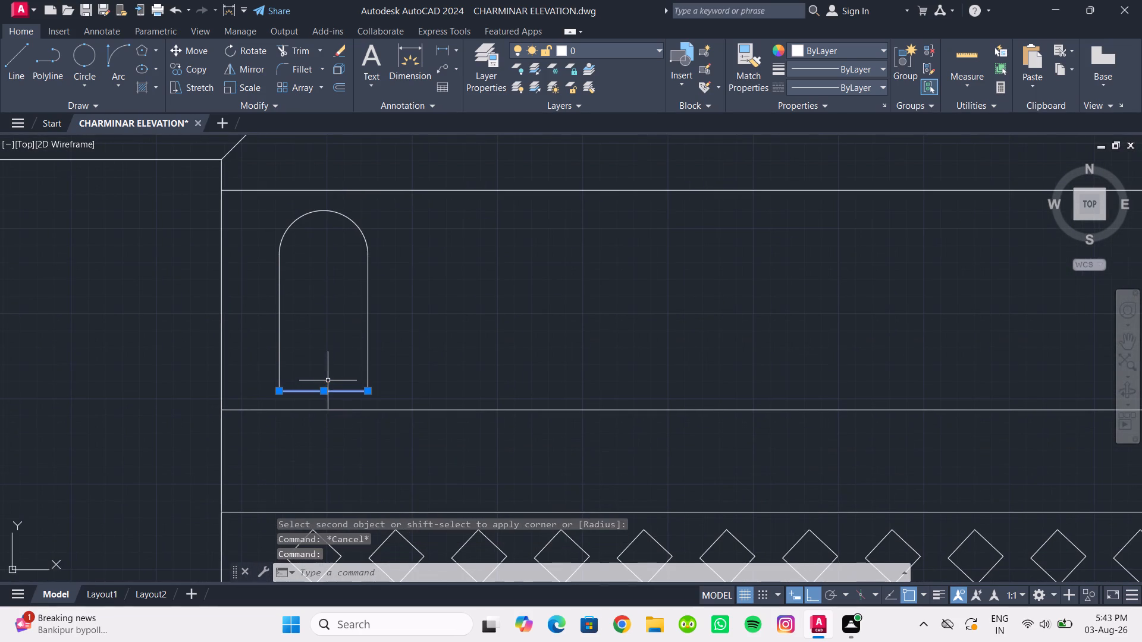
left_click(324, 393)
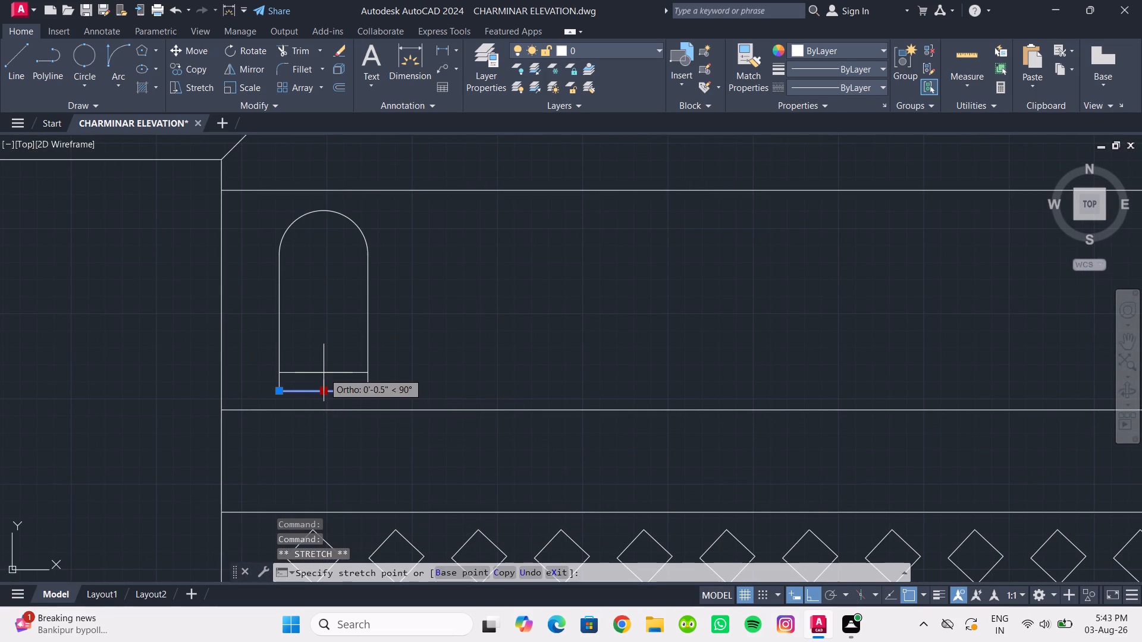
type("0.5\"")
key("Return")
key("Escape")
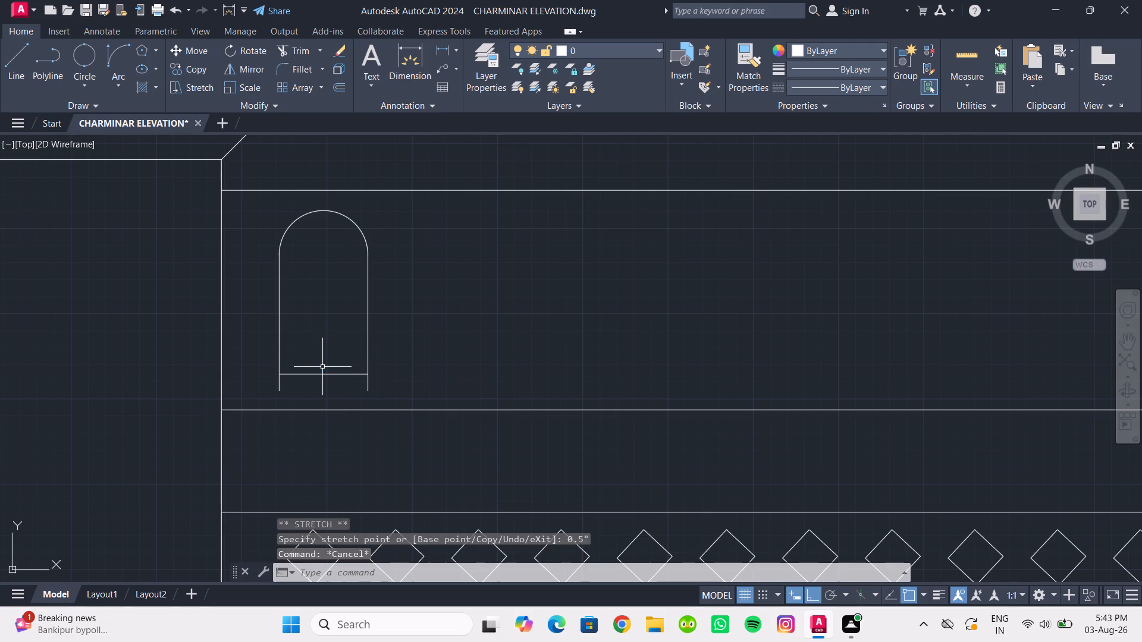
Trim the ends of both side lines that project below the opening's raised base line.
key("r")
key("BackSpace")
type("TR")
key("Return")
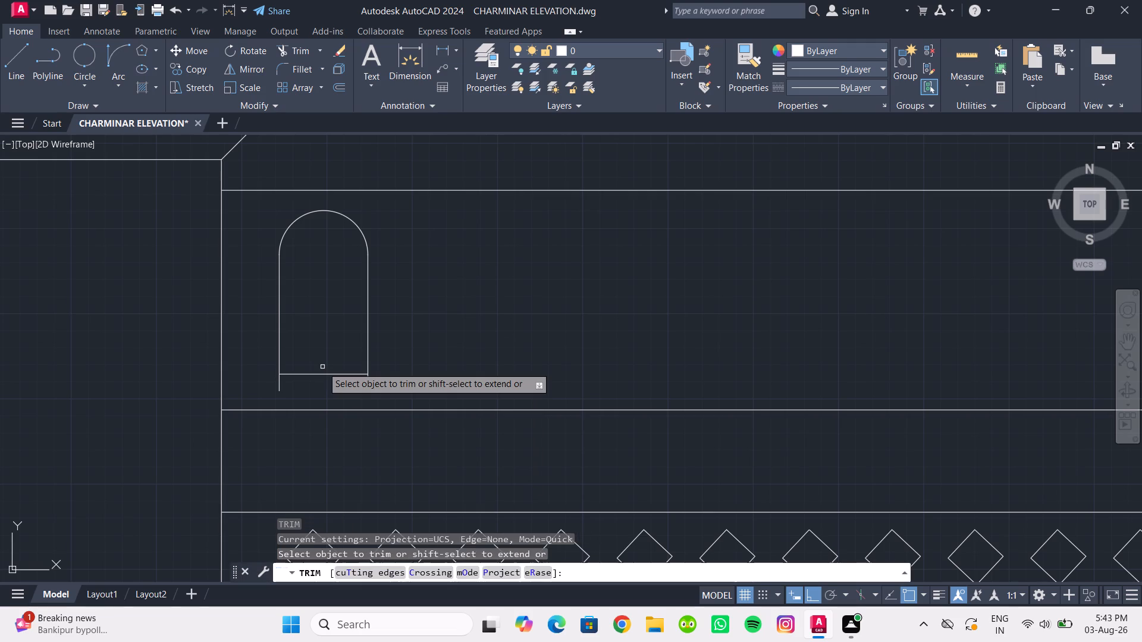
scroll(285, 391, "up", 2)
left_click_drag(247, 382, 281, 389)
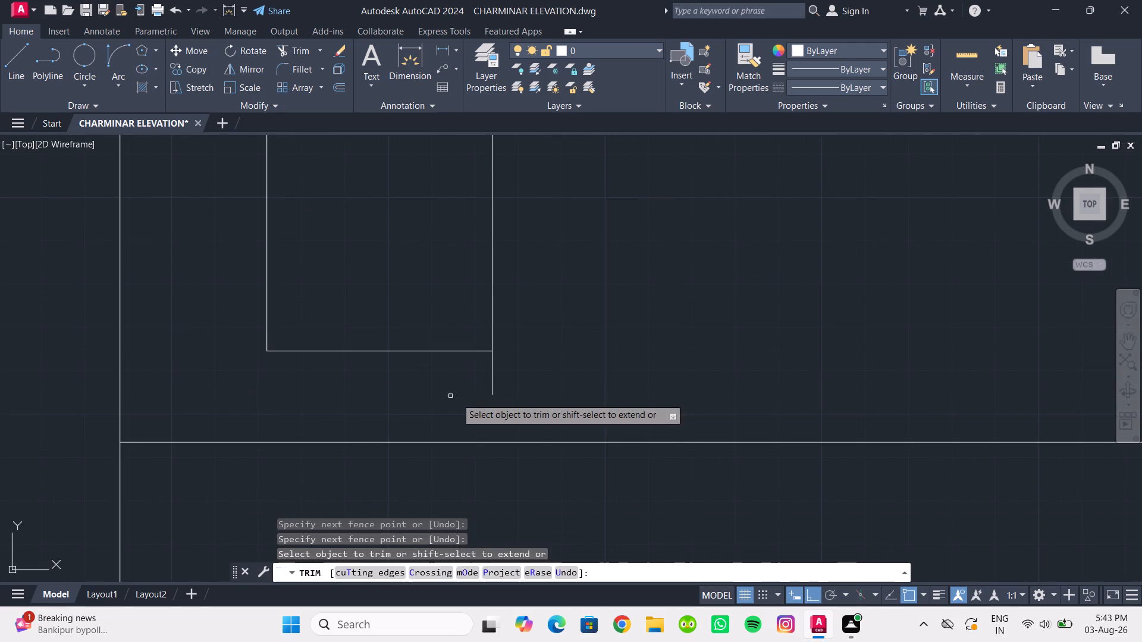
left_click_drag(510, 386, 428, 373)
scroll(421, 374, "down", 3)
middle_click_drag(421, 374, 432, 401)
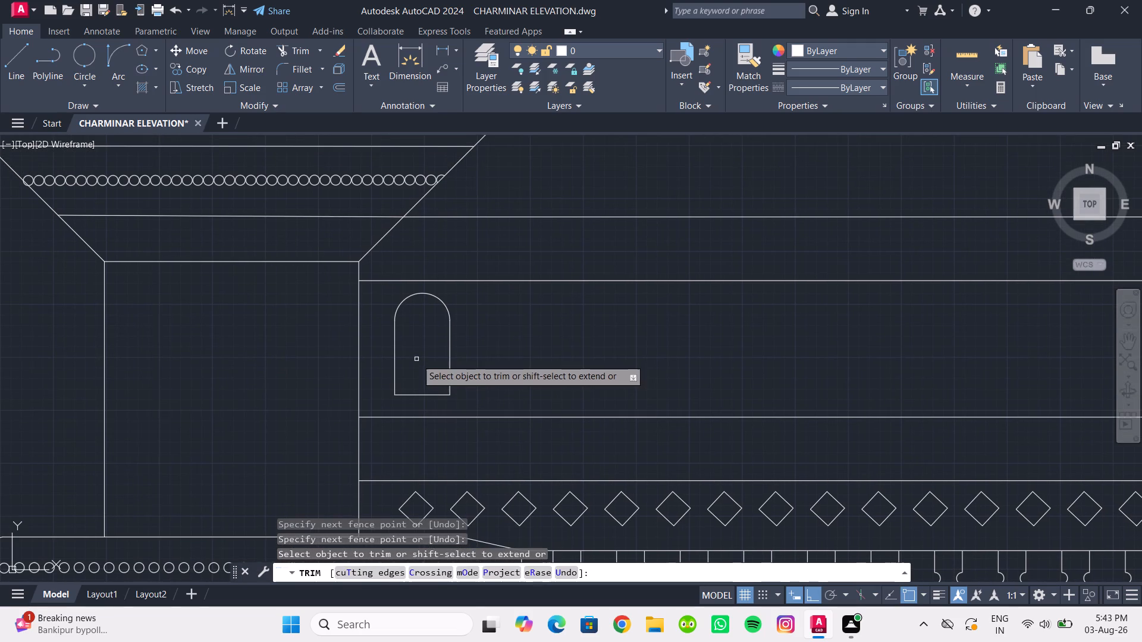
key("Escape")
Move the whole arched opening, including its arc, slightly straight down within the band.
left_click(382, 294)
left_click(496, 419)
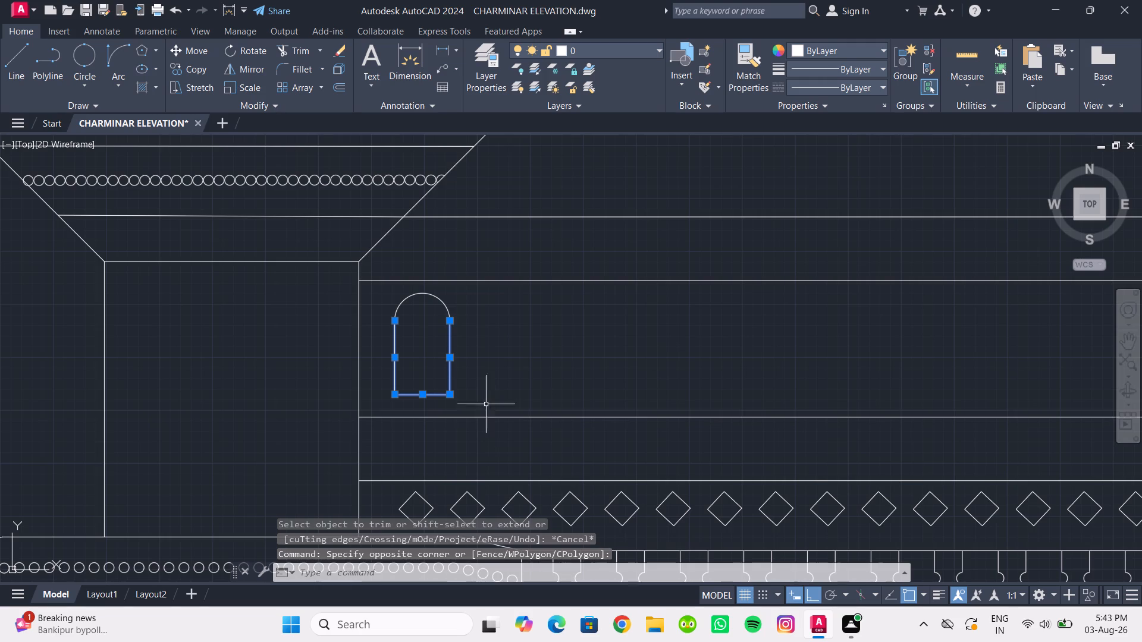
left_click(421, 294)
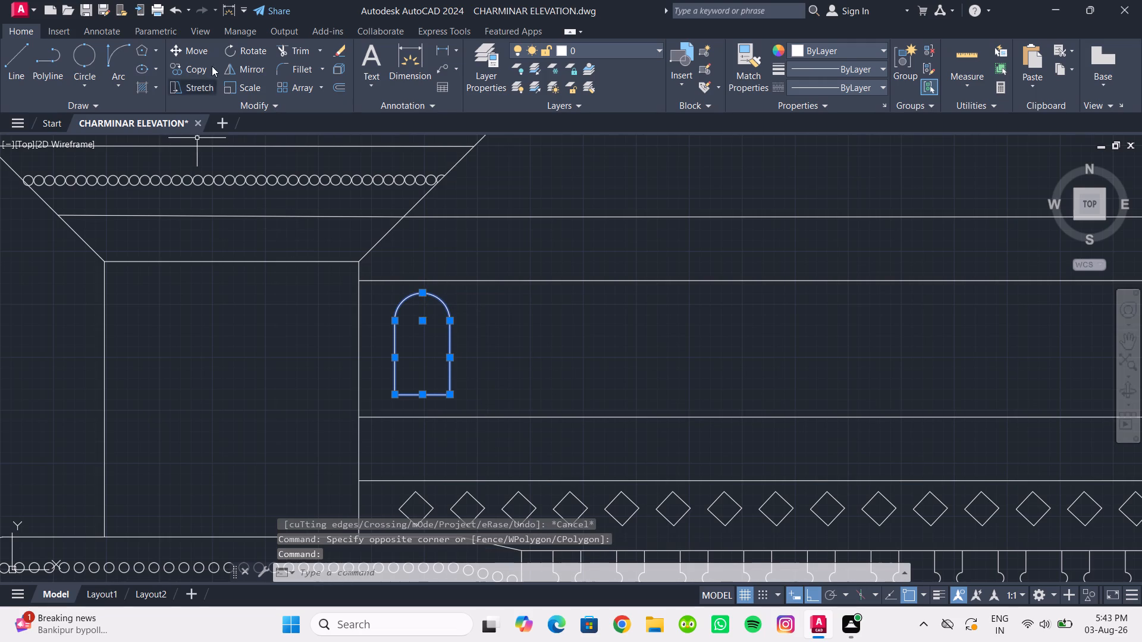
left_click(196, 46)
scroll(431, 383, "up", 1)
middle_click_drag(428, 380, 380, 345)
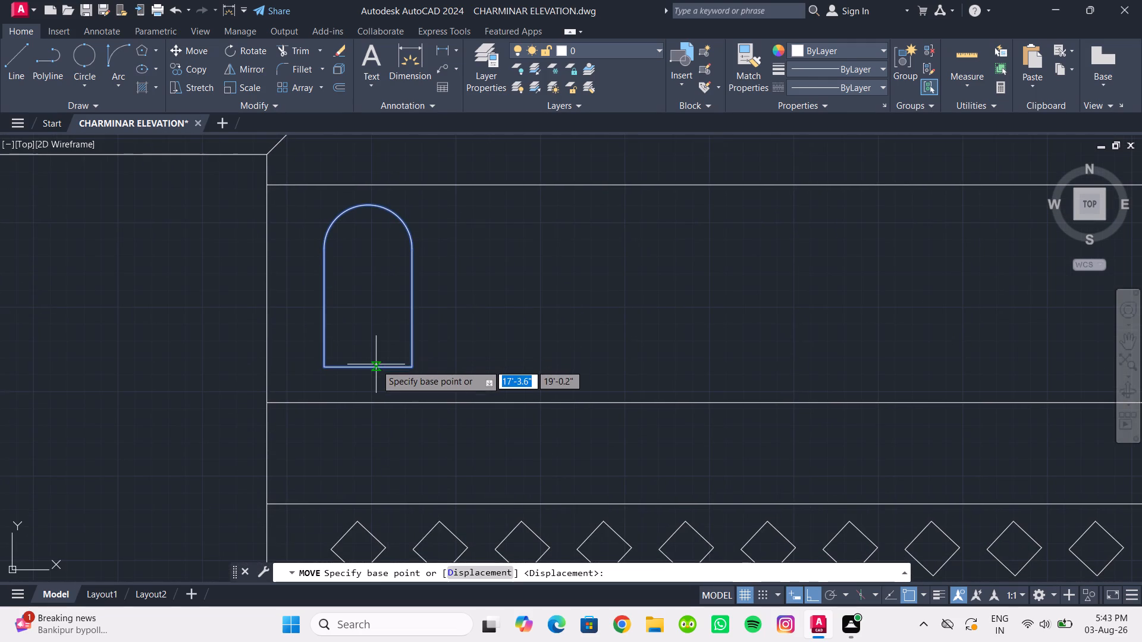
left_click(376, 364)
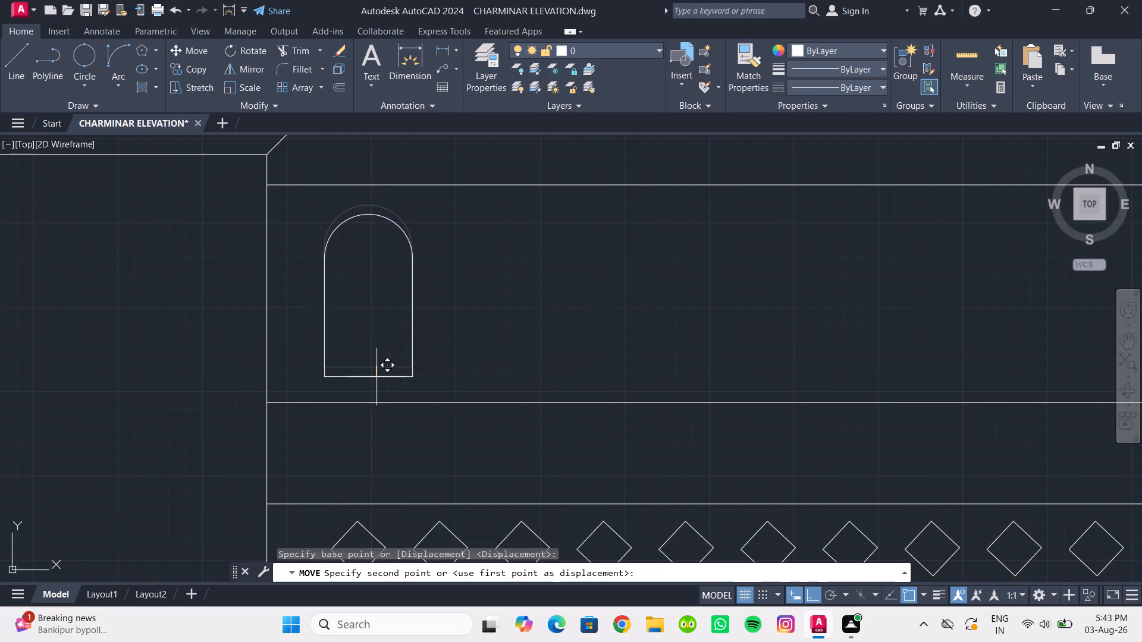
left_click(377, 377)
Create a rectangular array of the arched opening along the band with 1 row and 30 columns.
scroll(393, 367, "down", 2)
middle_click_drag(393, 367, 376, 356)
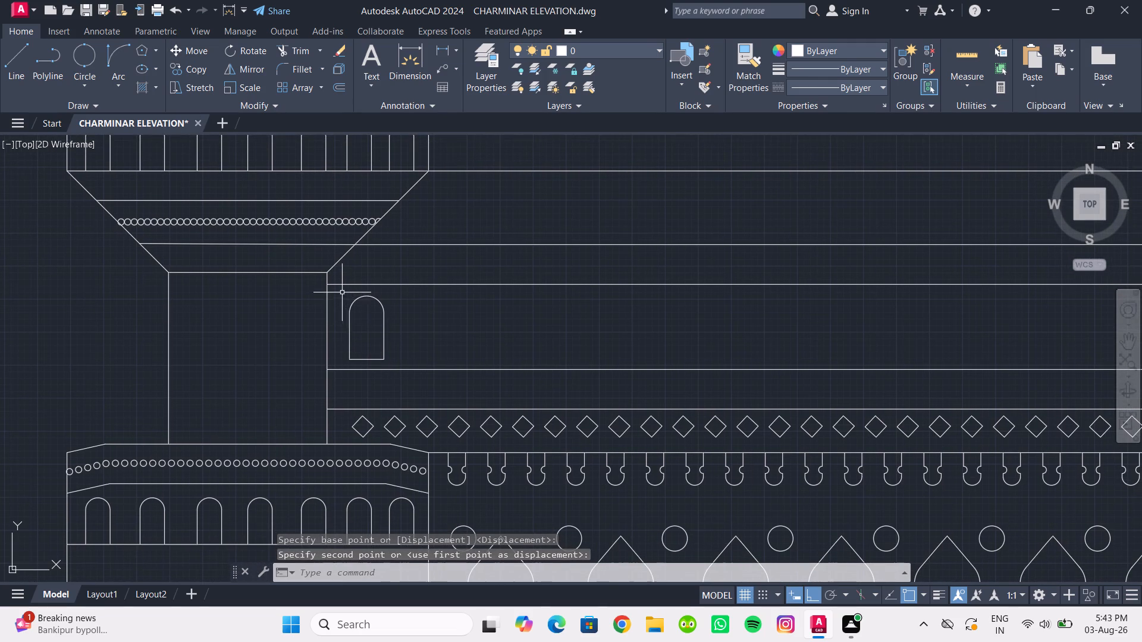
left_click(342, 292)
left_click(400, 367)
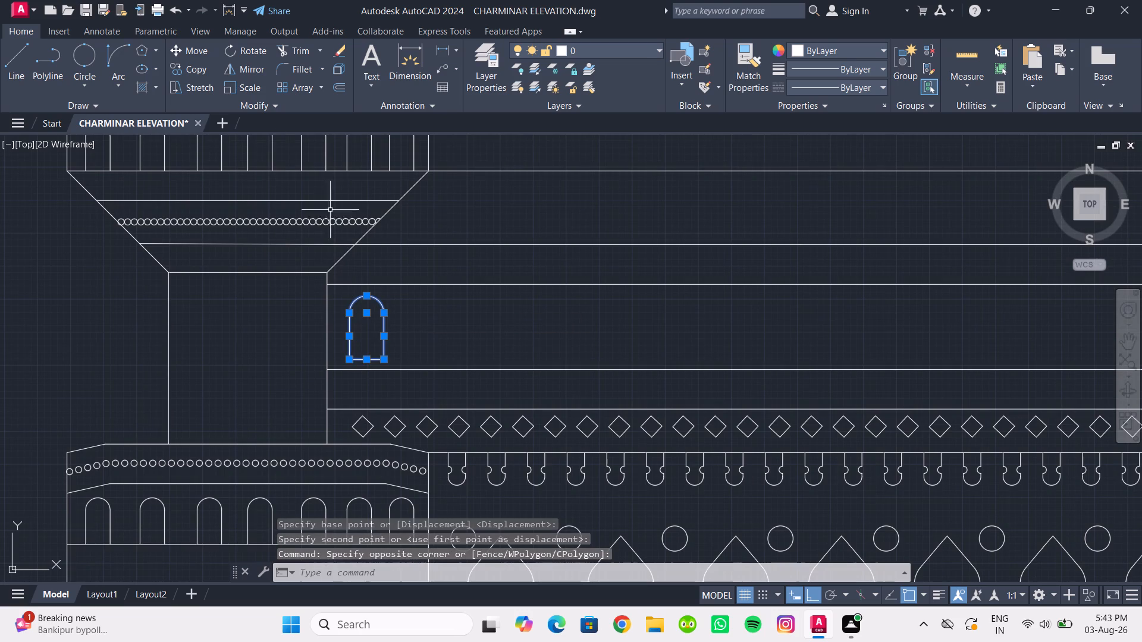
left_click(301, 87)
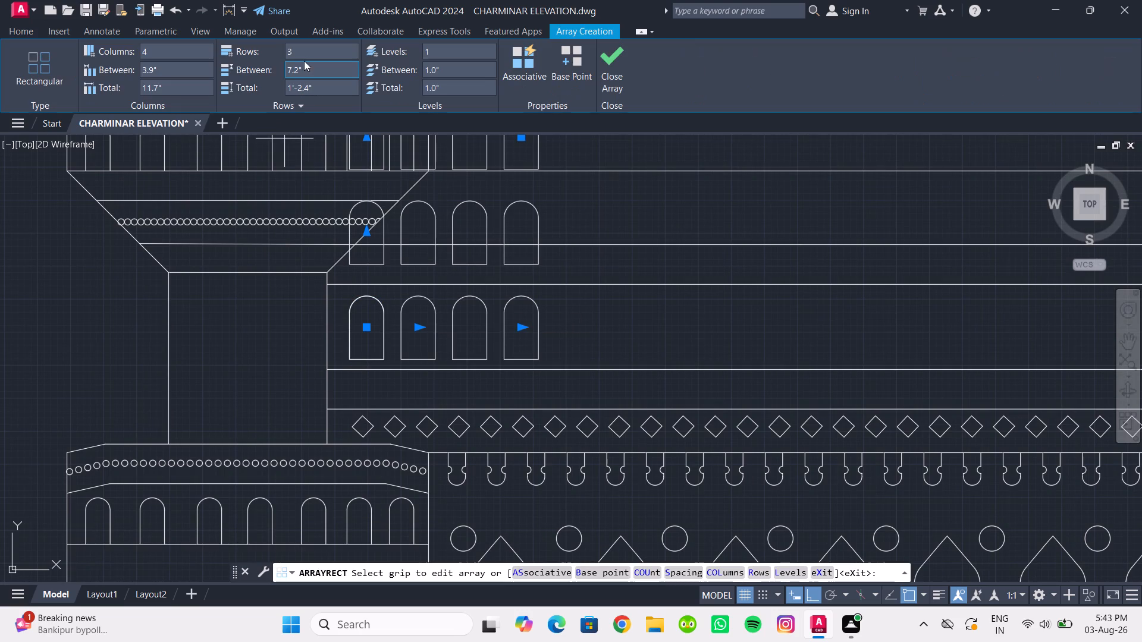
left_click(305, 59)
key("1")
left_click(183, 58)
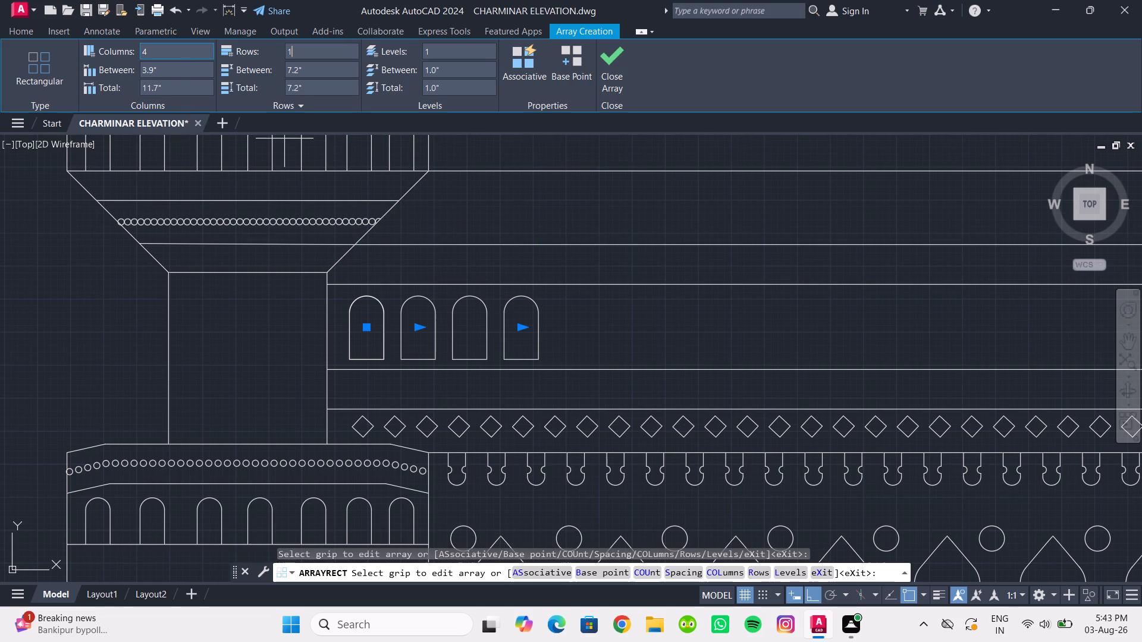
left_click(182, 55)
type("30")
key("Return")
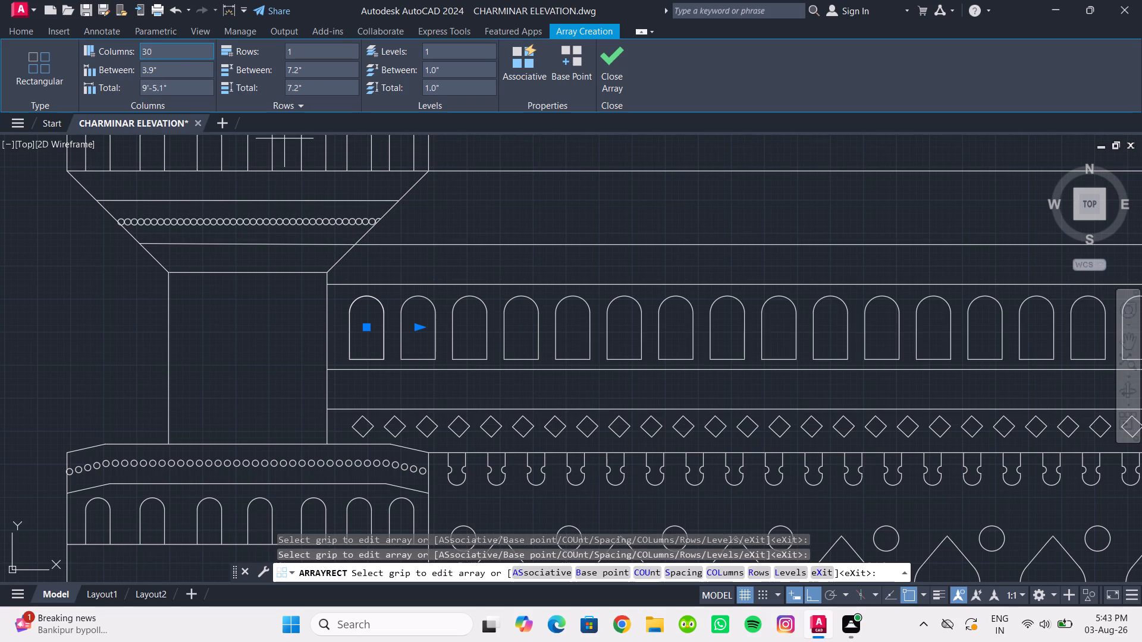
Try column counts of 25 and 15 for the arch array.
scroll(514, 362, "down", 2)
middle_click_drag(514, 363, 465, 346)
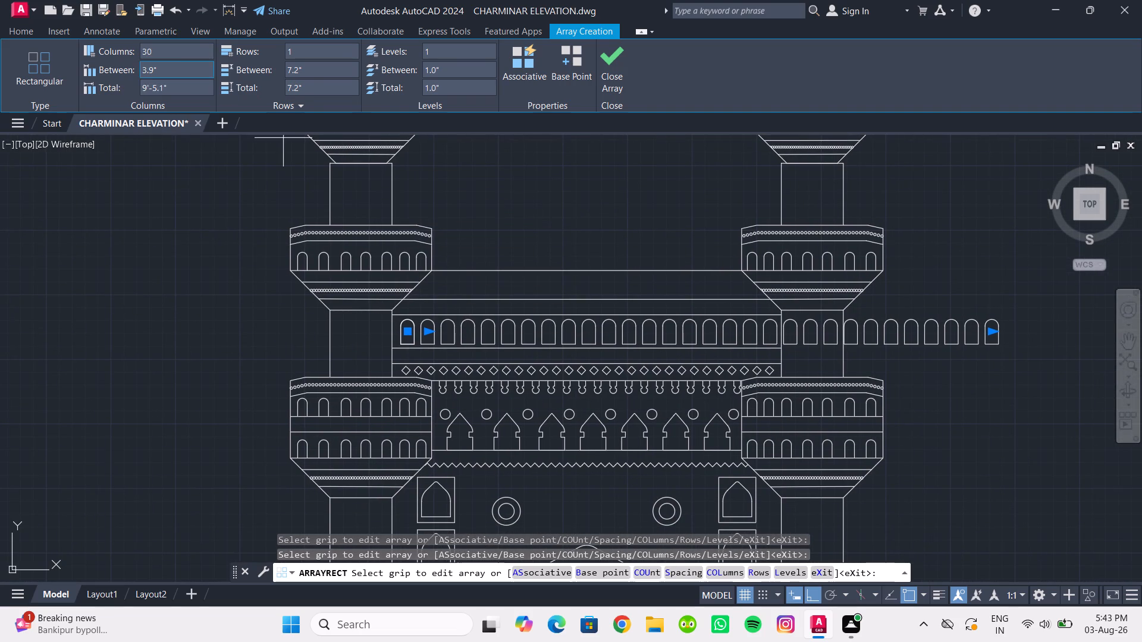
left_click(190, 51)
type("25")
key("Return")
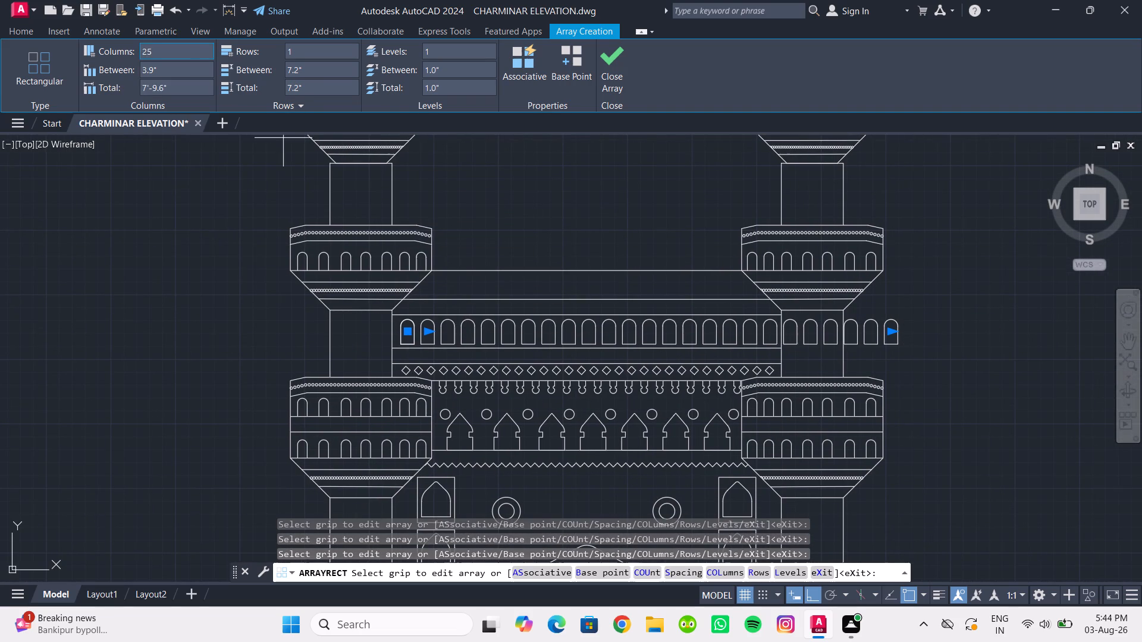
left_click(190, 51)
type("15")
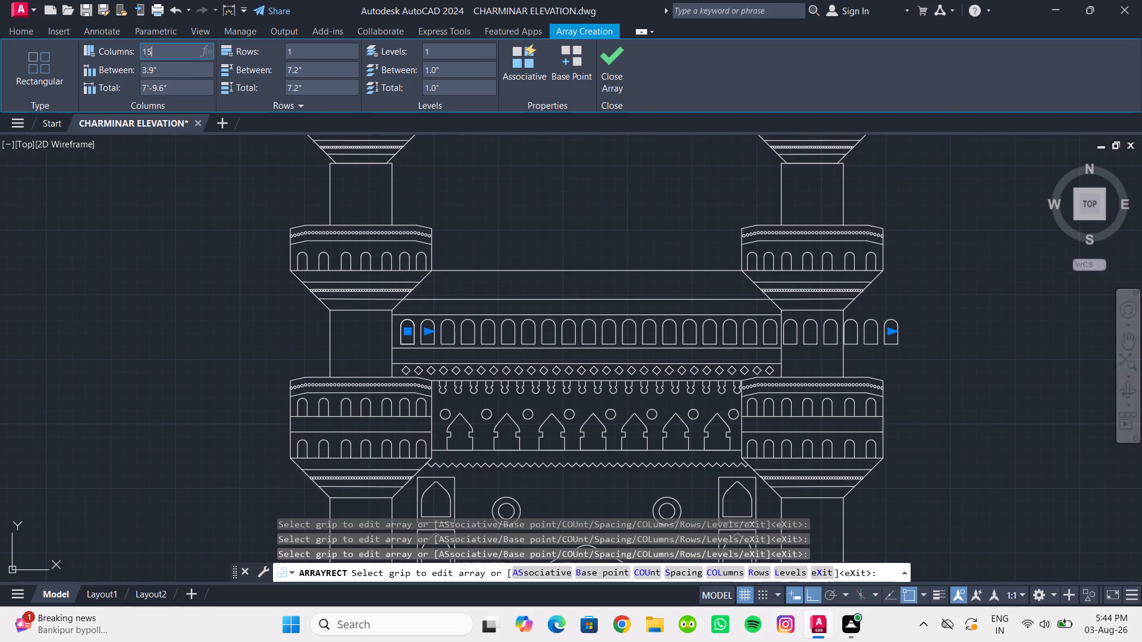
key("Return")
Set the arch array to 19 columns and finish the array.
left_click(190, 51)
type("19")
key("Return")
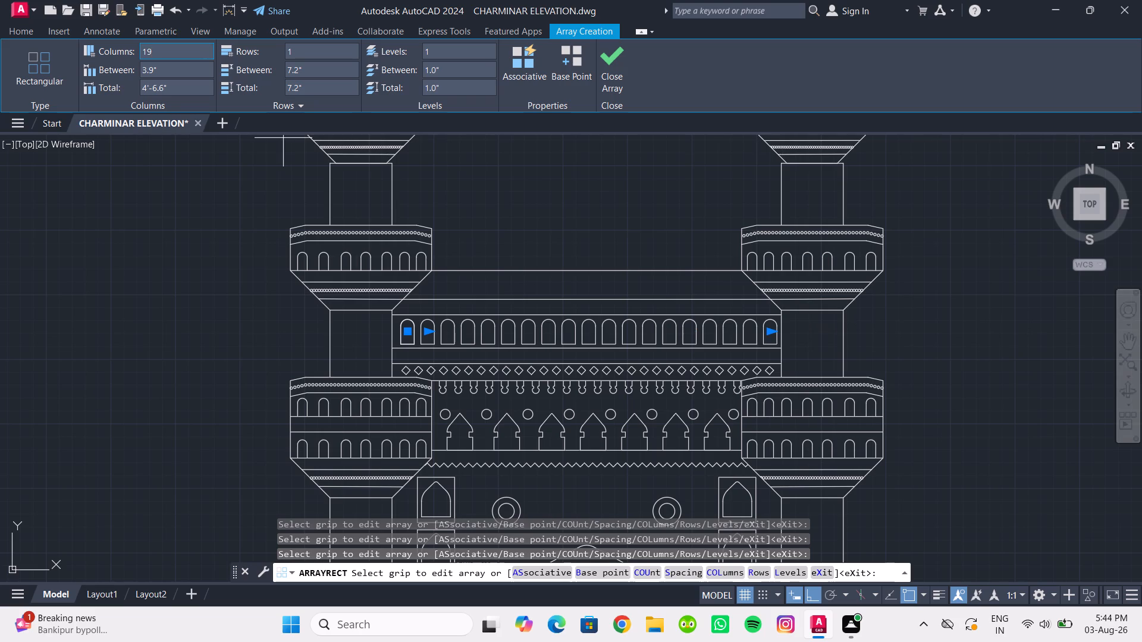
left_click(617, 75)
Draw a vertical line across the narrow band below the arches, near the left tower, spanning its two horizontal lines.
scroll(584, 345, "up", 1)
middle_click_drag(583, 344, 556, 322)
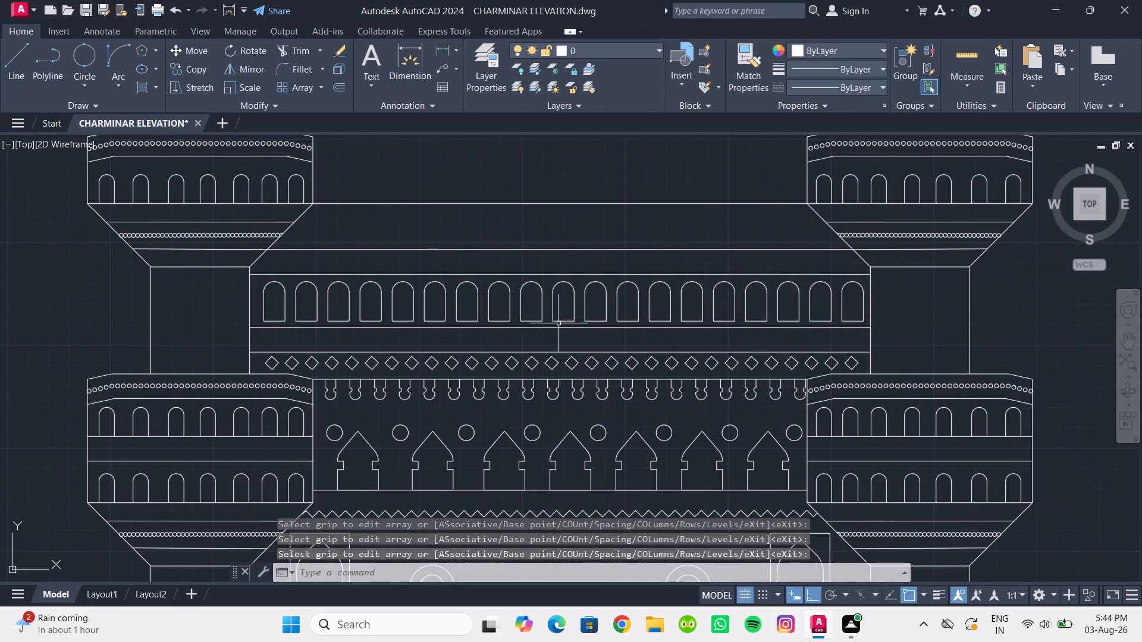
scroll(559, 323, "up", 1)
middle_click_drag(559, 323, 532, 308)
middle_click_drag(541, 312, 604, 311)
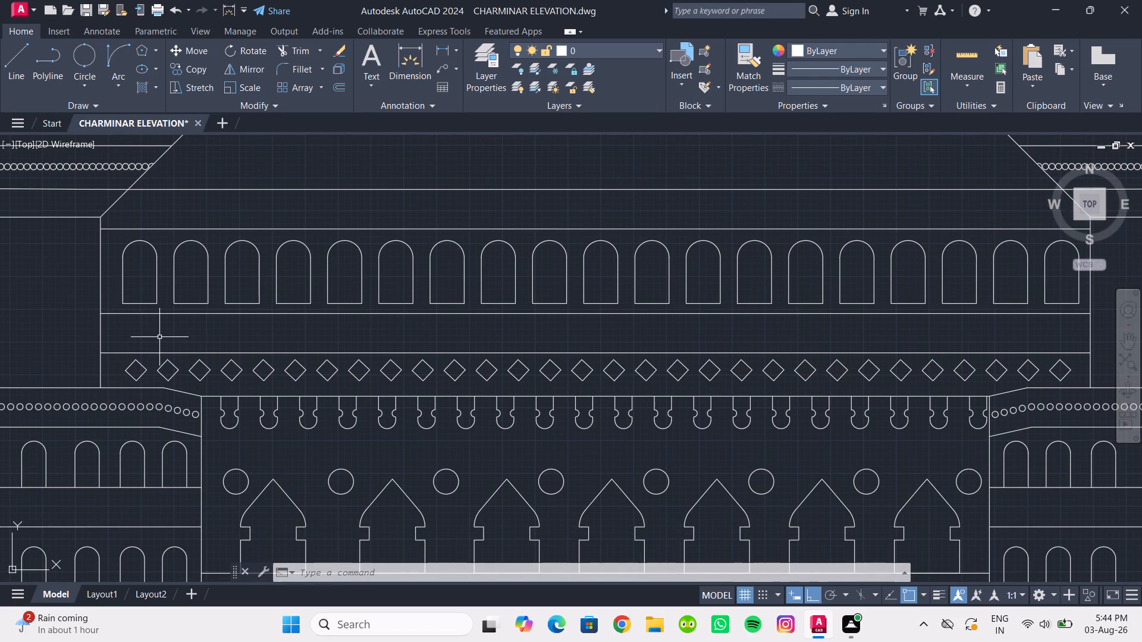
scroll(159, 337, "up", 1)
scroll(159, 337, "down", 1)
middle_click_drag(159, 337, 154, 335)
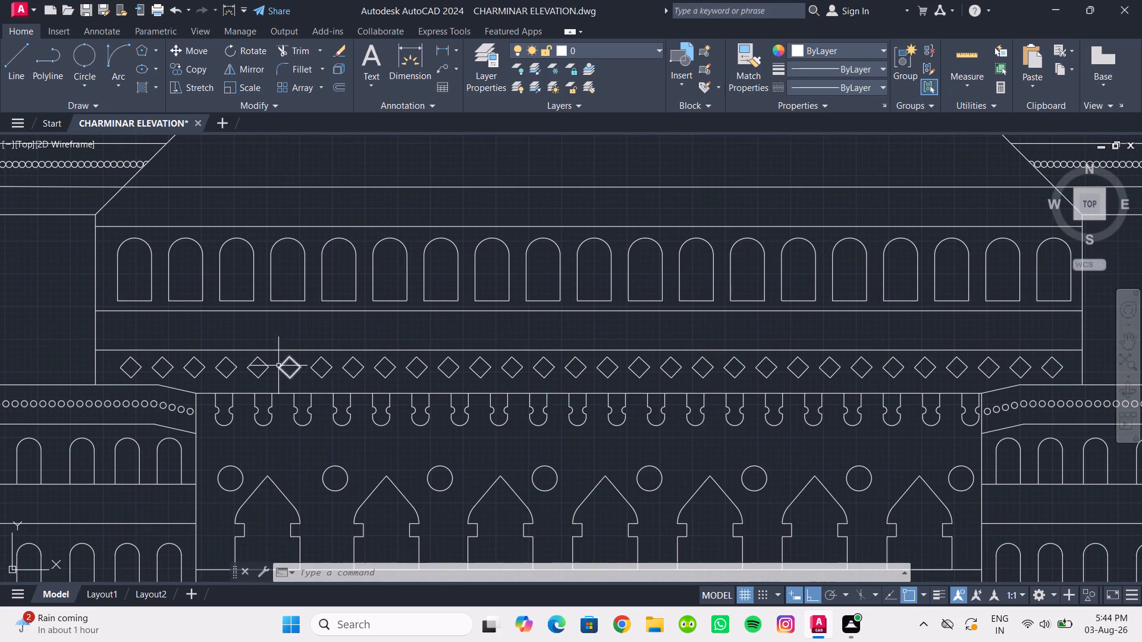
left_click(20, 74)
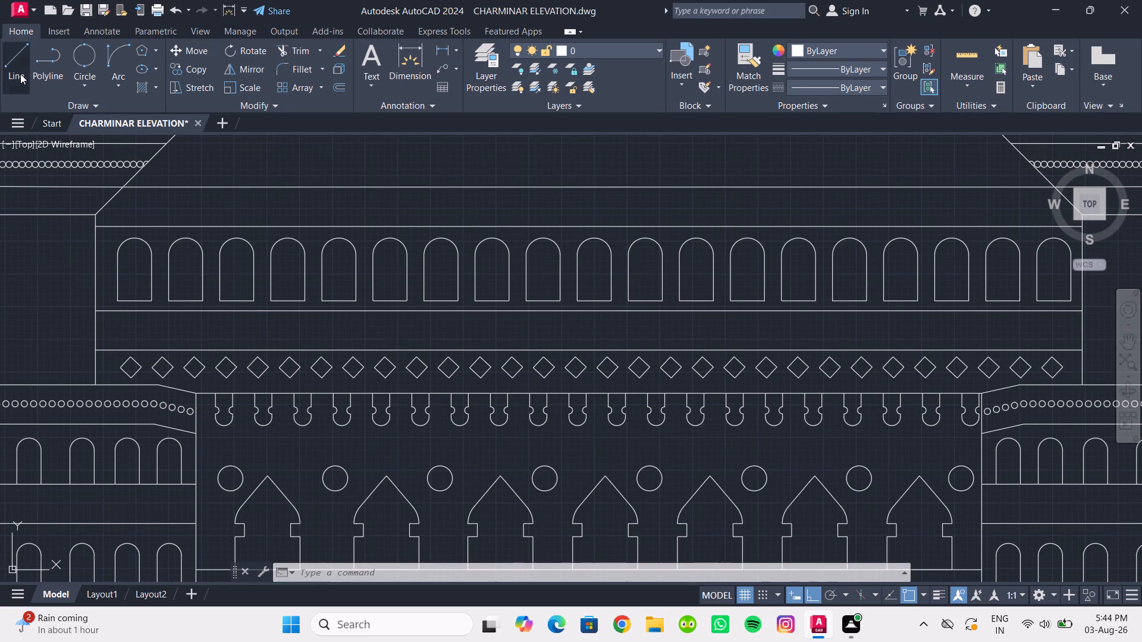
scroll(114, 327, "up", 1)
left_click(123, 306)
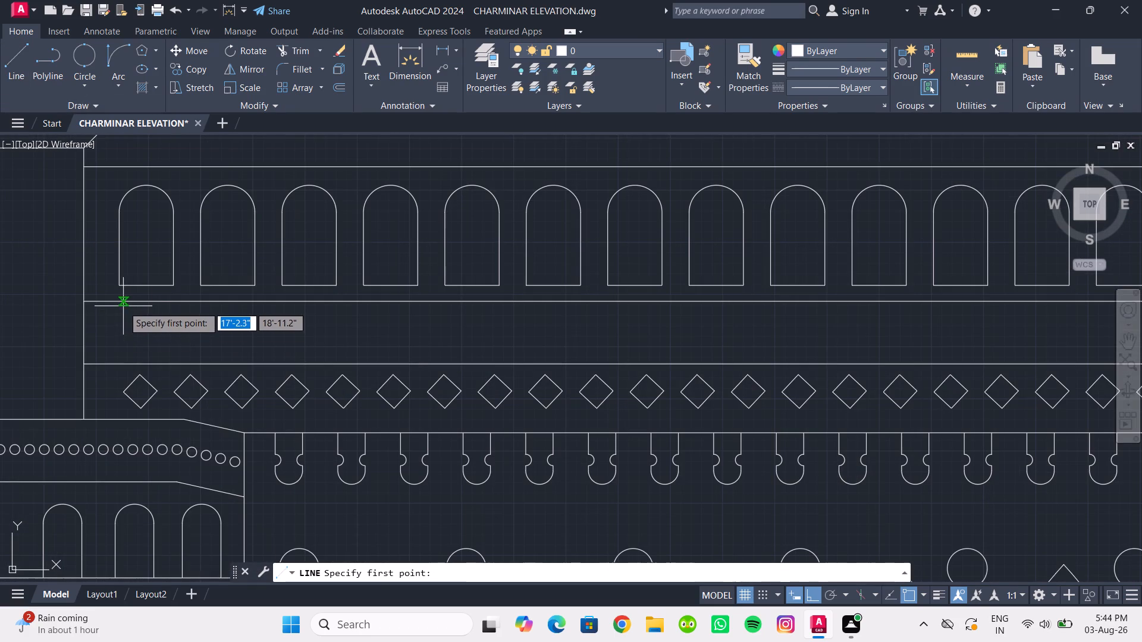
left_click(121, 362)
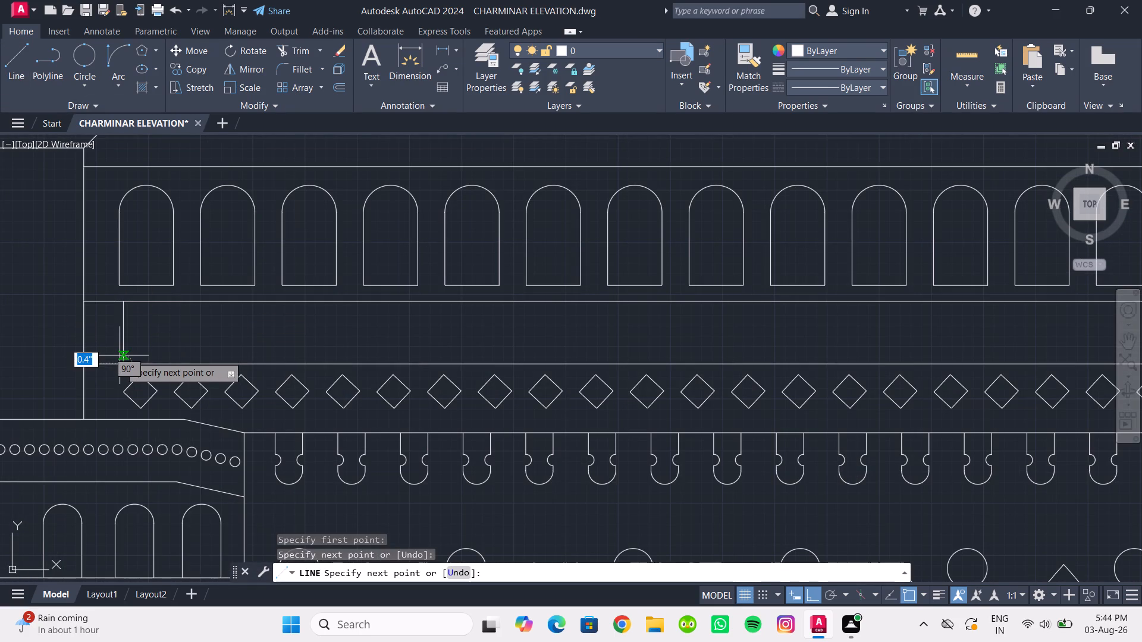
key("Escape")
Start a rectangular array of the short vertical line with 1 row and a column spacing of 2".
left_click(133, 348)
left_click(115, 336)
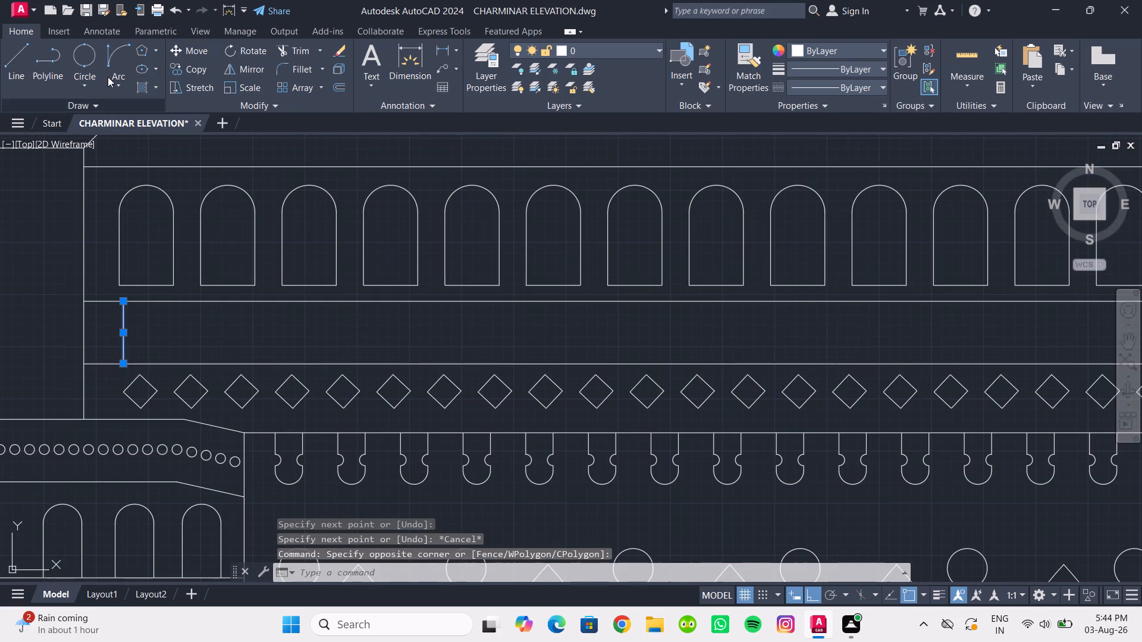
left_click(306, 87)
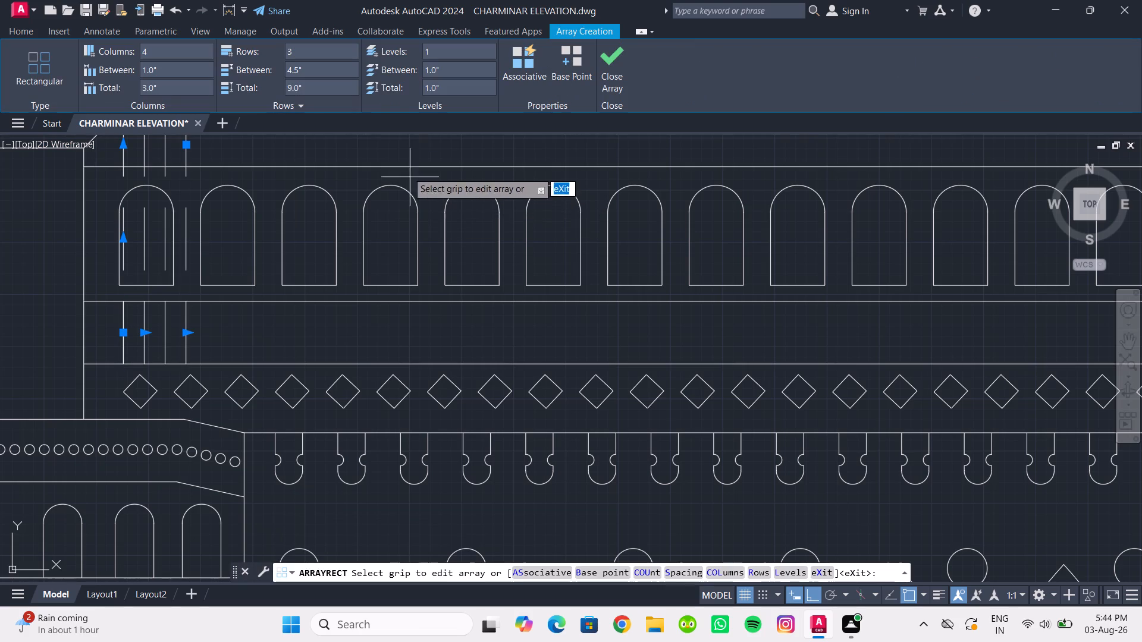
middle_click_drag(371, 238, 376, 276)
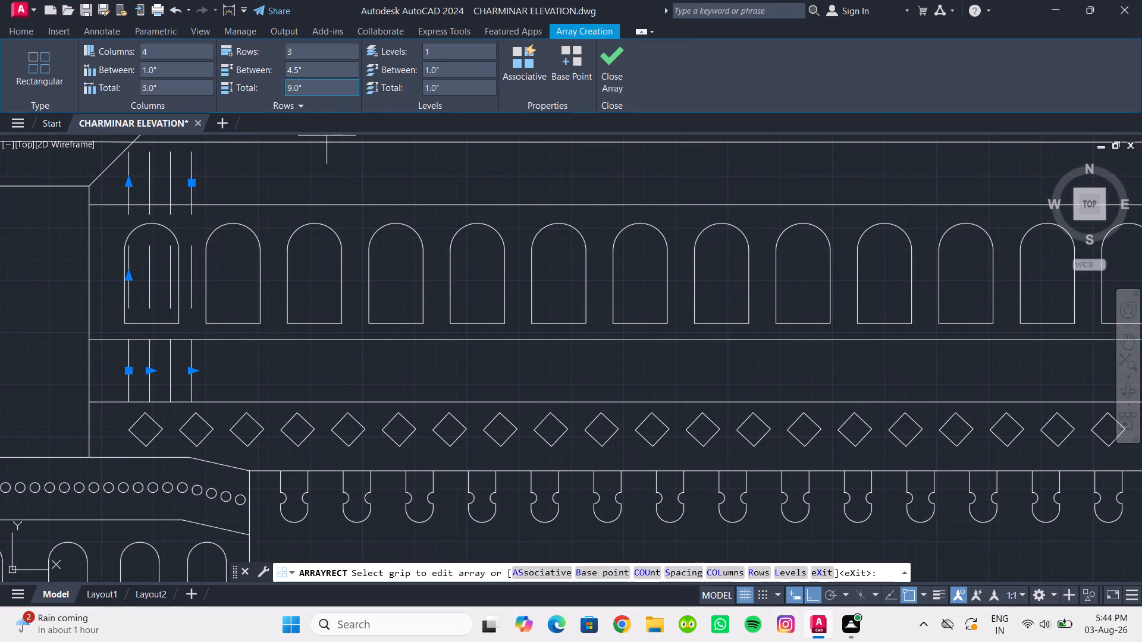
left_click(302, 56)
key("1")
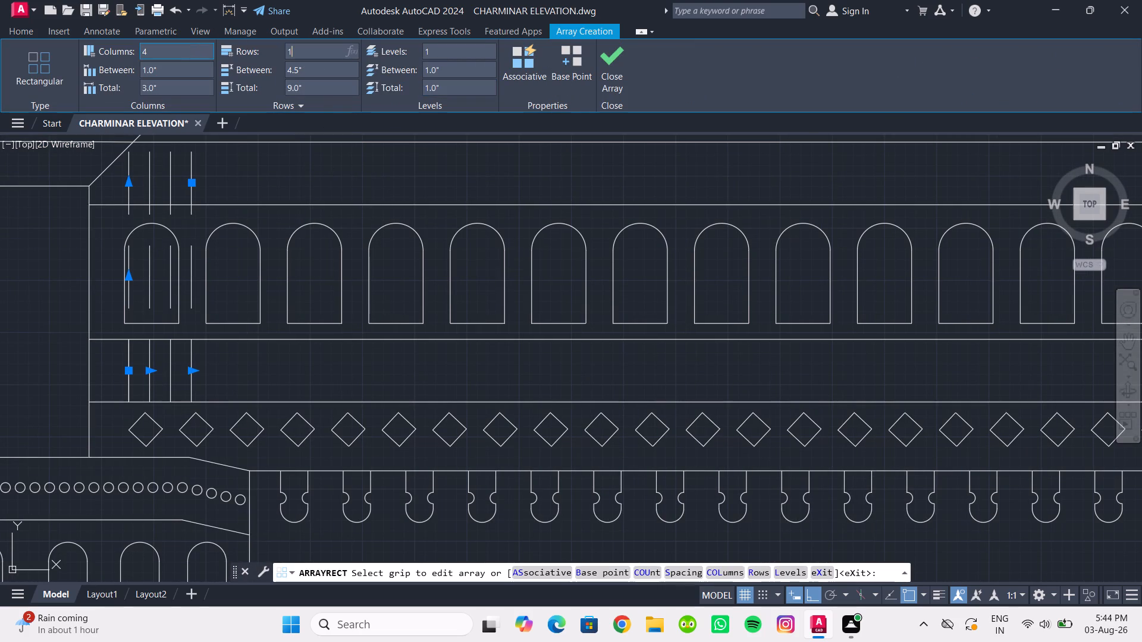
left_click(160, 73)
left_click_drag(159, 73, 127, 64)
key("2")
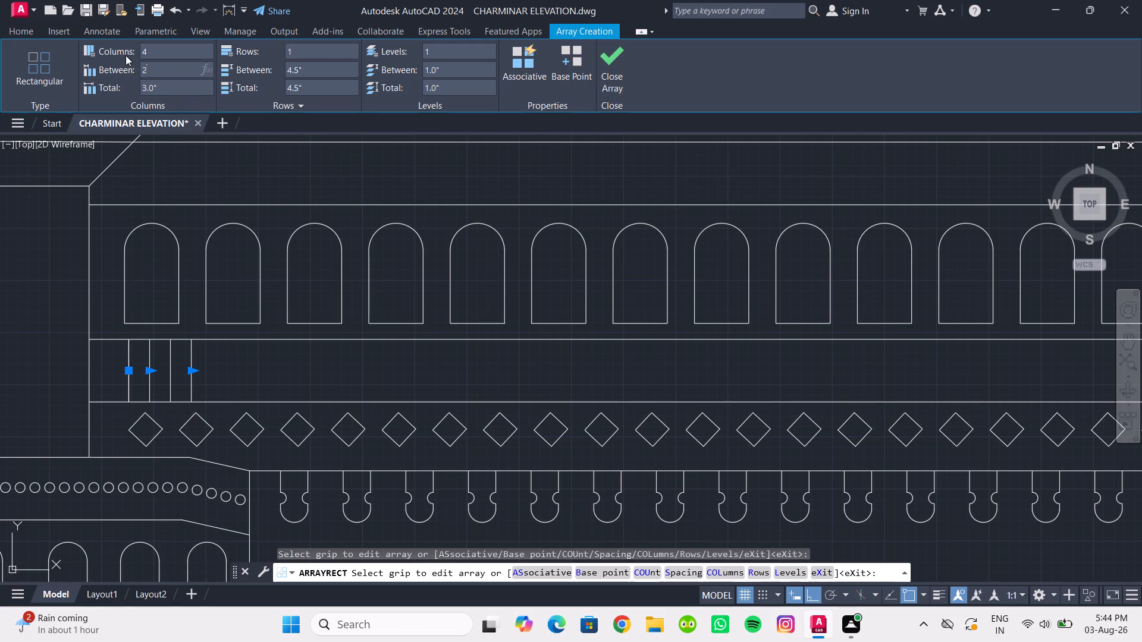
key("apostrophe")
key("BackSpace")
key("shift+quotedbl")
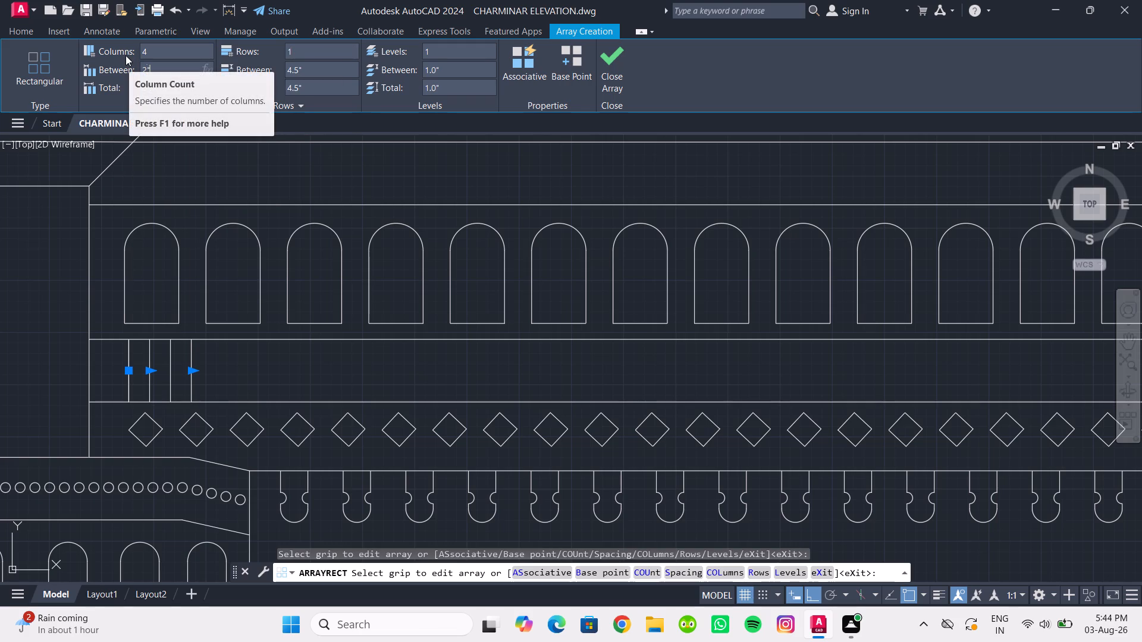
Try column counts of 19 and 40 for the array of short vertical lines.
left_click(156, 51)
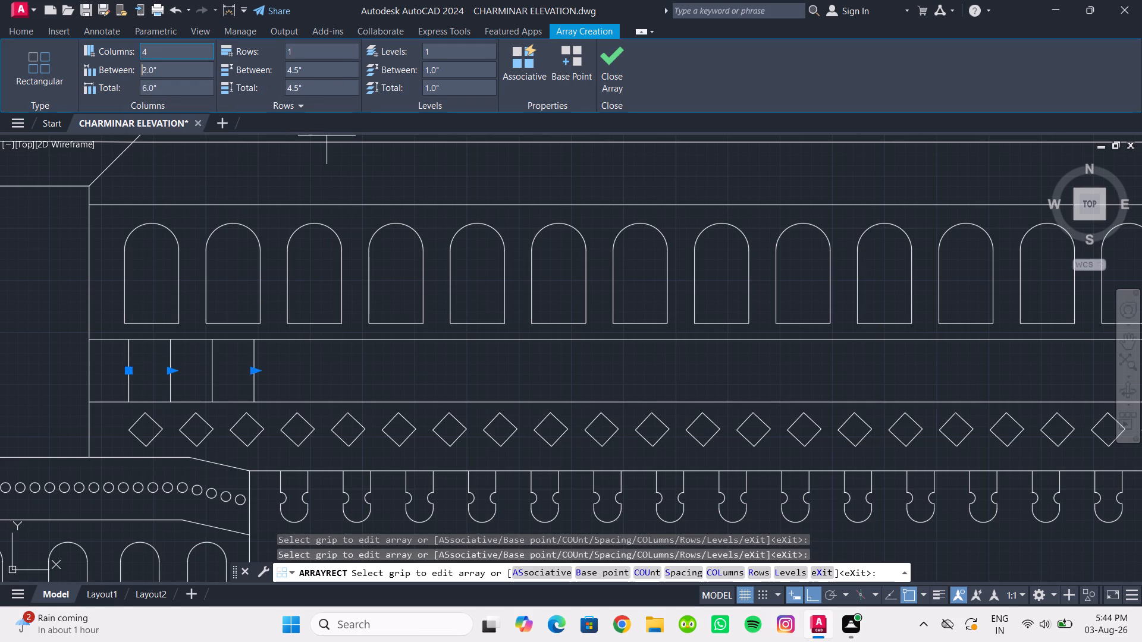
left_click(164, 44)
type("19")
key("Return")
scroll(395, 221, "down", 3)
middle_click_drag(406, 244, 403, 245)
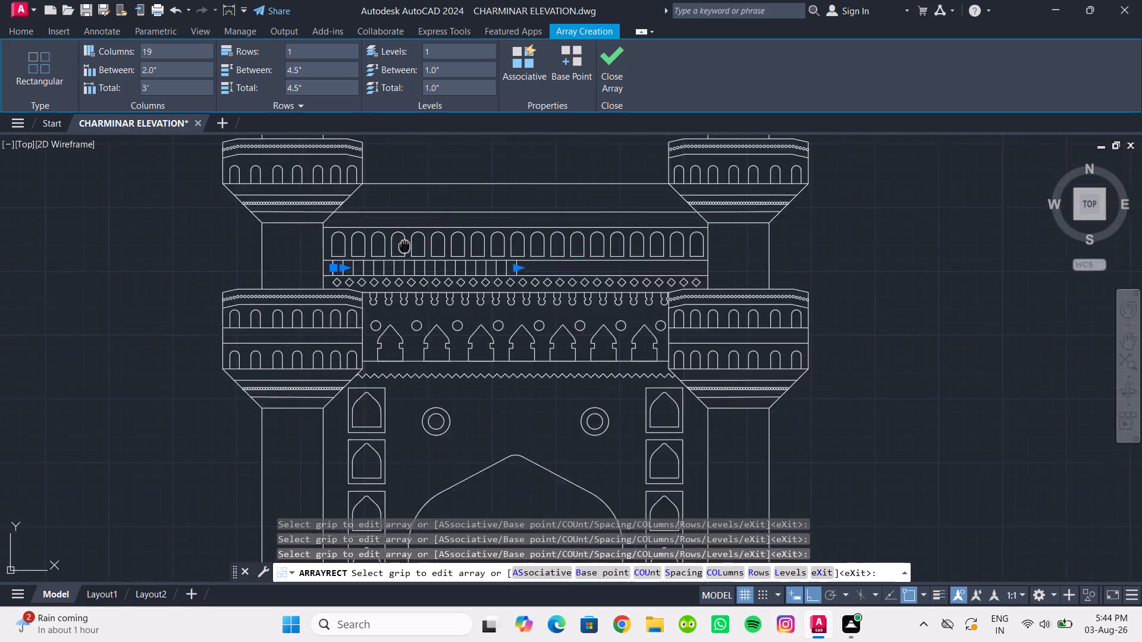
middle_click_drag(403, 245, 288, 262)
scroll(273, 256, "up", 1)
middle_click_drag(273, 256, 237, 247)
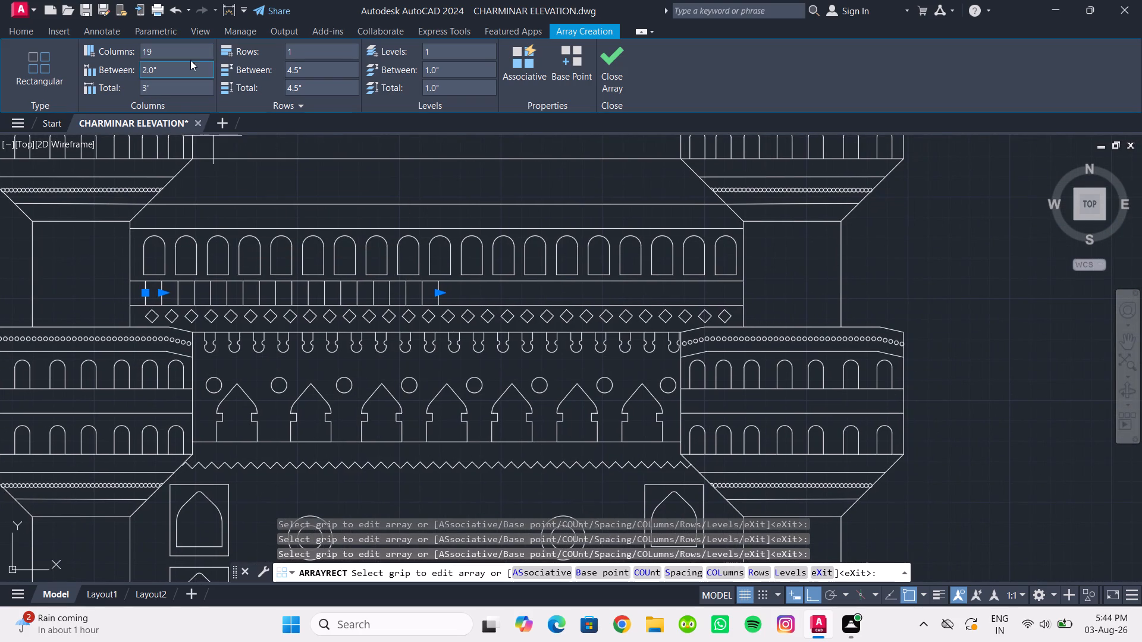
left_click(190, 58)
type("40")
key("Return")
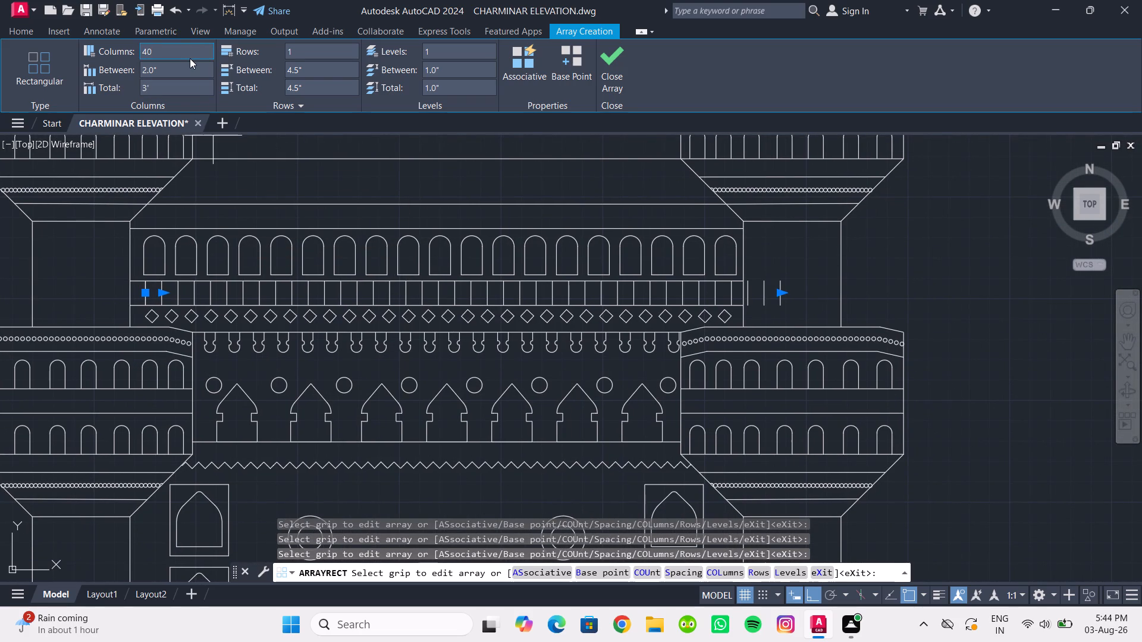
Set the vertical-line array to 37 columns and finish the array.
left_click(183, 48)
type("37")
key("Return")
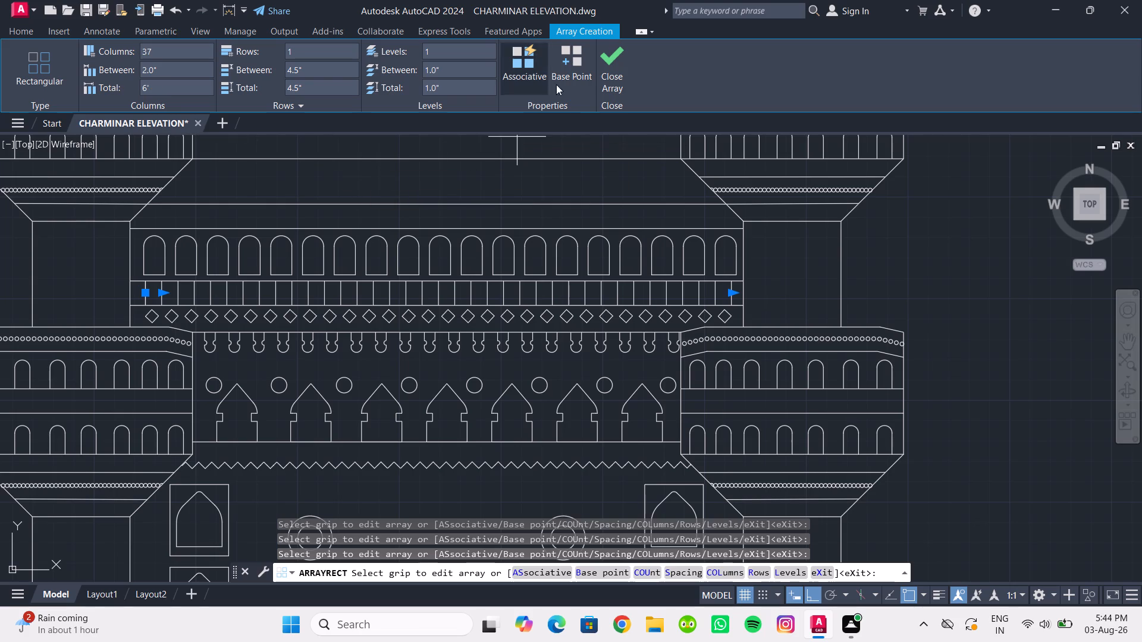
left_click(601, 61)
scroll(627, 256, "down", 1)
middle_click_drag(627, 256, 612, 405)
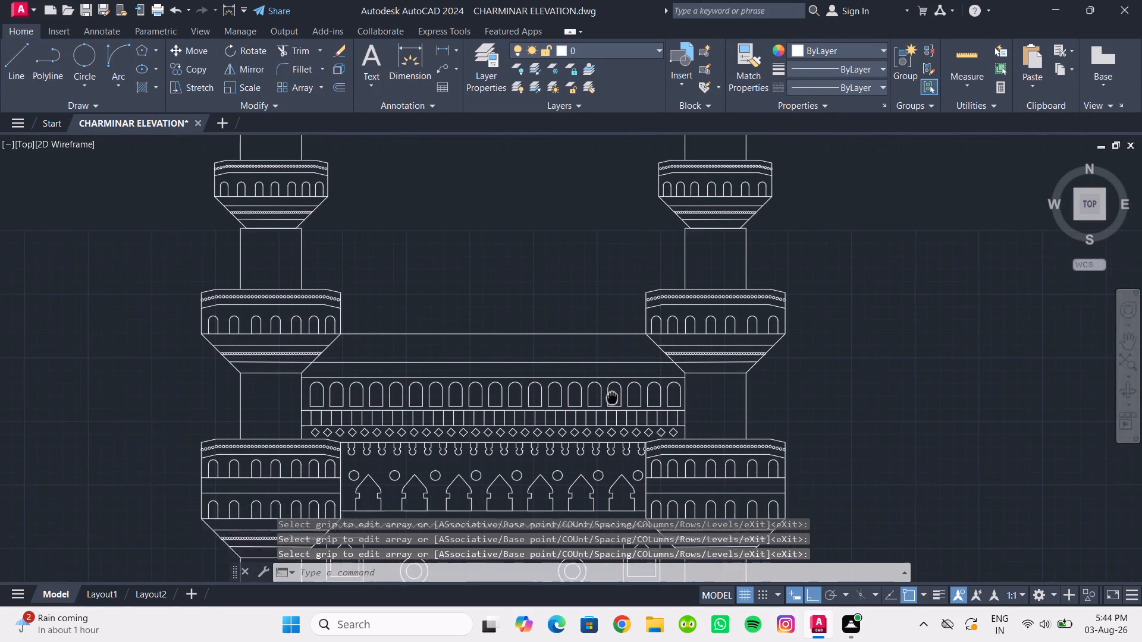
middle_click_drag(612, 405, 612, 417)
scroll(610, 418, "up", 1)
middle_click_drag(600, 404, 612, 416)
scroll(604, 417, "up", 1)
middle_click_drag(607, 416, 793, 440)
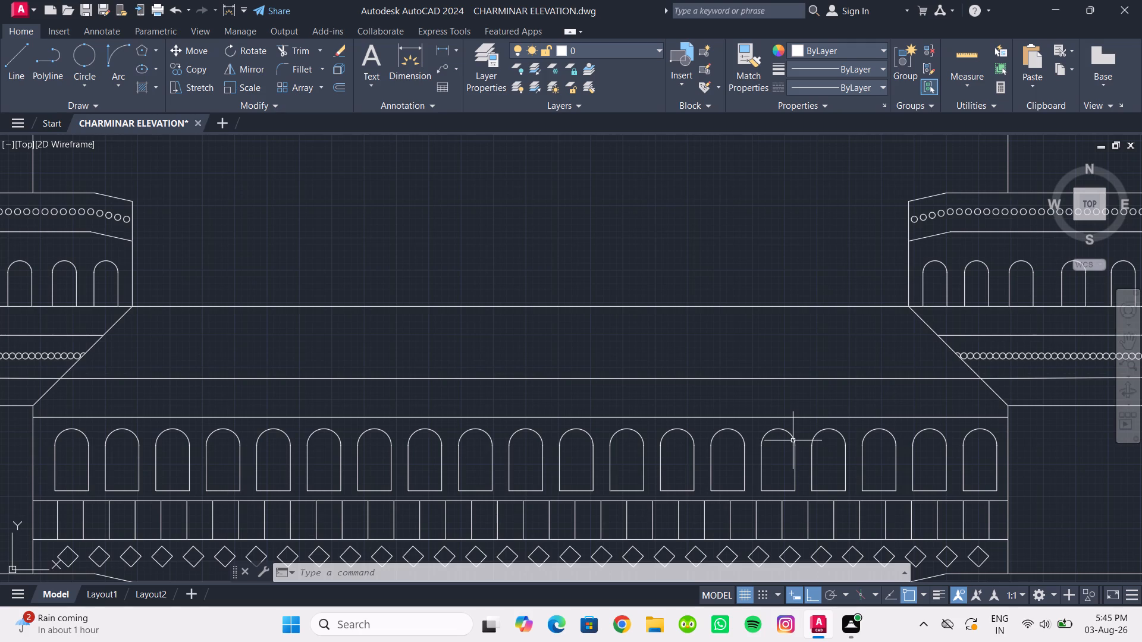
Copy the whole row of diamonds straight up by about 1' into the narrow band above the arches.
scroll(924, 515, "down", 2)
middle_click_drag(814, 481, 597, 336)
scroll(504, 355, "up", 2)
middle_click_drag(277, 408, 255, 361)
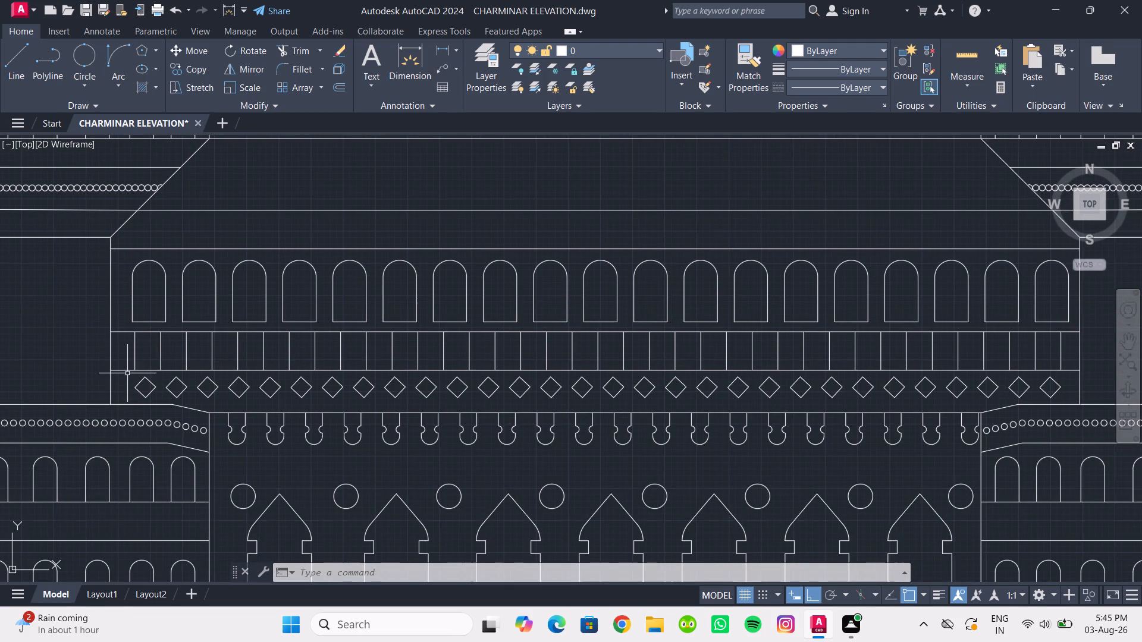
scroll(124, 374, "up", 2)
left_click(126, 374)
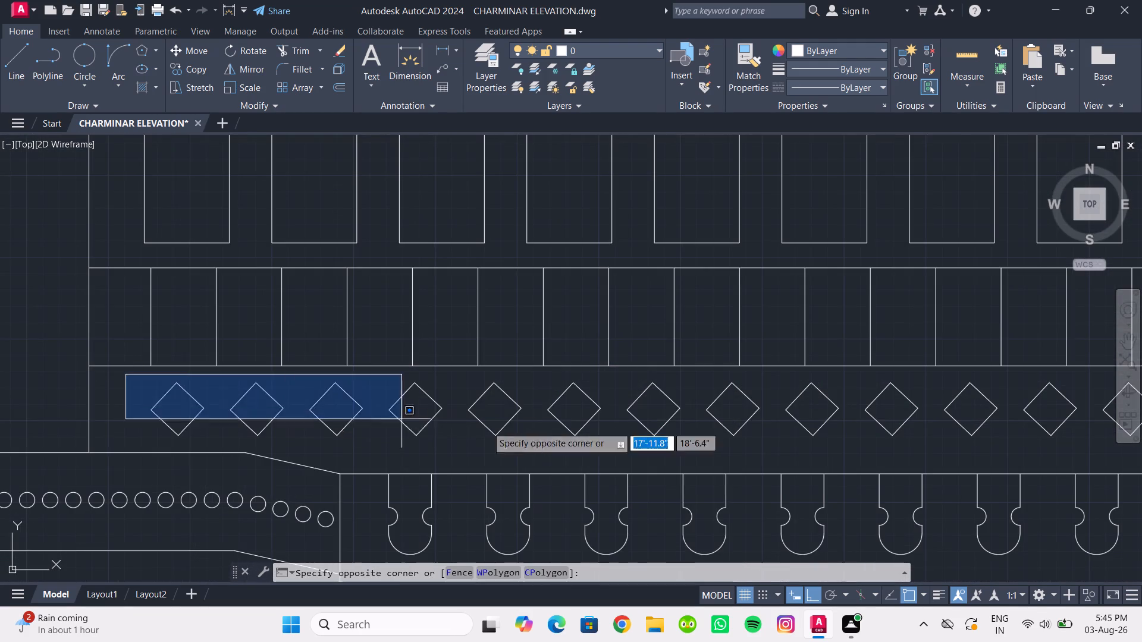
scroll(756, 441, "down", 2)
middle_click_drag(758, 441, 363, 394)
middle_click_drag(938, 404, 798, 408)
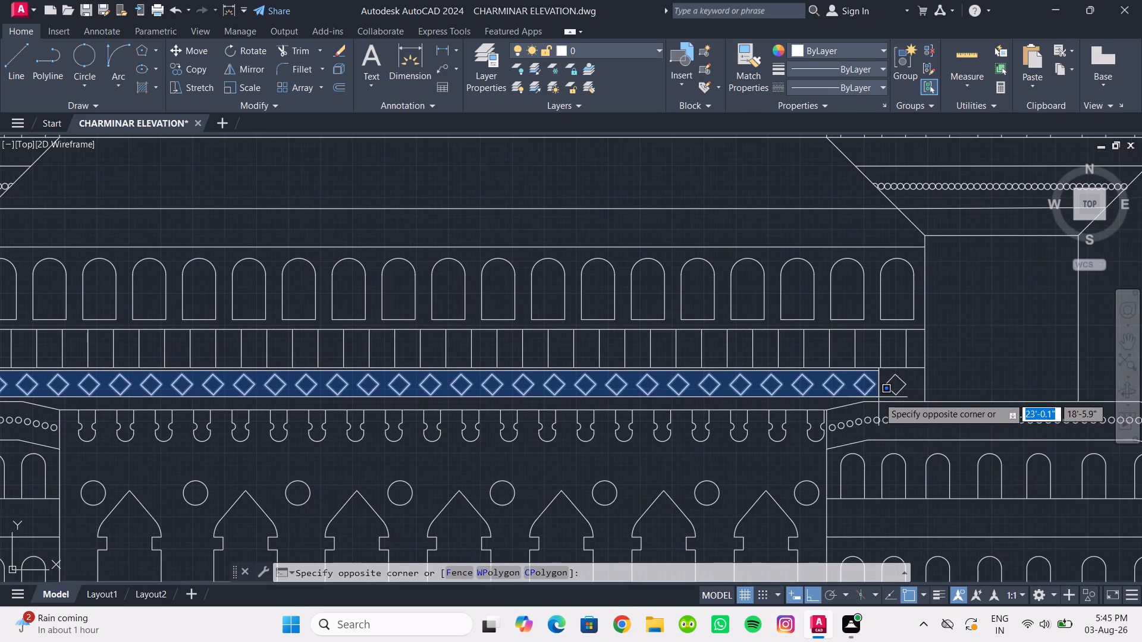
scroll(879, 397, "up", 2)
left_click(958, 405)
scroll(820, 404, "down", 2)
middle_click_drag(820, 404, 1021, 413)
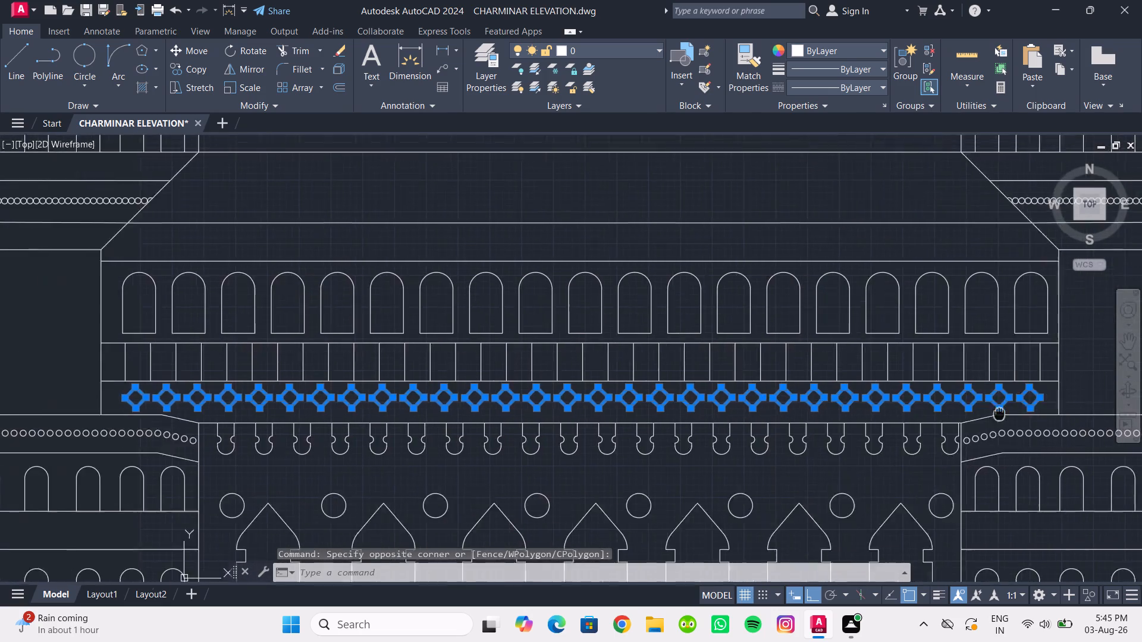
middle_click_drag(1021, 413, 1141, 408)
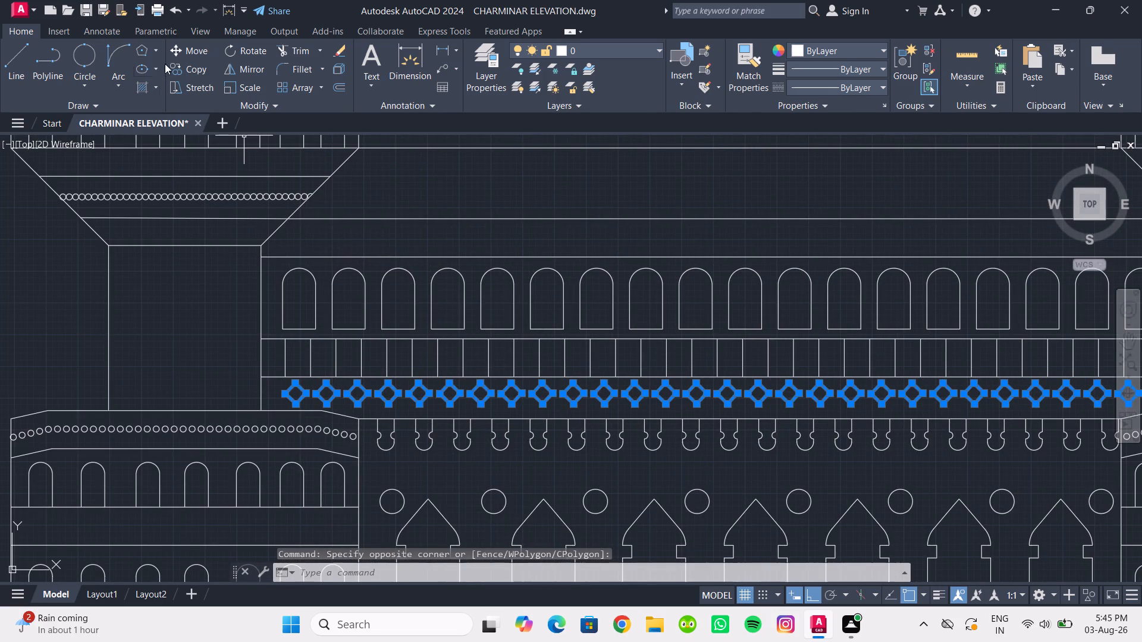
left_click(188, 62)
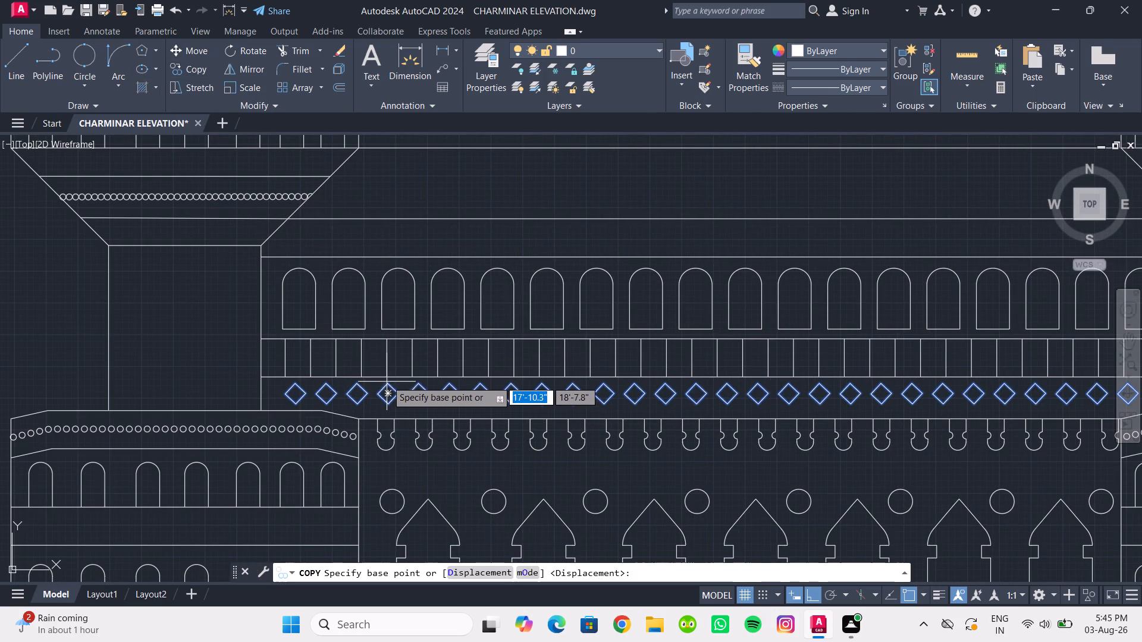
scroll(385, 382, "up", 3)
left_click_drag(387, 390, 387, 385)
scroll(396, 221, "down", 2)
middle_click_drag(396, 221, 398, 246)
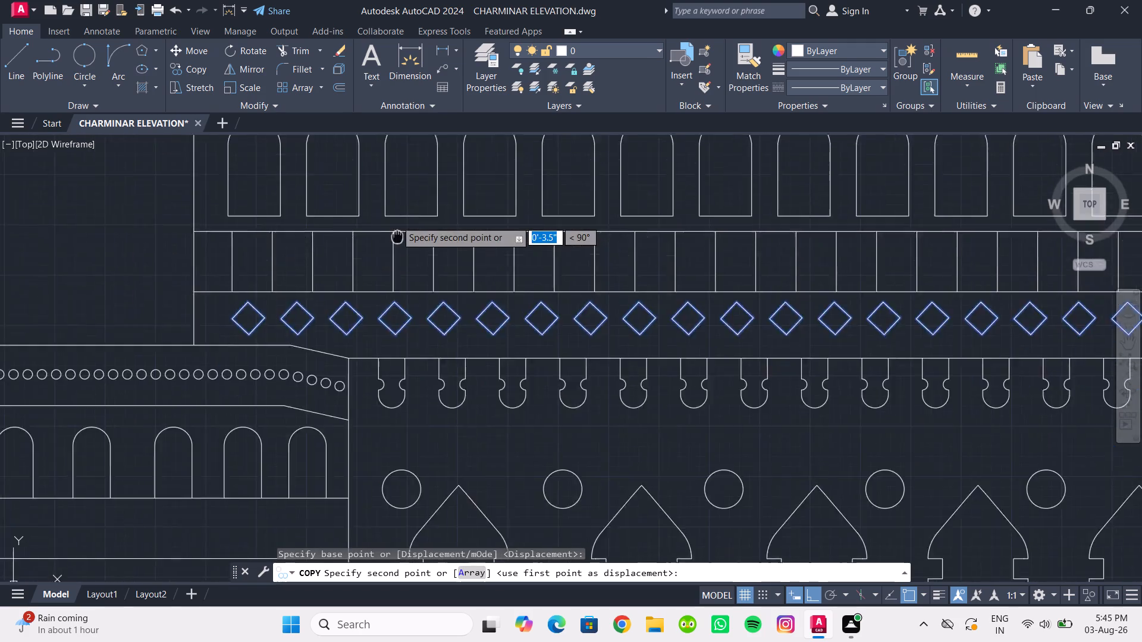
middle_click_drag(398, 246, 385, 408)
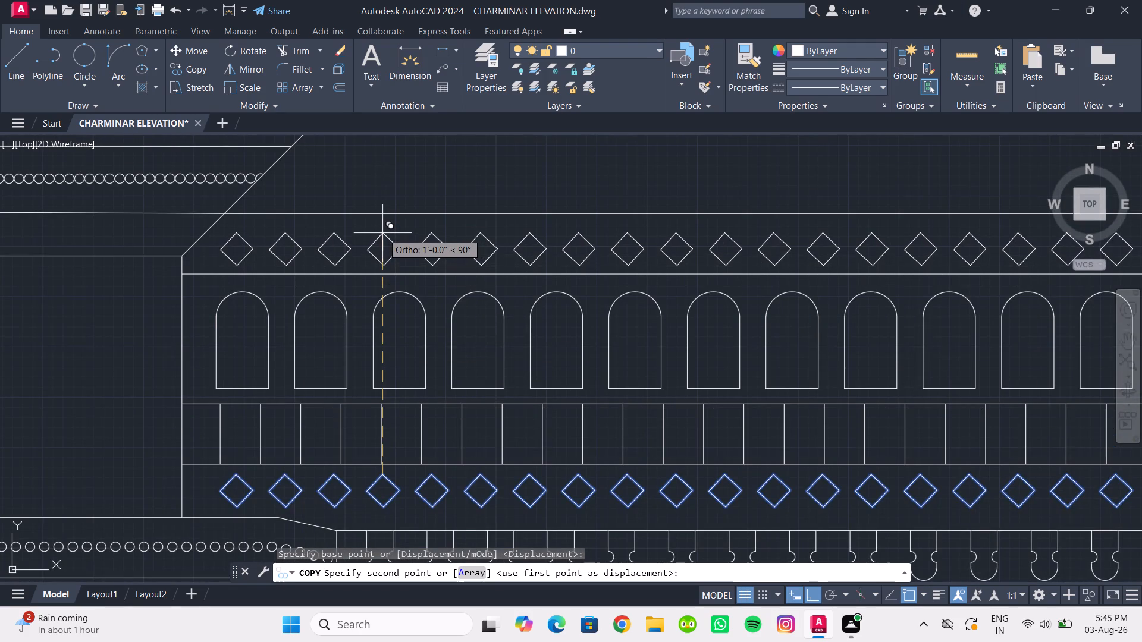
left_click(382, 230)
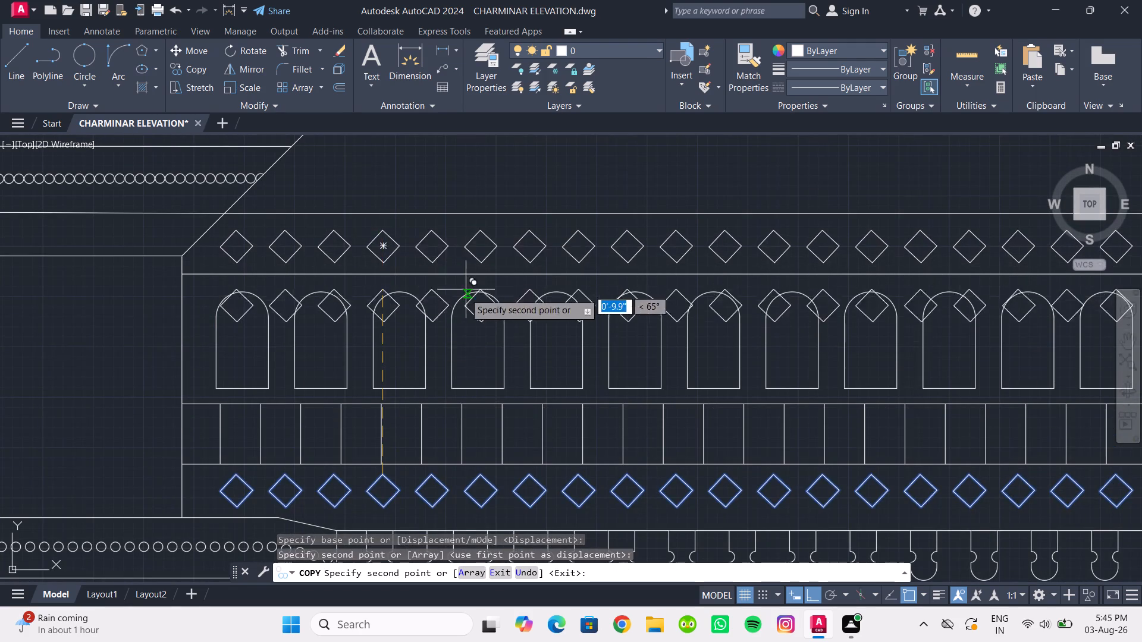
scroll(463, 295, "down", 2)
middle_click_drag(462, 295, 387, 286)
key("Escape")
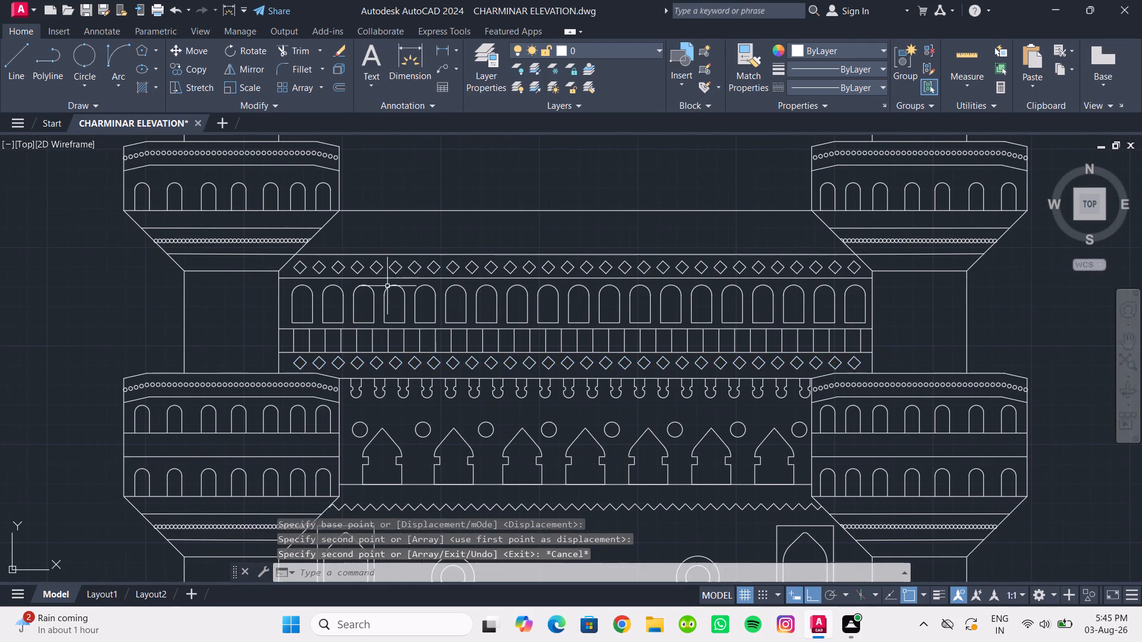
Draw a rectangle about 2.2" wide and 3.0" high in the empty band above the upper diamonds, near the left tower.
middle_click_drag(387, 286, 366, 363)
scroll(371, 298, "up", 2)
middle_click_drag(369, 297, 317, 309)
scroll(300, 309, "down", 1)
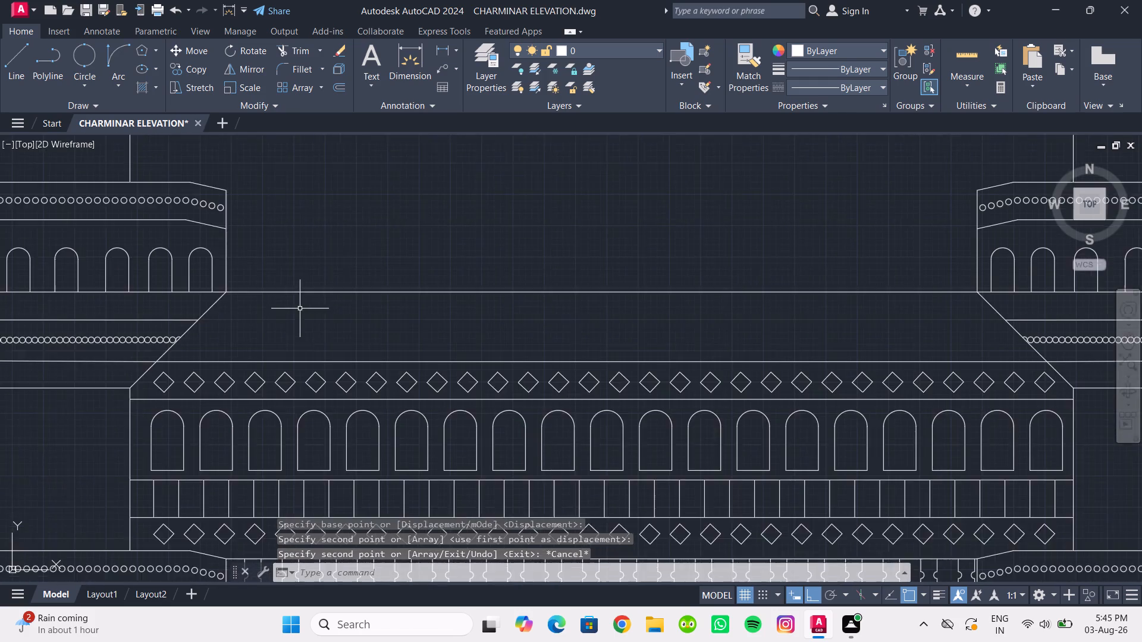
middle_click_drag(300, 309, 252, 355)
scroll(252, 355, "up", 1)
middle_click_drag(252, 355, 129, 332)
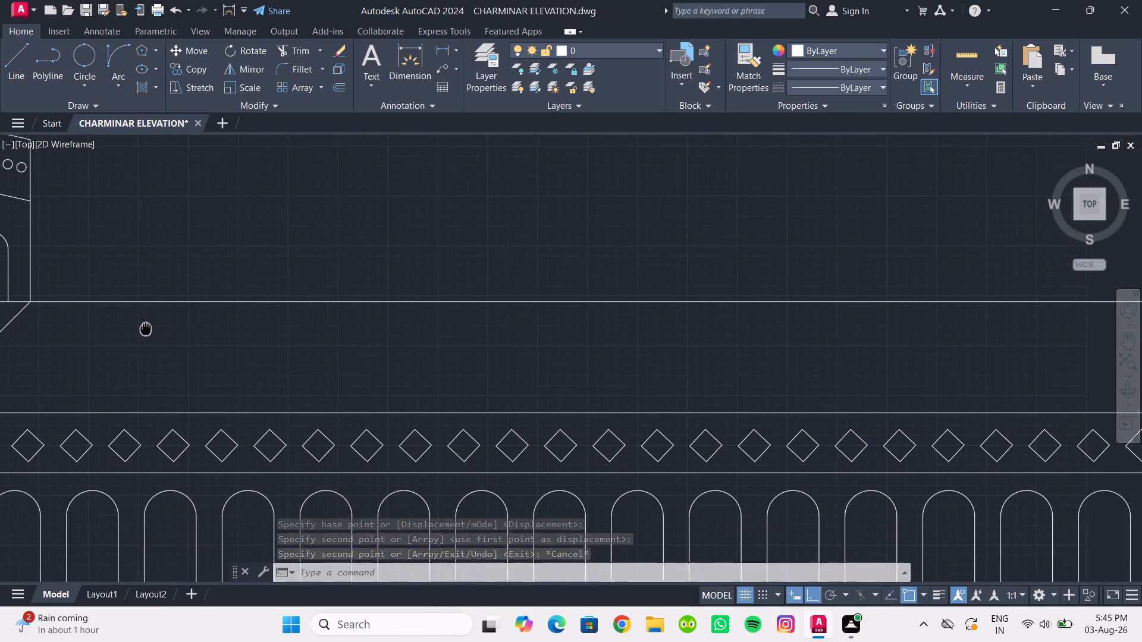
middle_click_drag(129, 332, 107, 336)
scroll(107, 336, "down", 1)
middle_click_drag(107, 336, 219, 410)
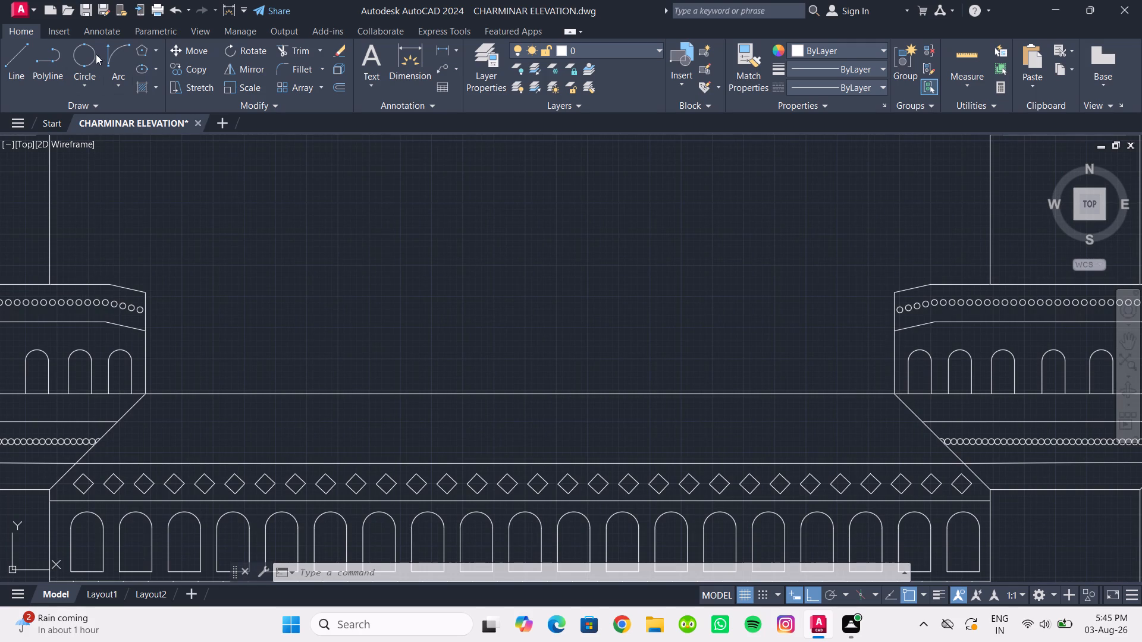
left_click(153, 49)
left_click(163, 75)
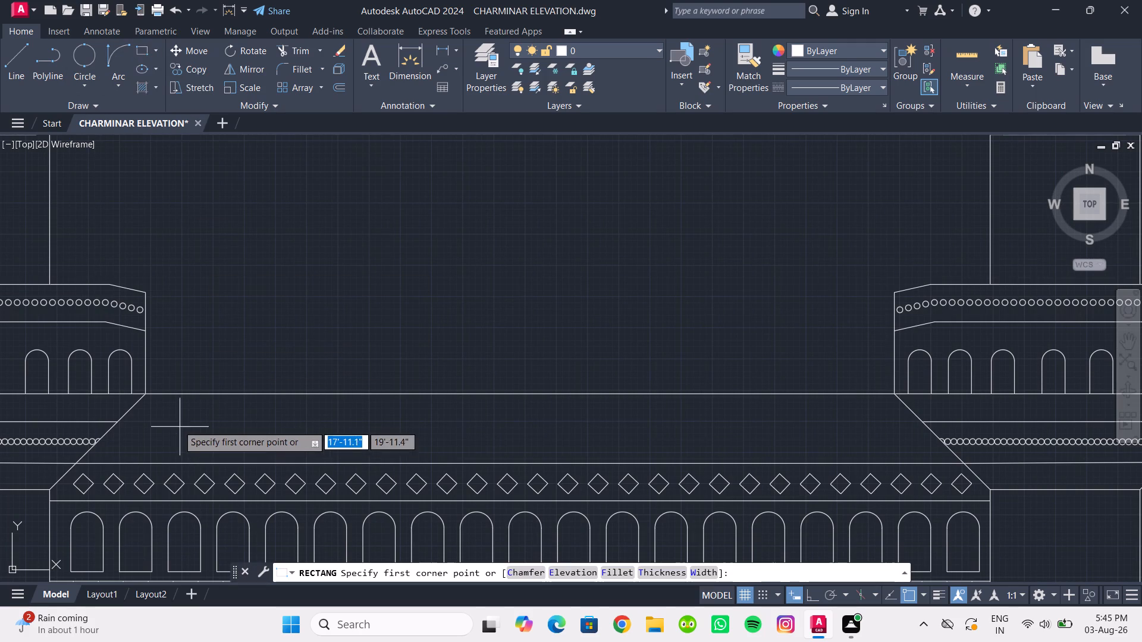
left_click(162, 416)
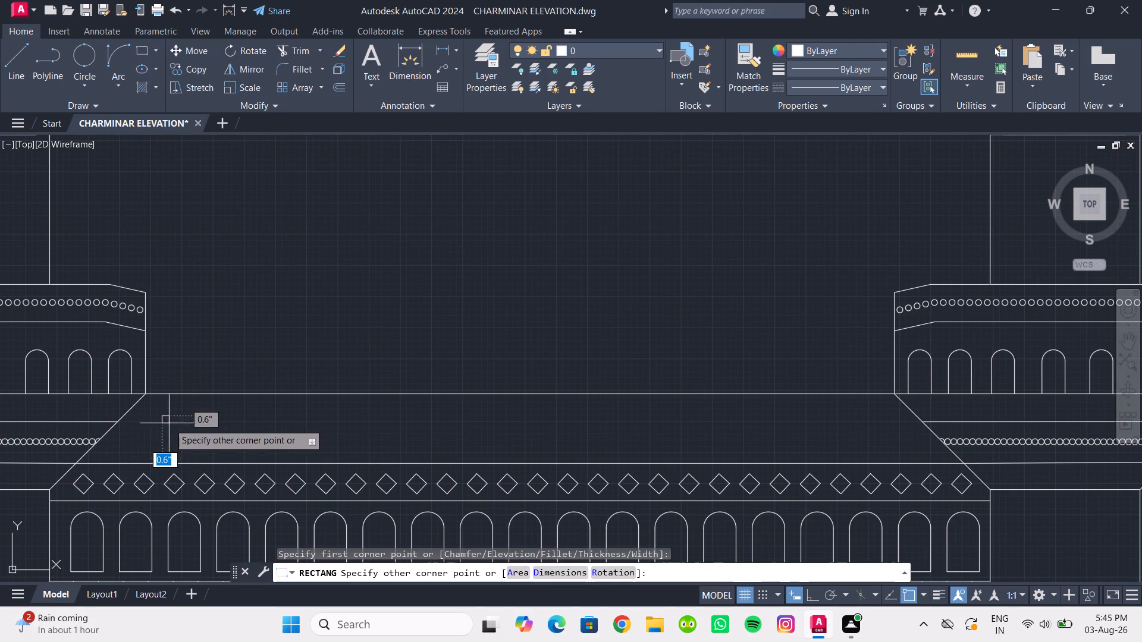
left_click(189, 454)
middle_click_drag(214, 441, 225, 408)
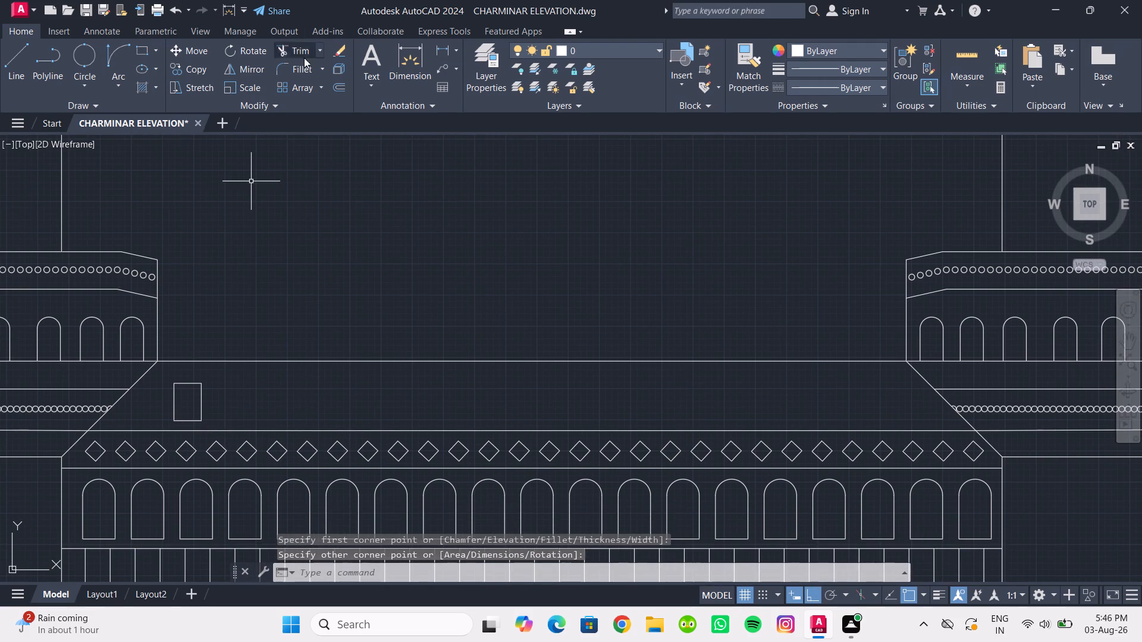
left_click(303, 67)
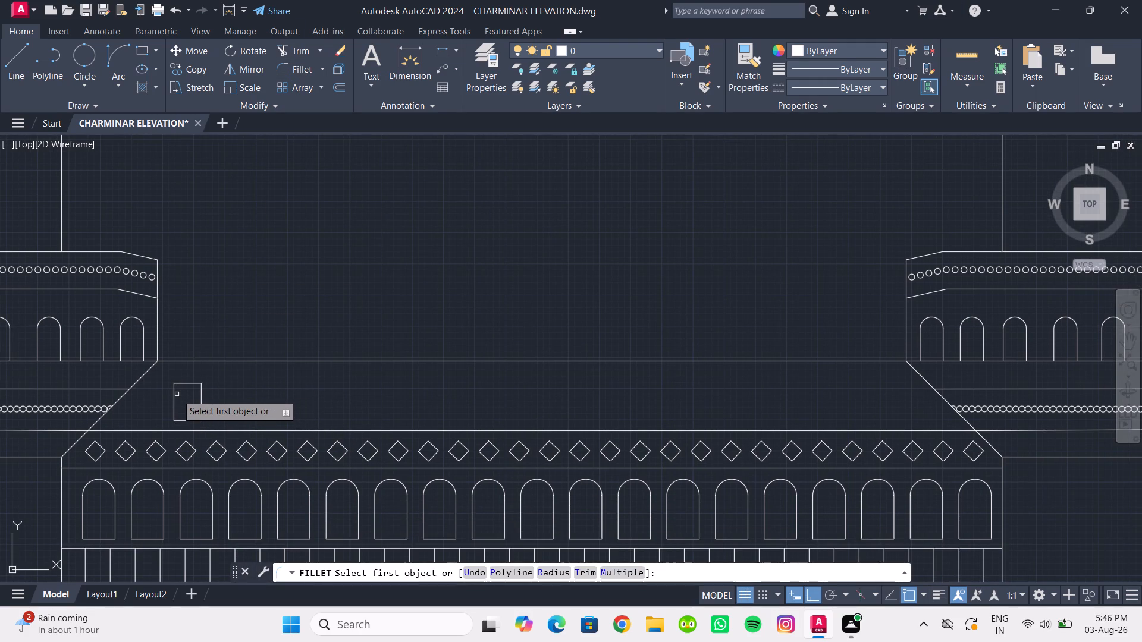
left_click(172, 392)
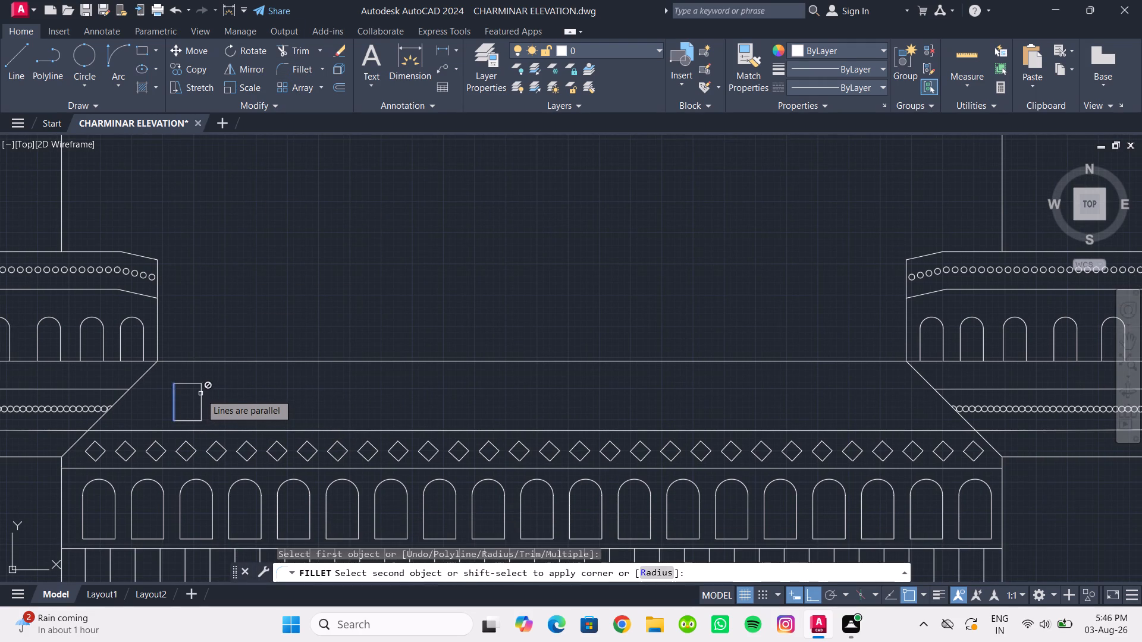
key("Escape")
Explode the small rectangle and delete its top and bottom edges, keeping the two vertical sides.
scroll(192, 387, "up", 1)
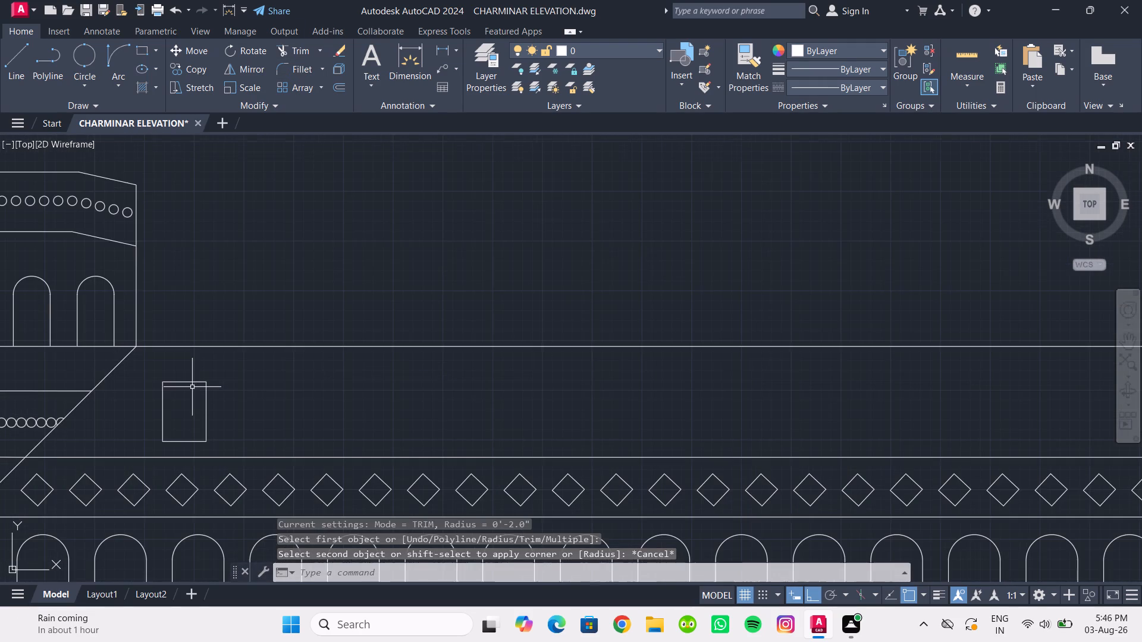
scroll(190, 385, "up", 1)
left_click_drag(190, 385, 183, 373)
left_click(176, 363)
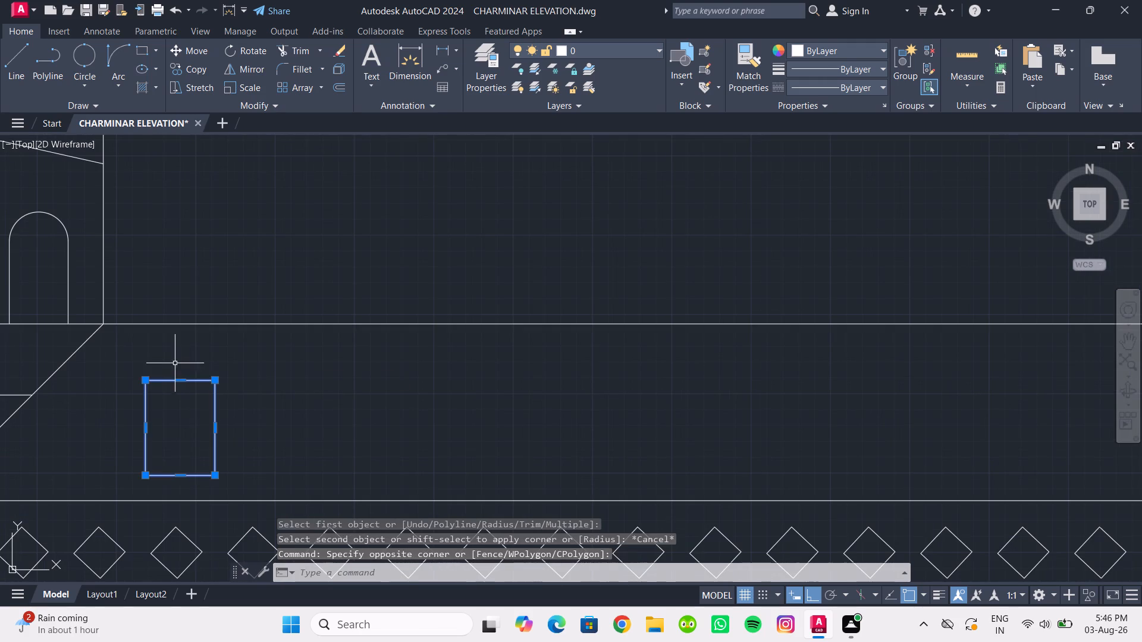
key("x")
key("Return")
left_click_drag(200, 405, 190, 391)
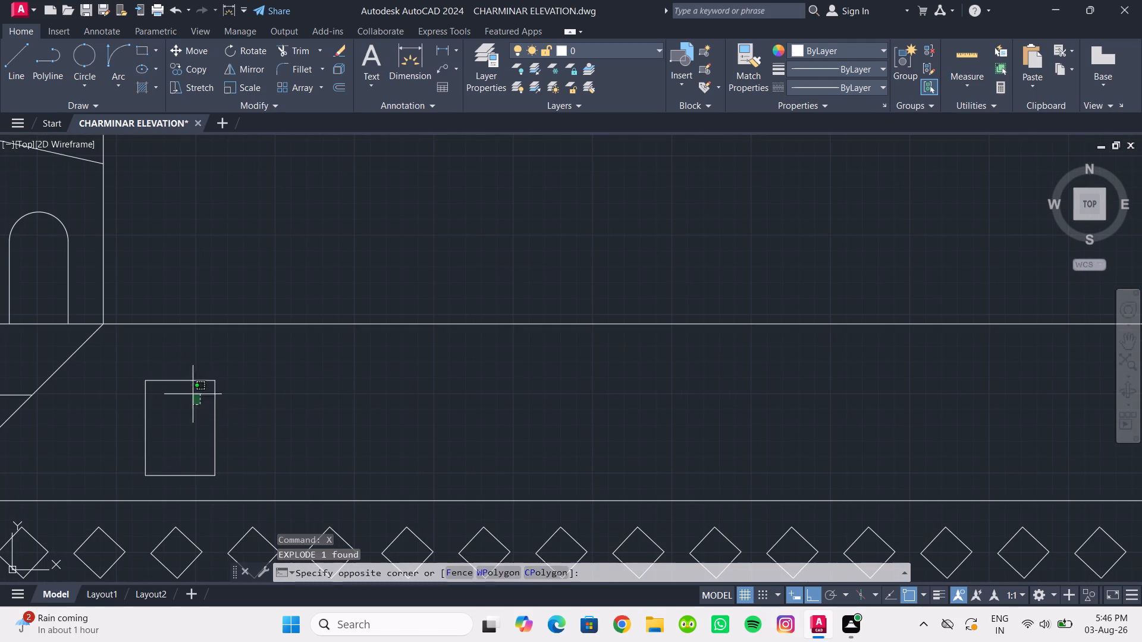
left_click(184, 373)
key("Delete")
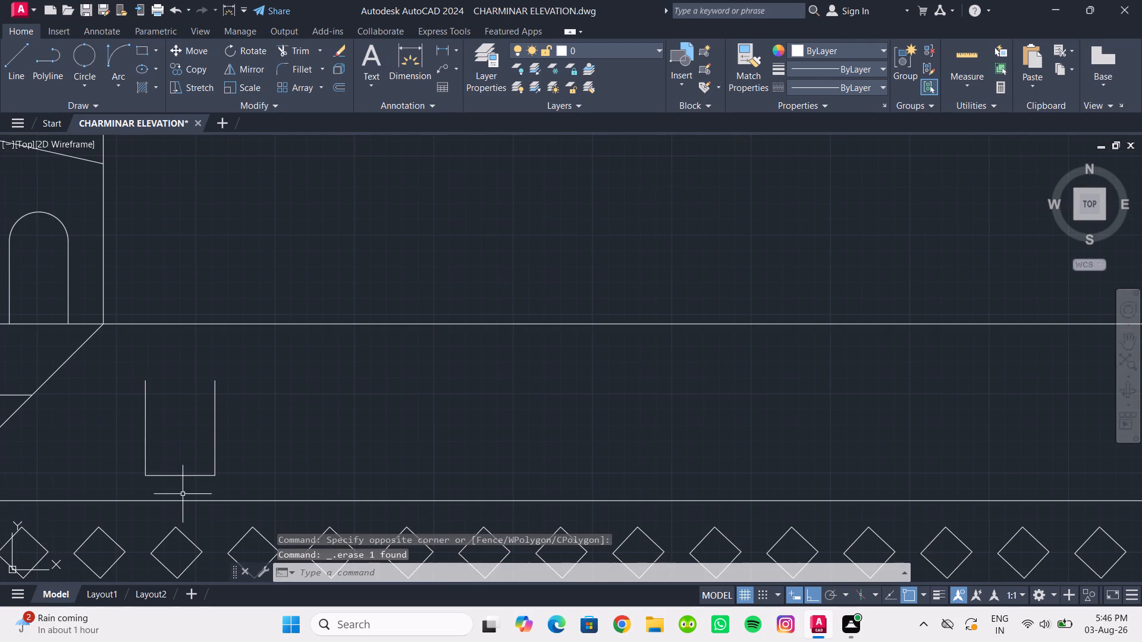
left_click_drag(183, 495, 180, 489)
left_click(174, 460)
key("Delete")
Fillet the two vertical lines together at their upper and lower ends to form a slot with rounded ends.
left_click(283, 71)
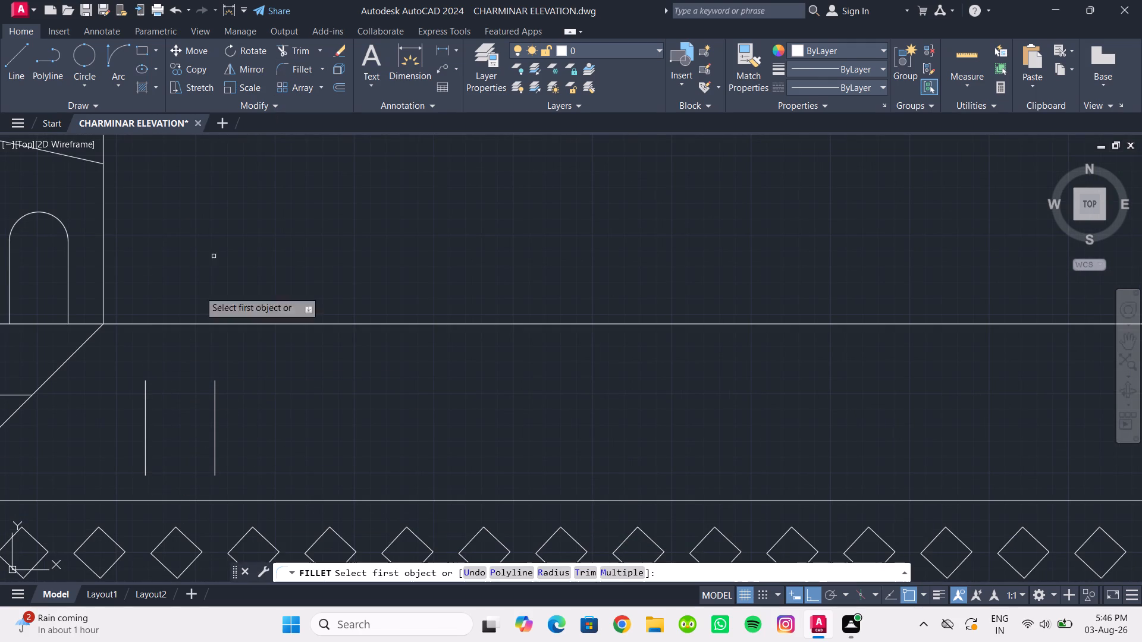
left_click(146, 395)
left_click(215, 401)
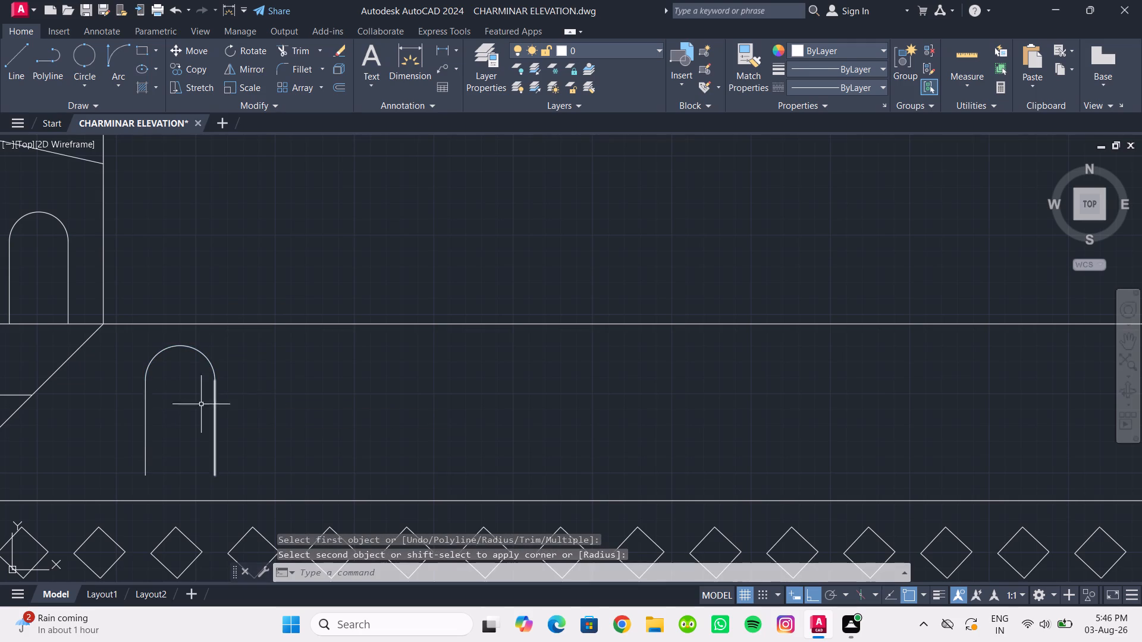
left_click(286, 68)
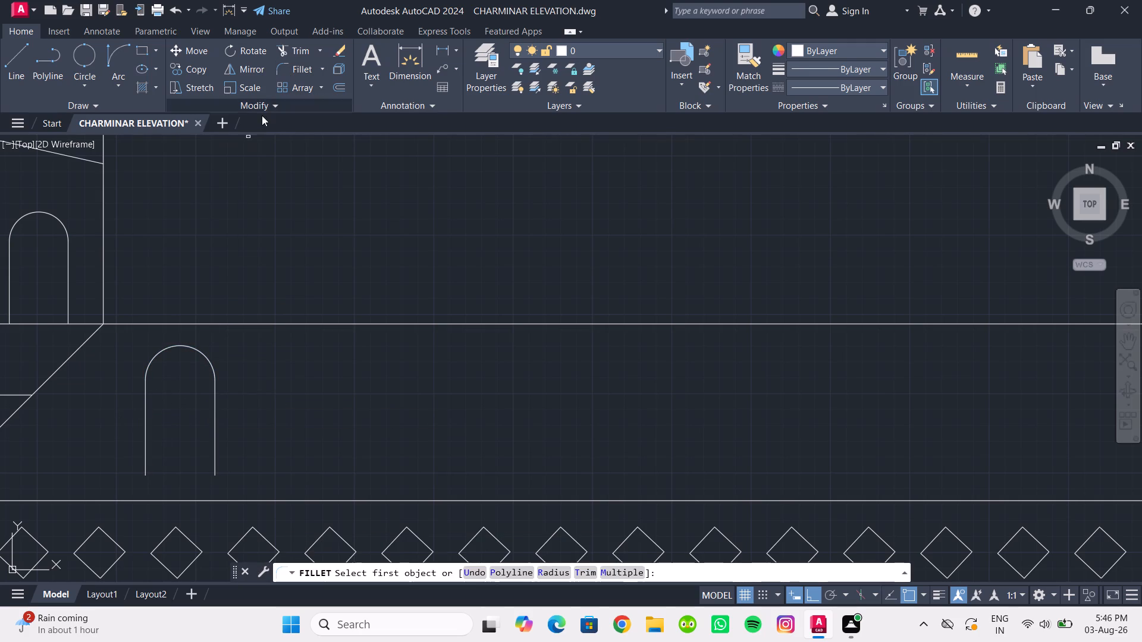
left_click(144, 442)
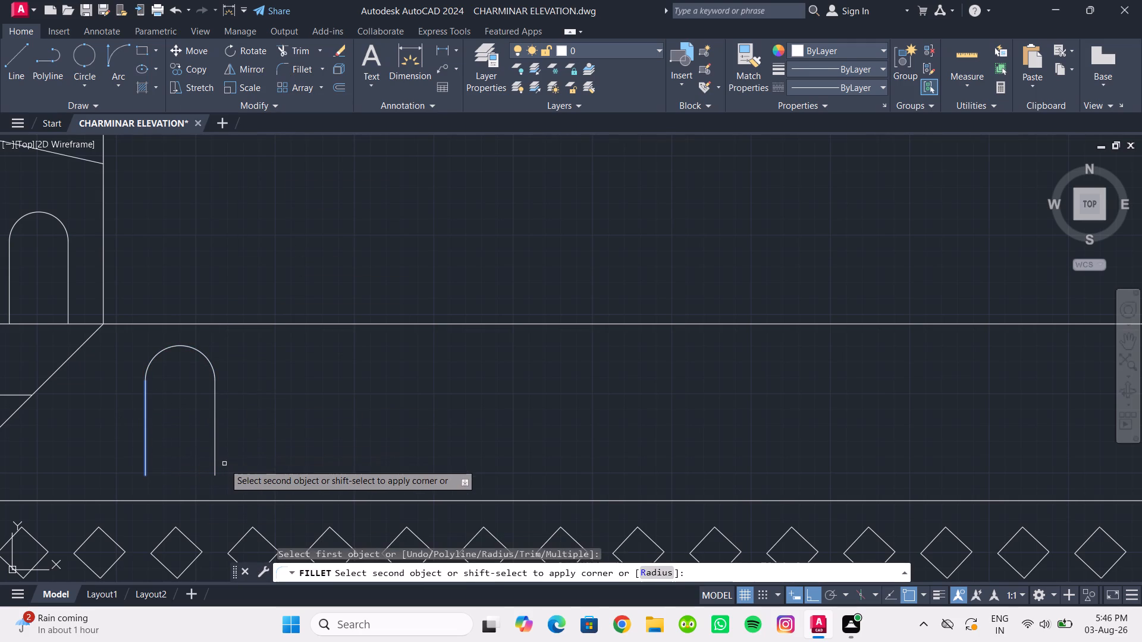
left_click(215, 465)
Move the whole slot straight up by about 0.4" inside the band above the upper diamonds.
scroll(237, 458, "down", 1)
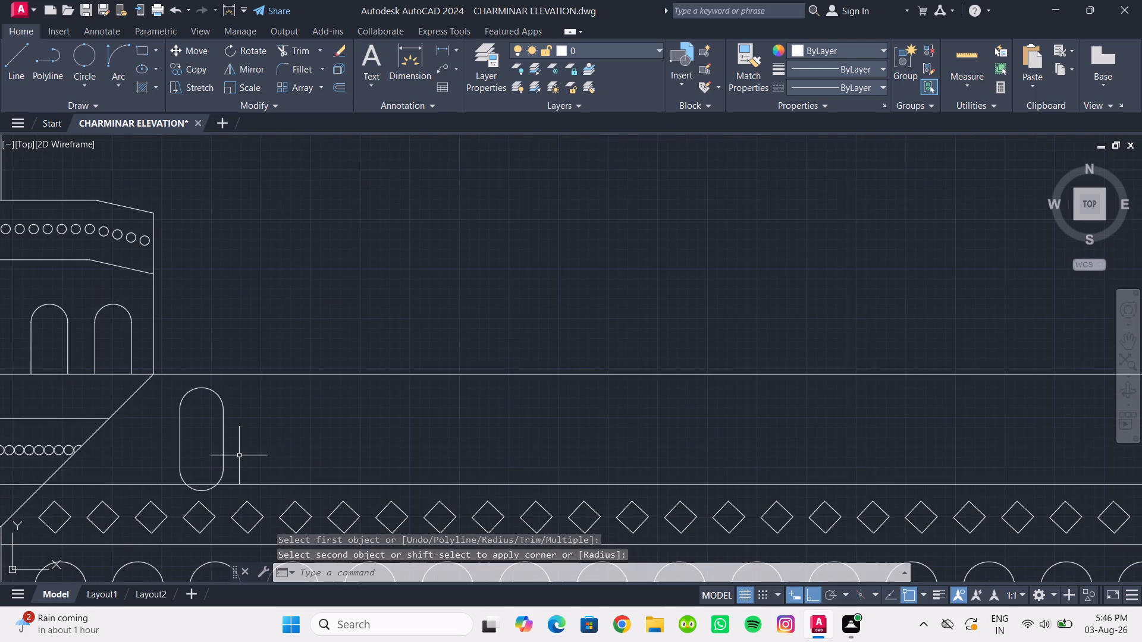
middle_click_drag(239, 455, 247, 404)
left_click(254, 430)
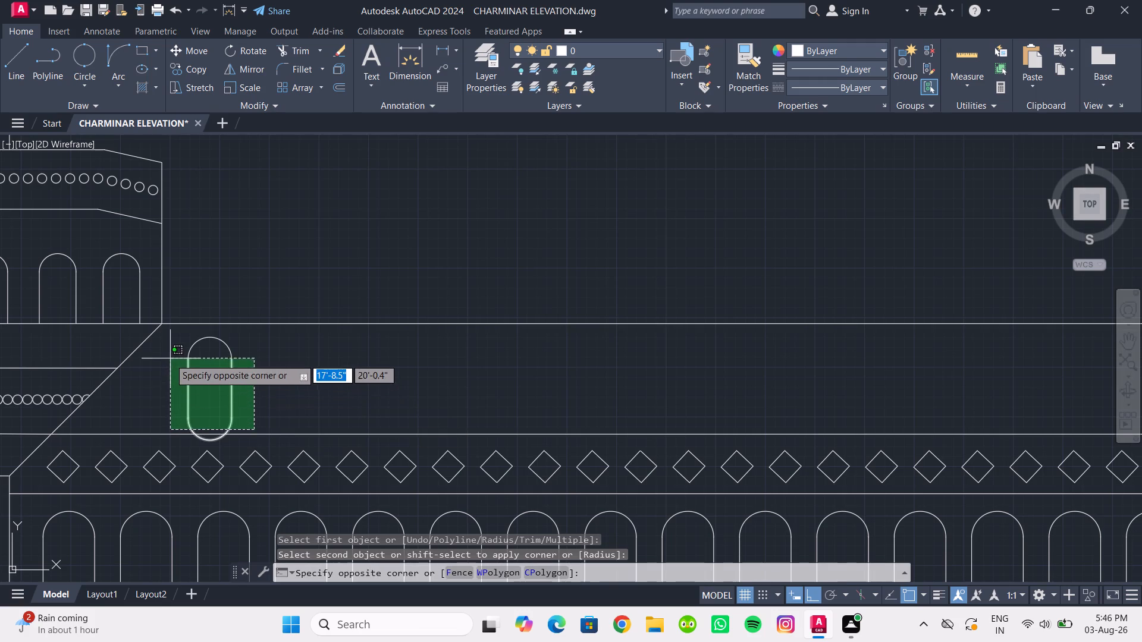
left_click(170, 348)
scroll(227, 361, "up", 1)
middle_click_drag(227, 362, 233, 347)
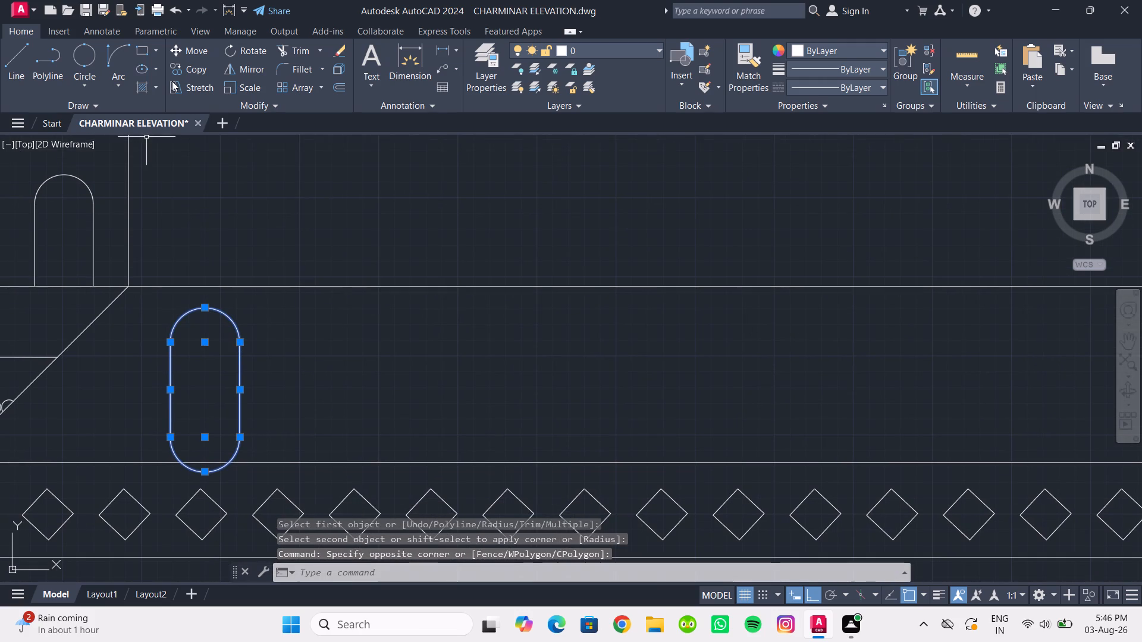
left_click(187, 48)
scroll(219, 386, "up", 1)
left_click(209, 394)
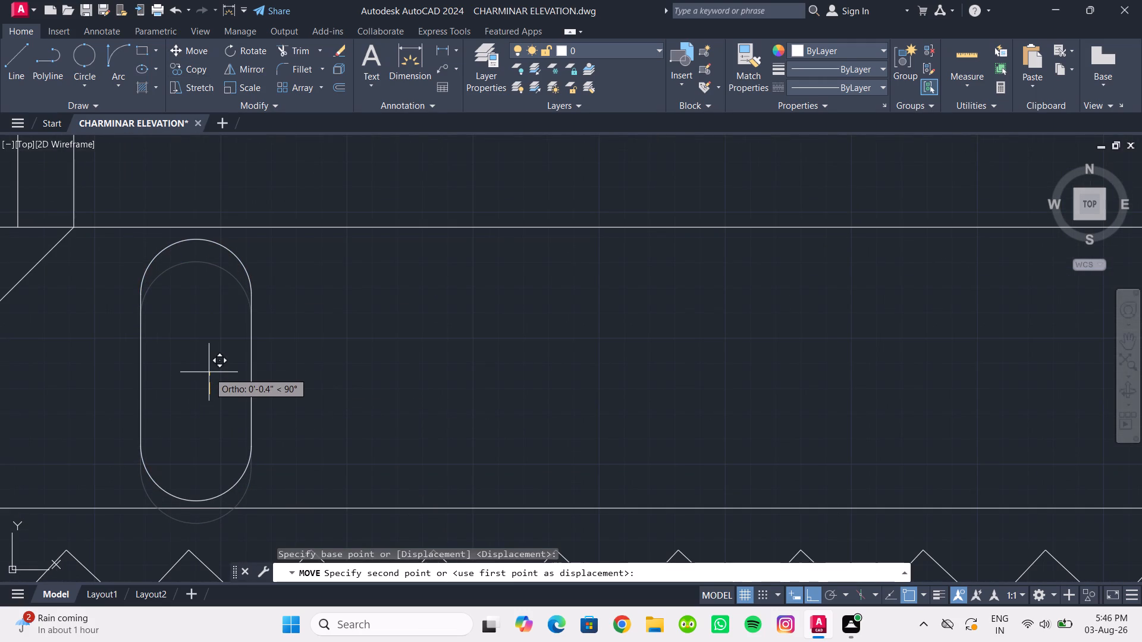
left_click(209, 372)
Shorten both vertical sides of the slot by about 0.8" from their upper ends.
scroll(256, 377, "down", 3)
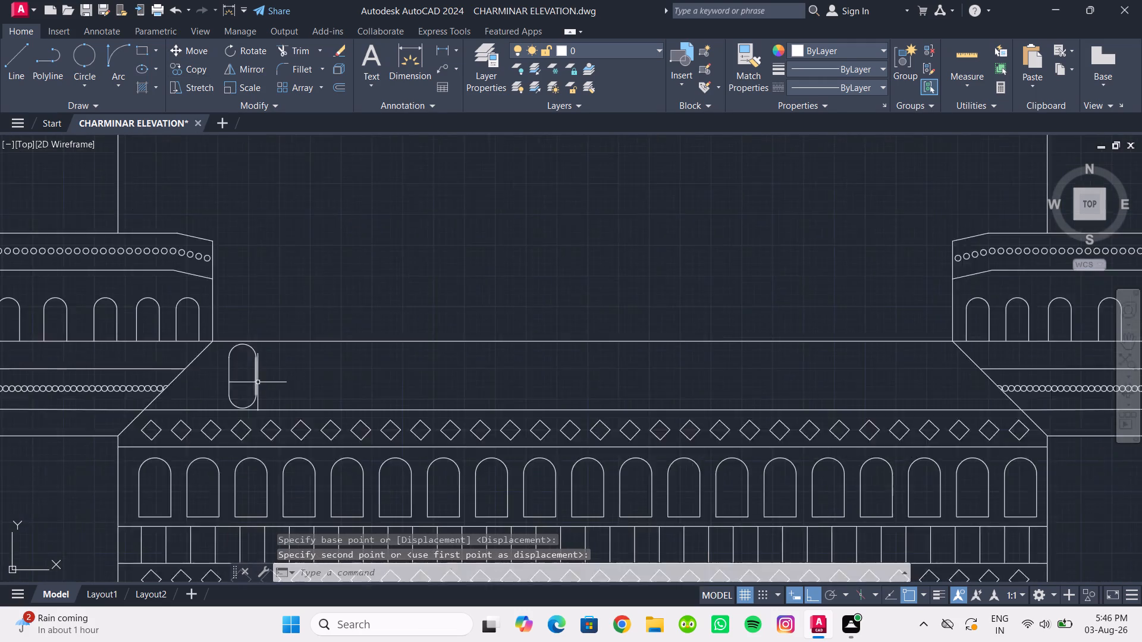
scroll(258, 382, "down", 1)
middle_click_drag(284, 388, 266, 396)
scroll(275, 394, "down", 1)
middle_click(275, 394)
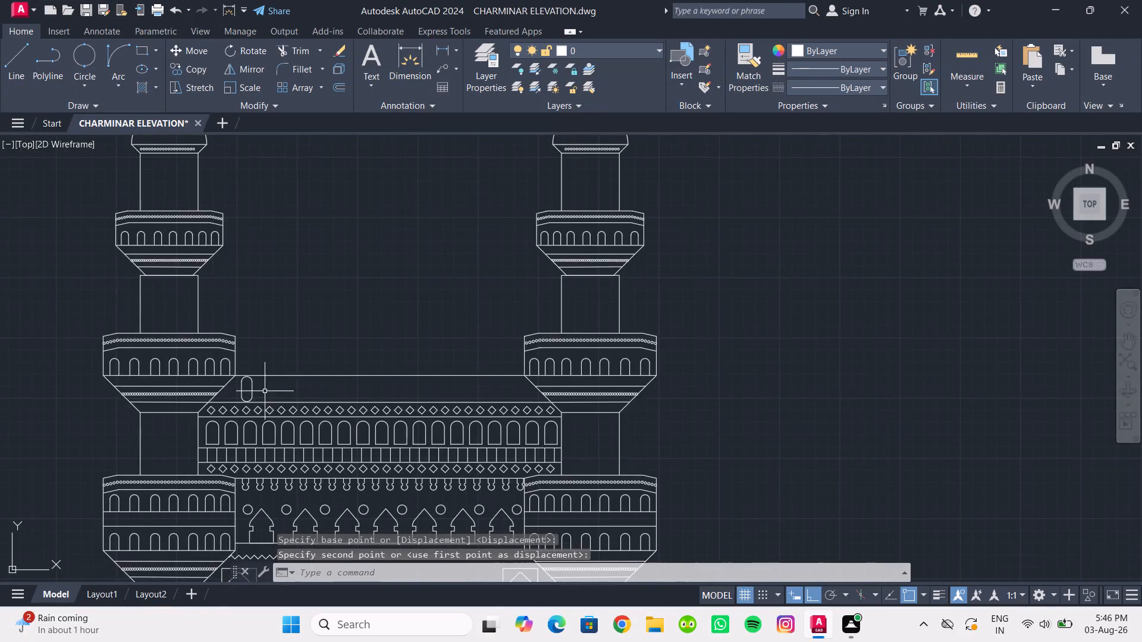
scroll(262, 391, "up", 2)
scroll(214, 385, "up", 1)
middle_click_drag(209, 378, 203, 375)
scroll(193, 366, "up", 2)
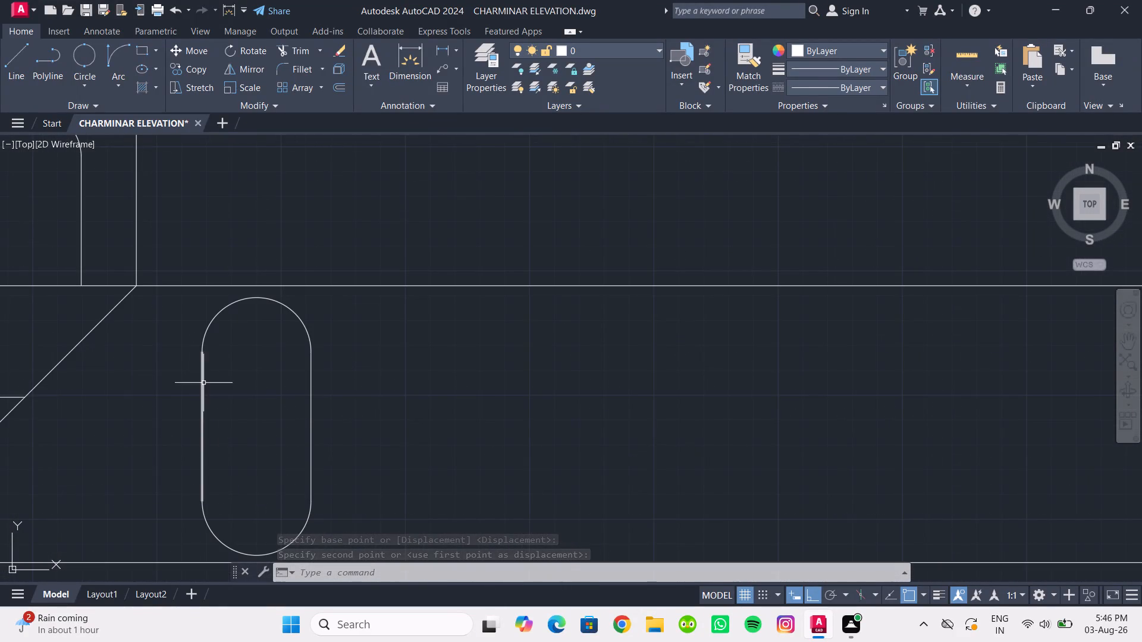
left_click(207, 387)
left_click(346, 412)
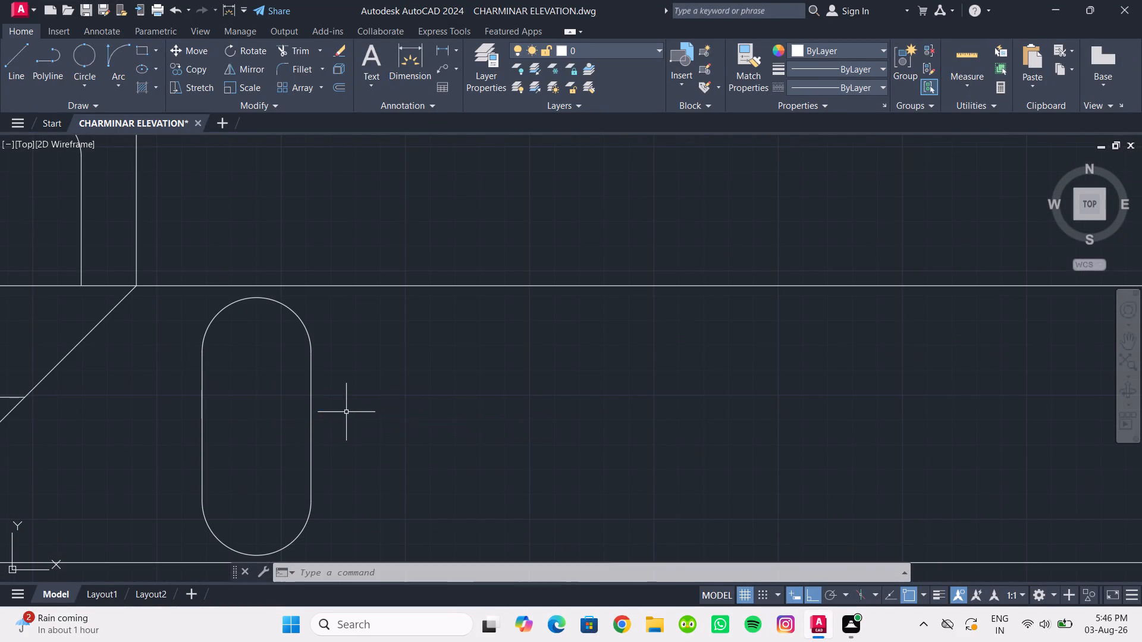
left_click_drag(345, 416, 318, 414)
left_click(198, 395)
left_click(203, 351)
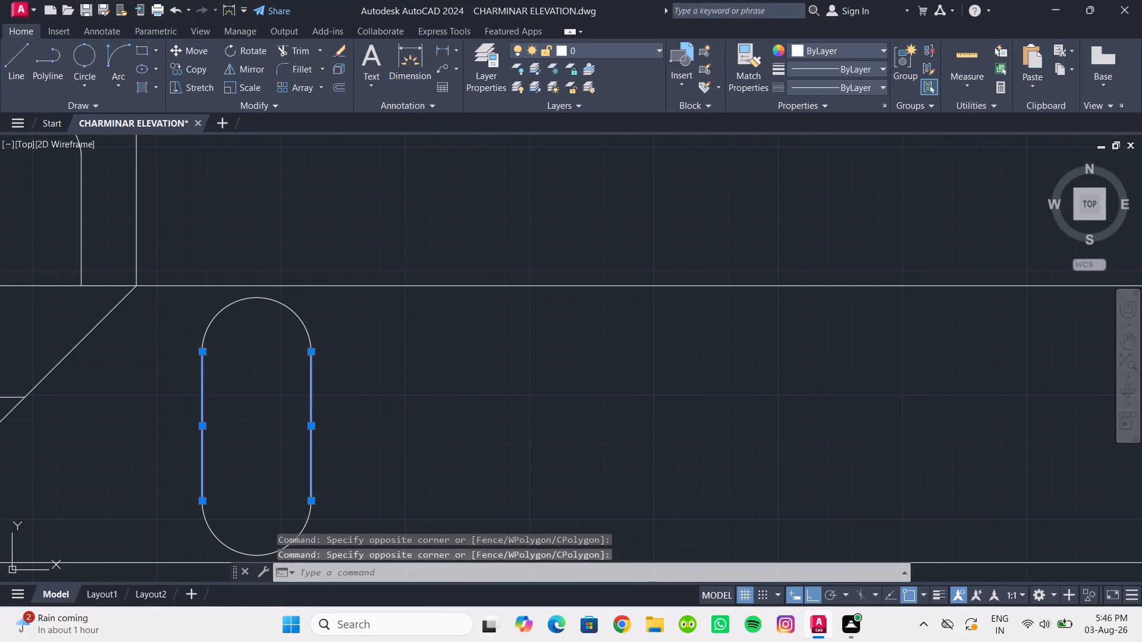
left_click(211, 392)
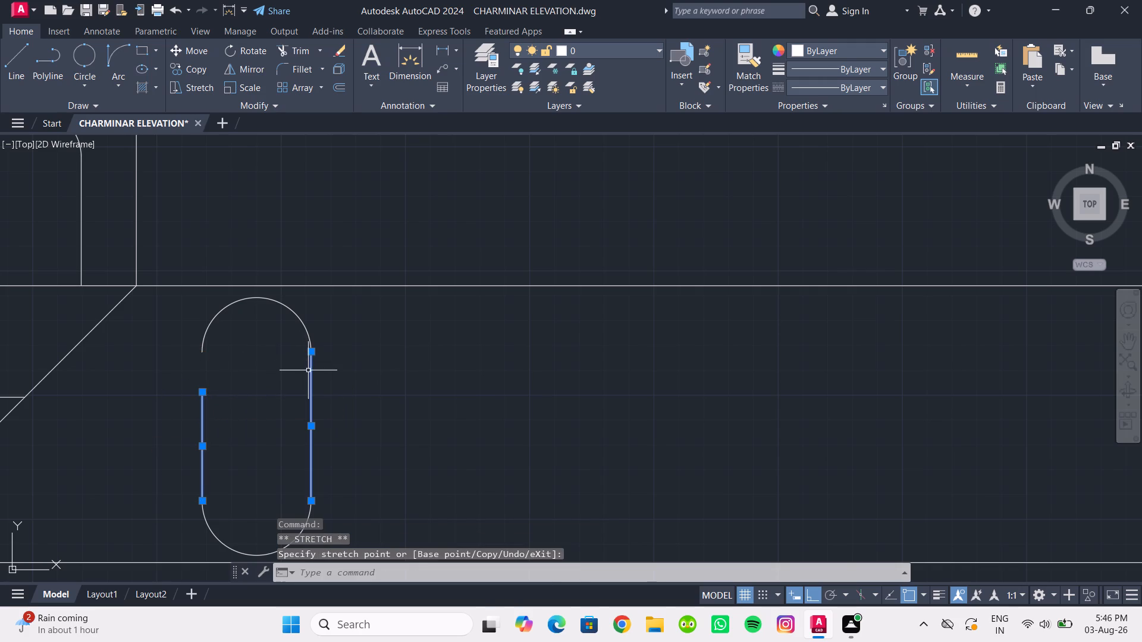
left_click(309, 379)
left_click(328, 392)
left_click_drag(323, 392, 305, 388)
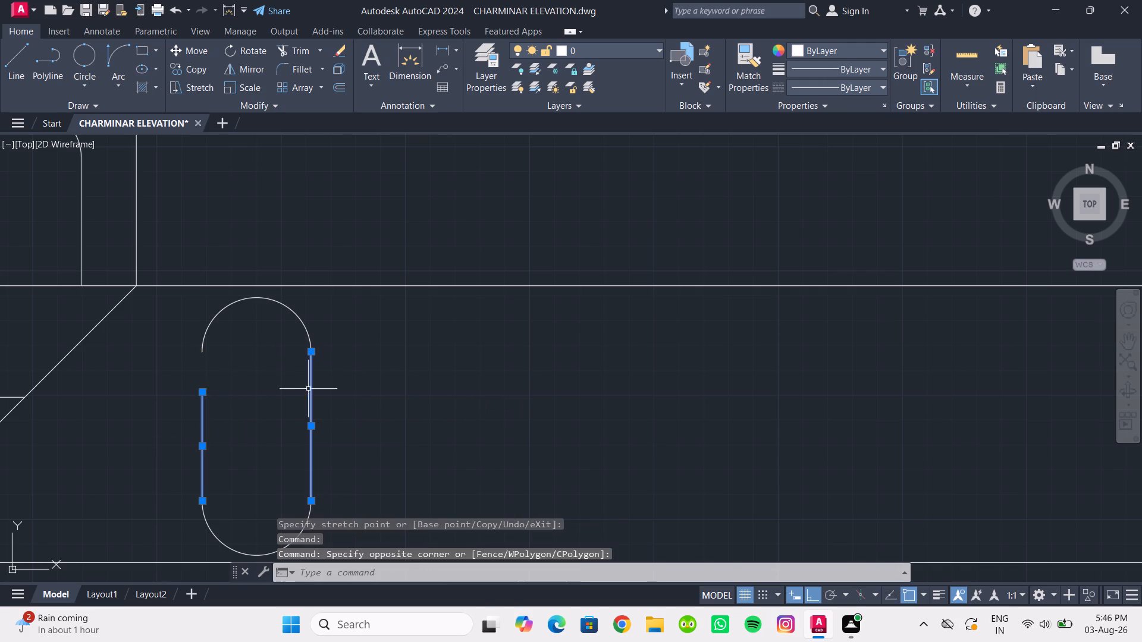
left_click_drag(305, 388, 306, 388)
left_click_drag(325, 395, 319, 392)
left_click(289, 385)
left_click(313, 354)
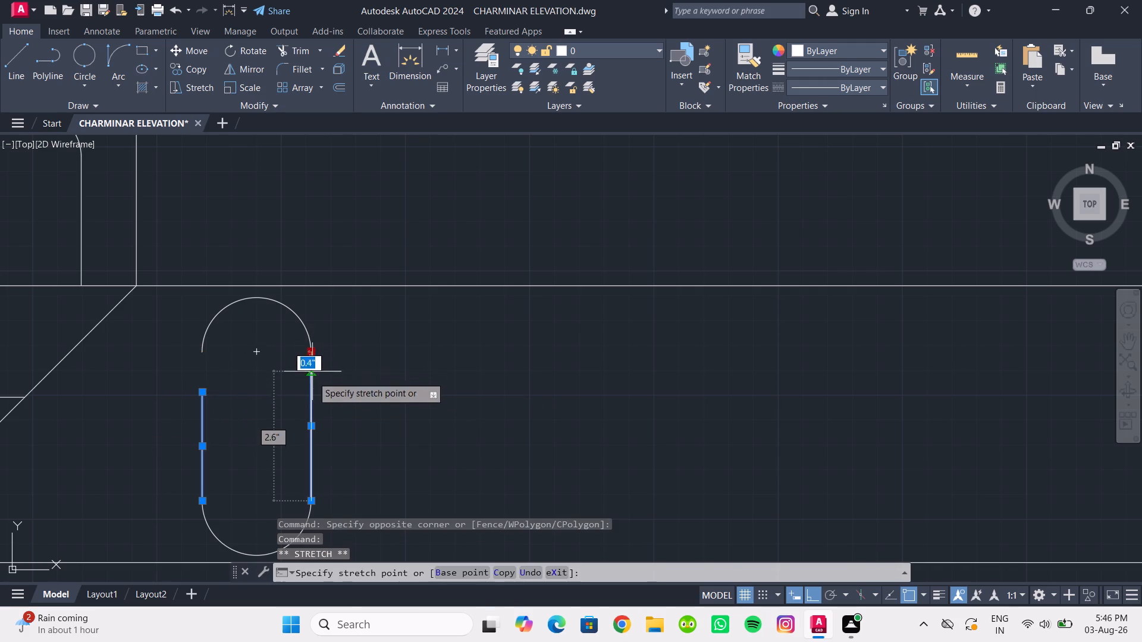
left_click(312, 392)
Move the slot's top arc straight down onto the upper ends of the shortened sides.
left_click_drag(341, 370, 319, 358)
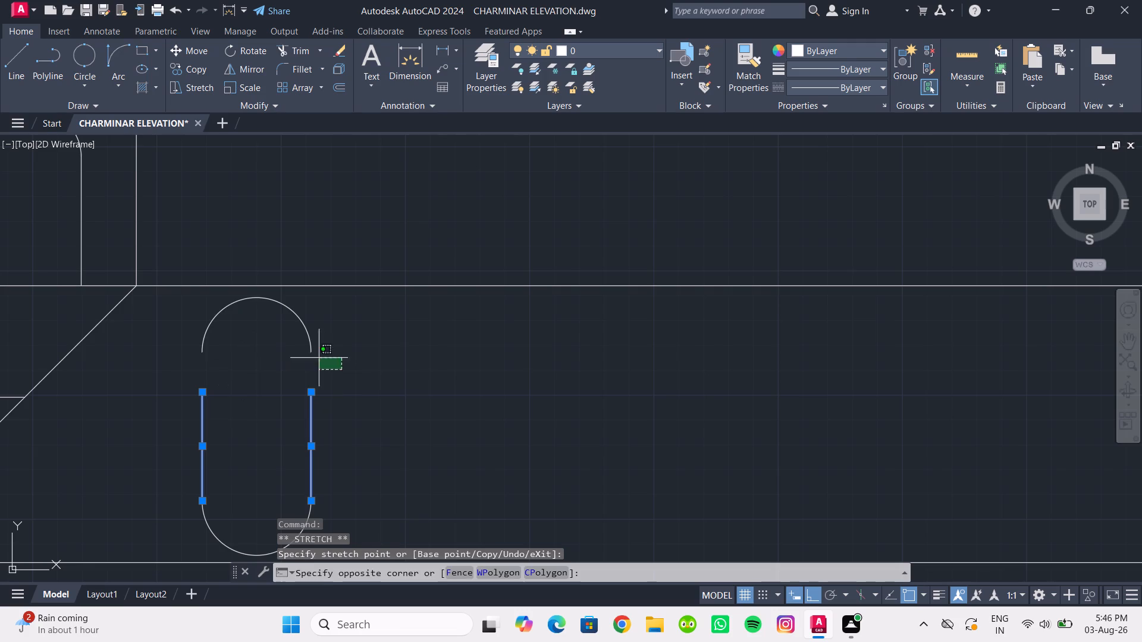
left_click(197, 319)
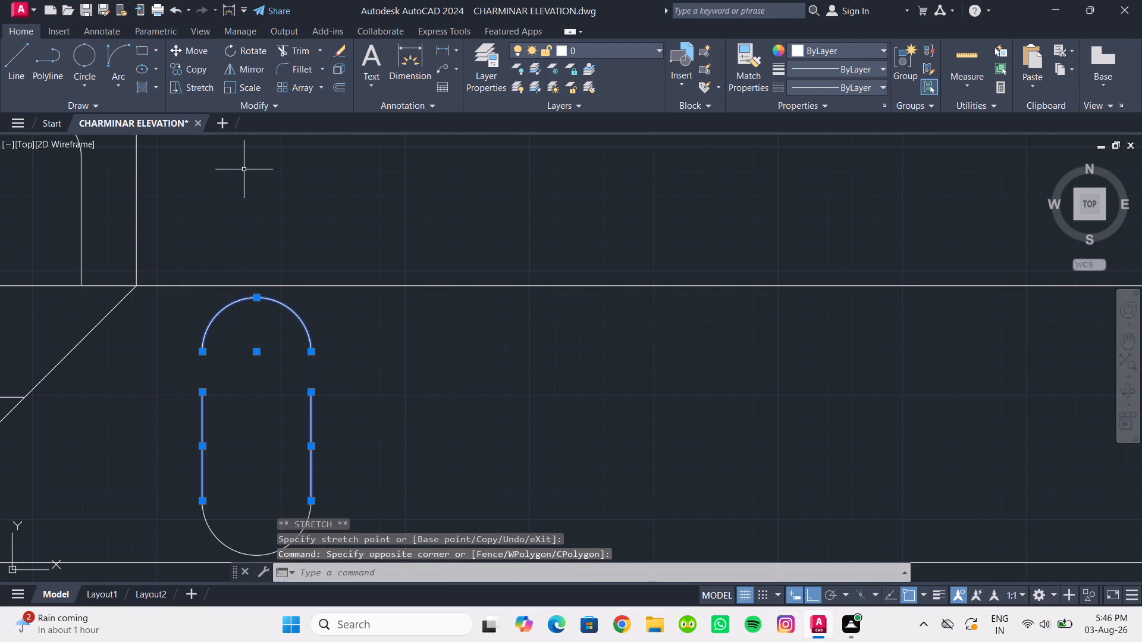
key("Escape")
left_click_drag(334, 348, 310, 333)
left_click(290, 323)
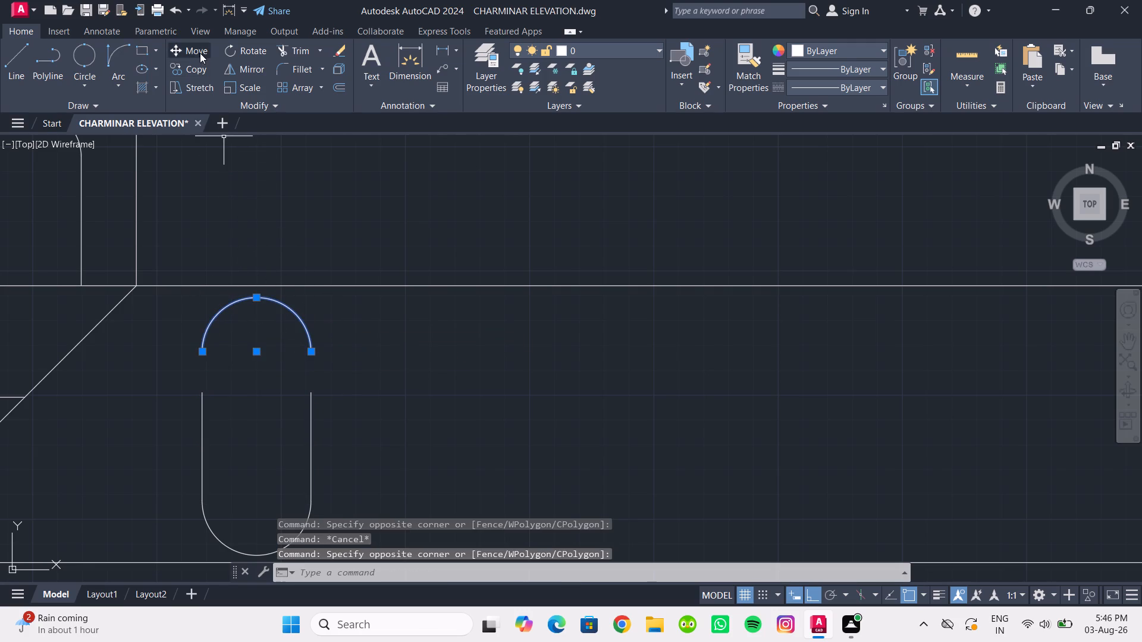
left_click(199, 52)
left_click(312, 350)
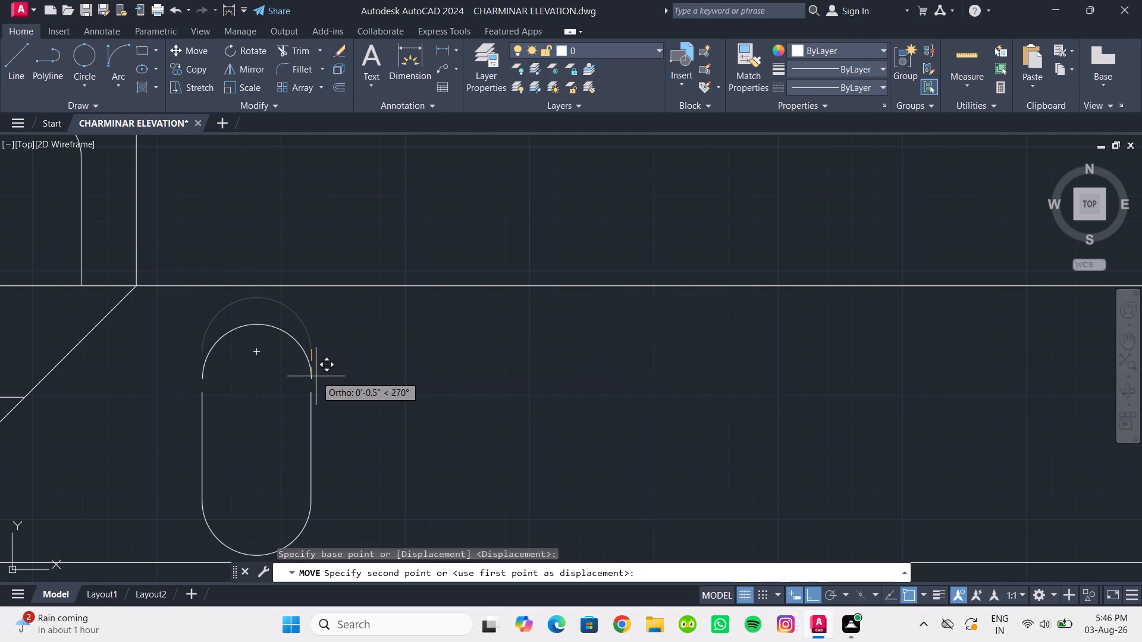
left_click(312, 394)
key("Escape")
Shorten the slot's right and left sides again by about 0.8" each from their upper ends.
scroll(334, 417, "down", 1)
middle_click_drag(334, 417, 337, 361)
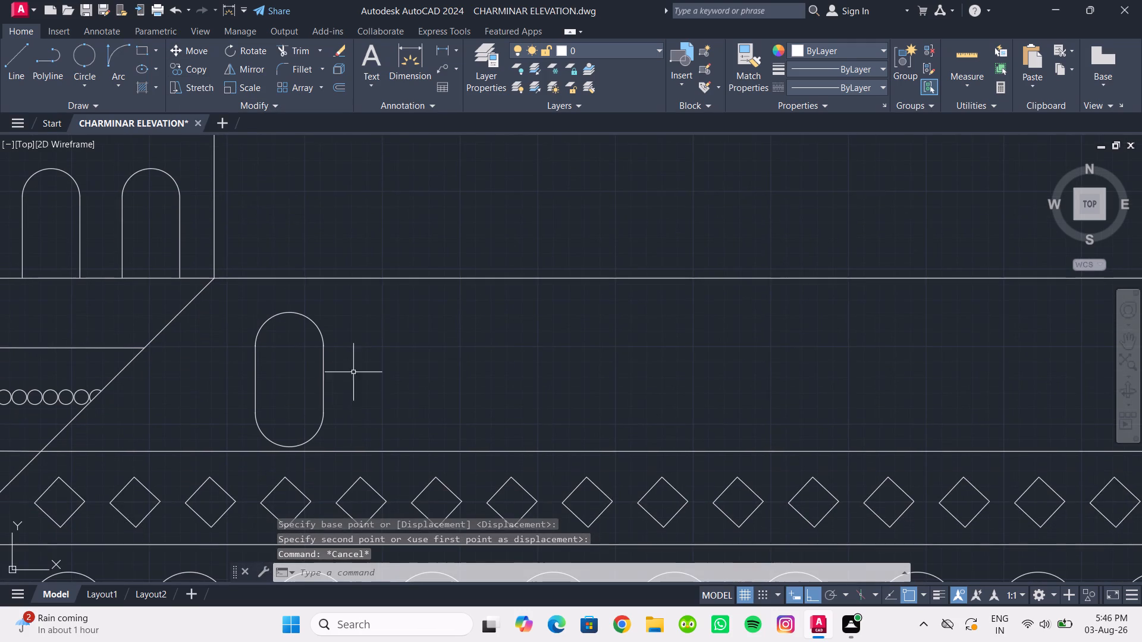
middle_click_drag(341, 413, 335, 394)
scroll(333, 391, "down", 3)
scroll(333, 391, "up", 3)
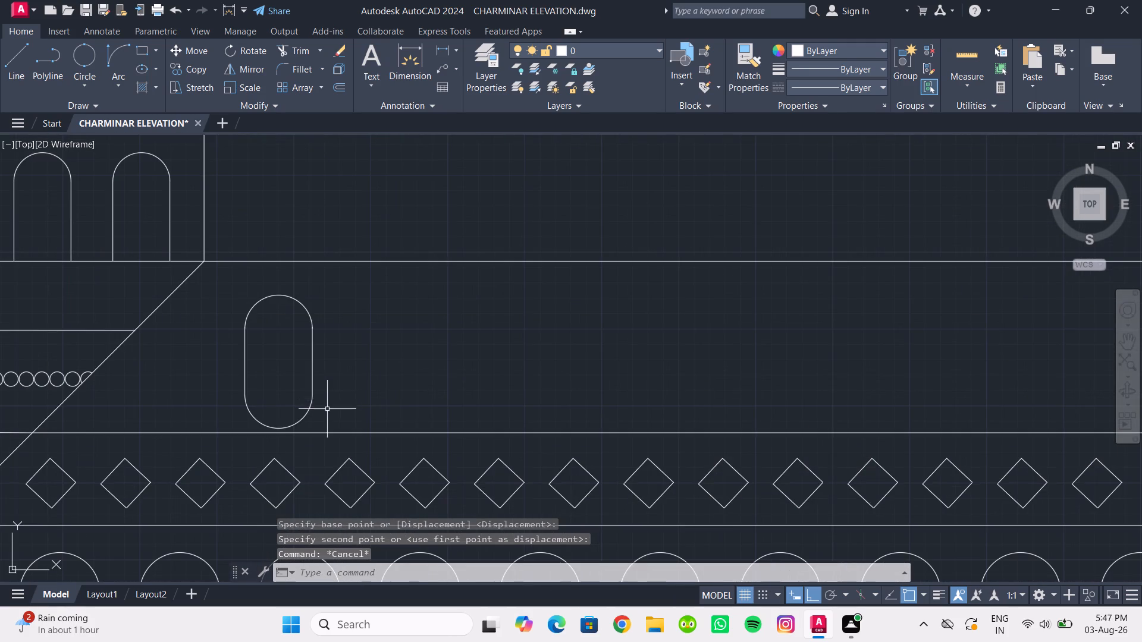
scroll(311, 360, "up", 3)
left_click(312, 349)
scroll(322, 348, "down", 2)
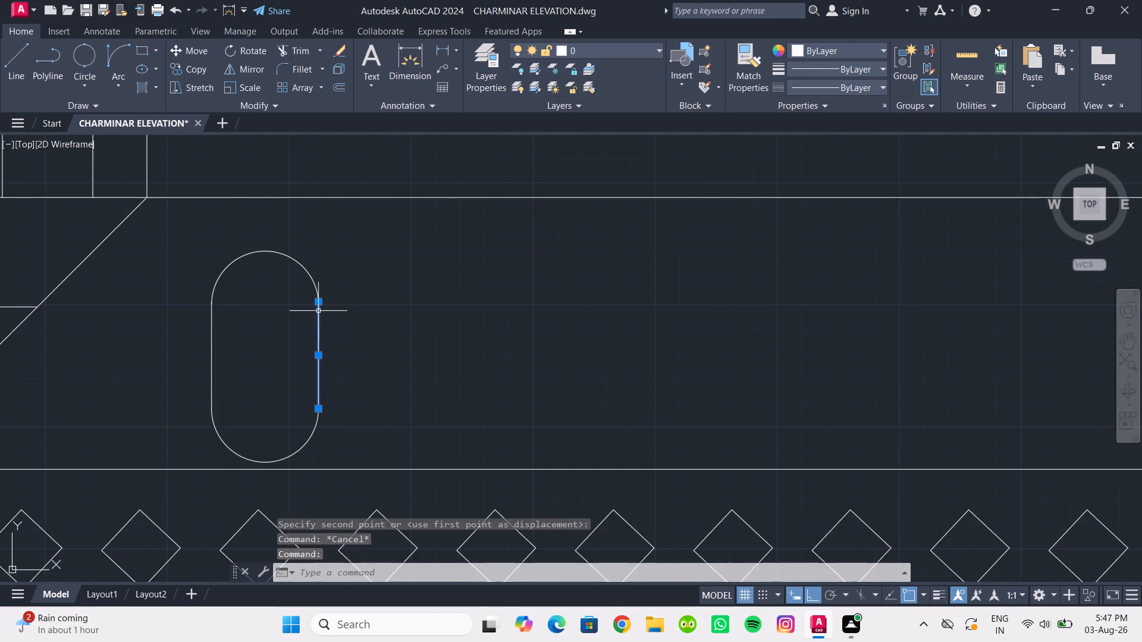
scroll(318, 311, "up", 2)
left_click(313, 293)
key("Escape")
left_click(333, 332)
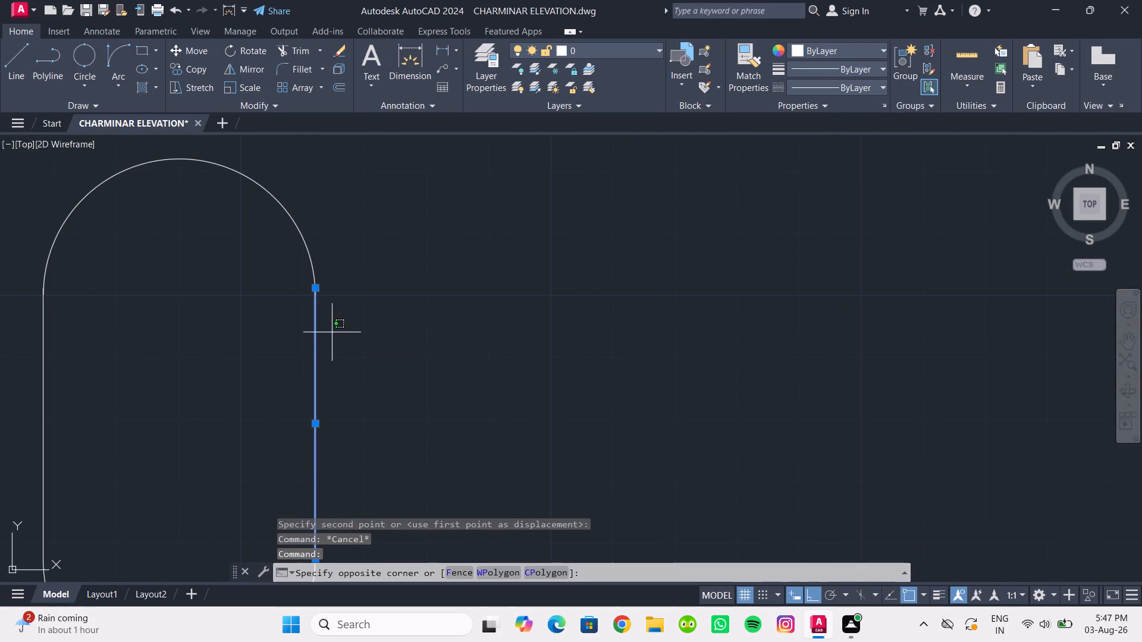
key("Escape")
left_click(313, 289)
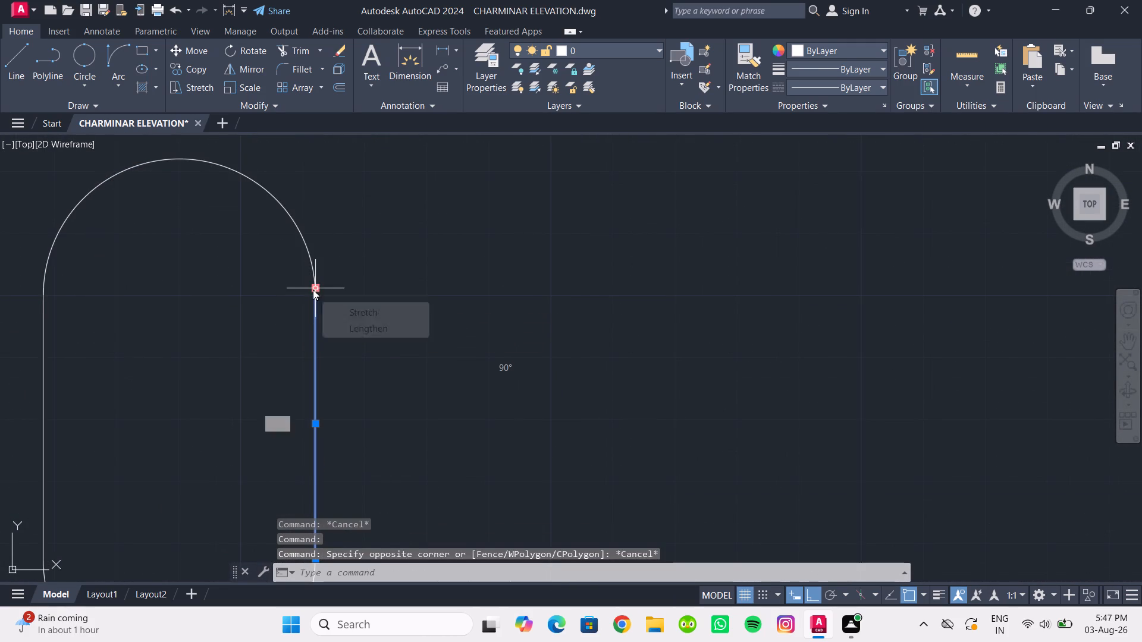
key("Escape")
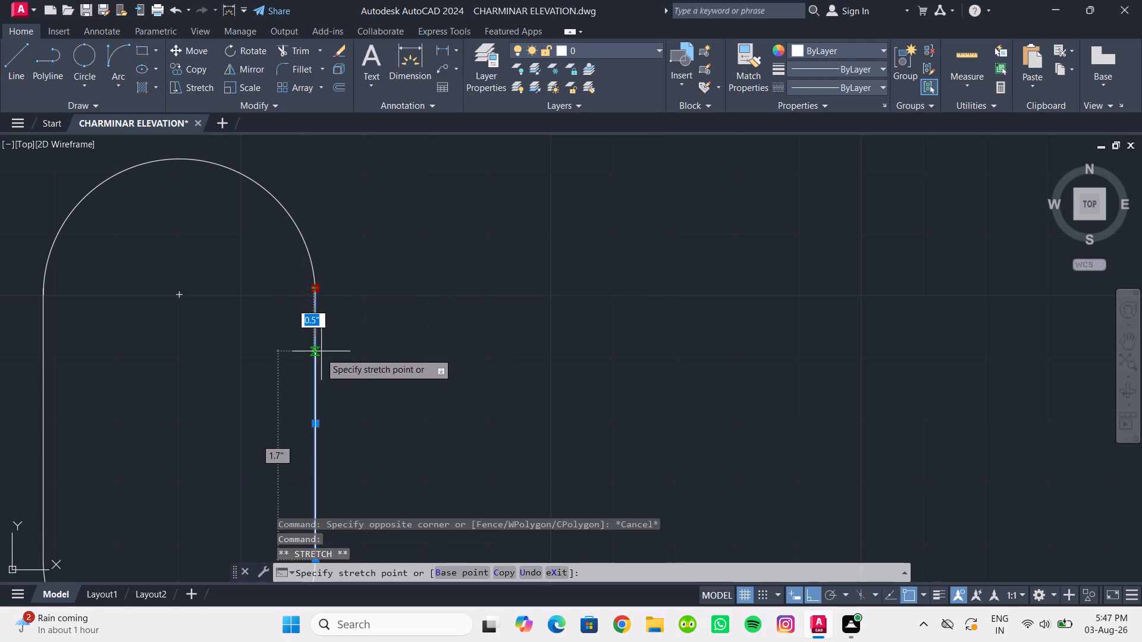
left_click(316, 385)
scroll(340, 379, "down", 2)
middle_click_drag(340, 379, 391, 373)
key("Escape")
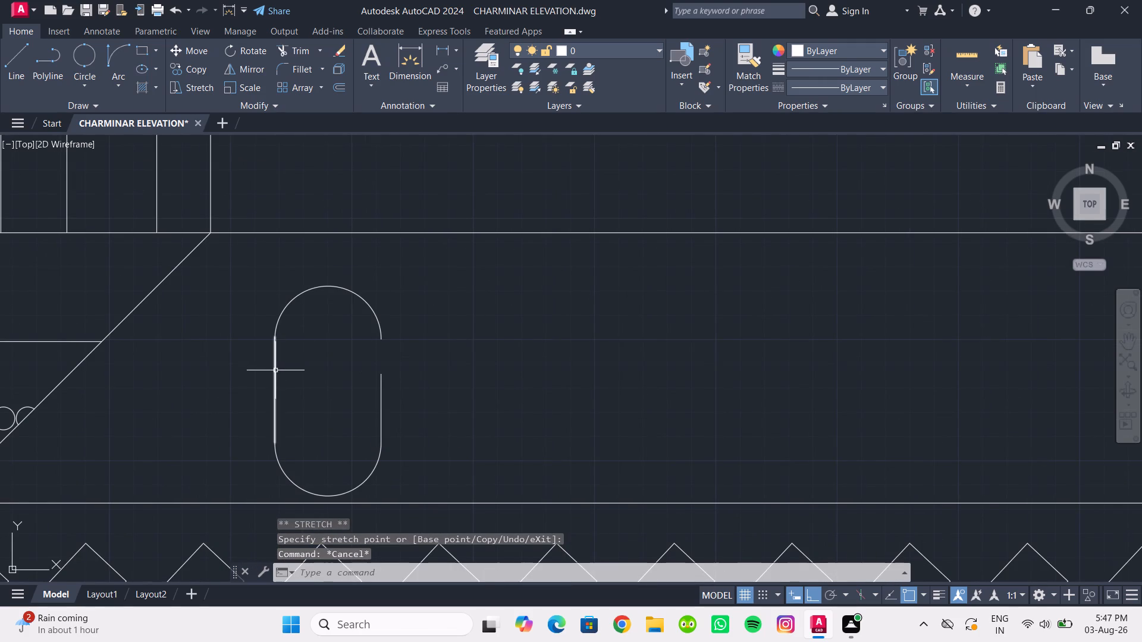
left_click(275, 372)
left_click(274, 335)
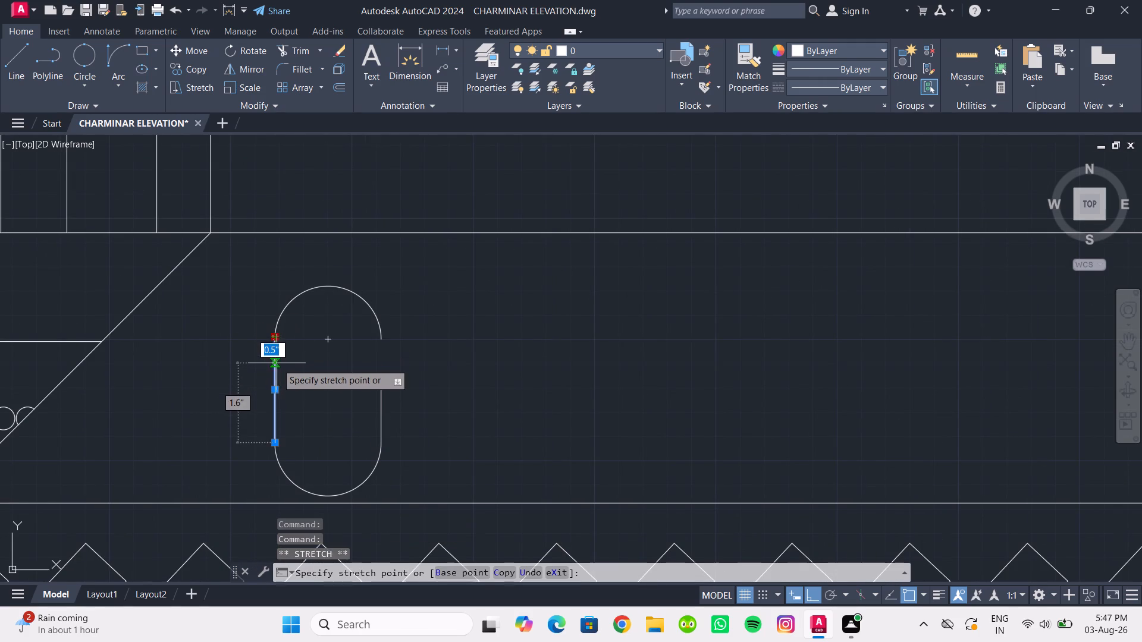
left_click(276, 377)
key("Escape")
Move the slot's top arc straight down so its right end meets the top of the right side.
left_click_drag(316, 337, 283, 309)
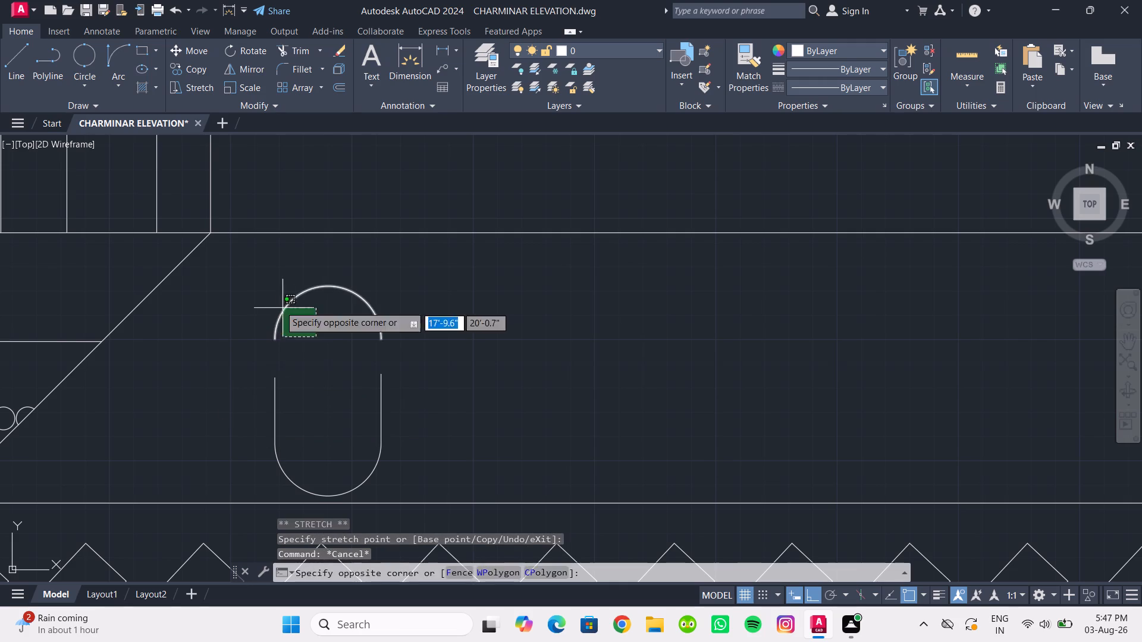
left_click(280, 306)
left_click(186, 50)
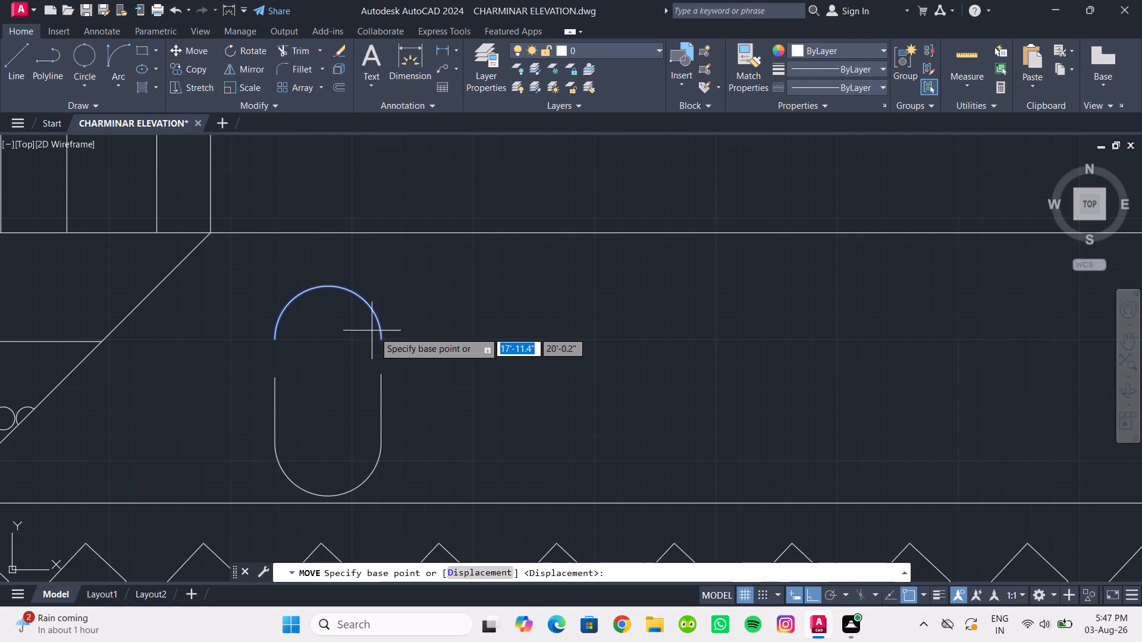
left_click(379, 338)
left_click(382, 375)
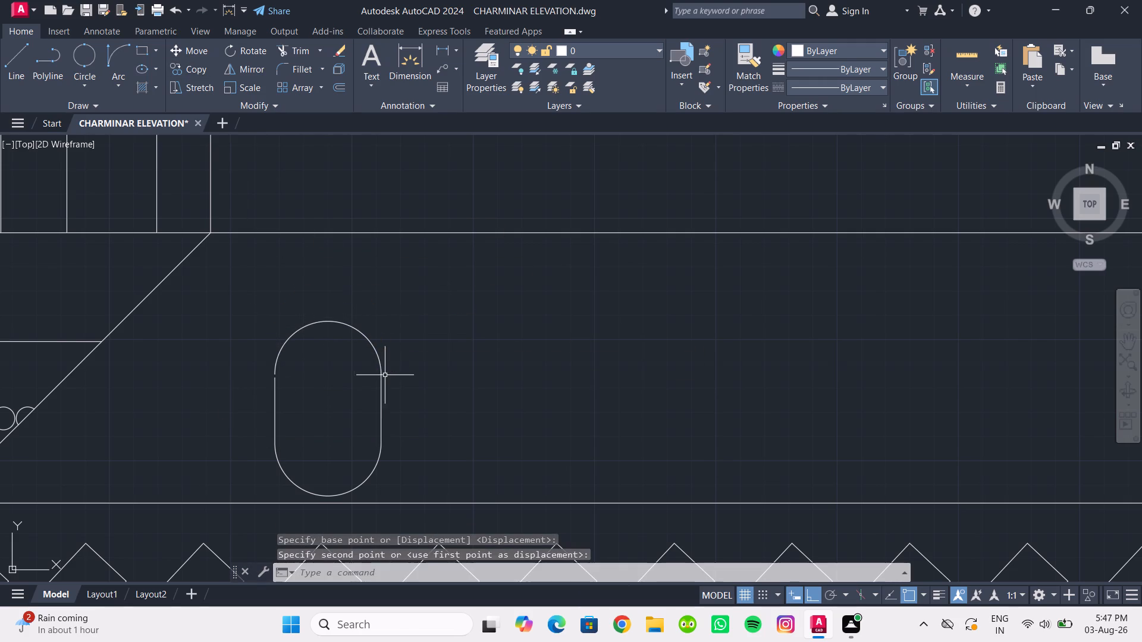
Extend the slot's left side up to the top arc to close the small gap.
scroll(285, 366, "up", 2)
middle_click_drag(272, 369, 288, 332)
scroll(272, 369, "up", 1)
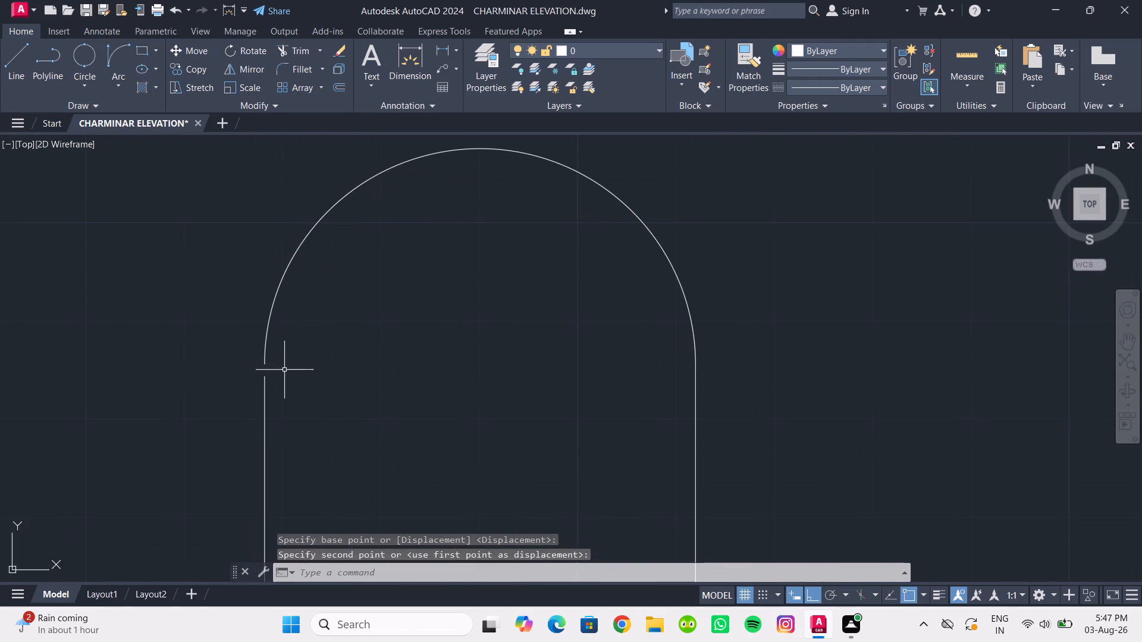
key("e")
key("x")
key("Return")
left_click_drag(275, 409, 256, 399)
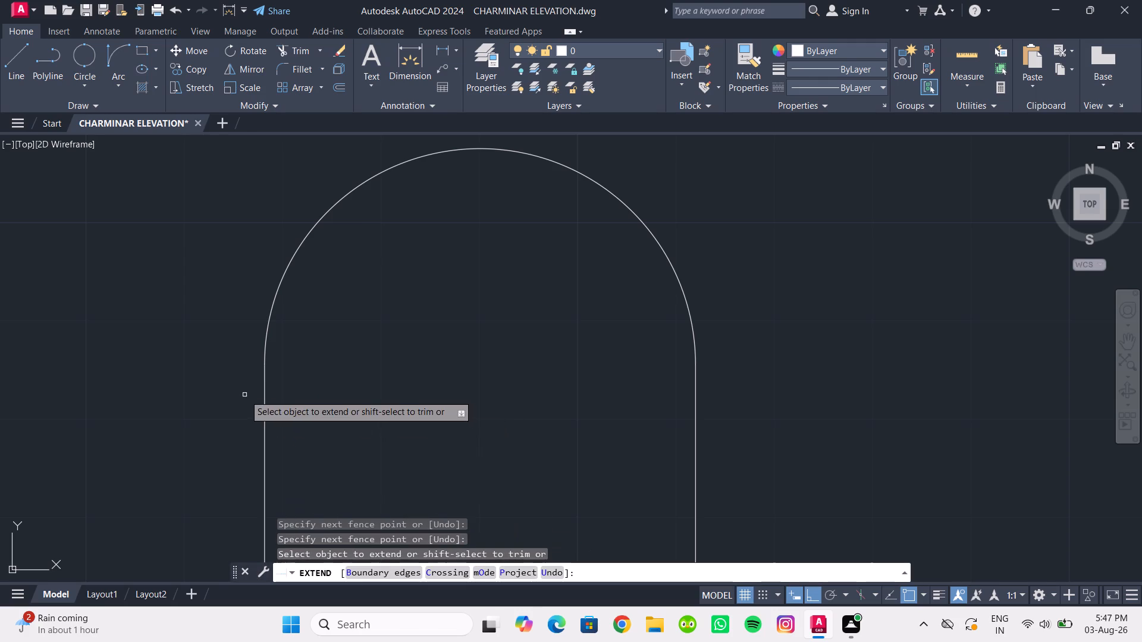
scroll(339, 417, "down", 2)
middle_click_drag(333, 417, 318, 364)
key("Escape")
Move the whole slot about 2.6" sideways and slightly upward, close to the left tower's sloped edge, with Ortho off.
scroll(227, 239, "down", 2)
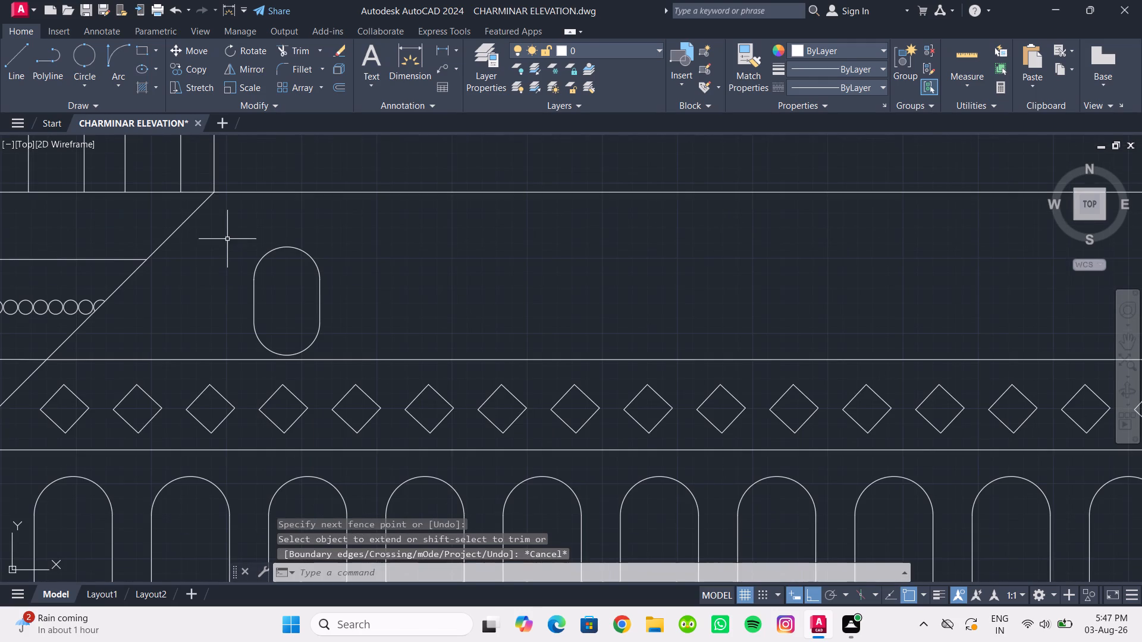
left_click_drag(212, 216, 364, 367)
key("Escape")
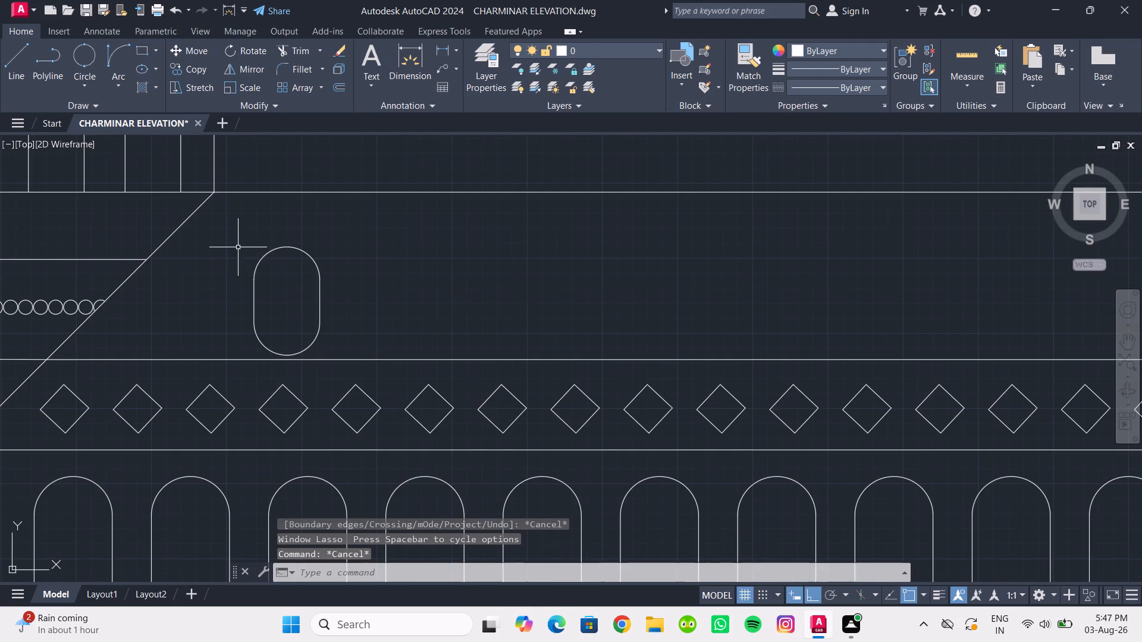
left_click(224, 236)
left_click(374, 369)
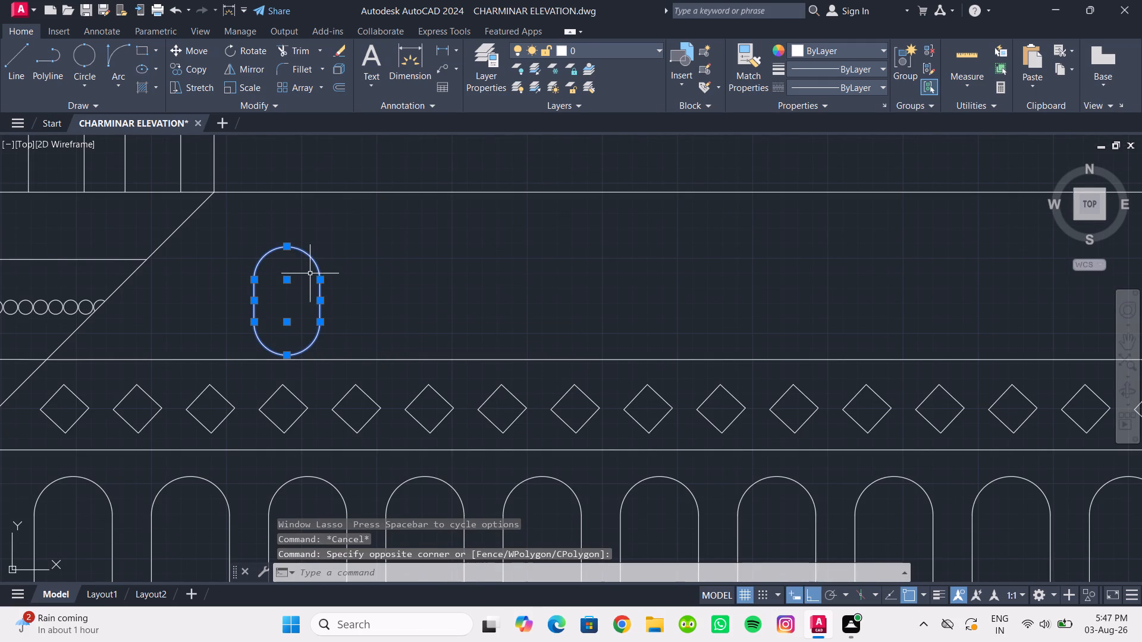
left_click(189, 56)
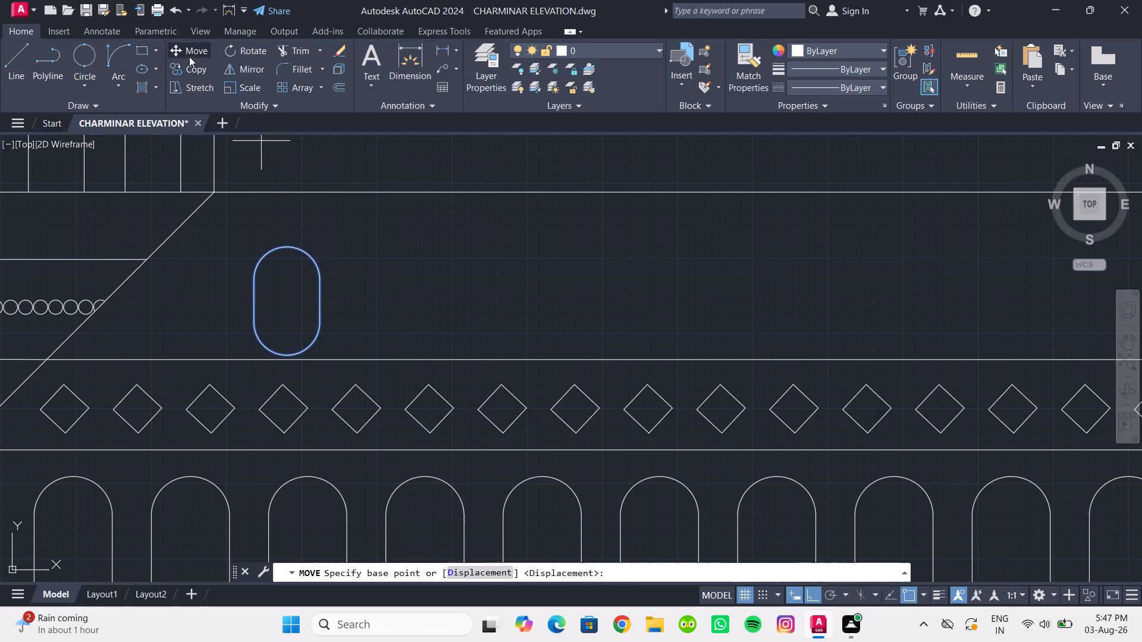
middle_click_drag(330, 260, 394, 266)
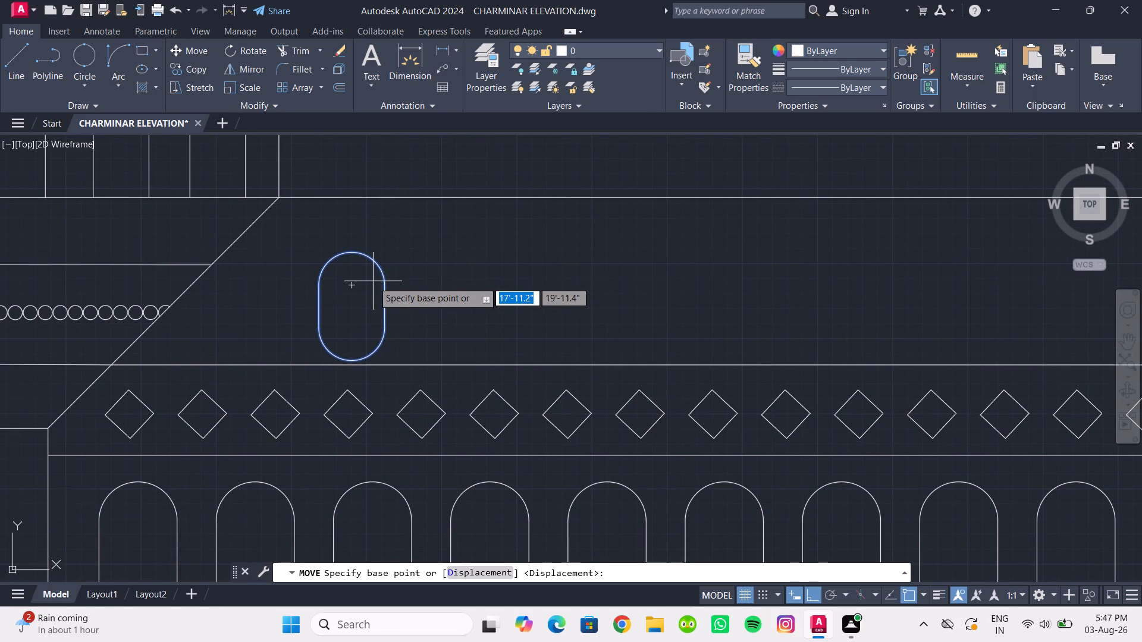
scroll(367, 305, "up", 1)
middle_click_drag(362, 304, 436, 316)
left_click(419, 278)
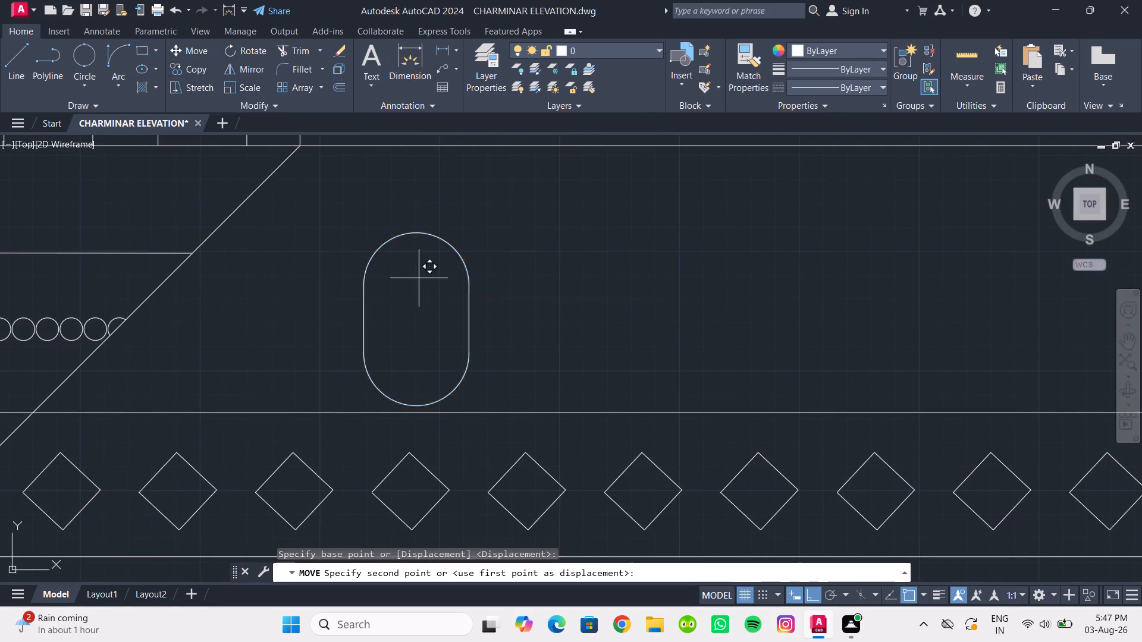
left_click_drag(815, 590, 808, 588)
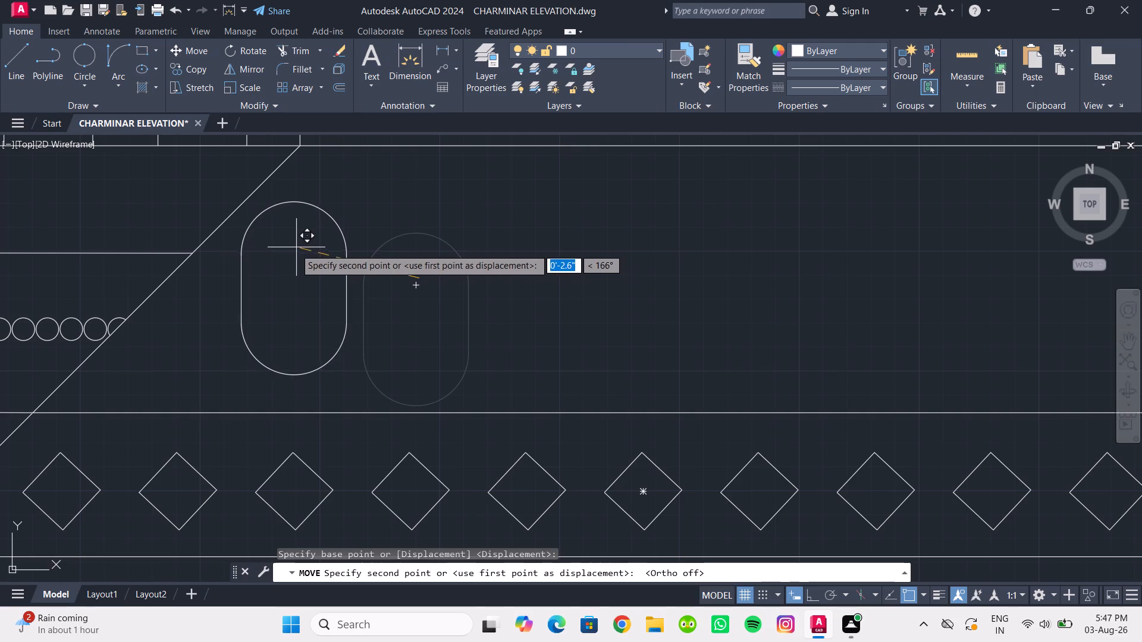
left_click(294, 249)
scroll(371, 334, "down", 1)
middle_click(371, 334)
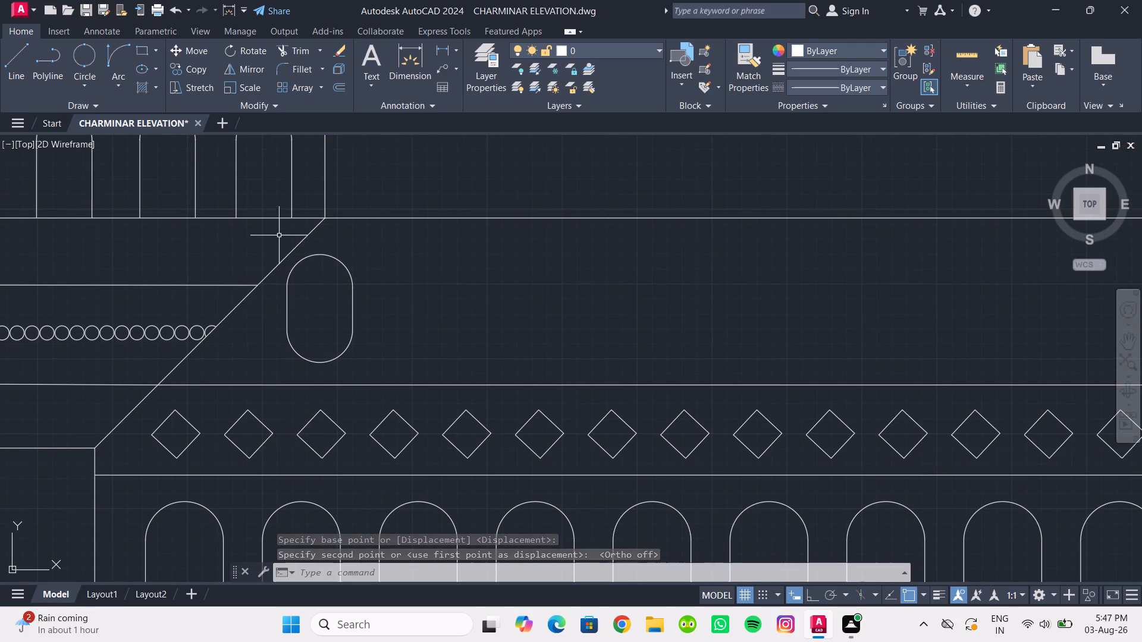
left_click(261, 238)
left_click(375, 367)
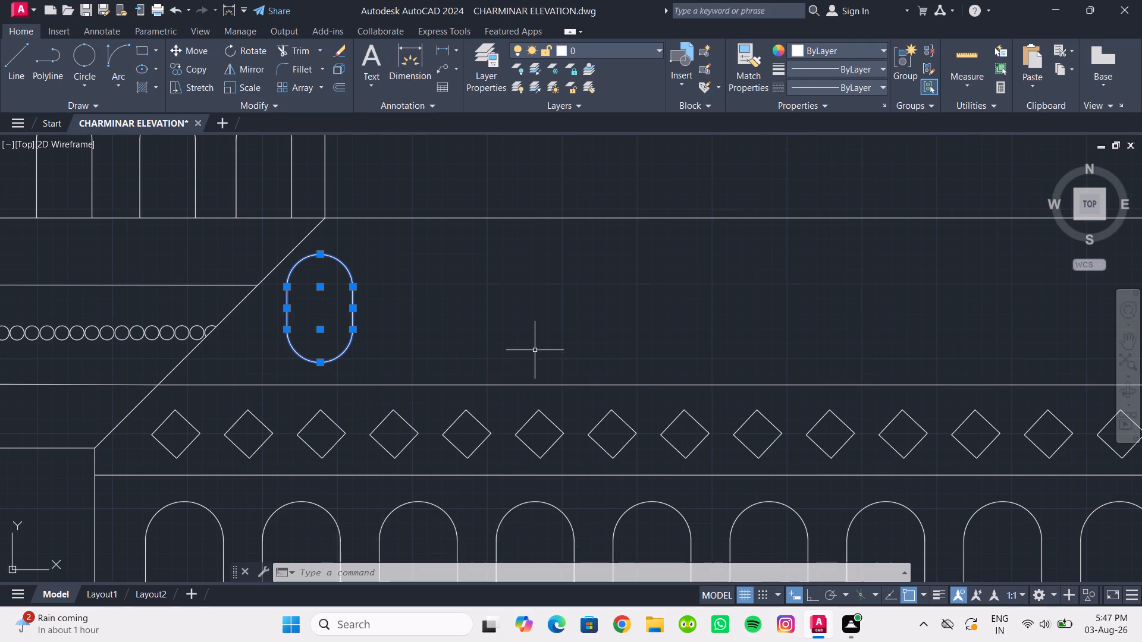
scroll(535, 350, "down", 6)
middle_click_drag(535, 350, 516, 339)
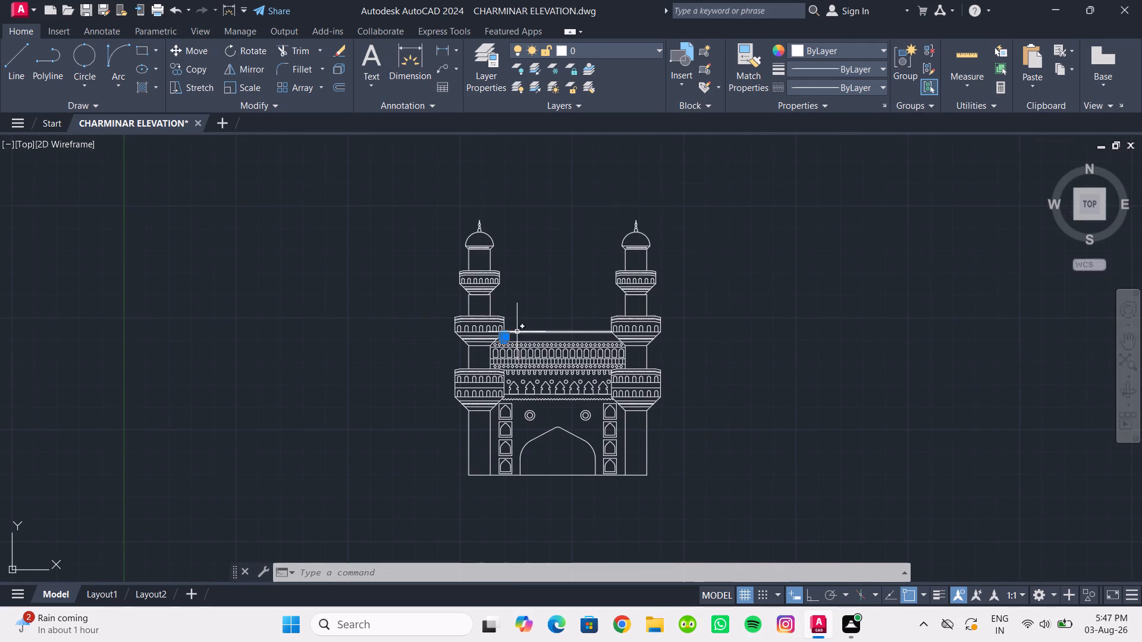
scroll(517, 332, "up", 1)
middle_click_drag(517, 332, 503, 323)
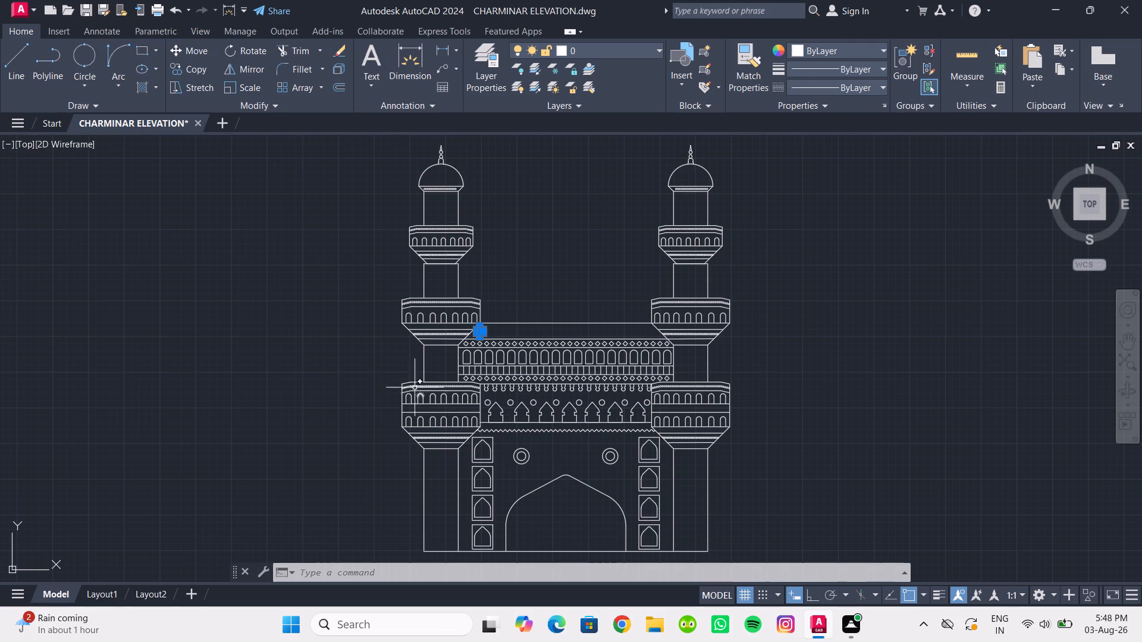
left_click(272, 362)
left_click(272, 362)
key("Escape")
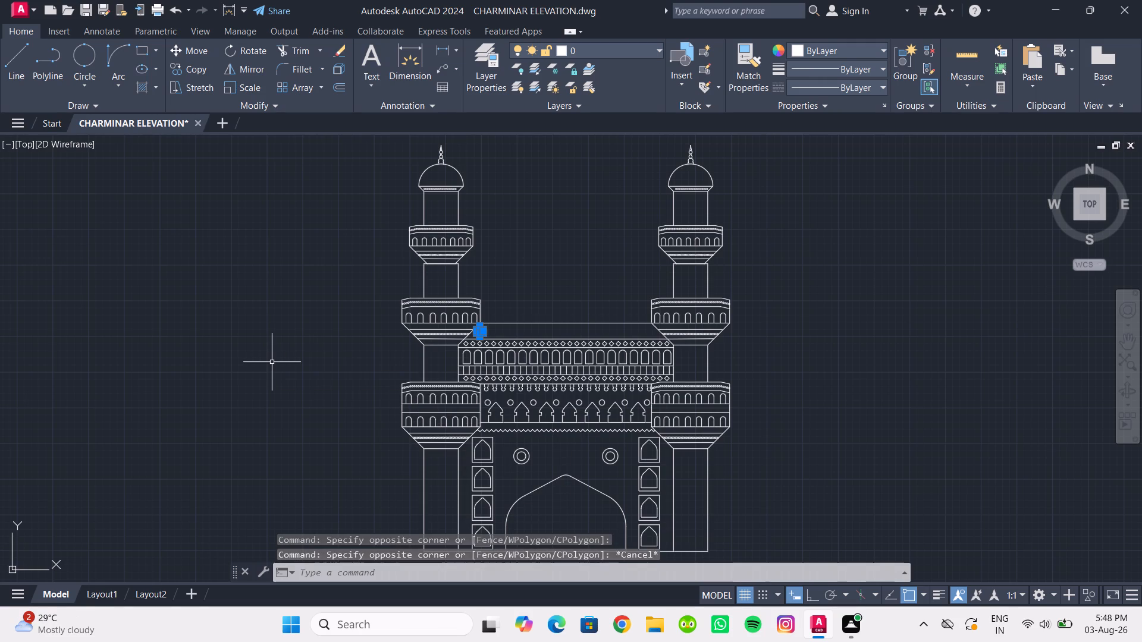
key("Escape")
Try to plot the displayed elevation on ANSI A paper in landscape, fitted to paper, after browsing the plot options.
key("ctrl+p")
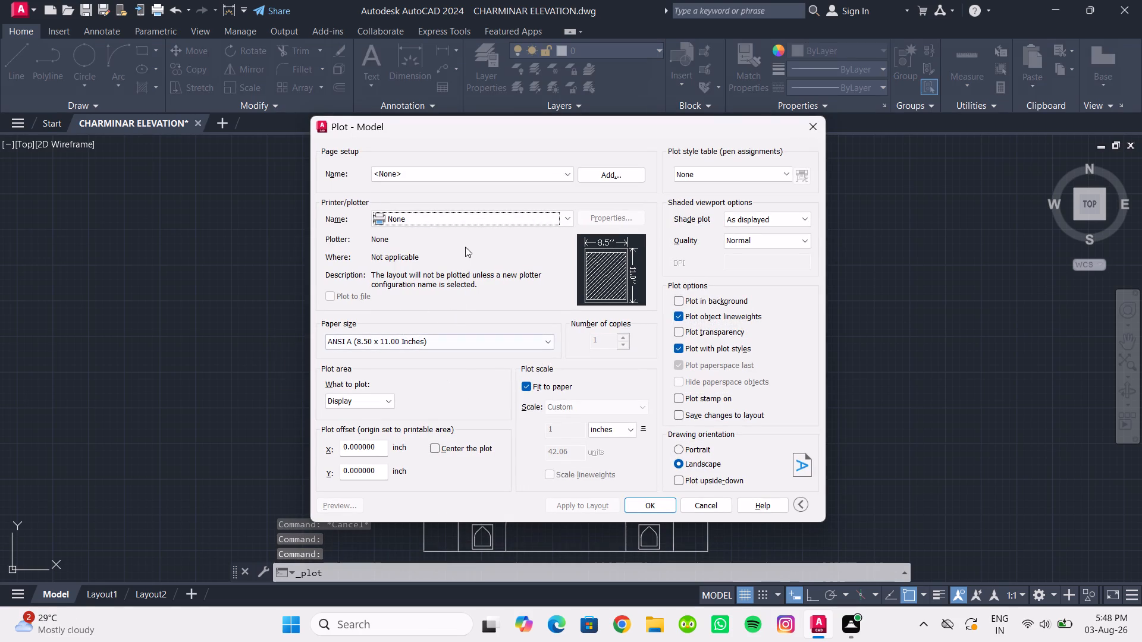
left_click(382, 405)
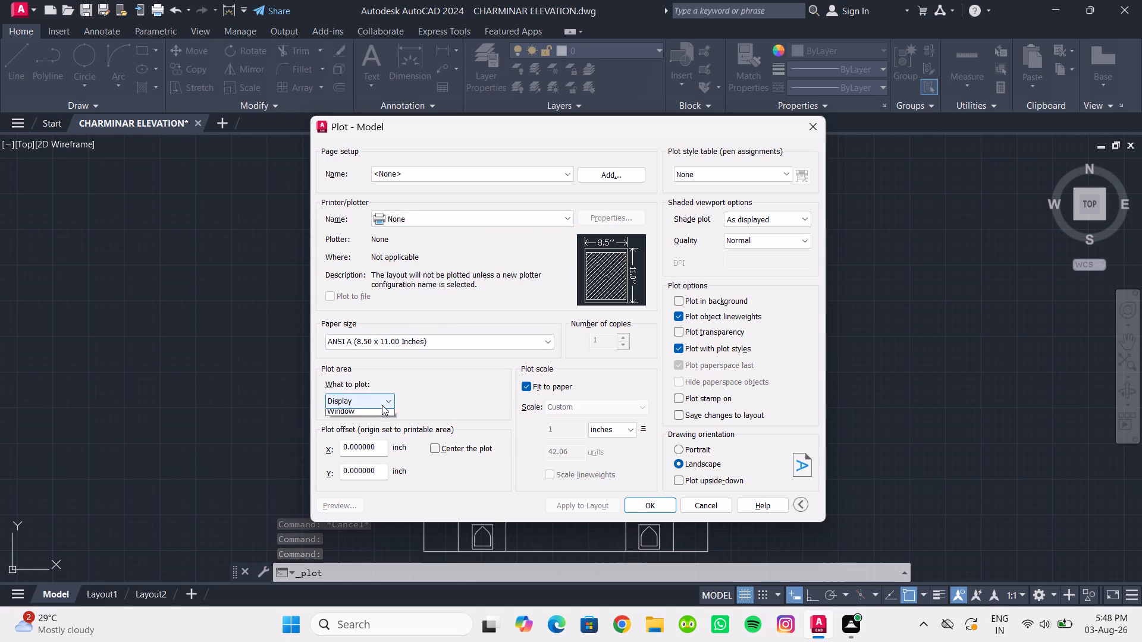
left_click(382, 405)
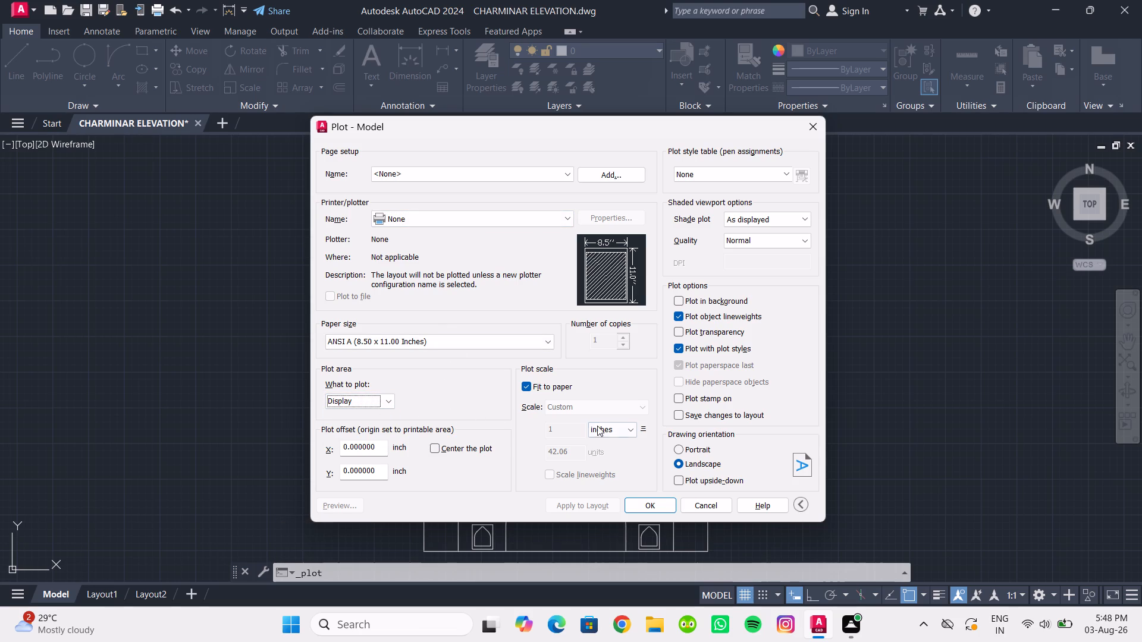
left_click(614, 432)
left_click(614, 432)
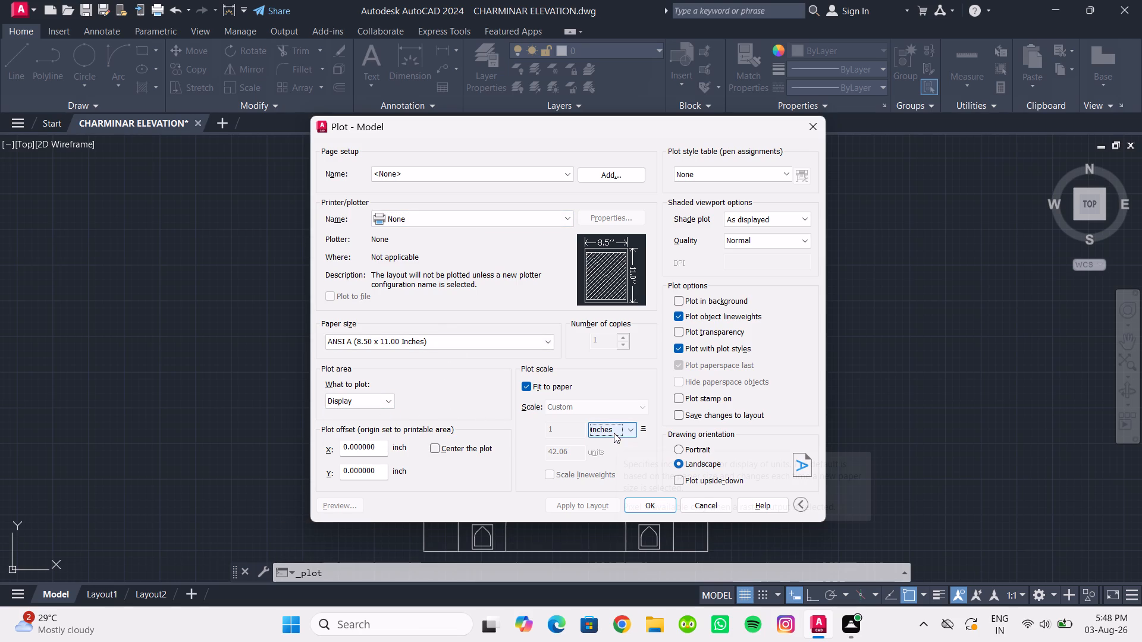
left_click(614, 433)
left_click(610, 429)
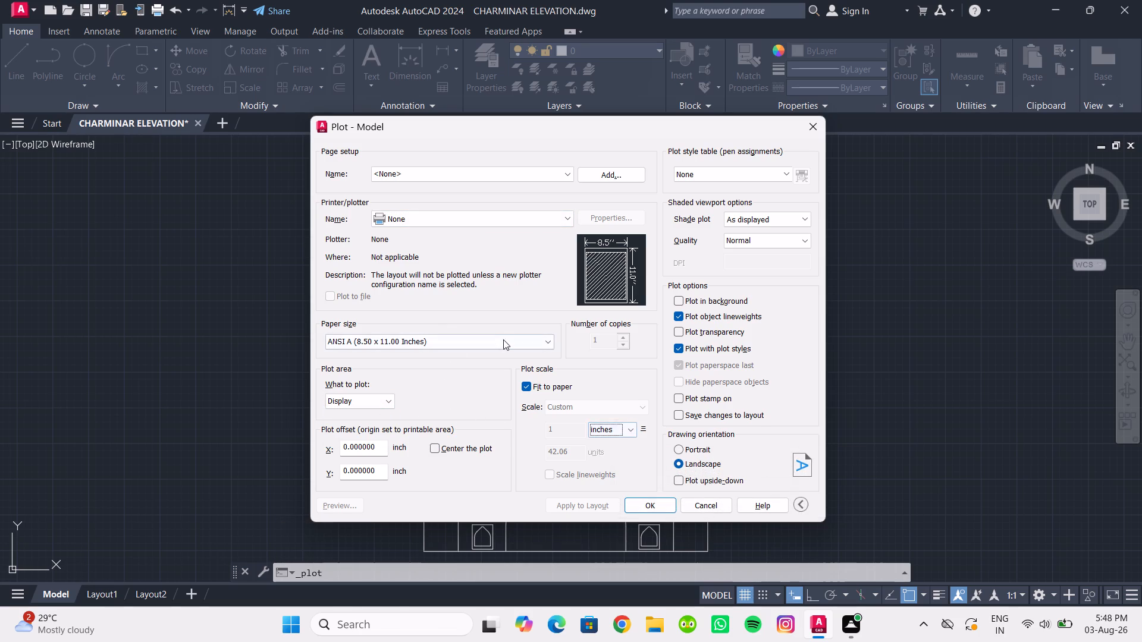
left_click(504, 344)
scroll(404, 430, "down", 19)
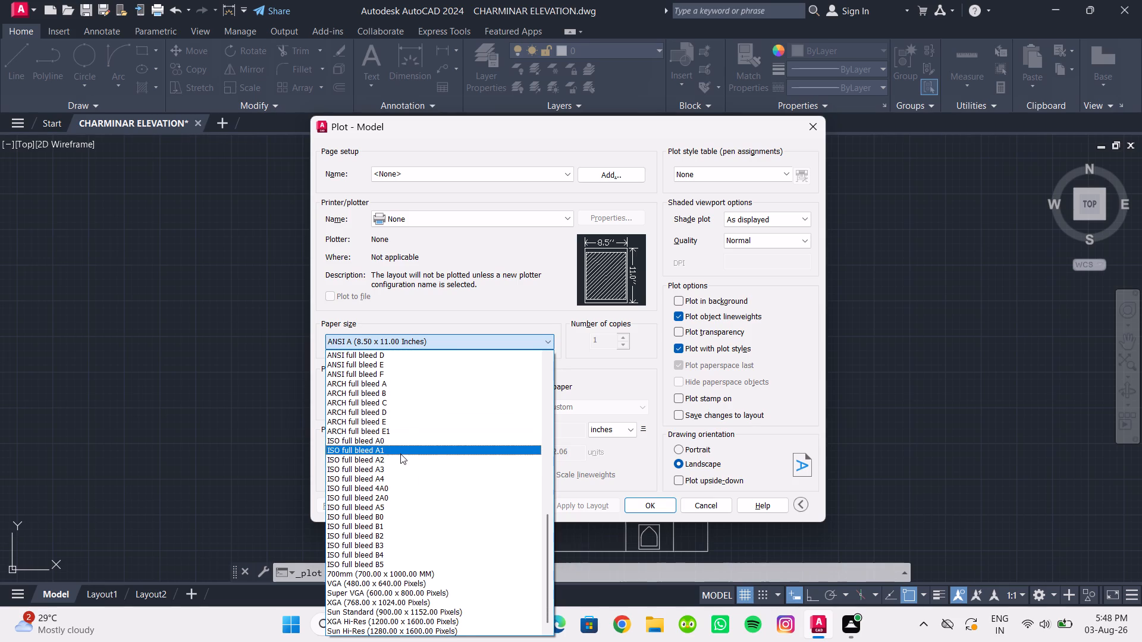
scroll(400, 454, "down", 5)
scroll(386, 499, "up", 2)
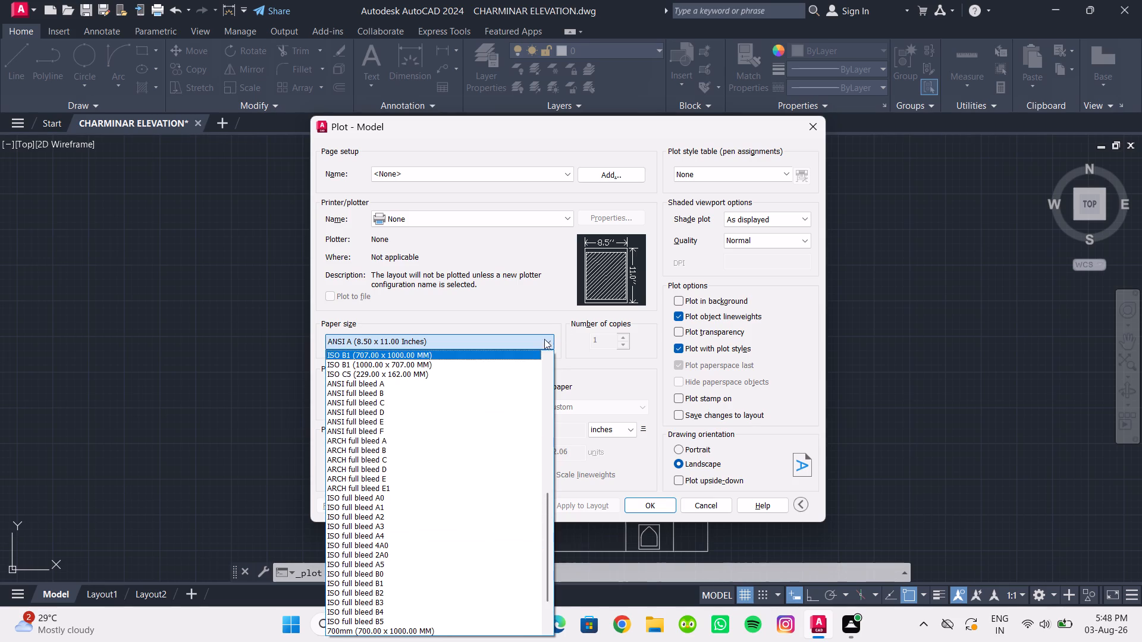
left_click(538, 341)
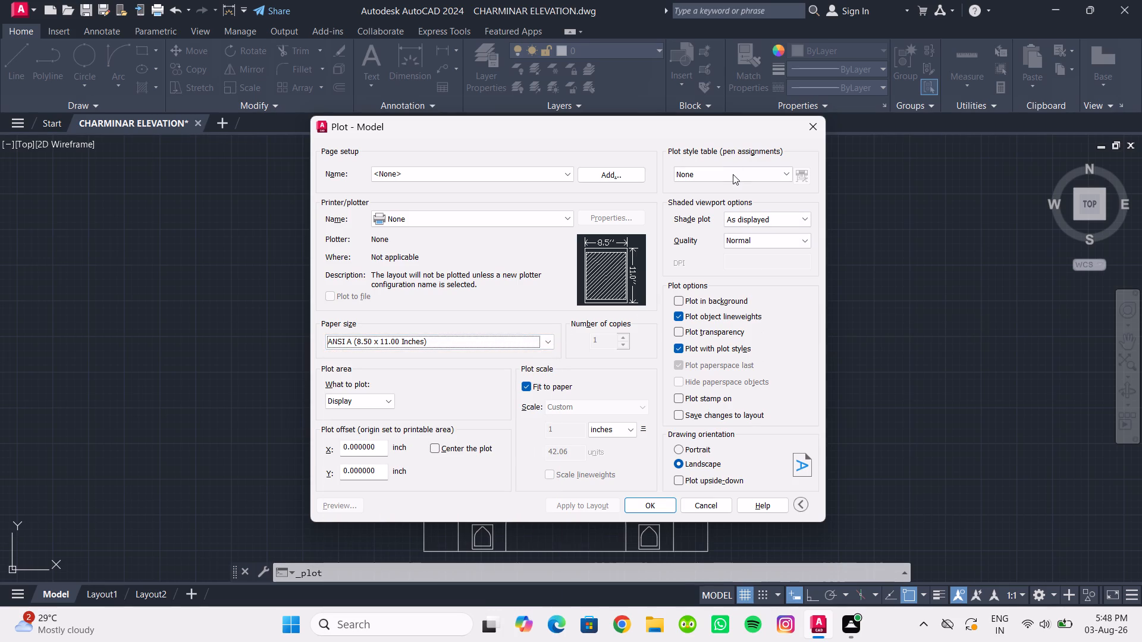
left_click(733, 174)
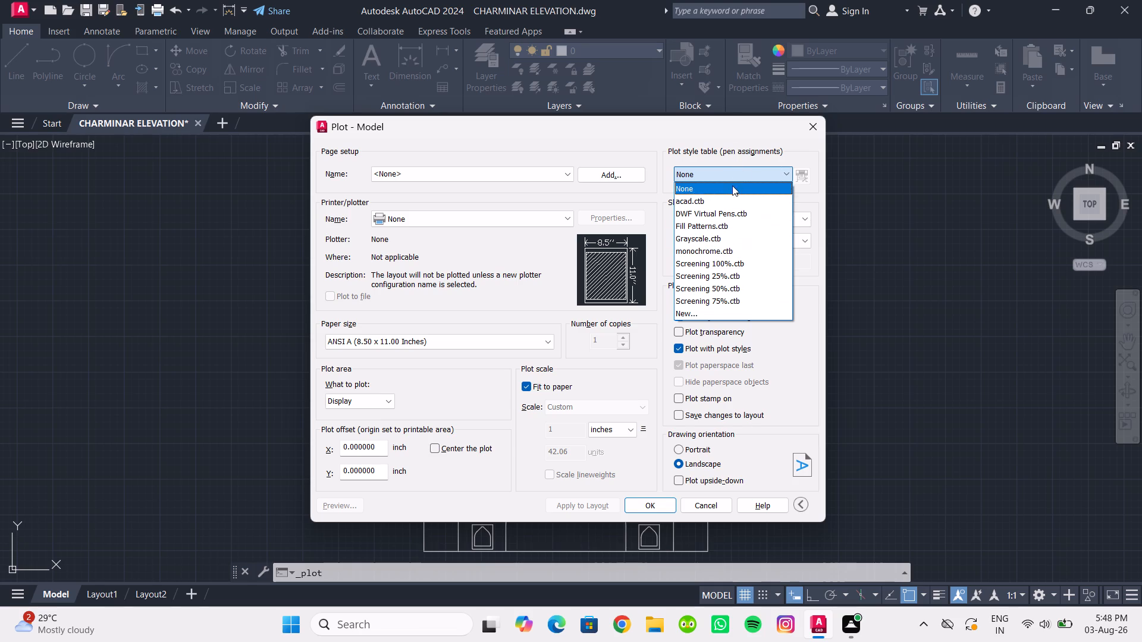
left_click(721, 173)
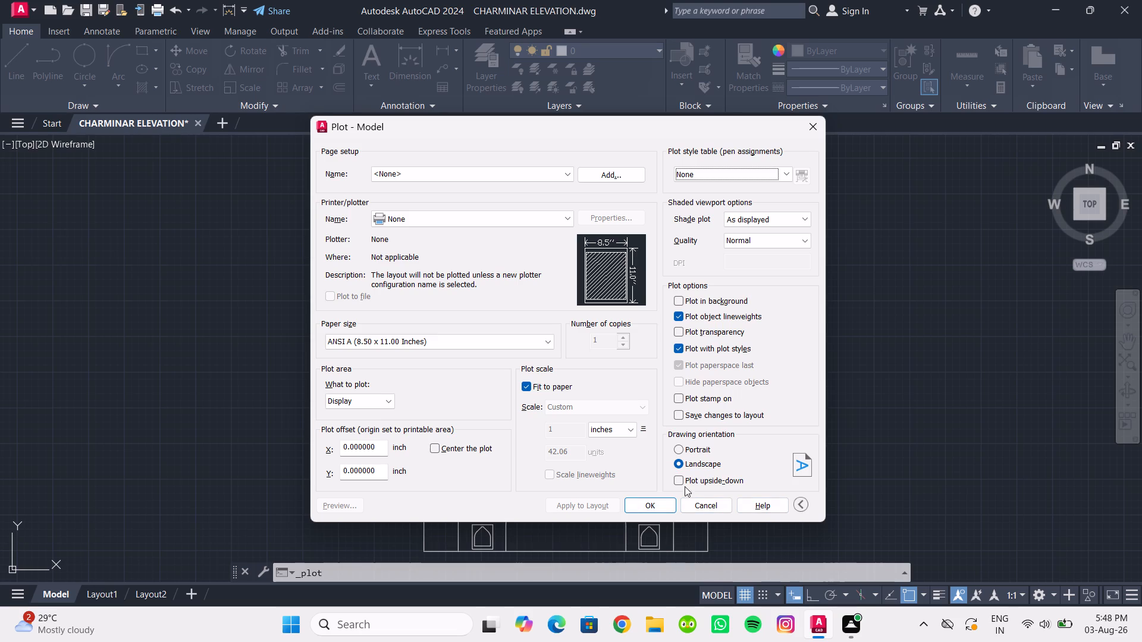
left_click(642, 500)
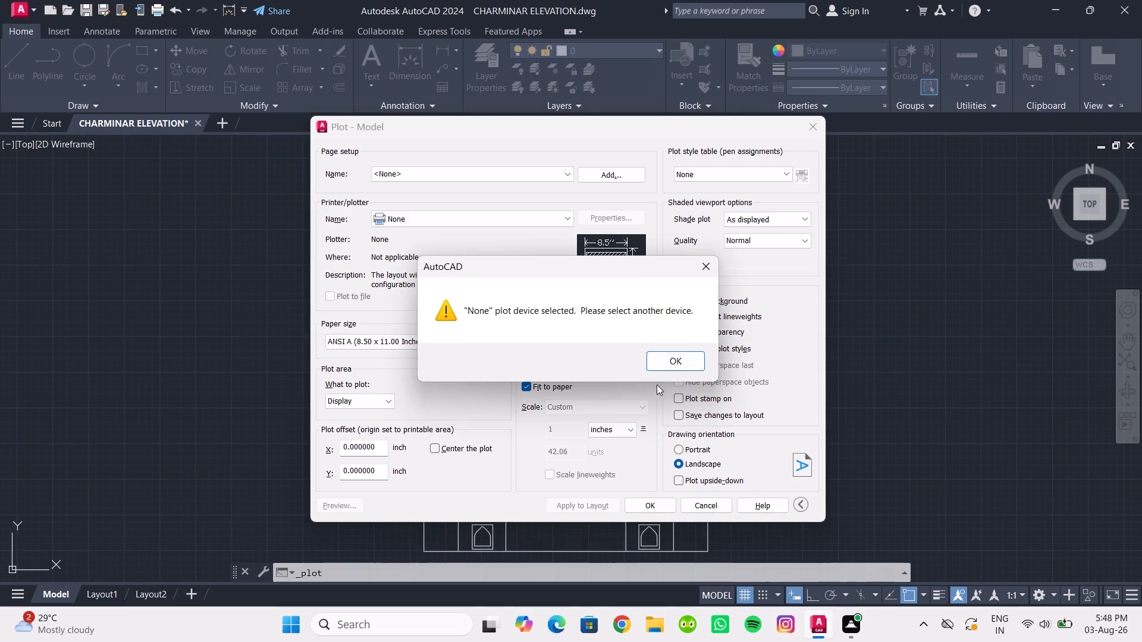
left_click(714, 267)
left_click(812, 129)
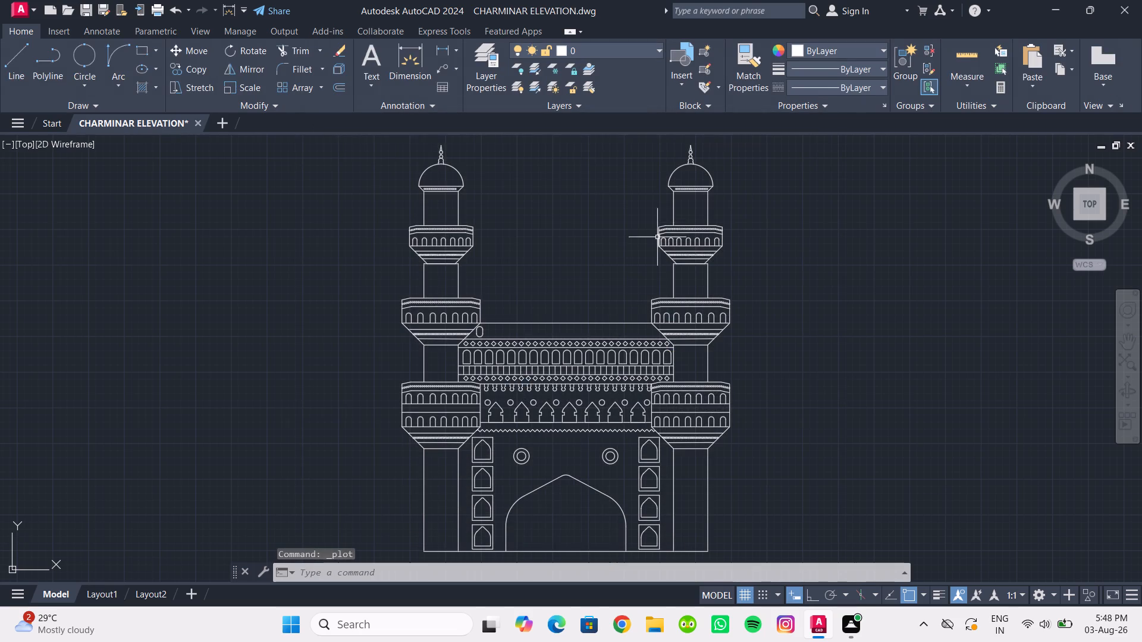
Create a rectangular array of the slot with 1 row and 20 columns along the upper band.
scroll(628, 250, "down", 1)
scroll(586, 354, "up", 1)
middle_click(586, 361)
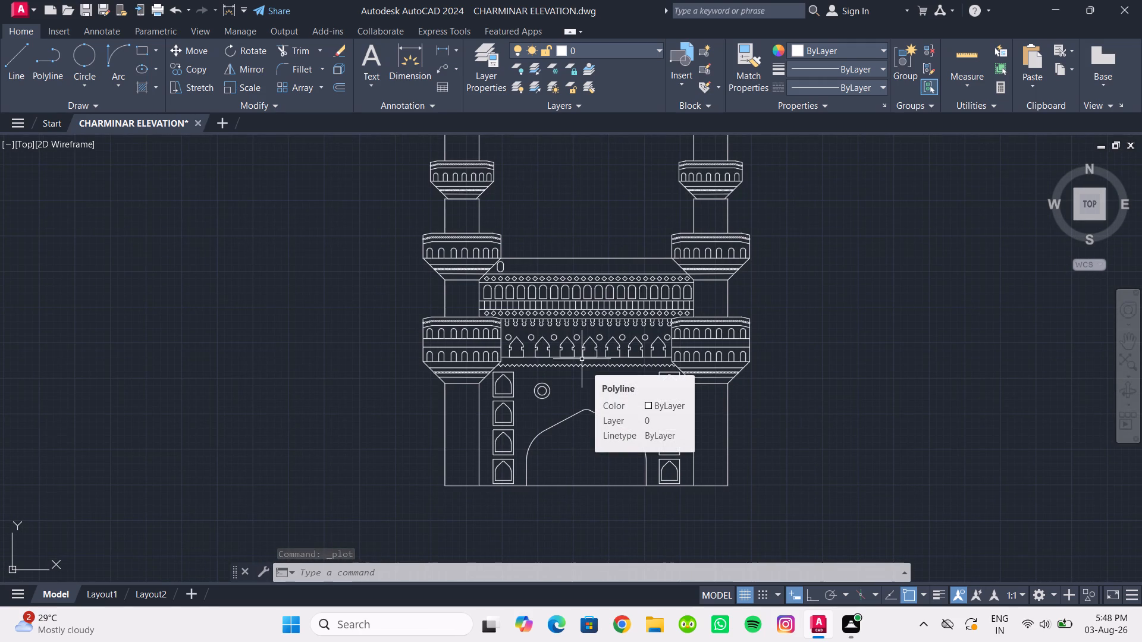
scroll(551, 262, "up", 2)
scroll(419, 290, "up", 4)
left_click(399, 150)
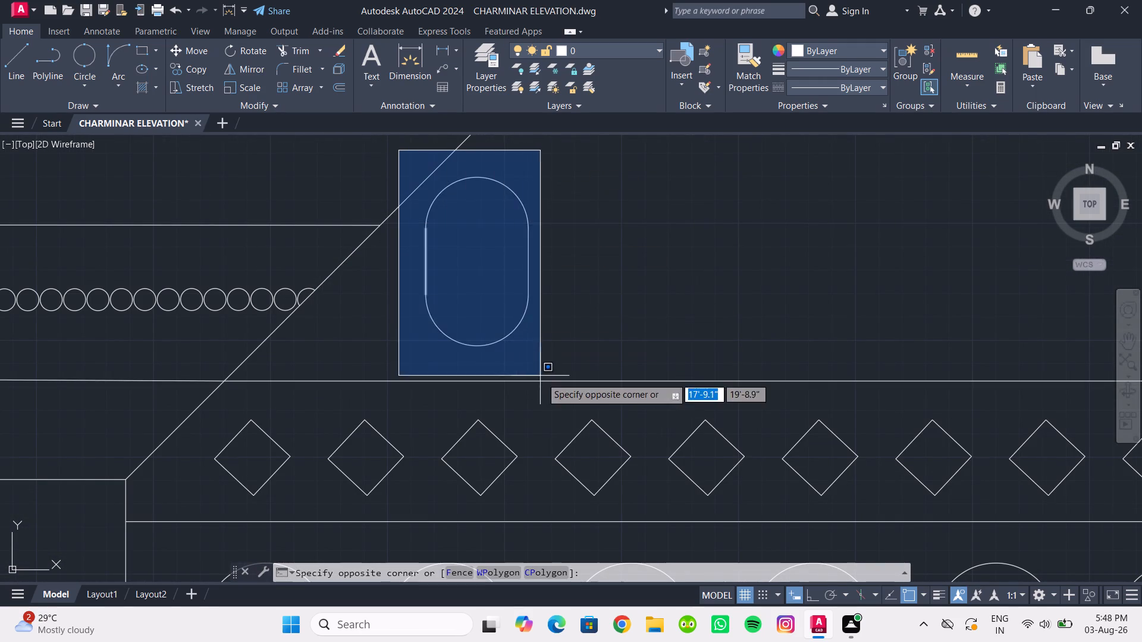
left_click(552, 377)
scroll(551, 363, "down", 1)
middle_click_drag(548, 361, 351, 369)
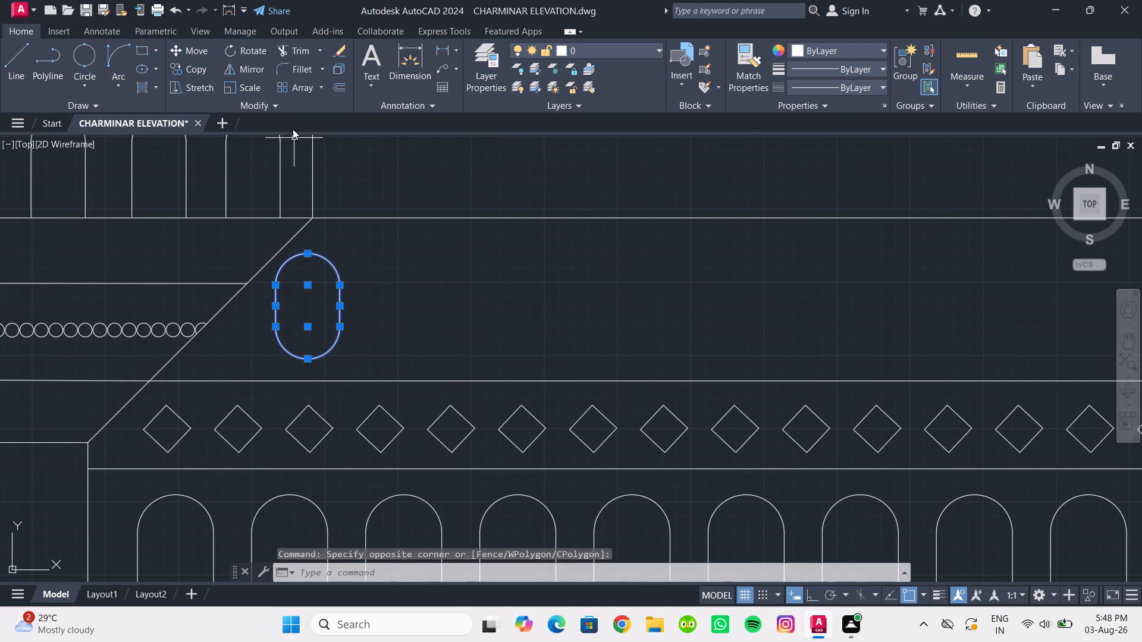
left_click(296, 92)
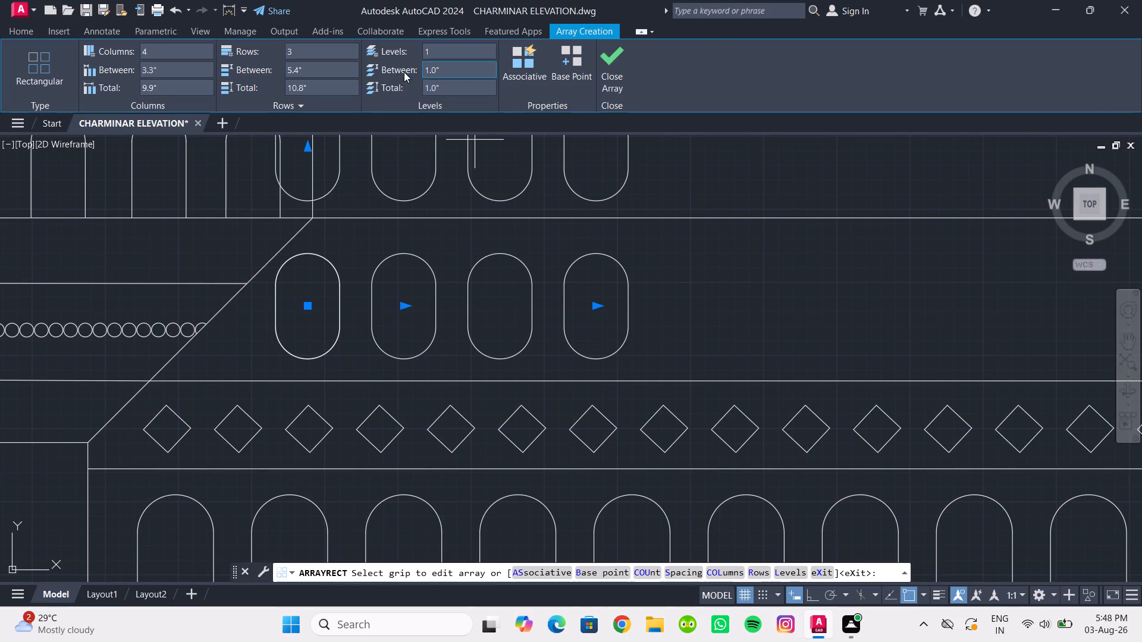
left_click(323, 55)
key("1")
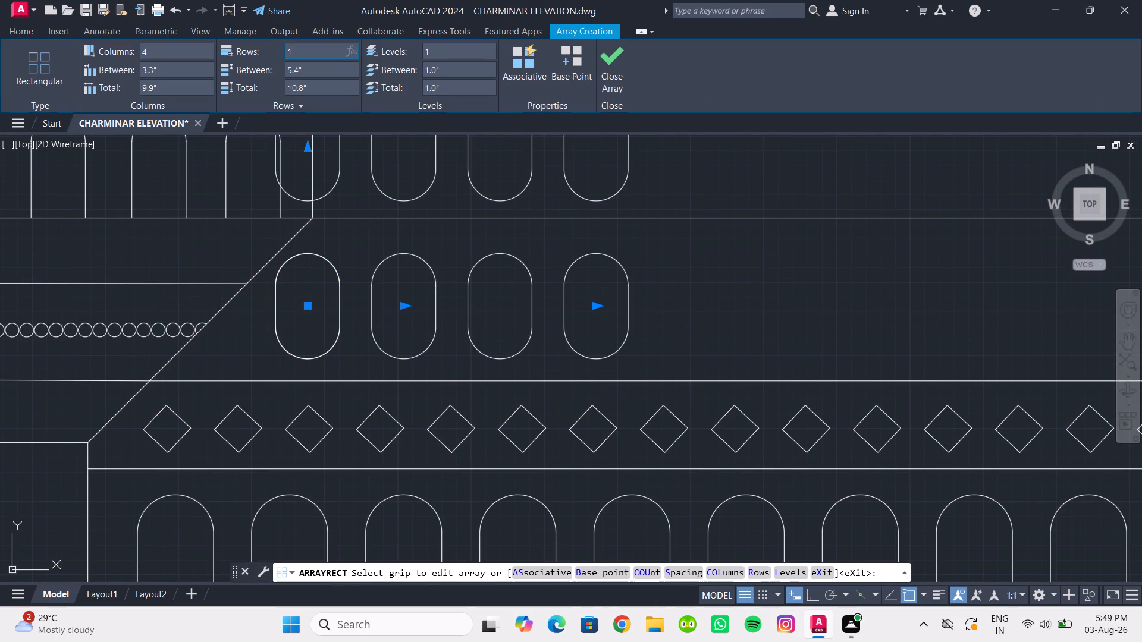
left_click(179, 45)
left_click(178, 54)
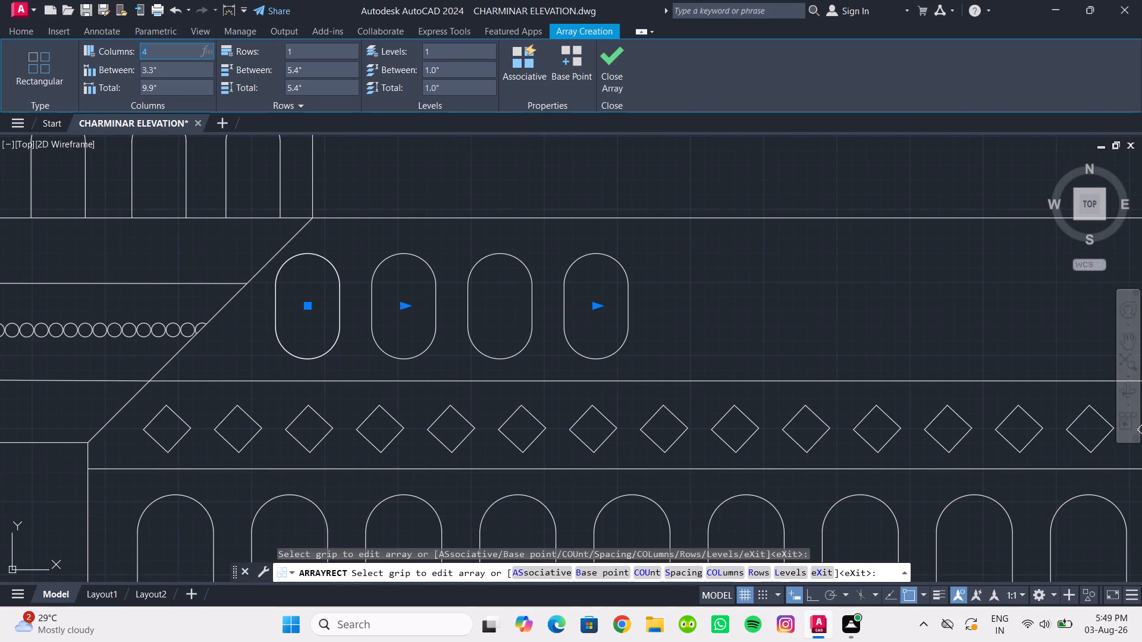
type("20")
Set the slot array's column count to 19 so the row fits between the towers' sloped edges.
scroll(694, 388, "down", 2)
middle_click_drag(694, 388, 476, 386)
scroll(551, 358, "down", 1)
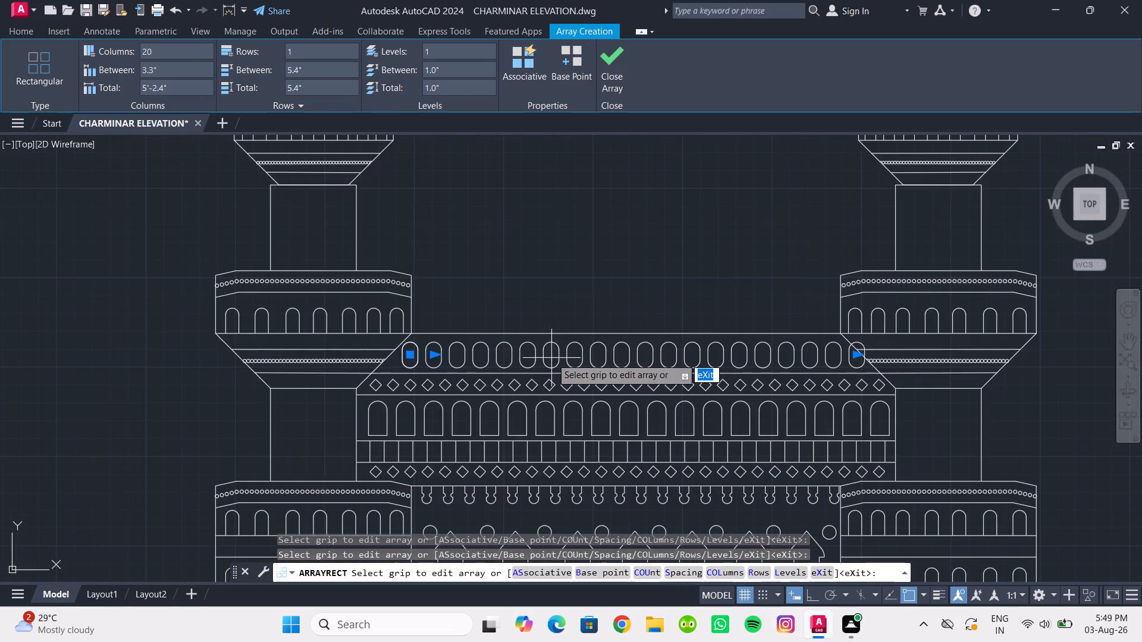
scroll(548, 357, "up", 1)
middle_click_drag(548, 357, 359, 369)
middle_click_drag(355, 358, 377, 368)
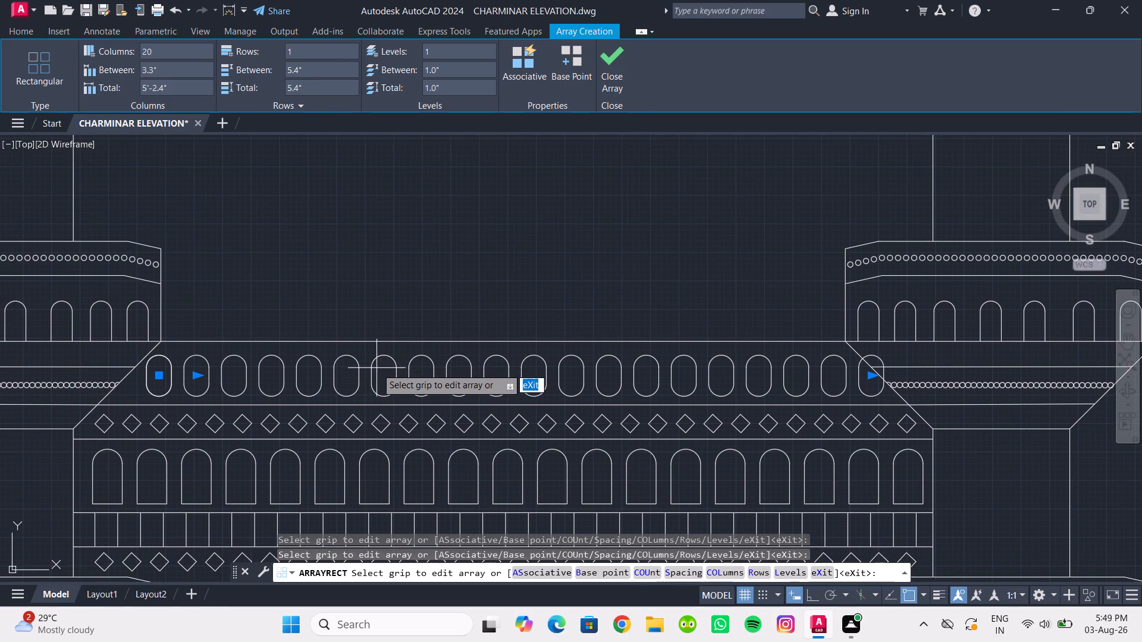
middle_click_drag(381, 374, 482, 382)
left_click(177, 55)
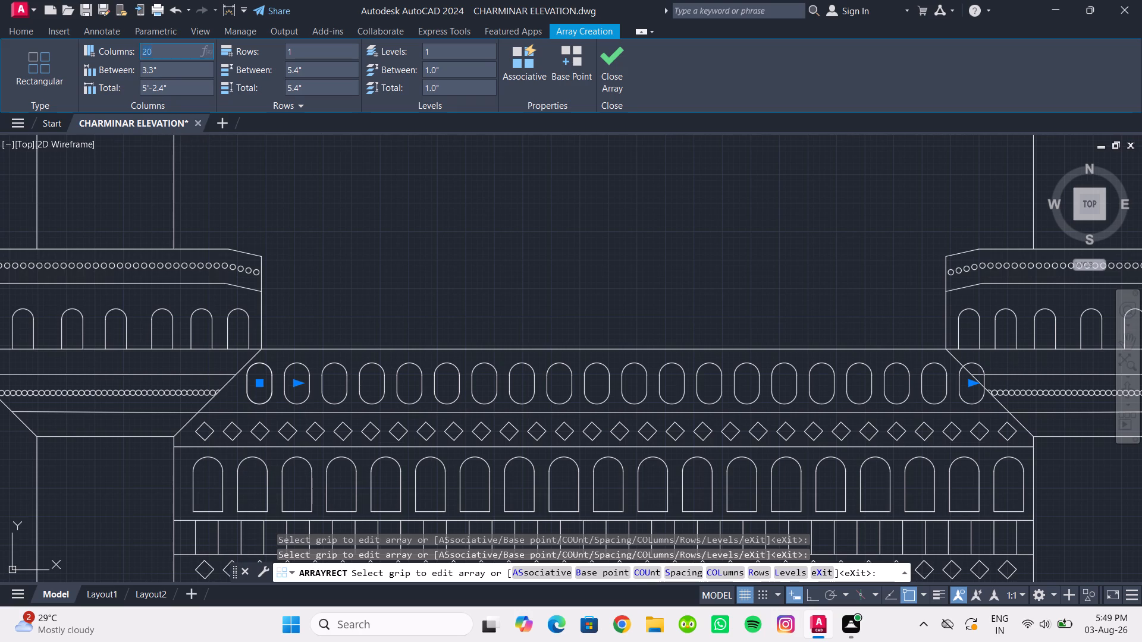
type("19")
key("Return")
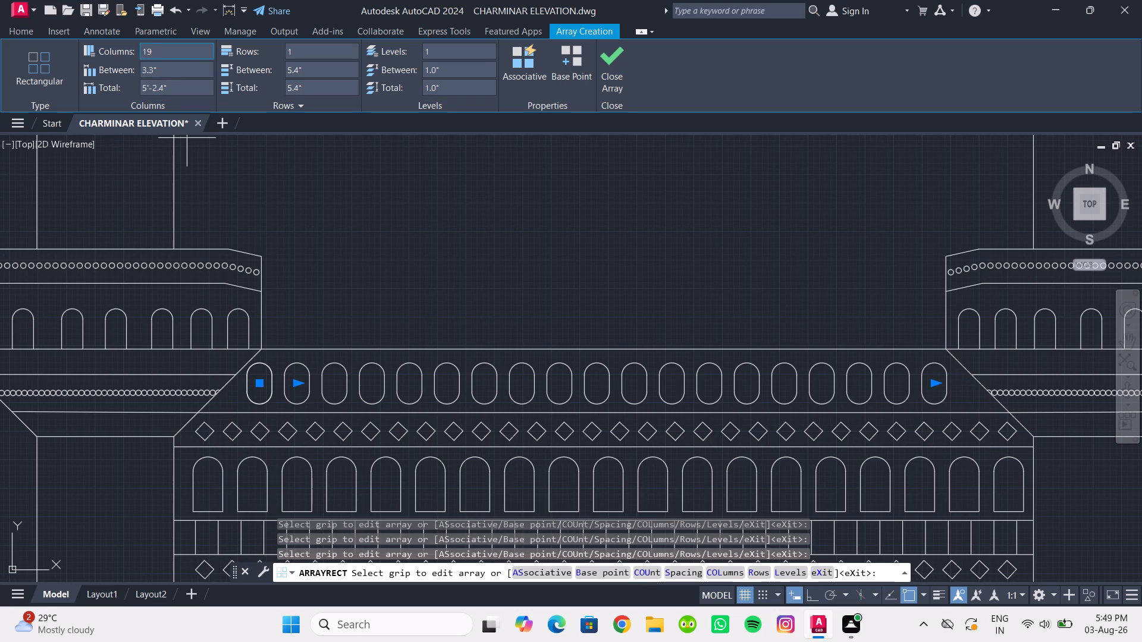
Finish the 19-column rectangular array of round-ended slots along the upper band.
left_click(579, 204)
left_click(579, 204)
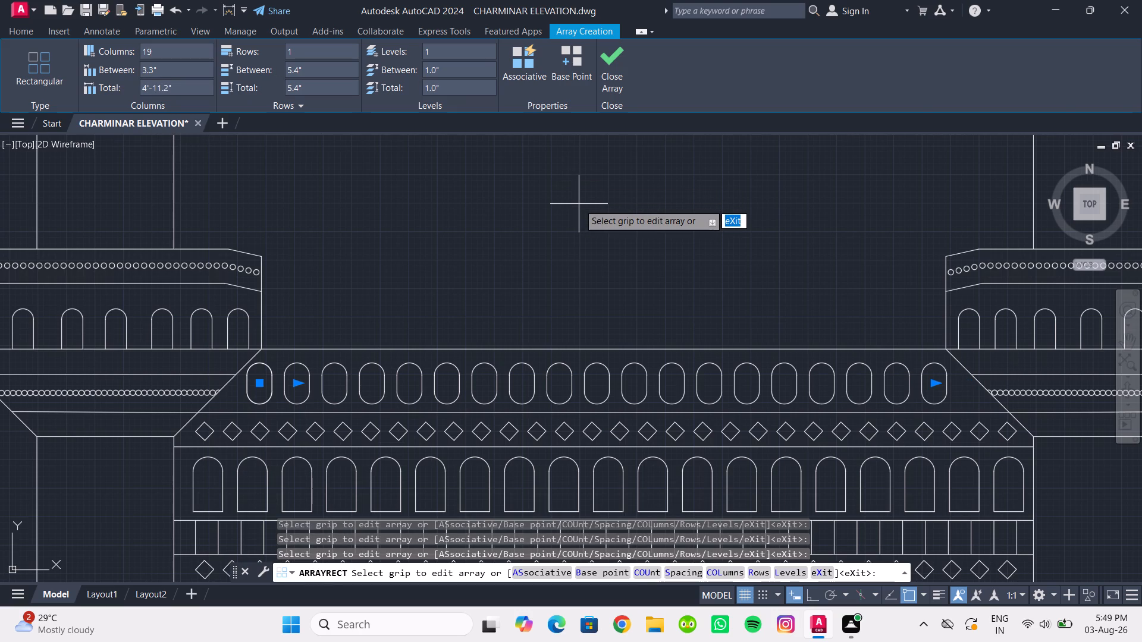
key("Escape")
Move the last slot of the row a short distance sideways, closer to the right tower's sloped edge.
middle_click_drag(656, 278, 379, 243)
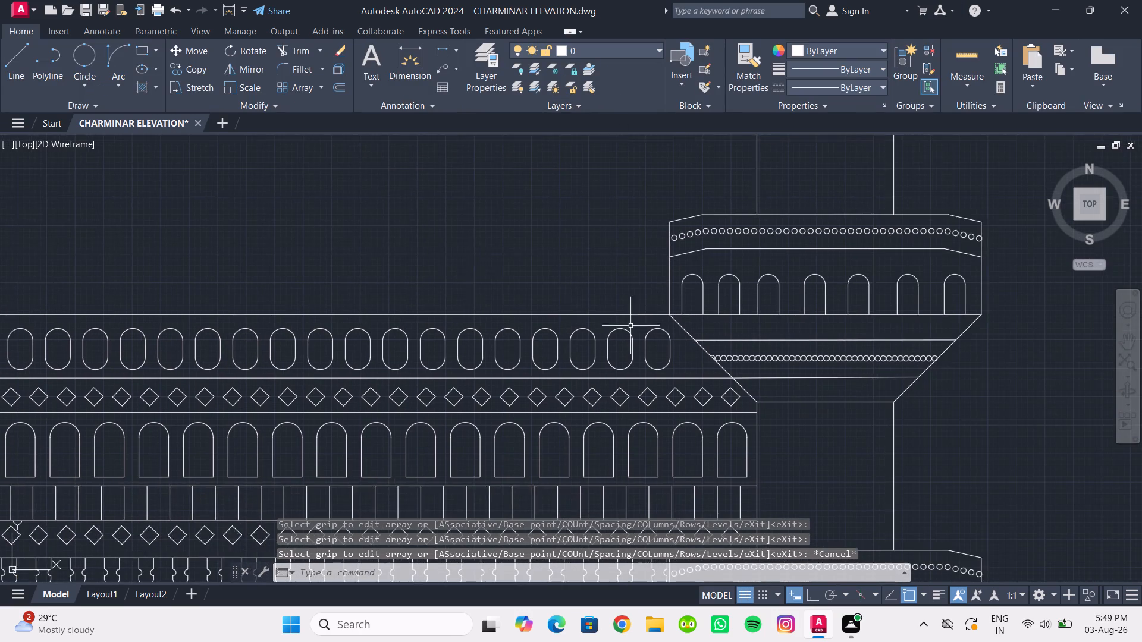
scroll(716, 339, "up", 2)
left_click(513, 301)
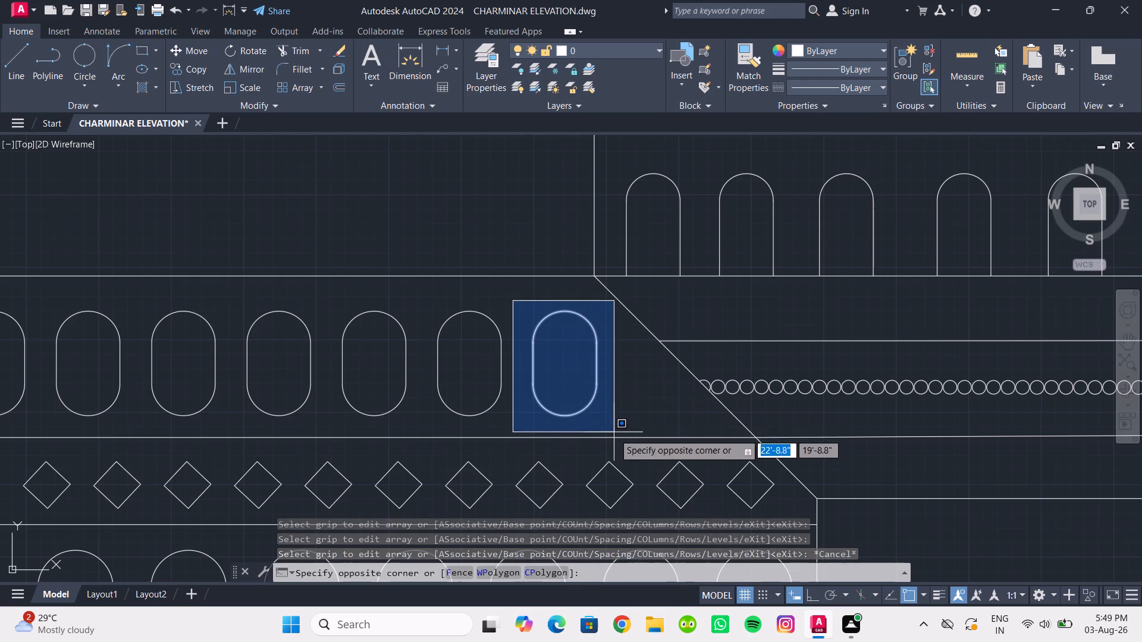
left_click(614, 434)
left_click(200, 46)
scroll(568, 267, "up", 2)
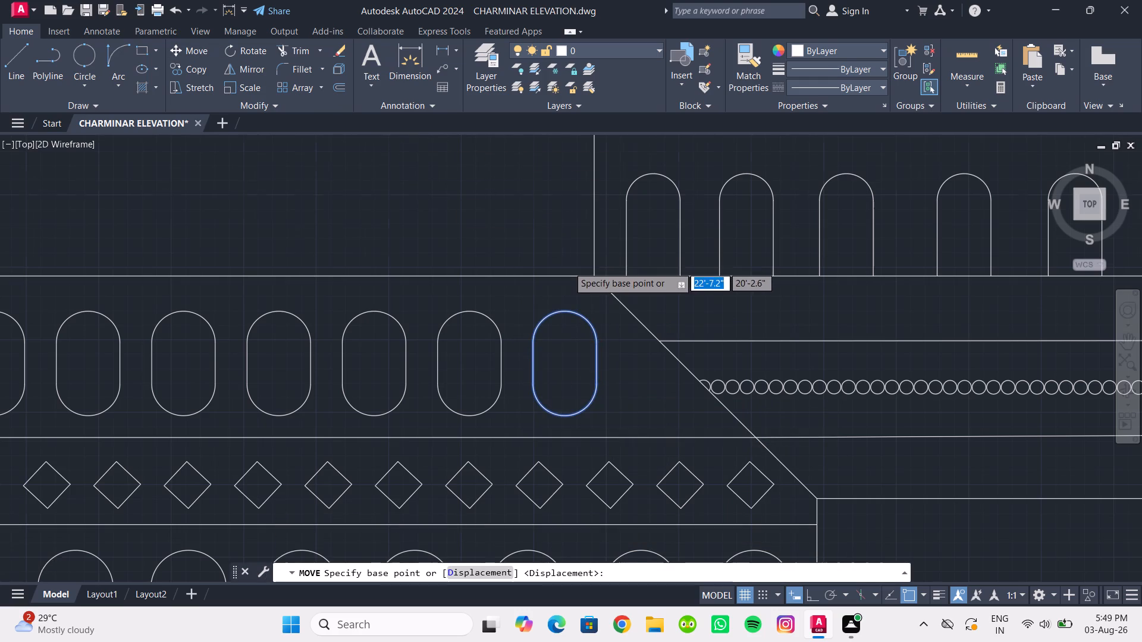
left_click(553, 379)
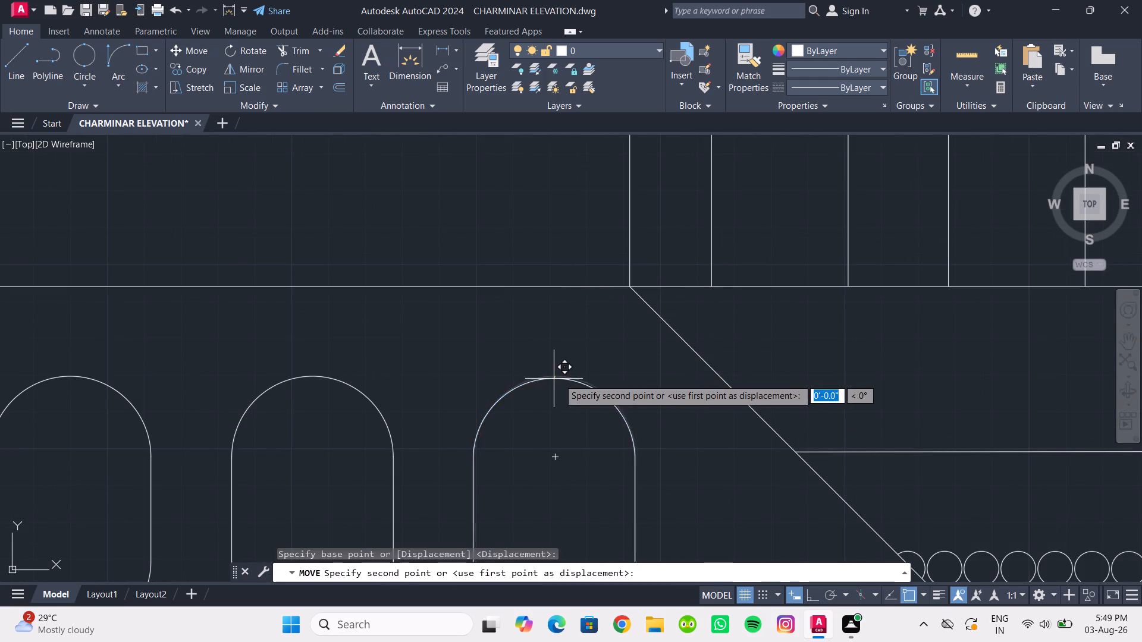
left_click(603, 376)
scroll(603, 376, "down", 3)
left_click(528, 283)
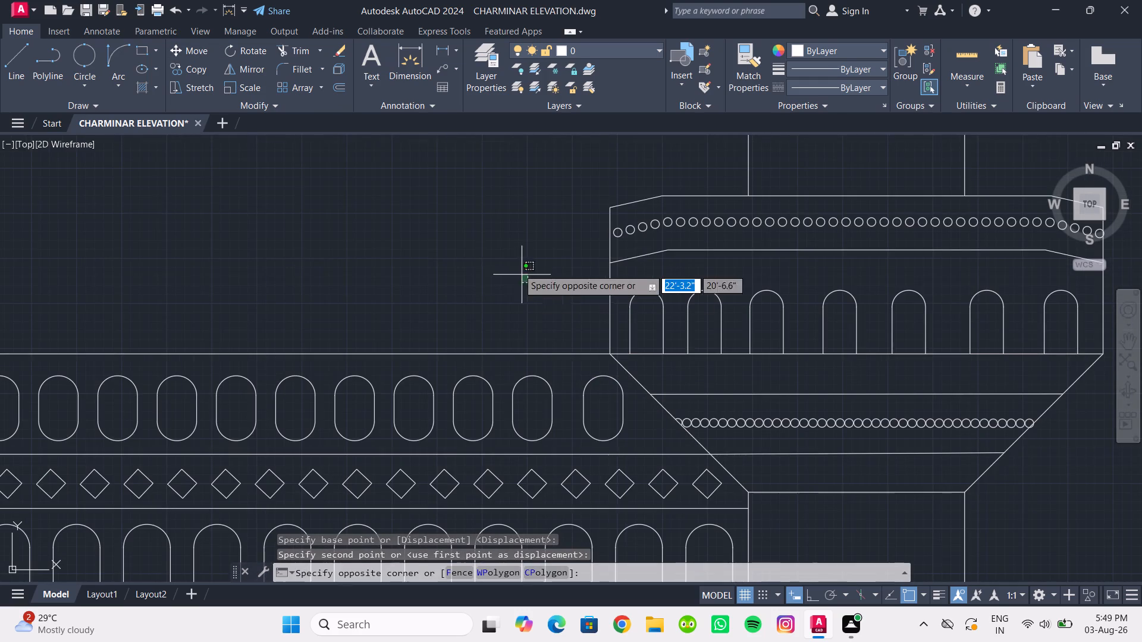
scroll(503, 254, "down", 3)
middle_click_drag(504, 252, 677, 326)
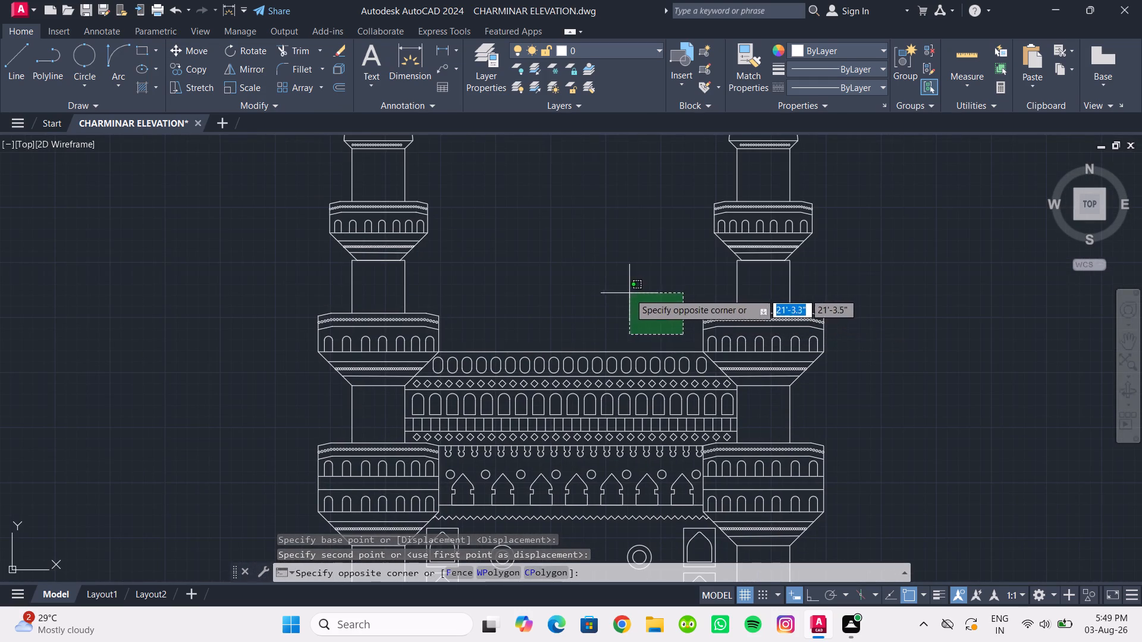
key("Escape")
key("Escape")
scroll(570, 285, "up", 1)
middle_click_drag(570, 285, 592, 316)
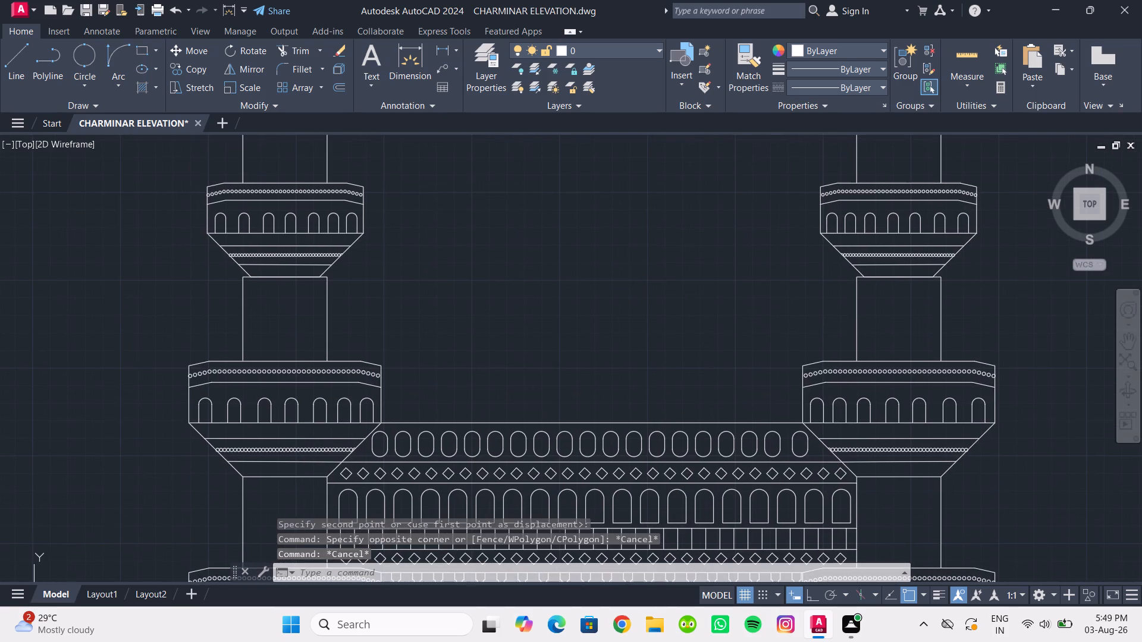
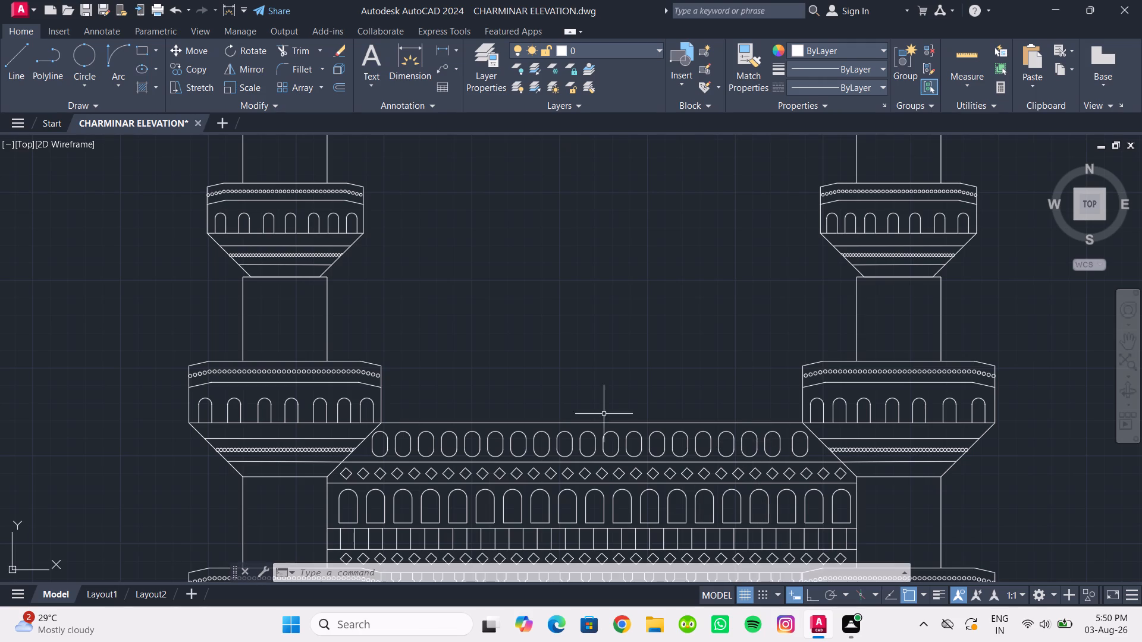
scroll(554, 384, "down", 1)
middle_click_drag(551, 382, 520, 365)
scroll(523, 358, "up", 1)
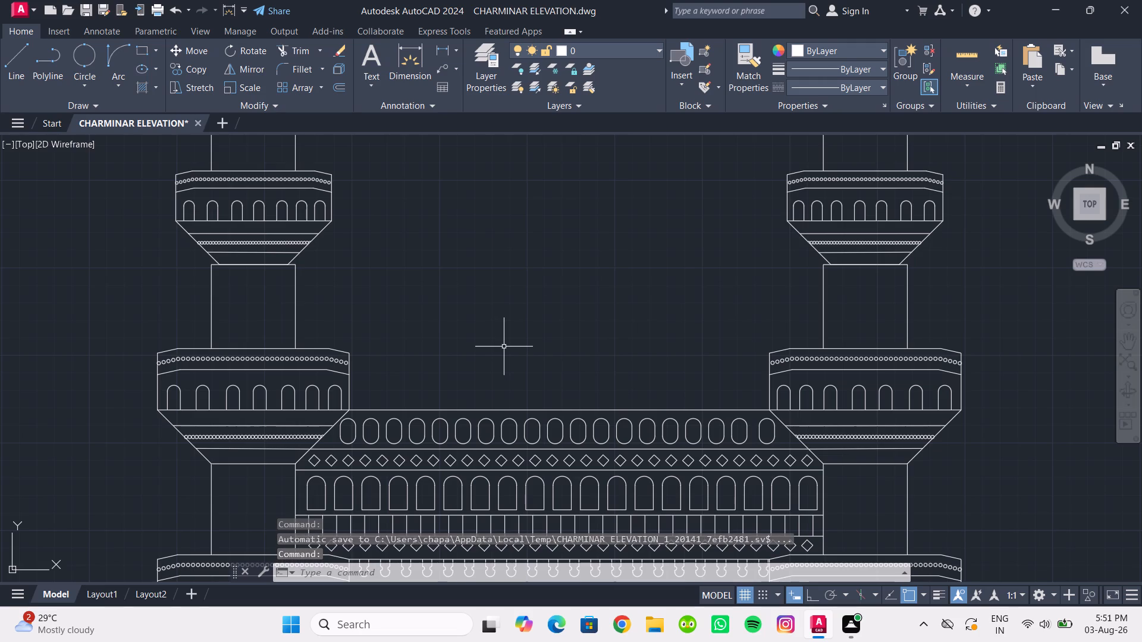
Copy the left tower's upper section, from its shaft above the middle balcony to the finial, to two spots on the upper band's top edge.
scroll(520, 325, "down", 3)
middle_click_drag(512, 319, 498, 311)
scroll(498, 311, "up", 1)
middle_click_drag(513, 327, 504, 306)
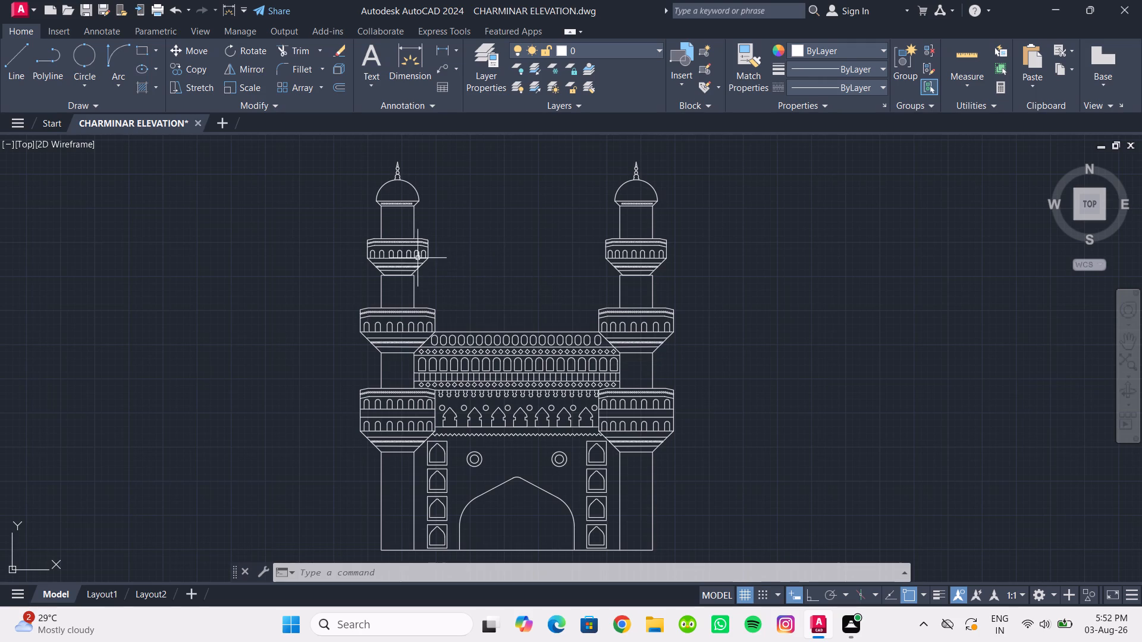
left_click(353, 150)
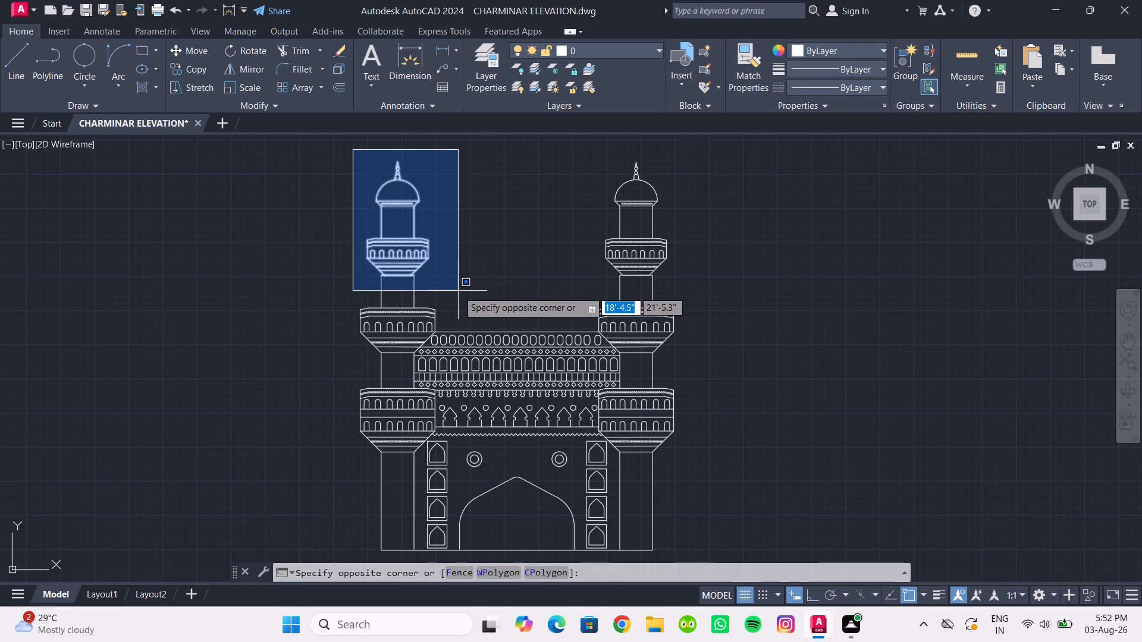
scroll(469, 309, "up", 1)
middle_click_drag(469, 309, 482, 320)
scroll(469, 309, "up", 1)
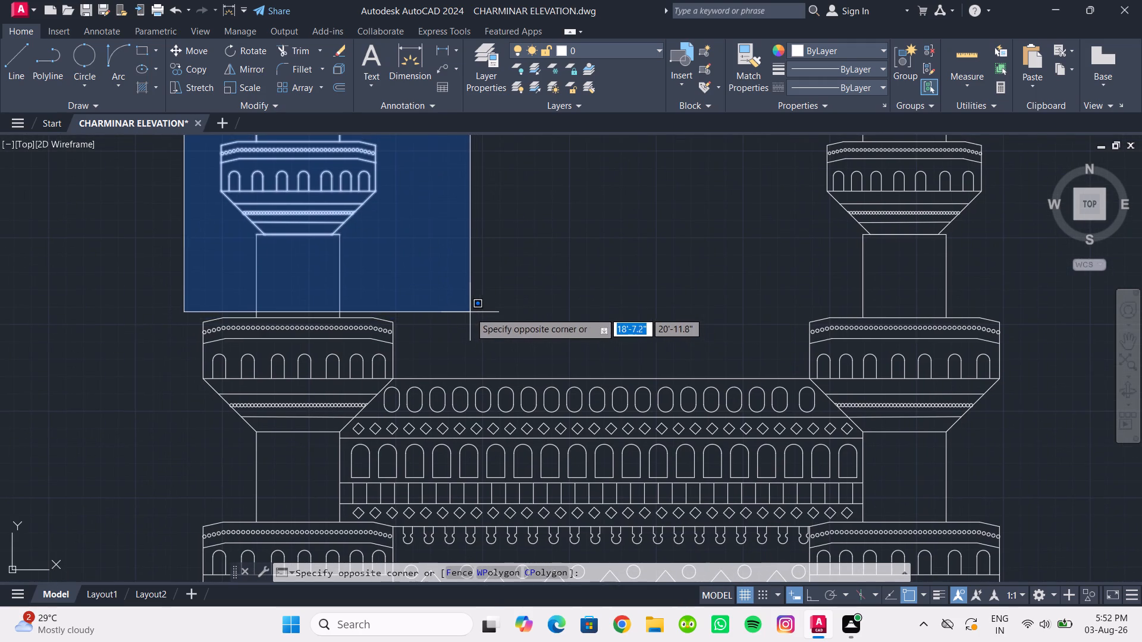
left_click(473, 319)
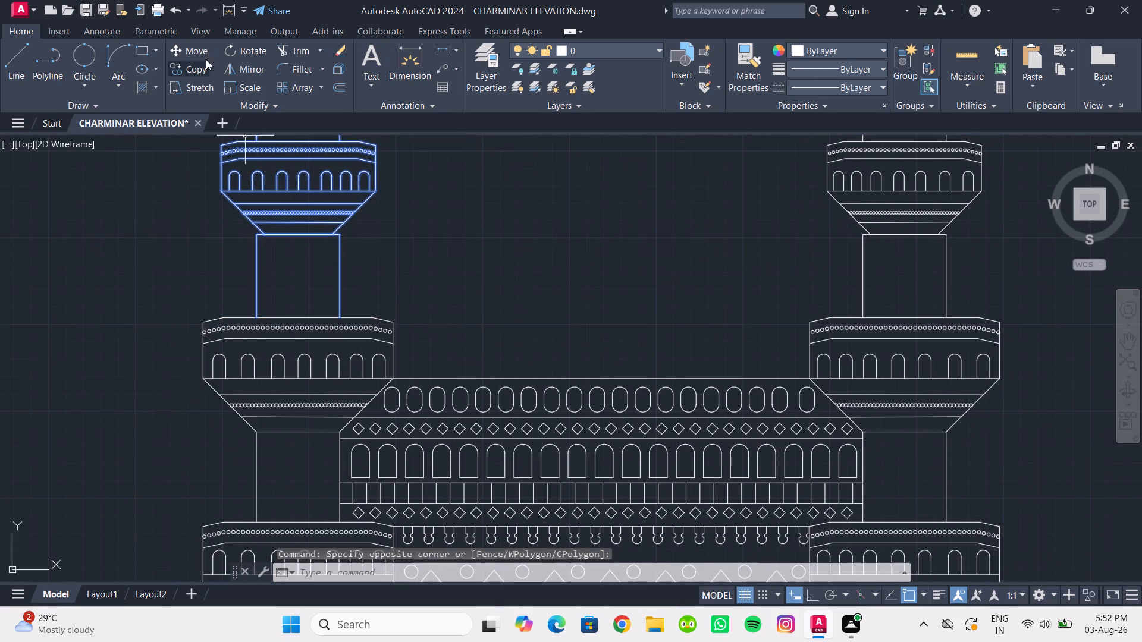
left_click(197, 67)
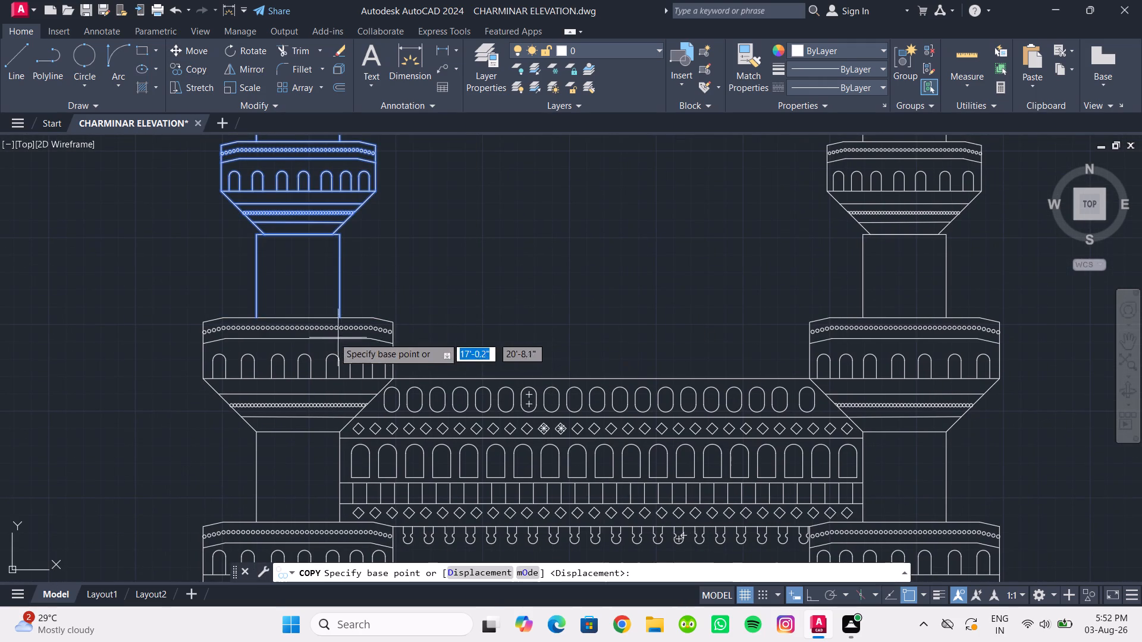
left_click(260, 318)
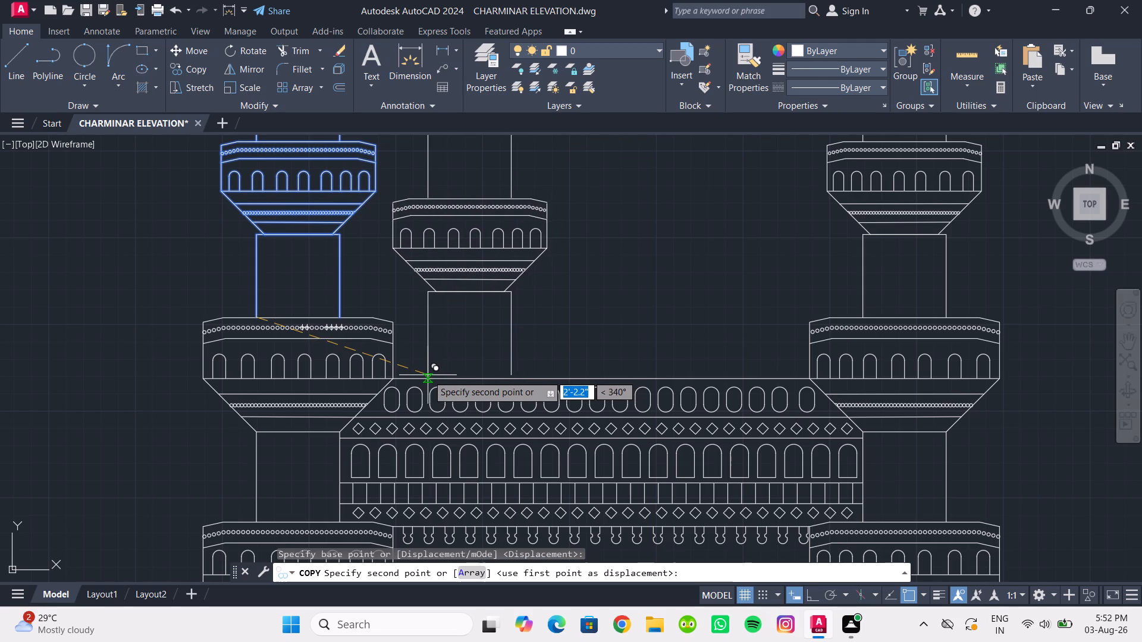
left_click(428, 375)
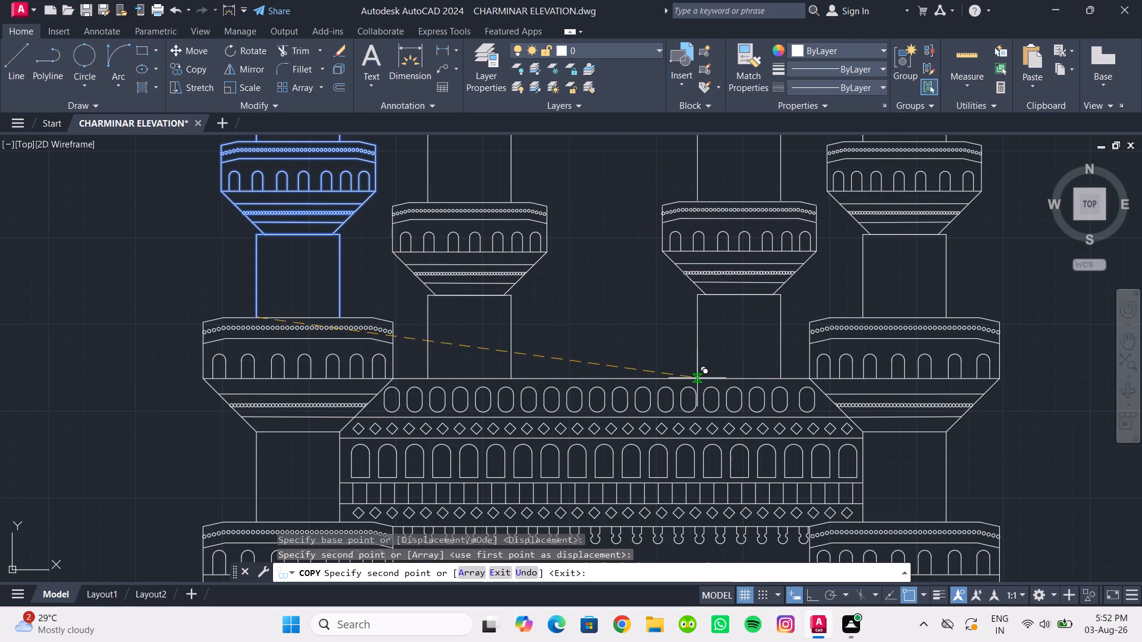
left_click(697, 378)
scroll(656, 364, "down", 2)
middle_click_drag(654, 369, 654, 381)
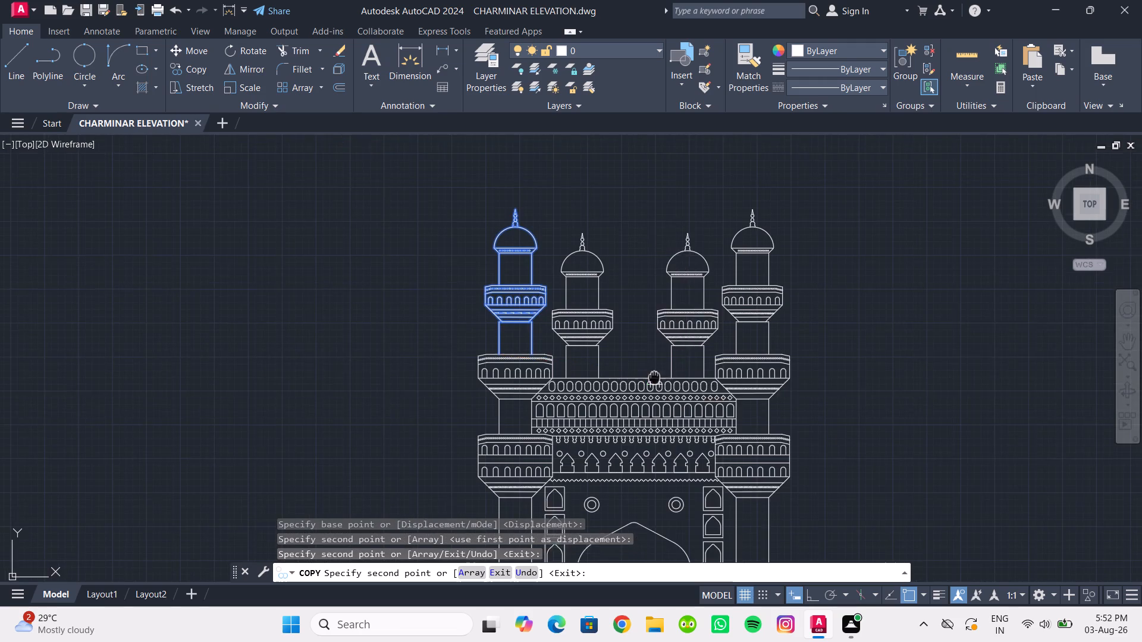
middle_click_drag(654, 381, 654, 383)
key("Escape")
Save the Charminar elevation drawing.
scroll(634, 407, "down", 2)
middle_click_drag(616, 392, 561, 290)
scroll(566, 298, "up", 1)
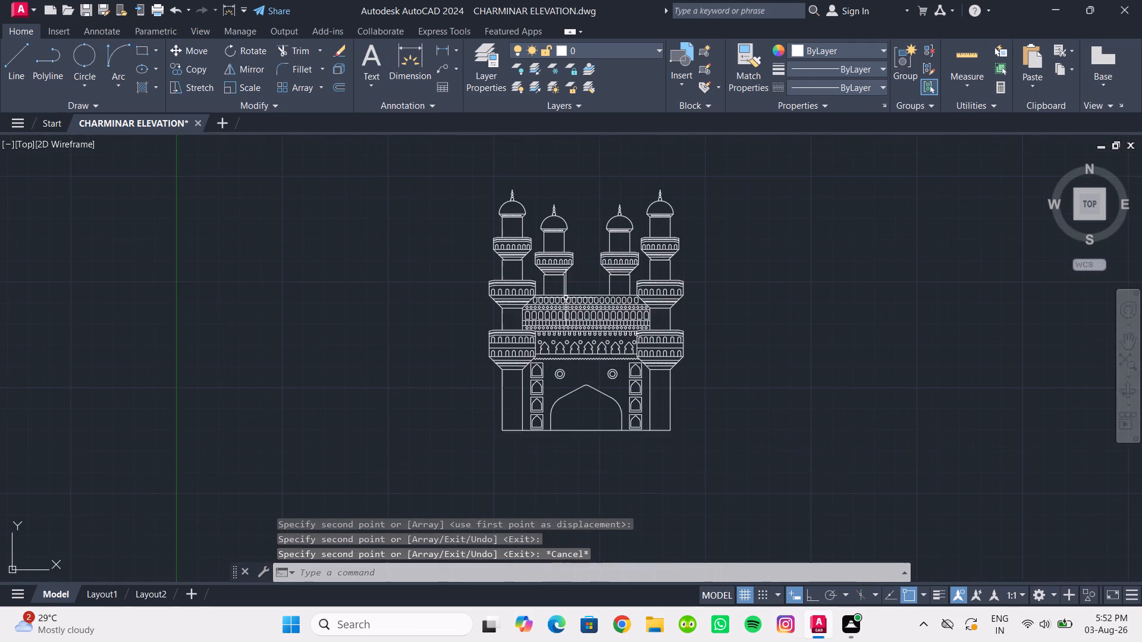
scroll(566, 298, "up", 1)
middle_click_drag(566, 298, 504, 315)
middle_click_drag(504, 316, 501, 316)
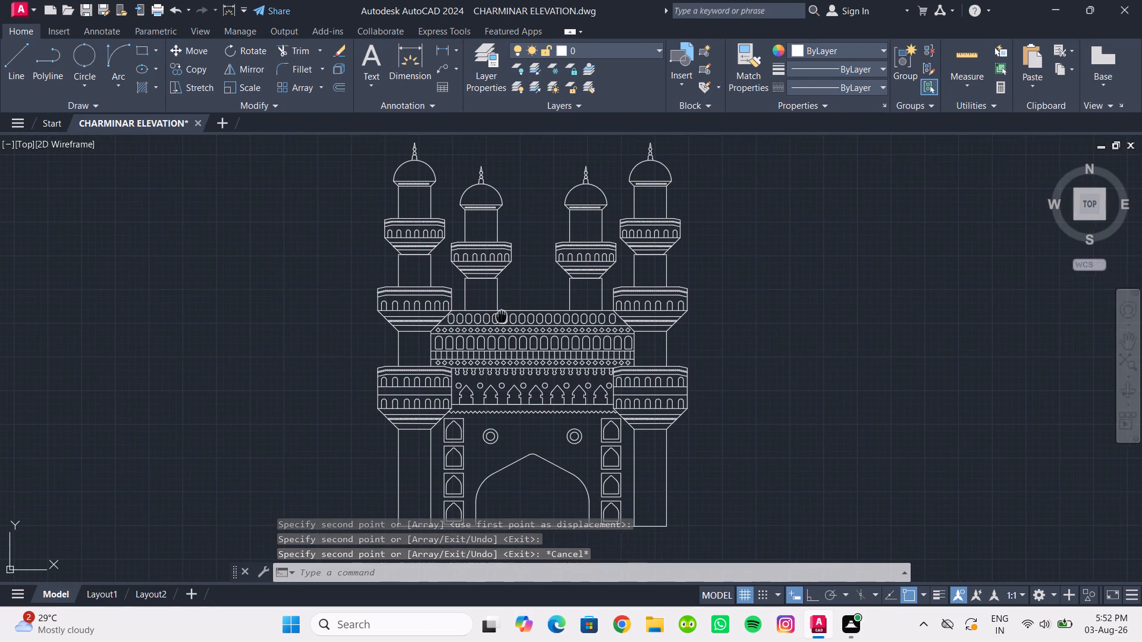
middle_click_drag(501, 316, 497, 314)
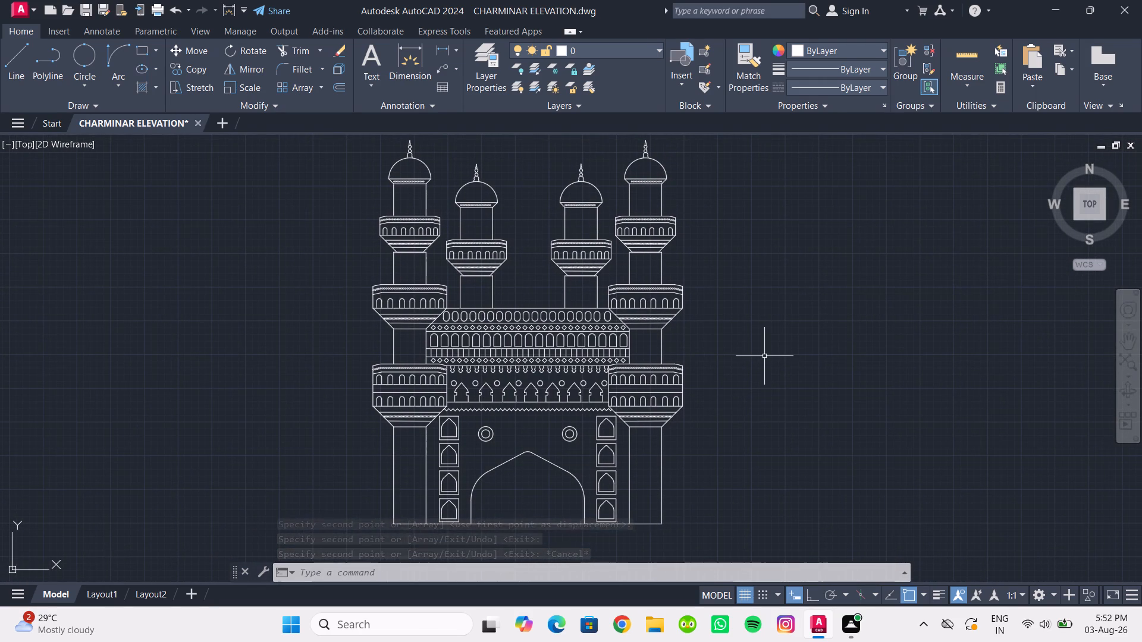
left_click(84, 9)
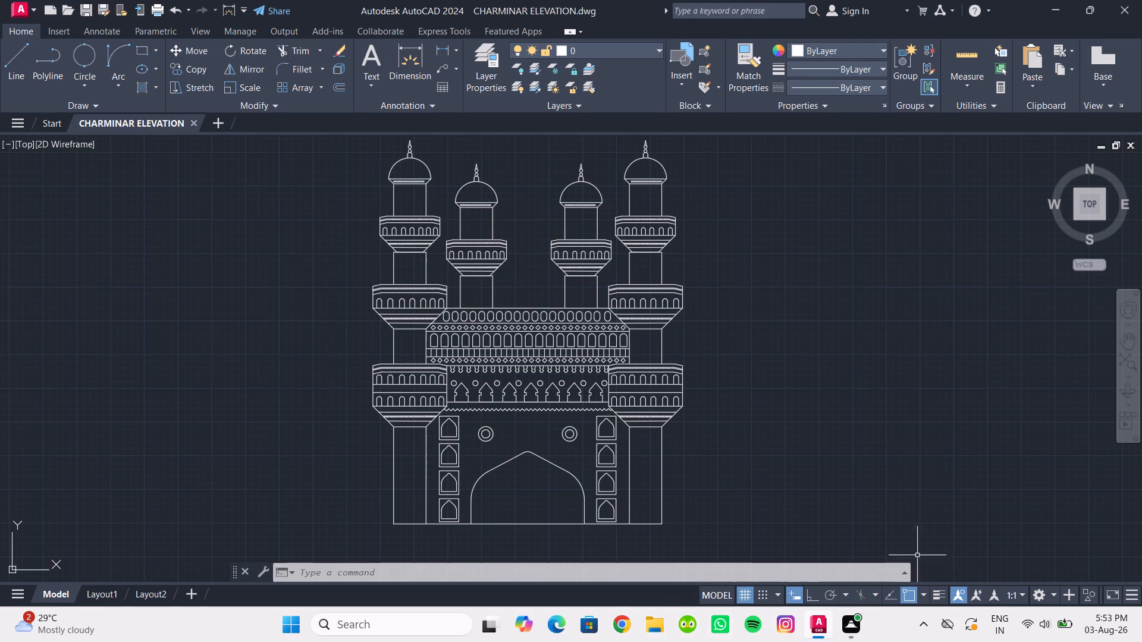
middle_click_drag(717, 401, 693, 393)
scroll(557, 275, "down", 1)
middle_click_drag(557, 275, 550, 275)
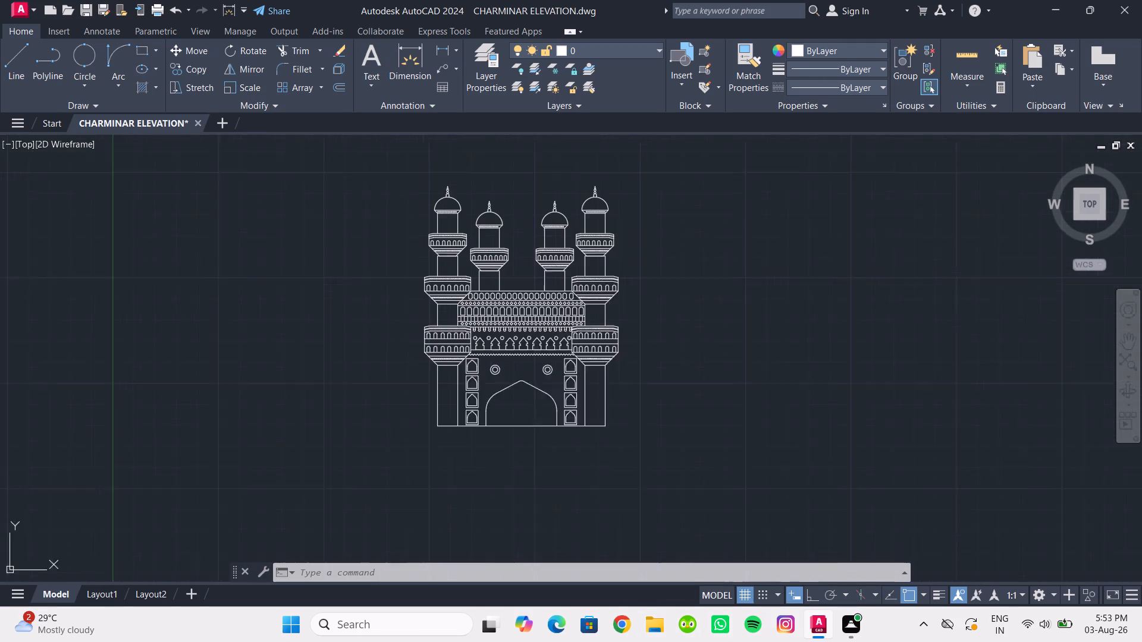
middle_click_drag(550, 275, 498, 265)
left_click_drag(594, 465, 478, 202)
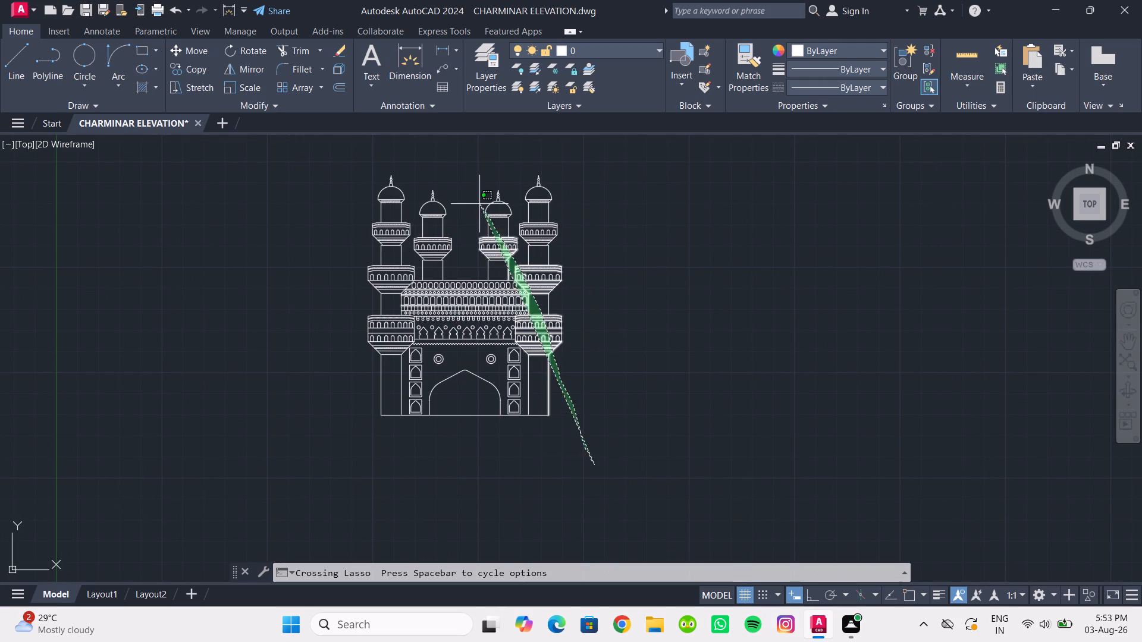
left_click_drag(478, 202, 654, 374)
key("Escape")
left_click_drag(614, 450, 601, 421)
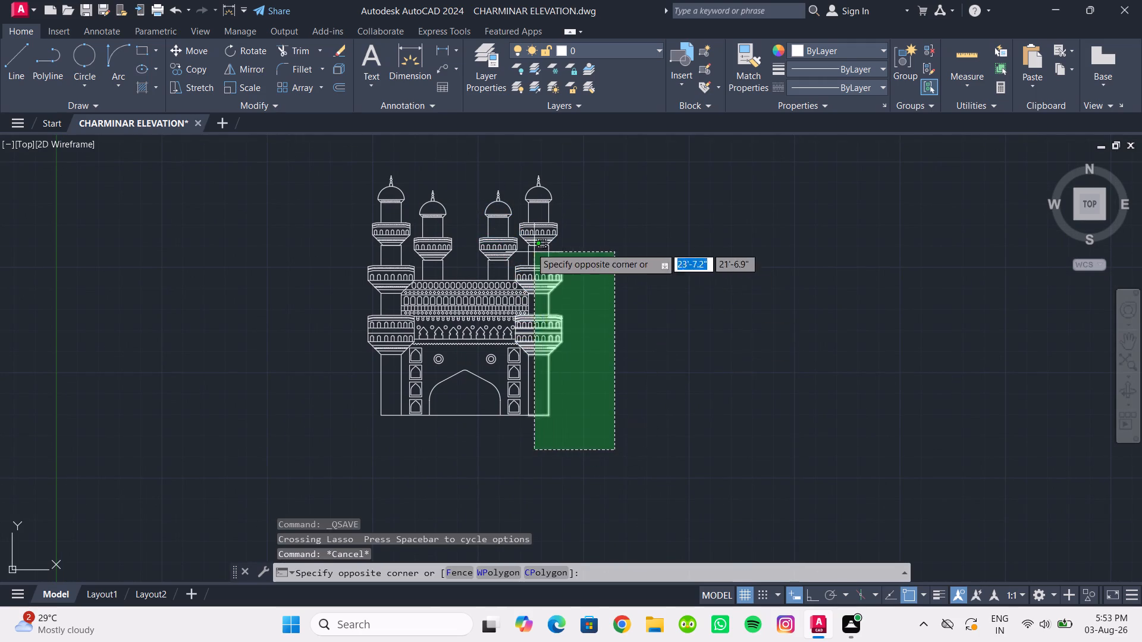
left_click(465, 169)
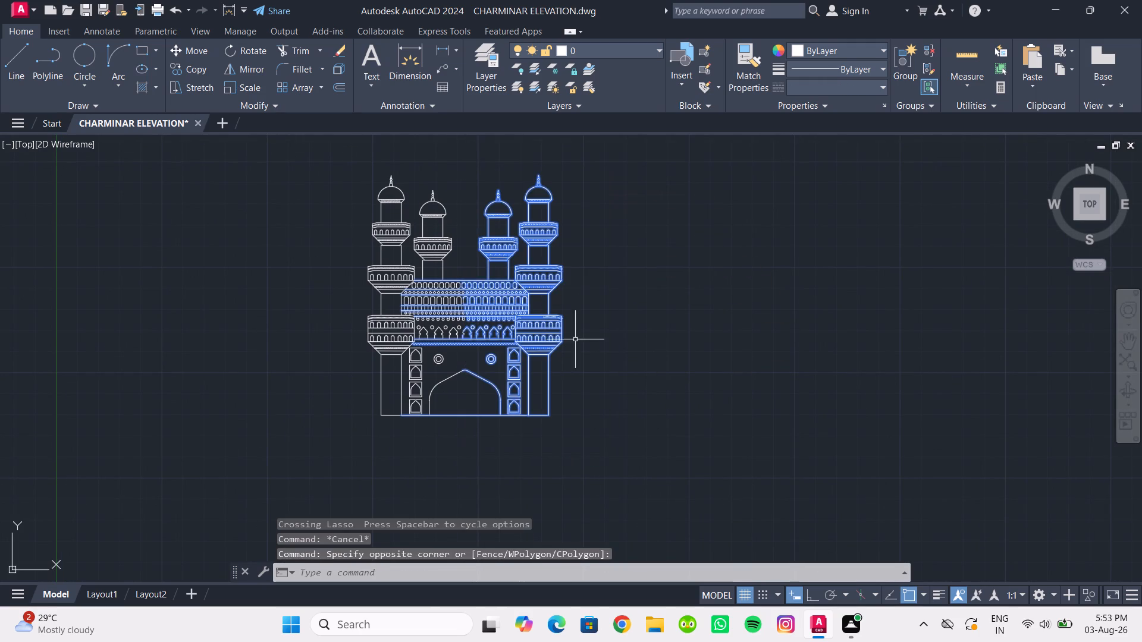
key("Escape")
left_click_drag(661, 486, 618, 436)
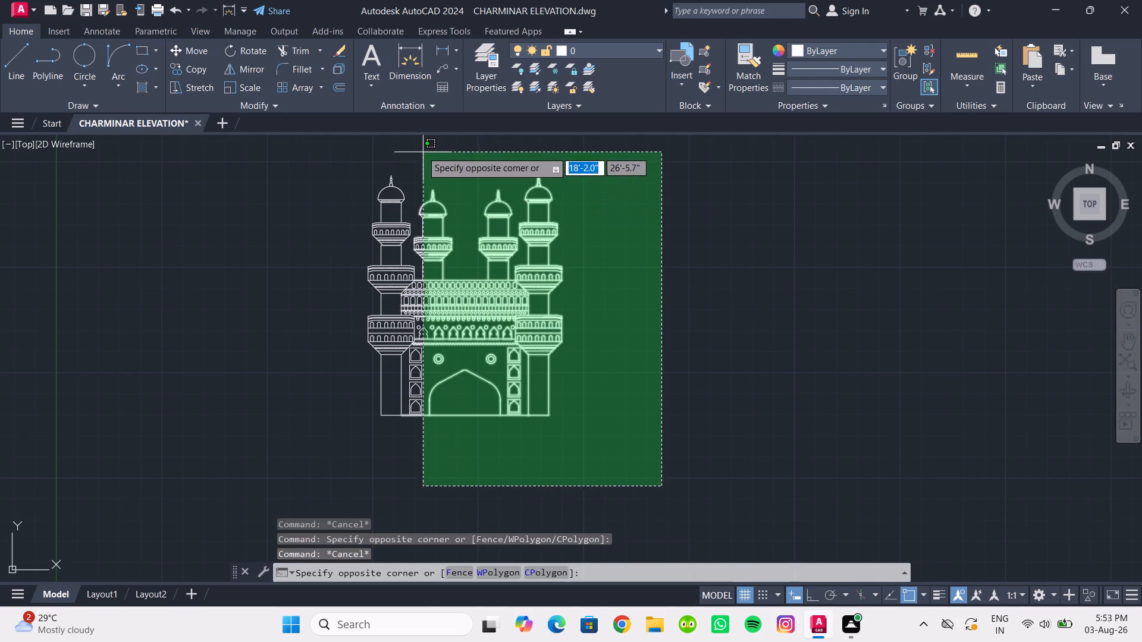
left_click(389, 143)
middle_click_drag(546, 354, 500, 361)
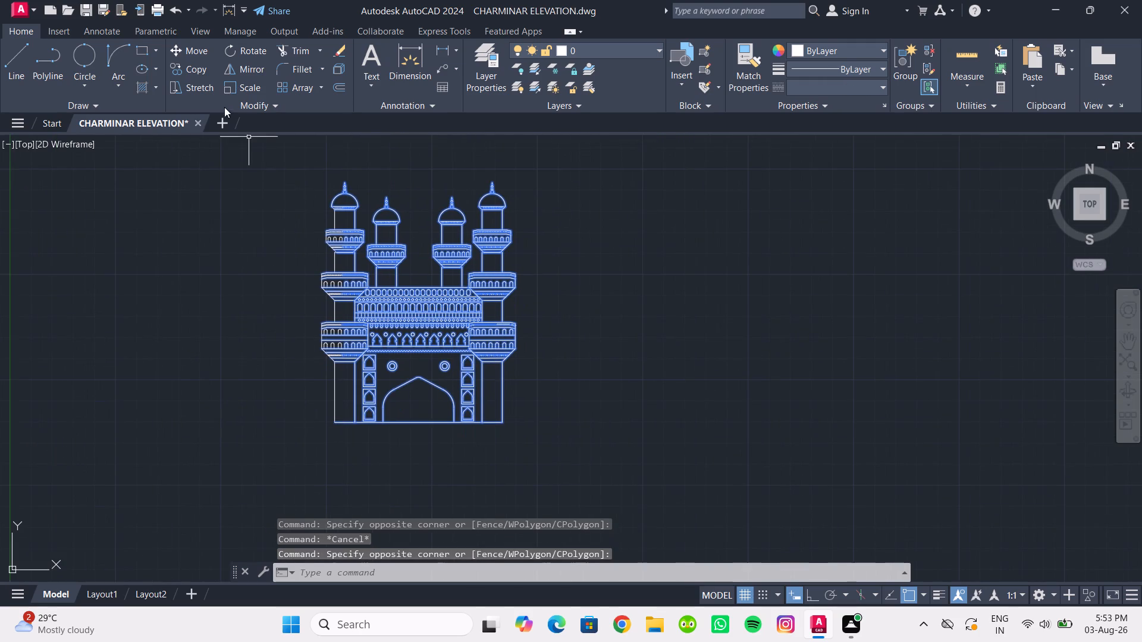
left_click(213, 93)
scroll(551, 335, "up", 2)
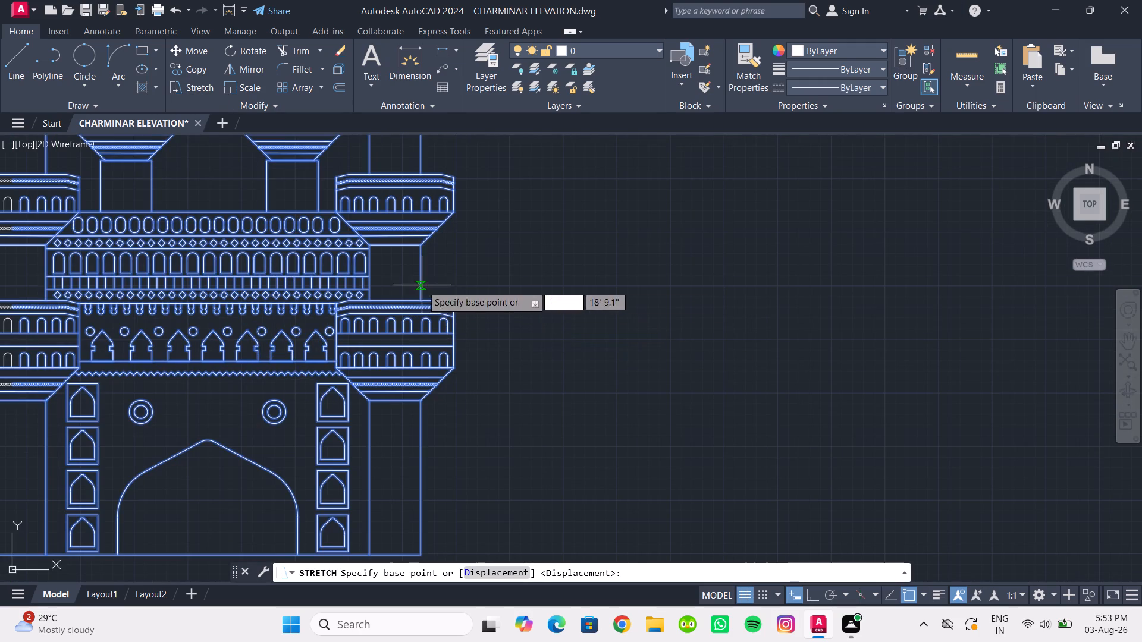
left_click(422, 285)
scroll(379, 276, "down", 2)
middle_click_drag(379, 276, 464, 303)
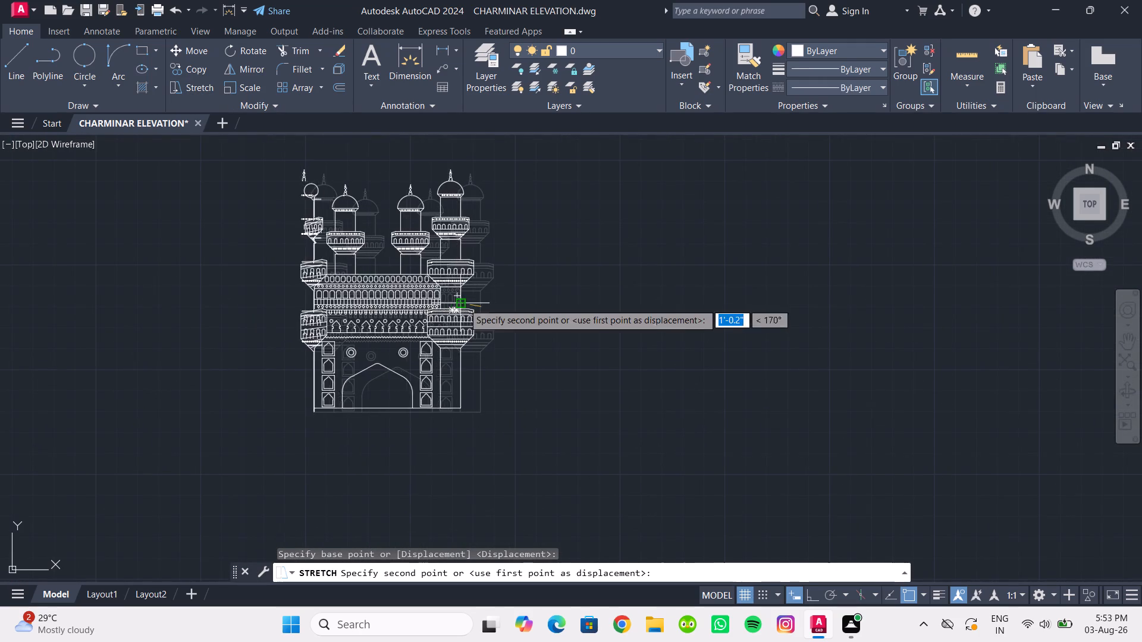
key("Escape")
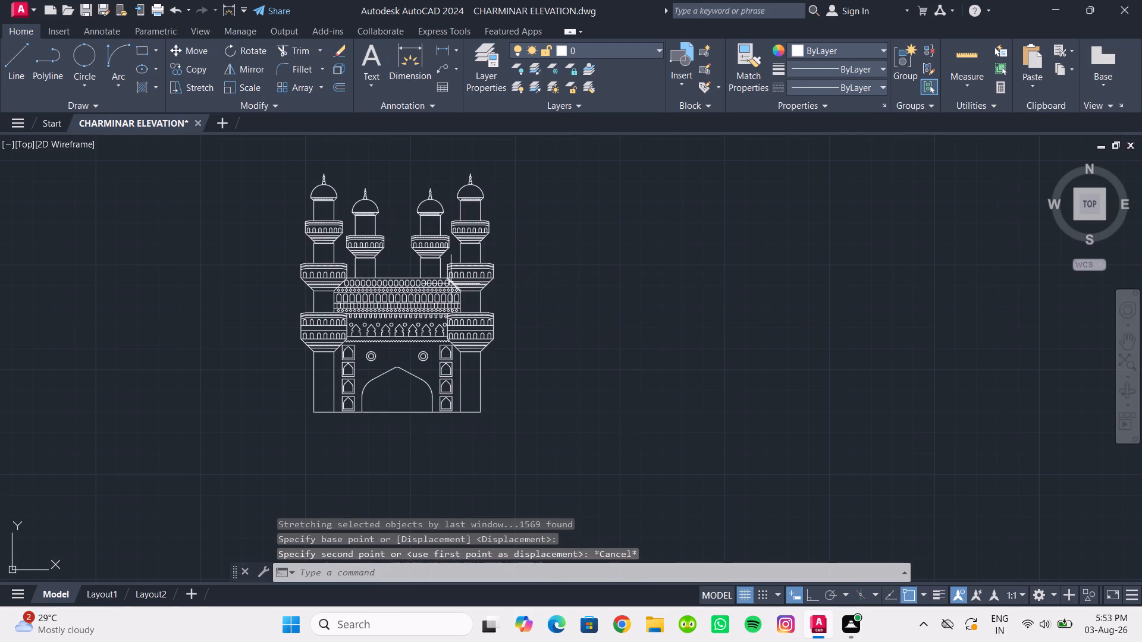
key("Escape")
Examine the lower facade around the large central pointed arch and the elevation as a whole.
middle_click_drag(423, 343, 403, 333)
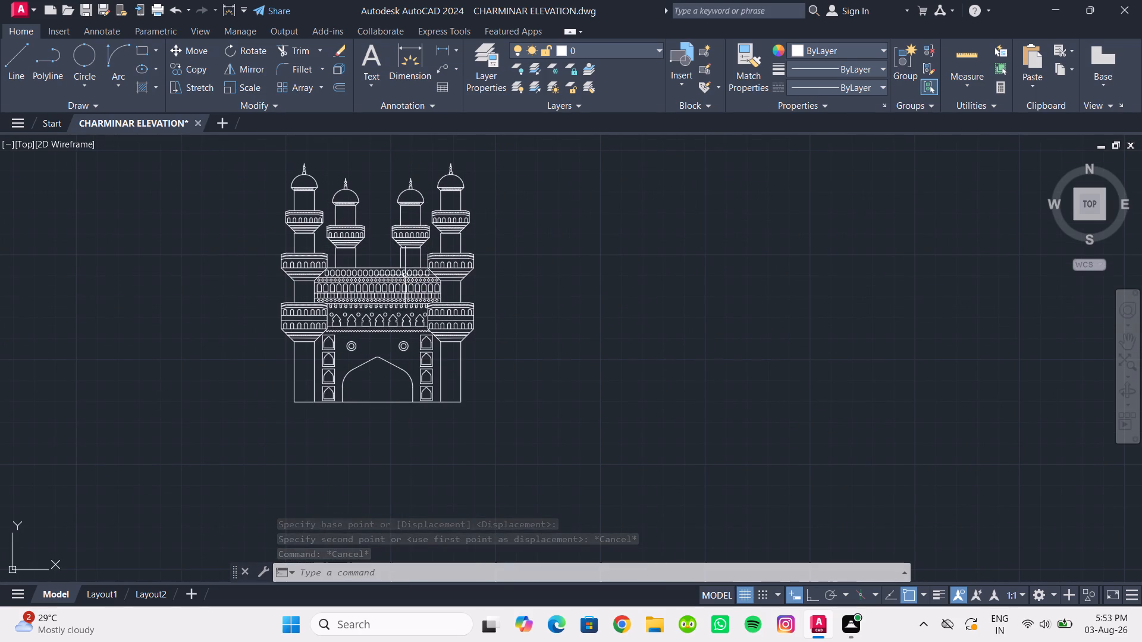
scroll(382, 370, "up", 3)
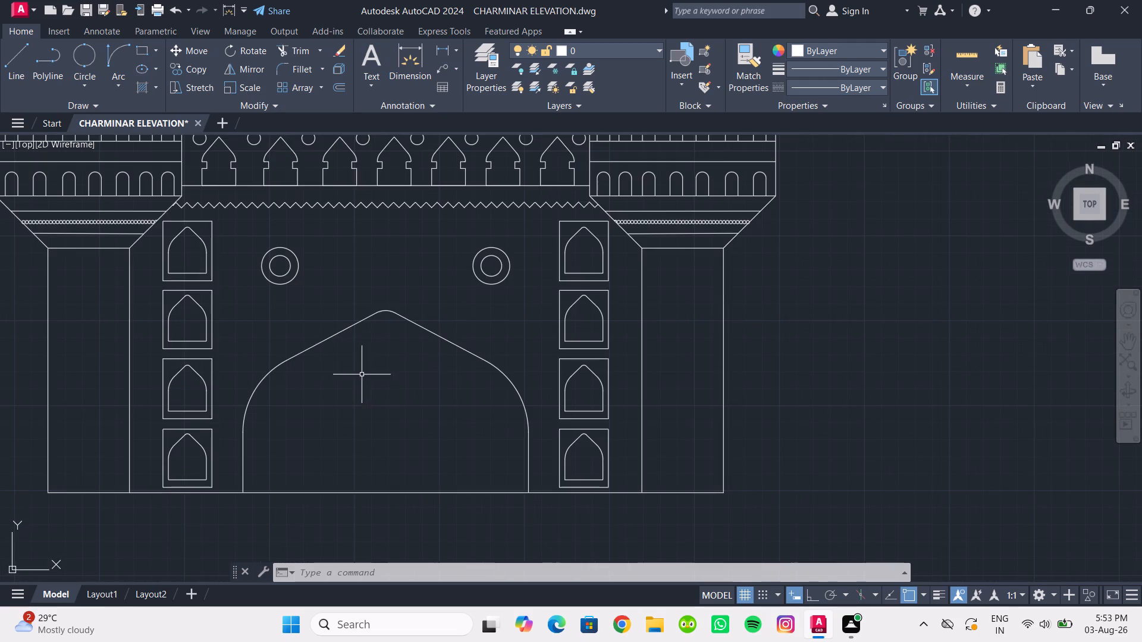
left_click(241, 442)
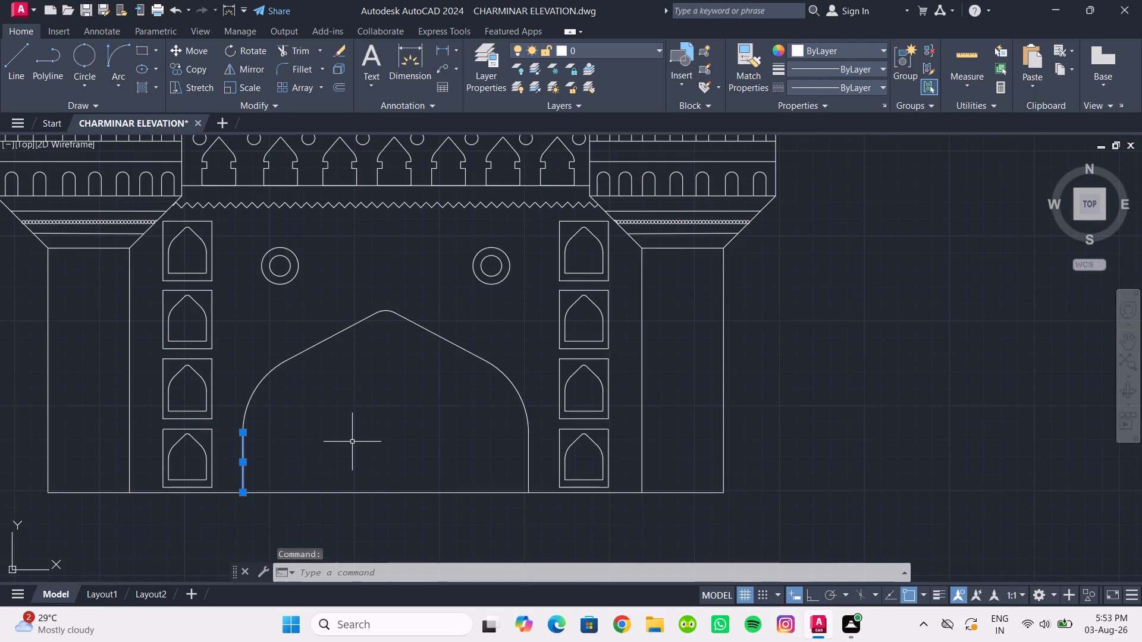
scroll(359, 451, "down", 2)
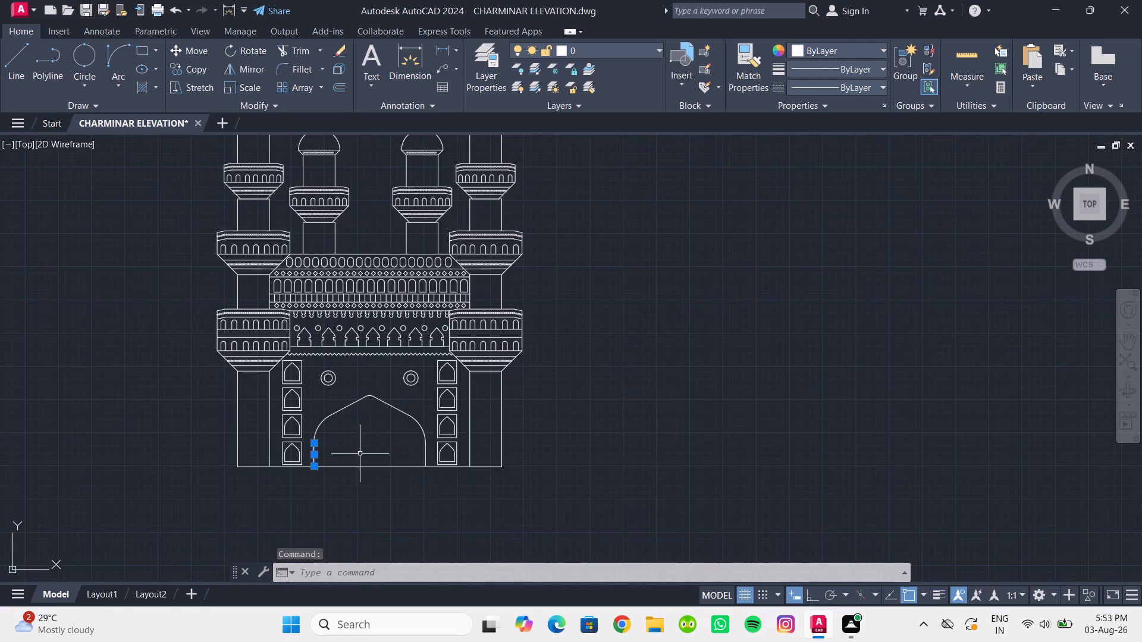
key("Escape")
scroll(365, 401, "up", 1)
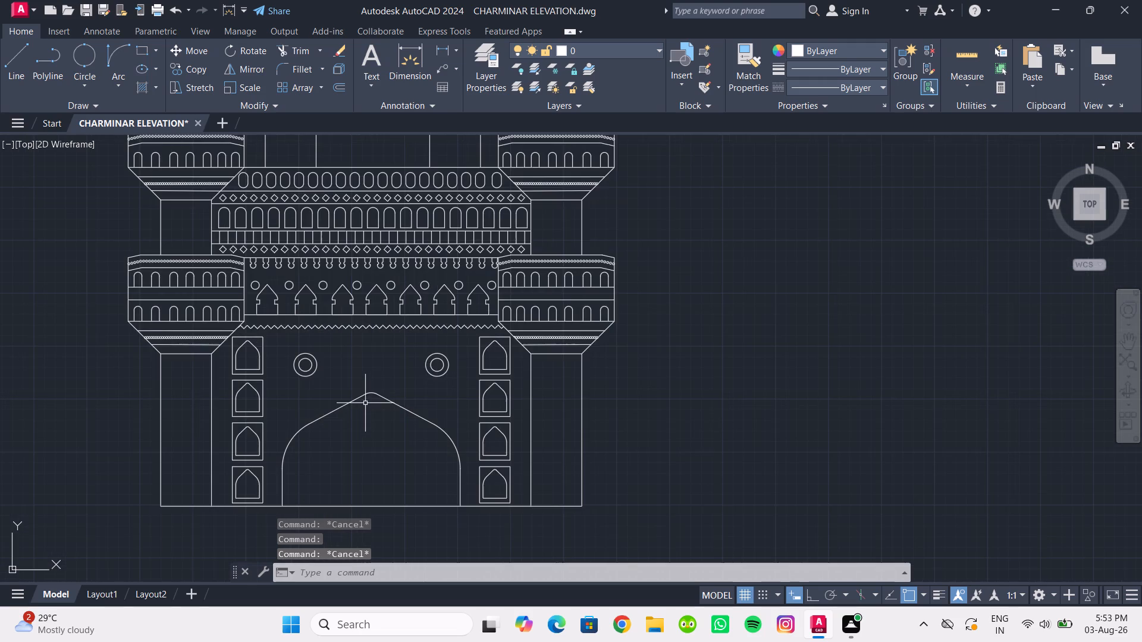
scroll(374, 415, "up", 1)
middle_click_drag(373, 413, 384, 419)
middle_click_drag(387, 421, 378, 355)
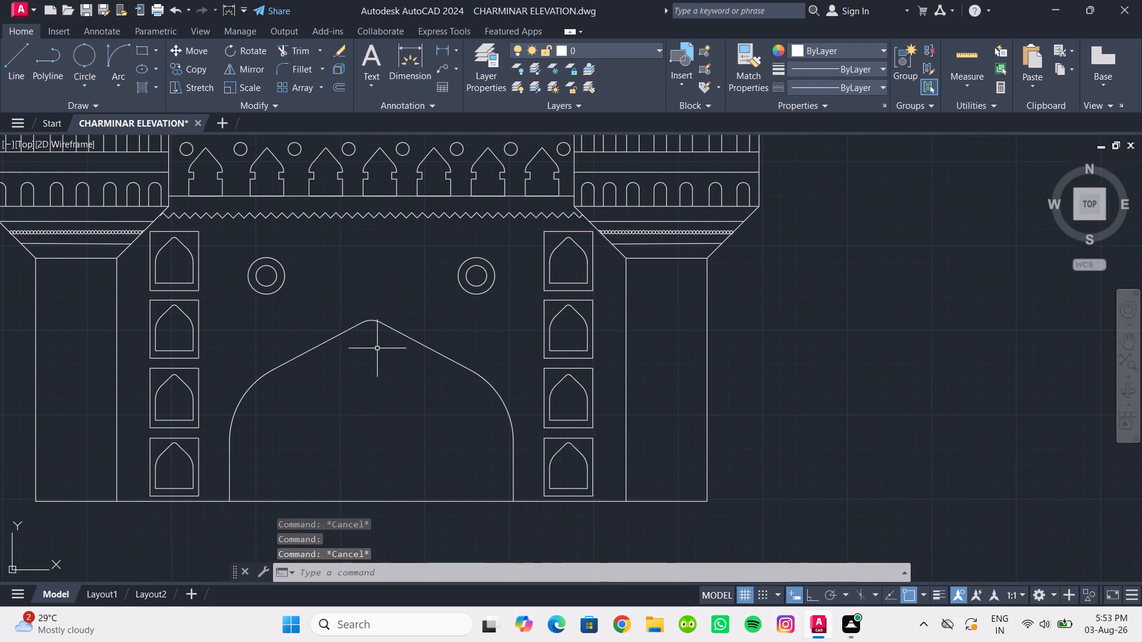
scroll(309, 416, "down", 2)
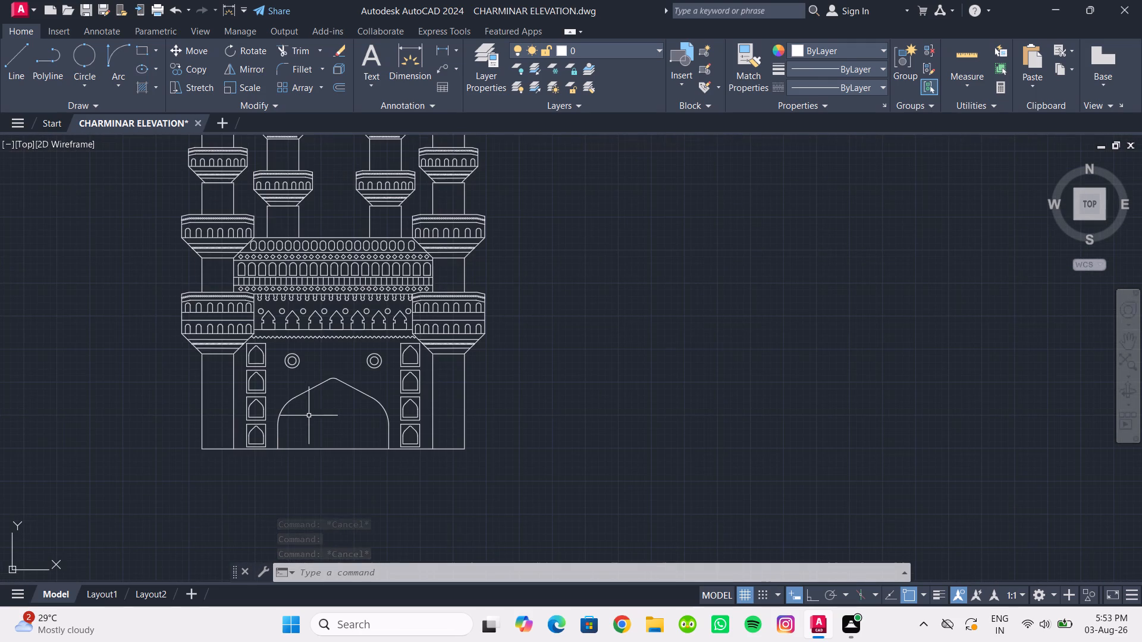
middle_click_drag(322, 428, 340, 441)
middle_click_drag(351, 453, 375, 479)
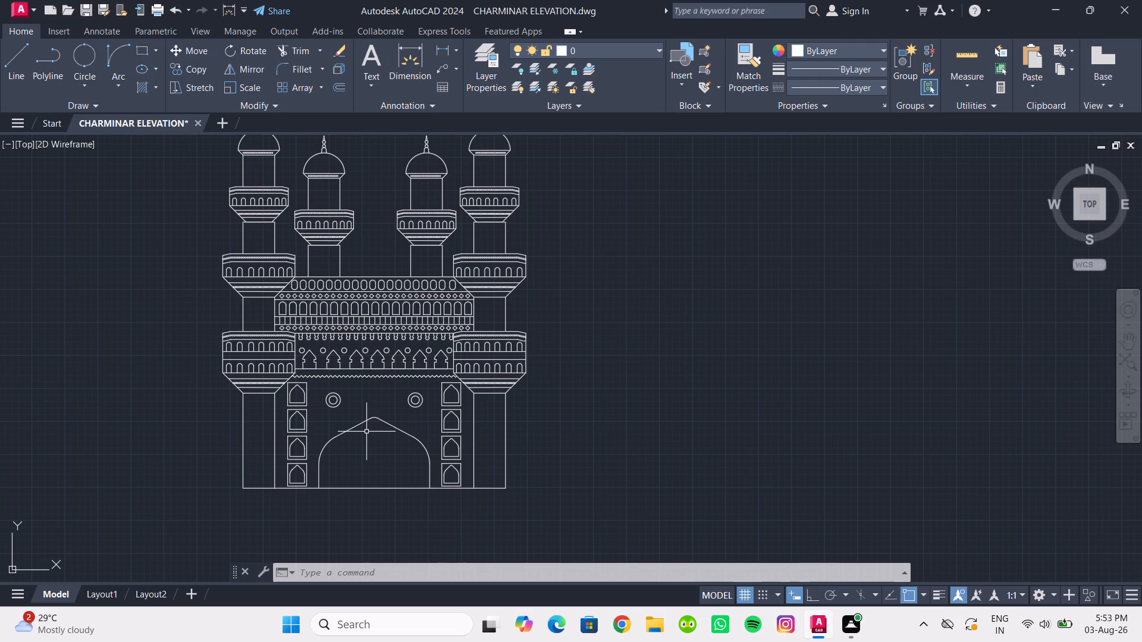
middle_click_drag(356, 402, 368, 426)
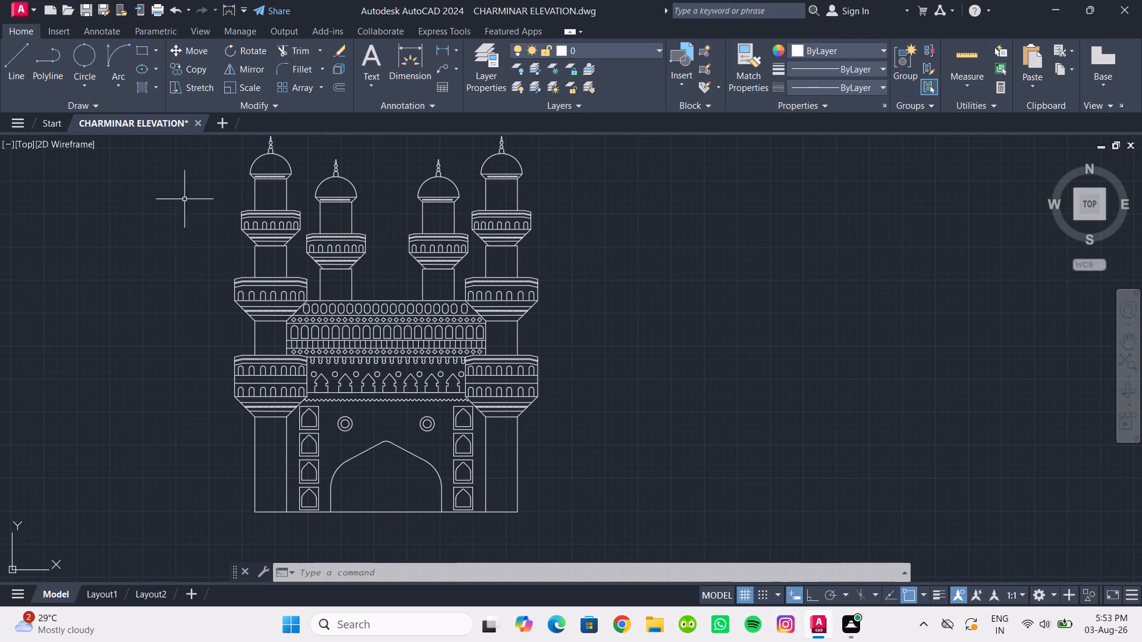
Save the drawing again.
left_click(92, 15)
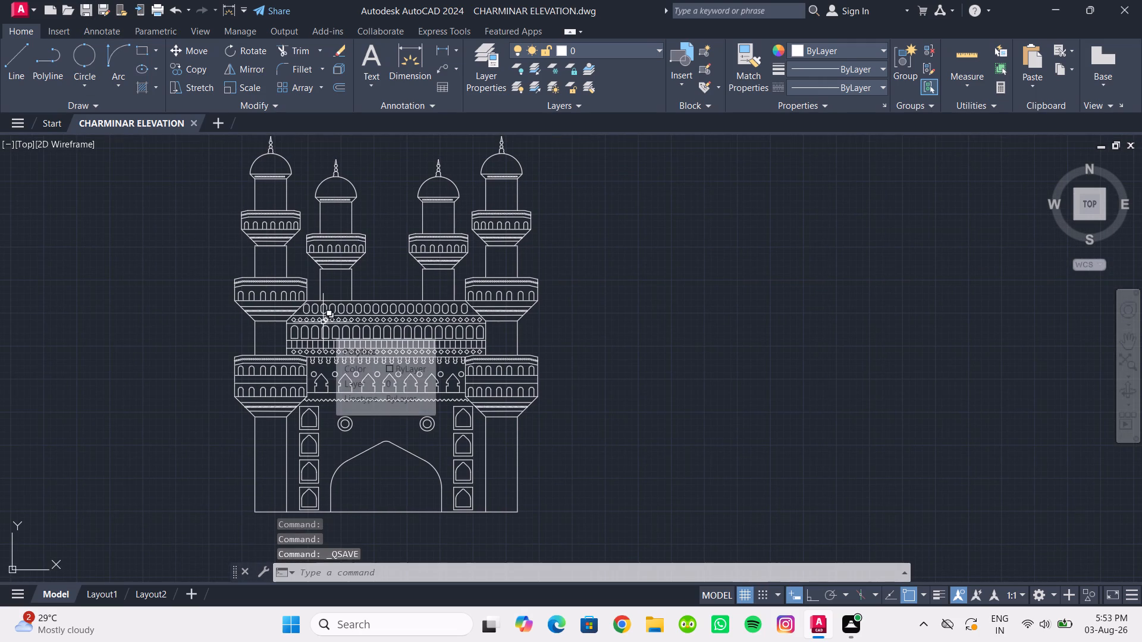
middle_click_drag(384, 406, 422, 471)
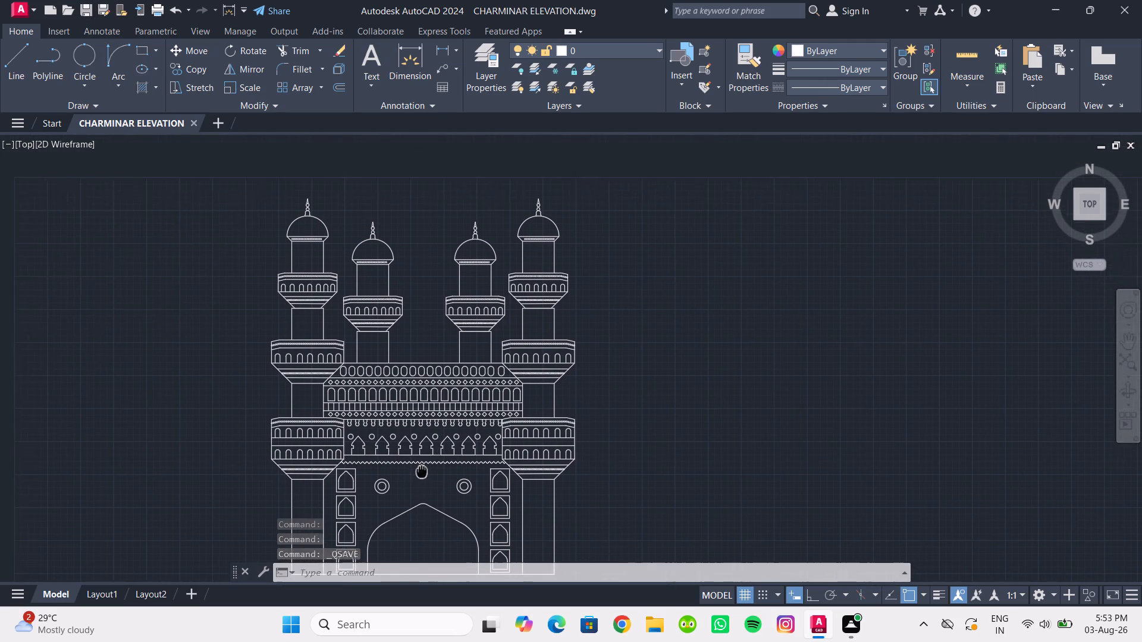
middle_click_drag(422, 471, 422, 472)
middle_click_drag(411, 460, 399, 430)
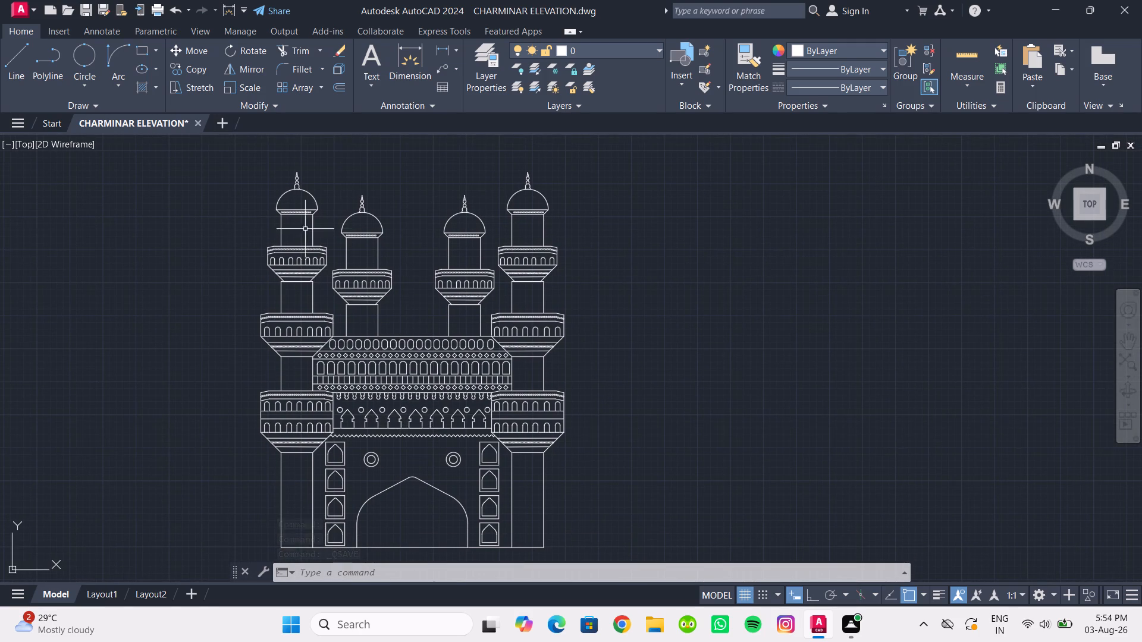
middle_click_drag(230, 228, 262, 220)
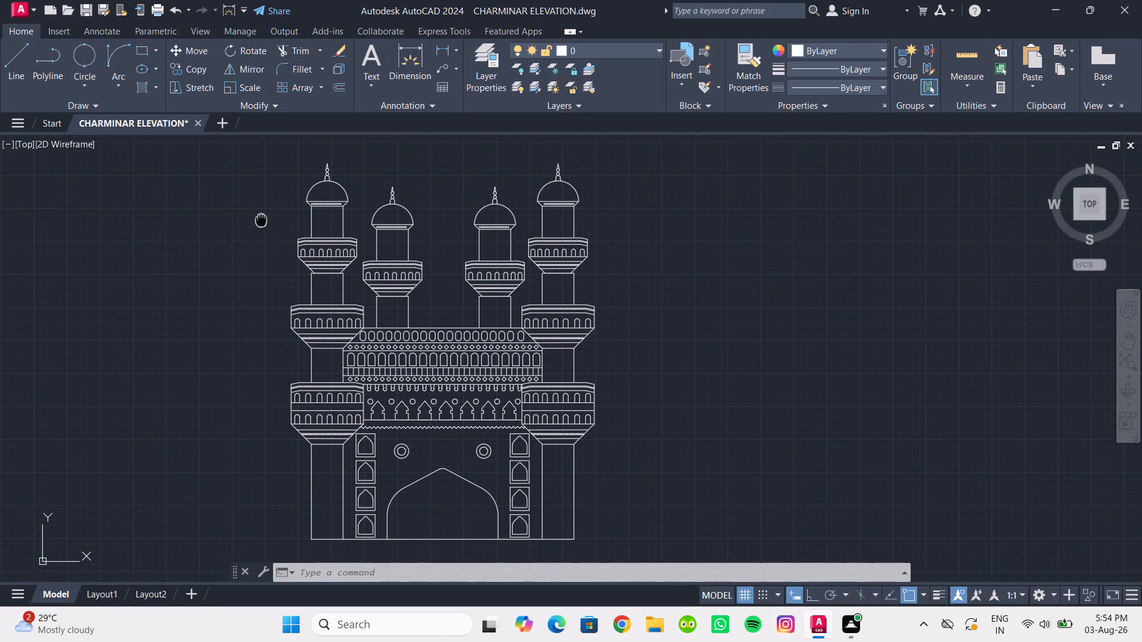
Check the alignment of the two rear minarets' finial tips with a temporary line between them.
middle_click_drag(262, 220, 318, 220)
middle_click_drag(315, 224, 323, 222)
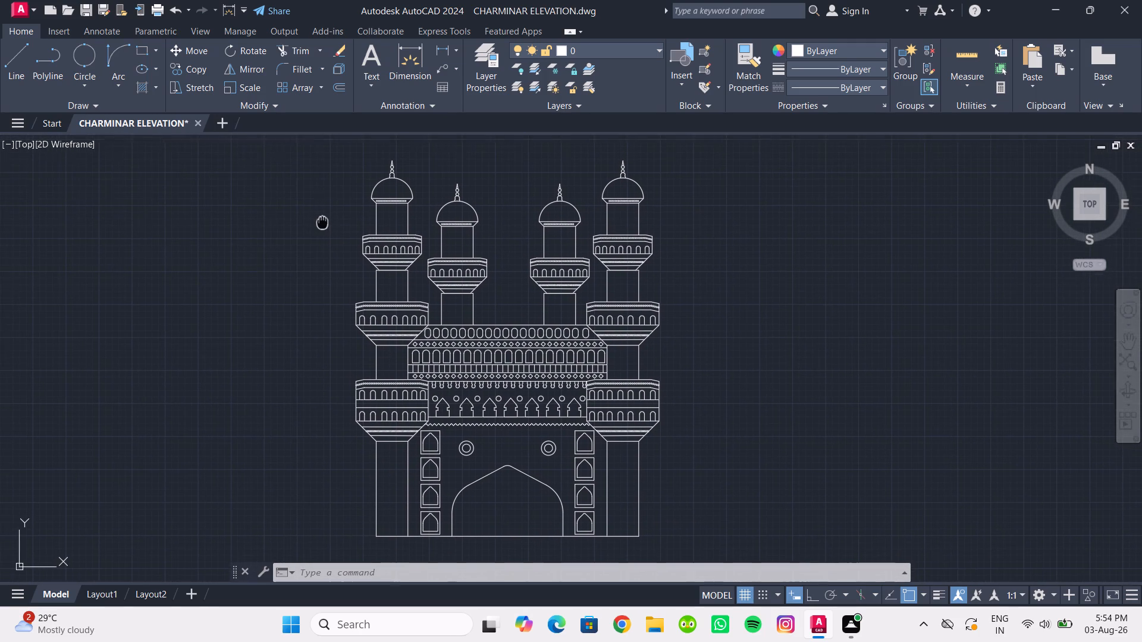
middle_click_drag(323, 222, 325, 222)
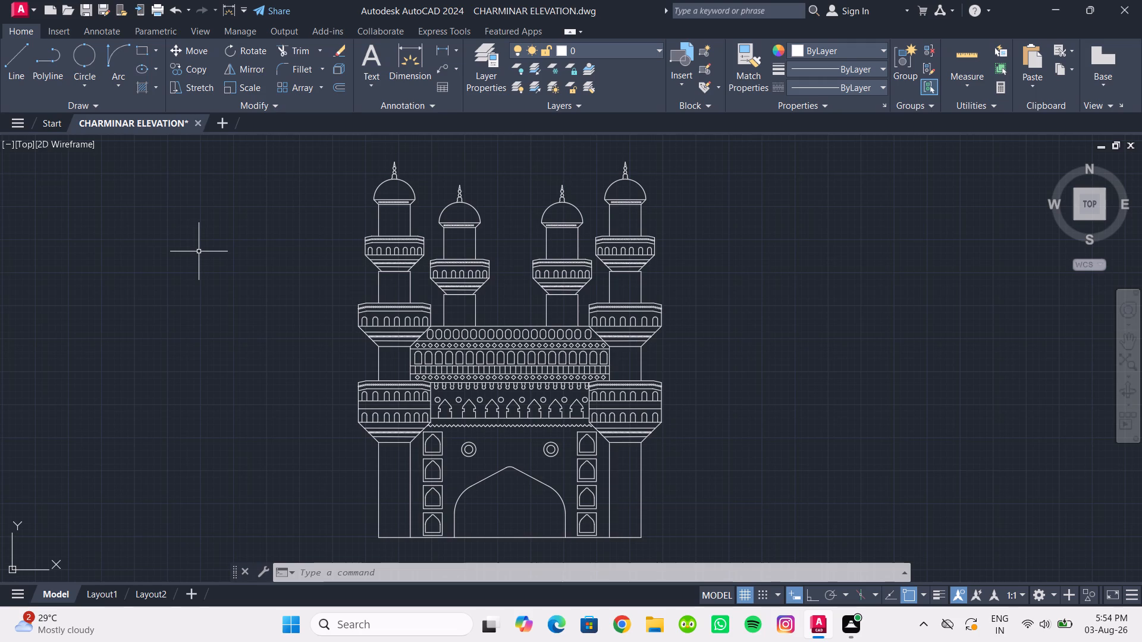
left_click(9, 69)
scroll(463, 196, "up", 2)
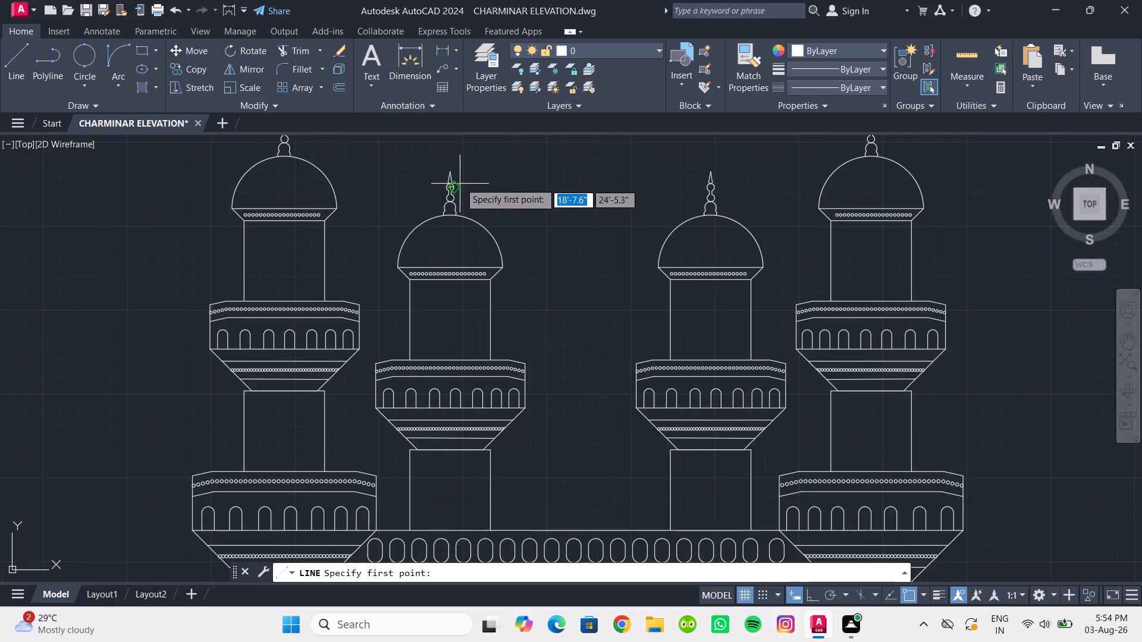
scroll(458, 180, "up", 2)
left_click(434, 156)
scroll(595, 156, "down", 2)
middle_click_drag(595, 156, 538, 167)
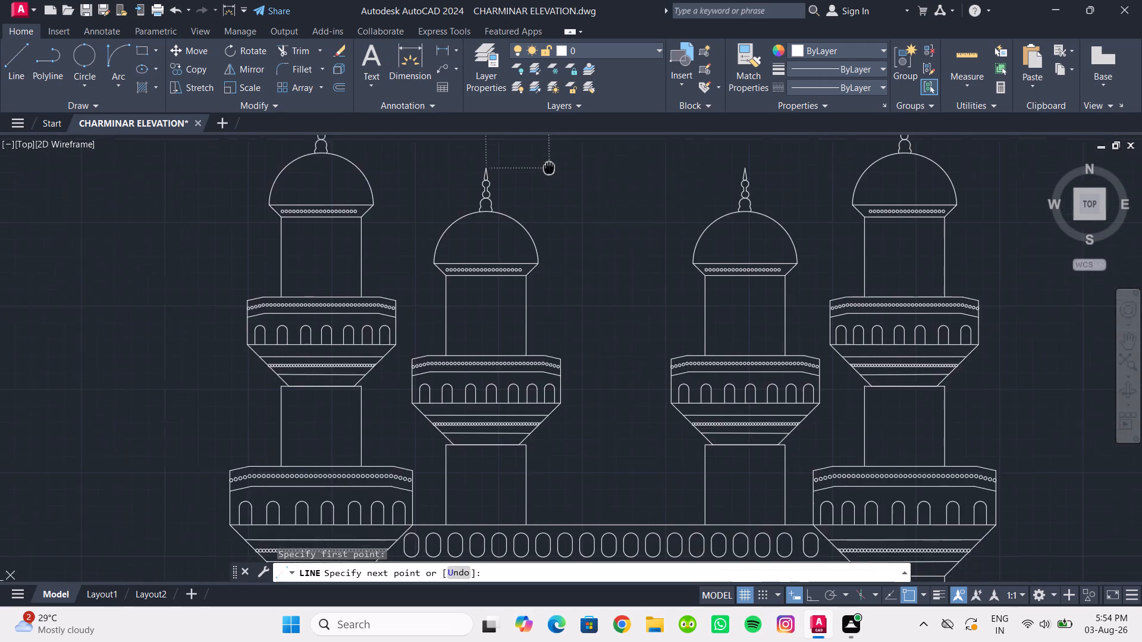
middle_click_drag(538, 167, 448, 173)
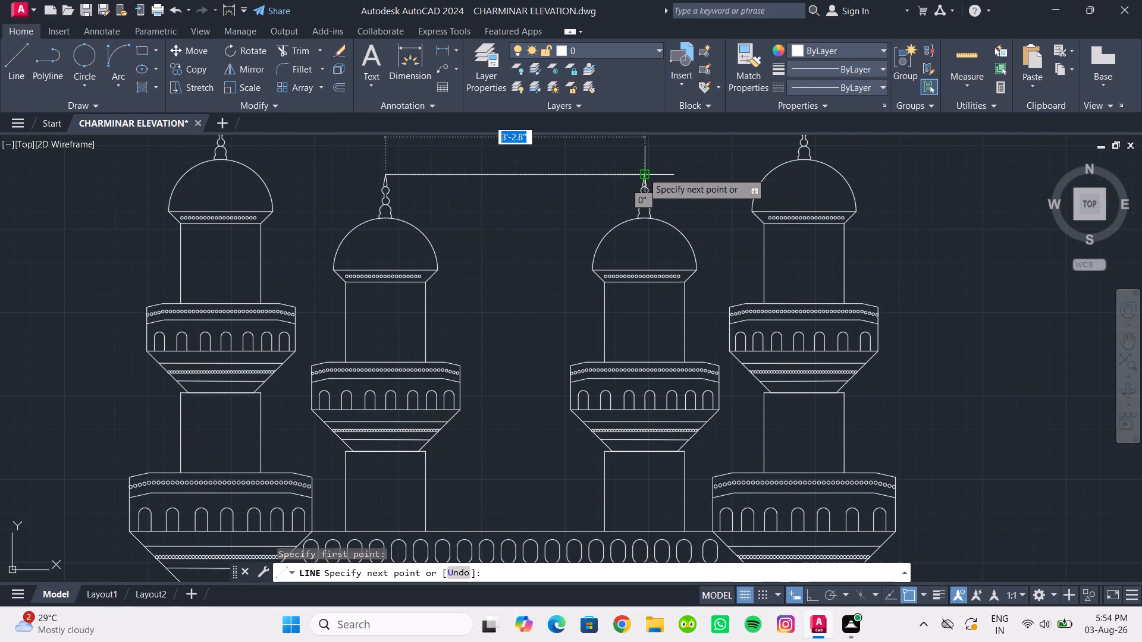
key("Escape")
scroll(642, 180, "down", 2)
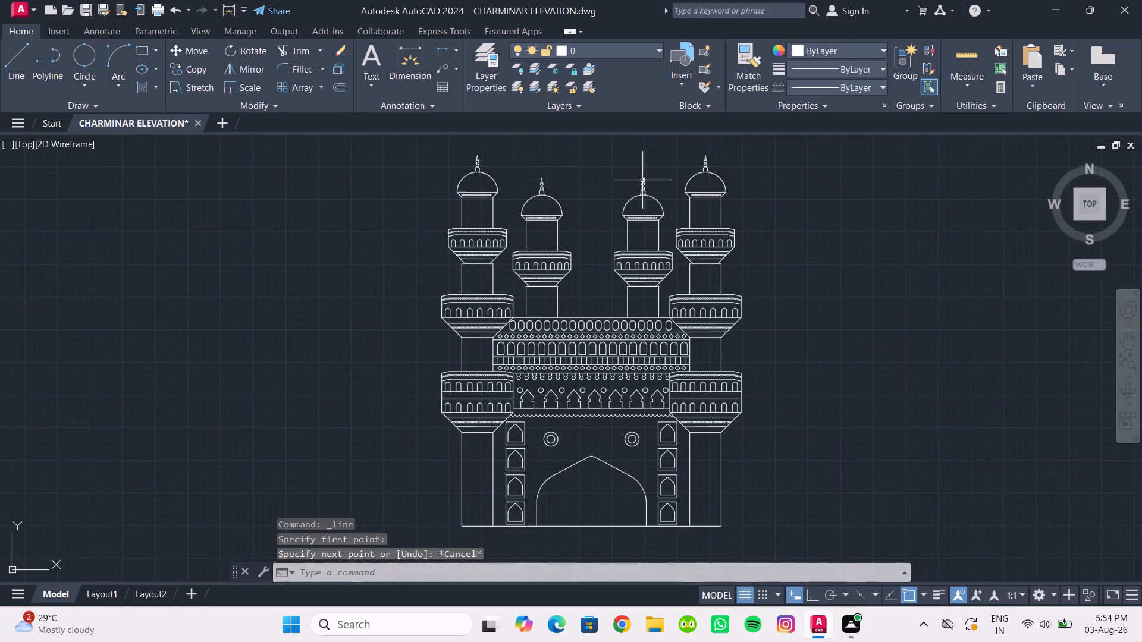
Examine the zigzag line beneath the arched frieze and the overall facade of the elevation.
middle_click_drag(642, 180, 605, 171)
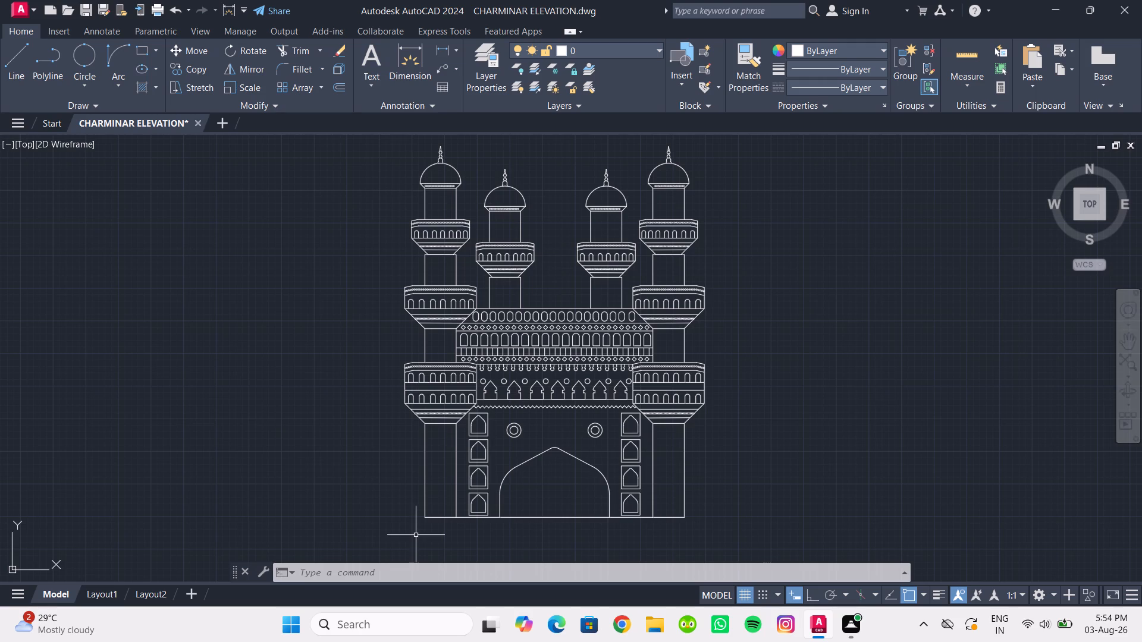
scroll(528, 491, "up", 1)
scroll(528, 491, "down", 1)
middle_click_drag(528, 491, 544, 517)
middle_click_drag(545, 518, 540, 515)
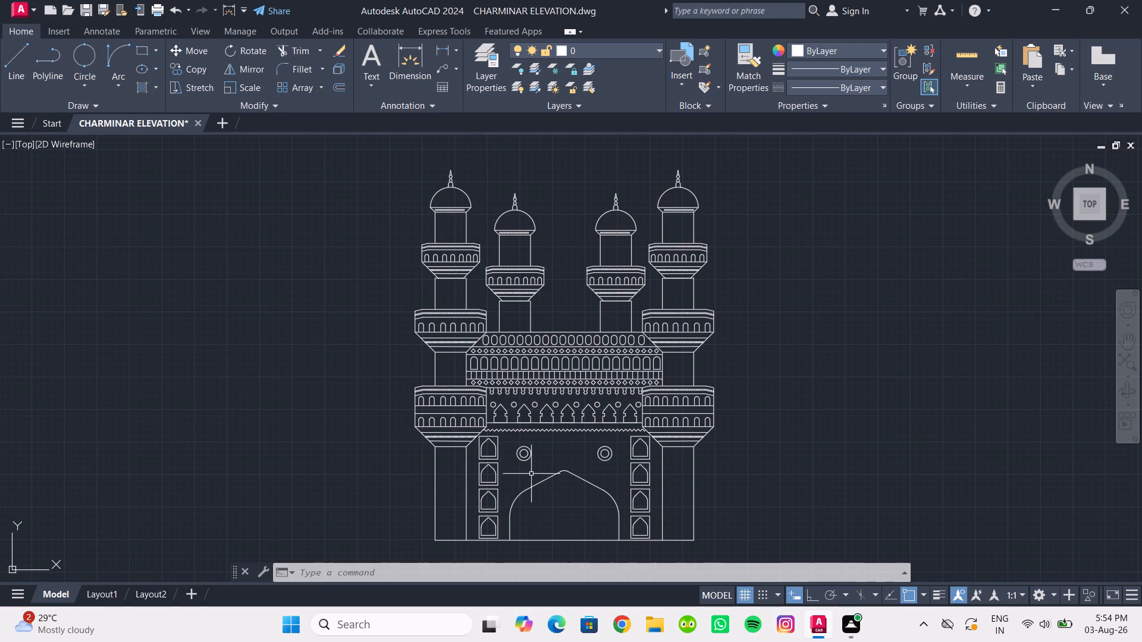
scroll(525, 448, "up", 1)
middle_click_drag(525, 448, 507, 421)
scroll(504, 419, "up", 1)
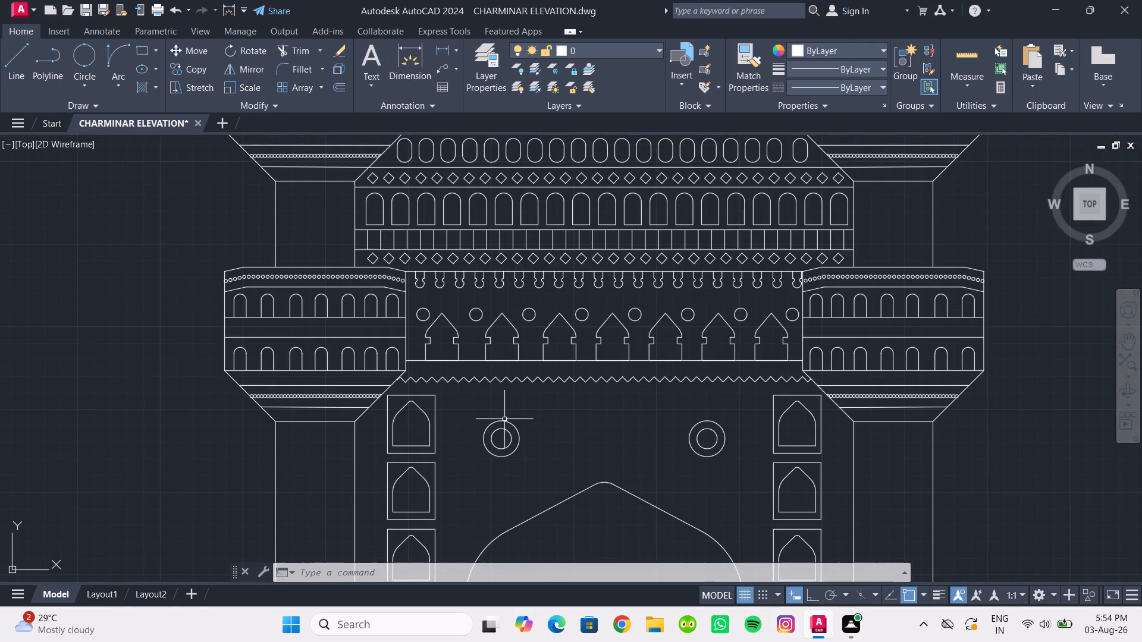
left_click(481, 383)
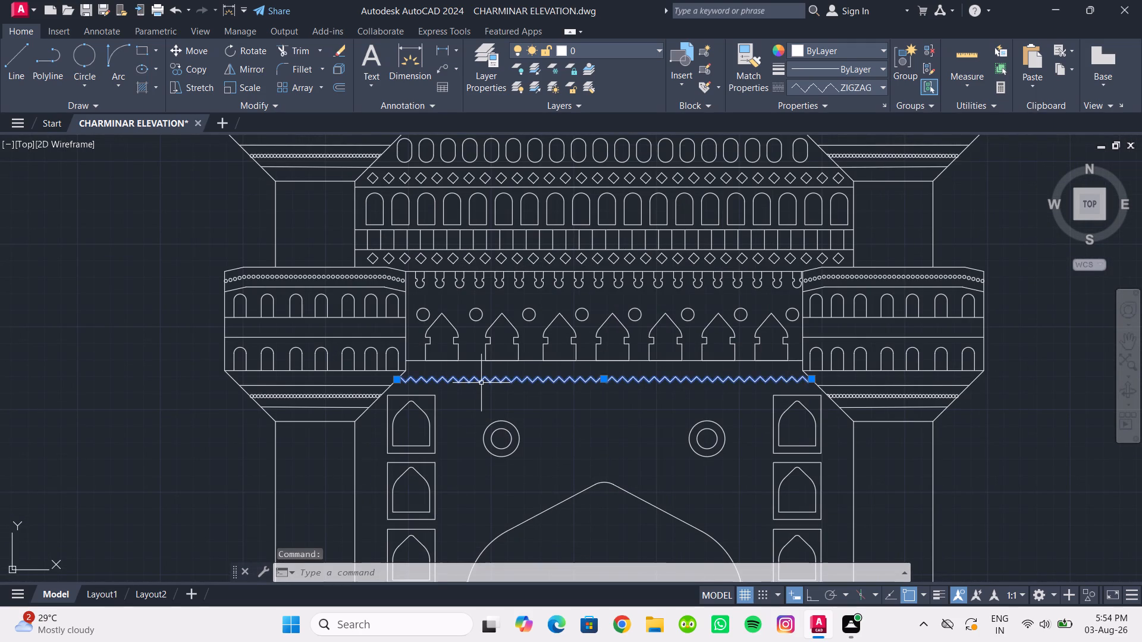
key("Escape")
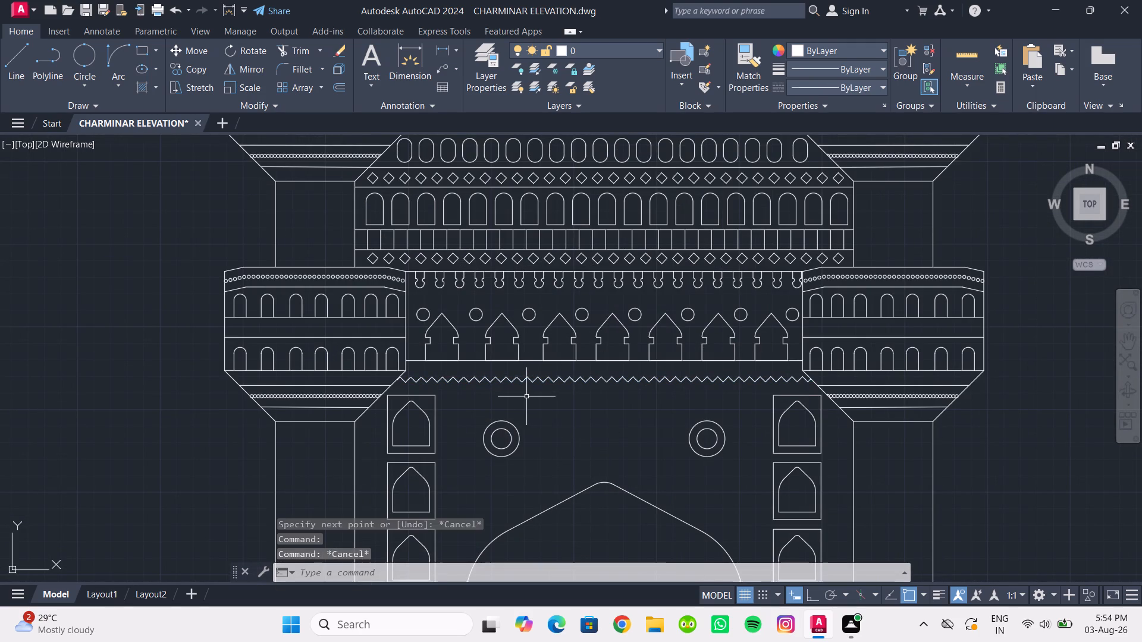
scroll(525, 398, "up", 1)
middle_click(525, 398)
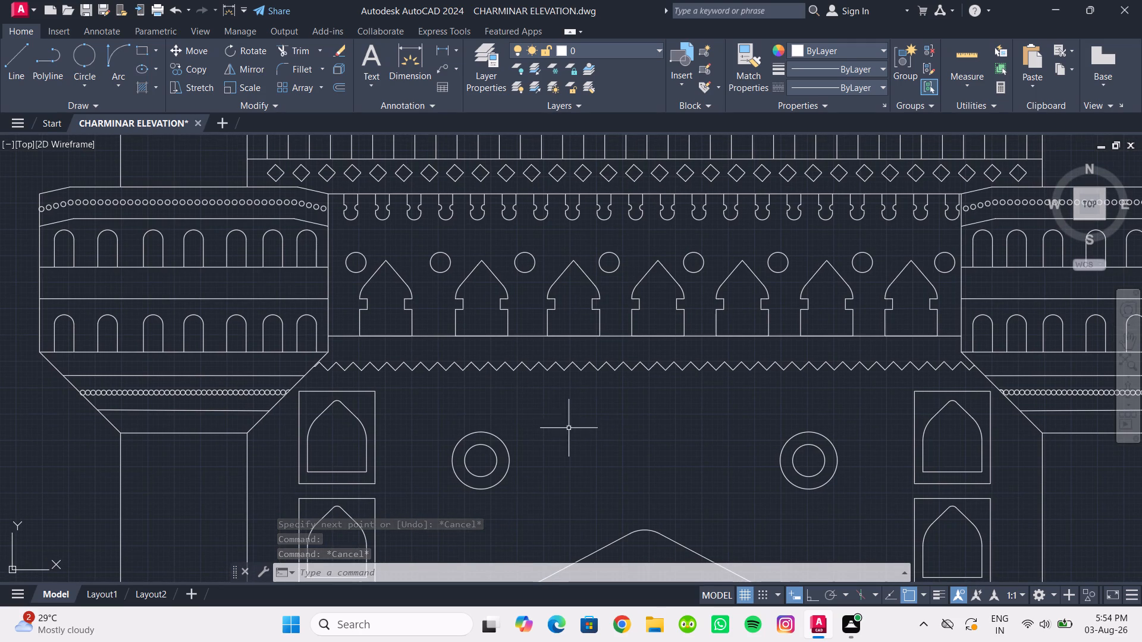
left_click(534, 366)
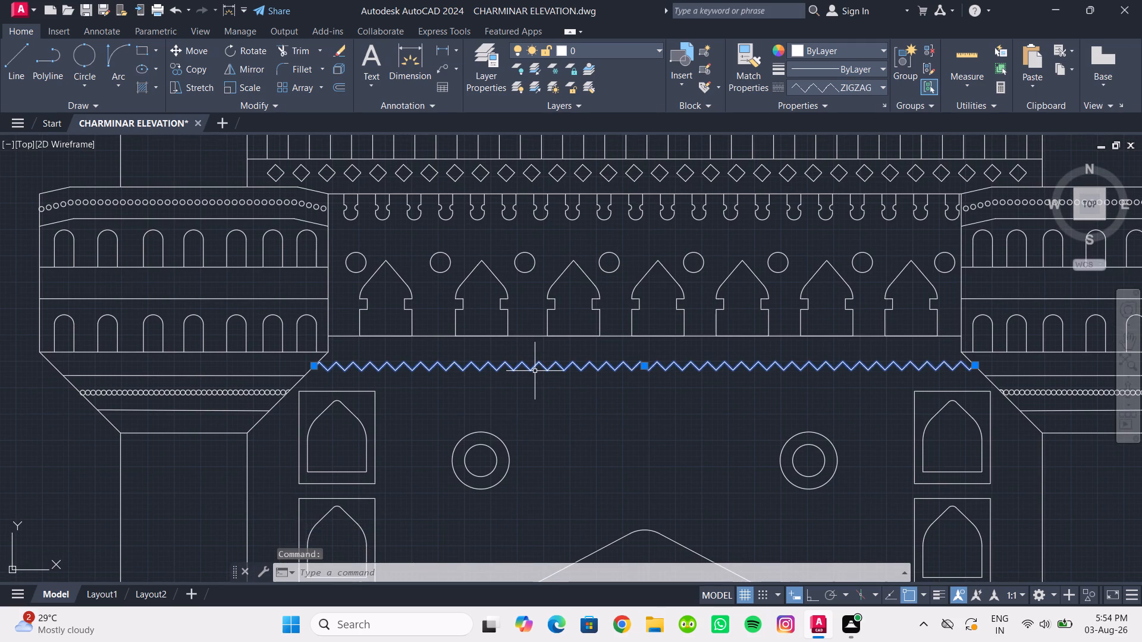
scroll(539, 372, "down", 1)
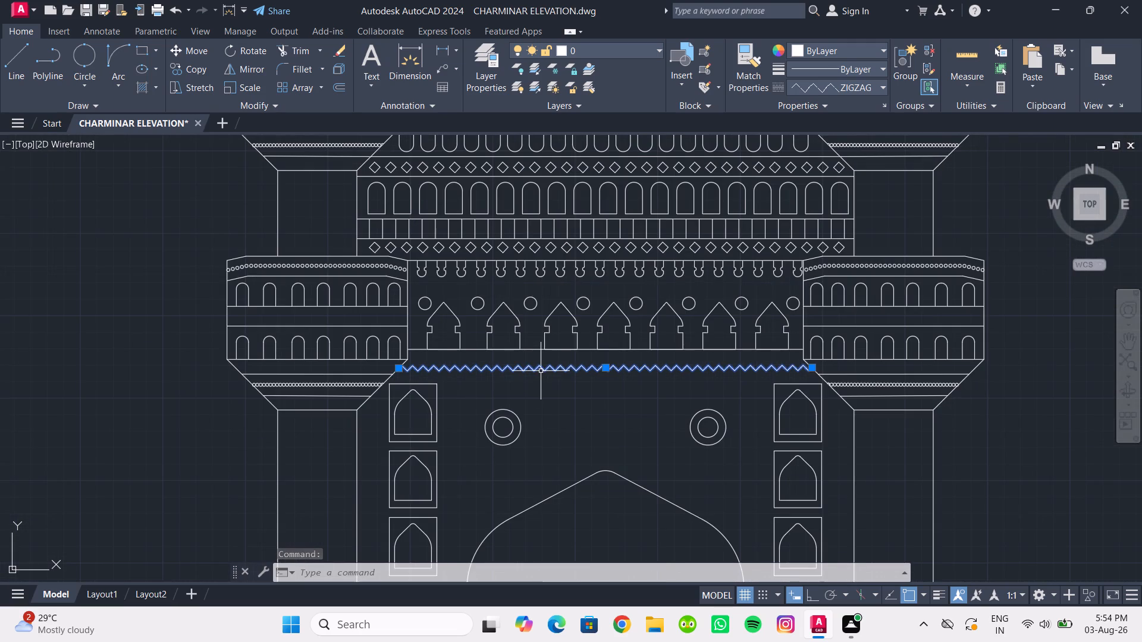
scroll(541, 371, "down", 1)
left_click(308, 416)
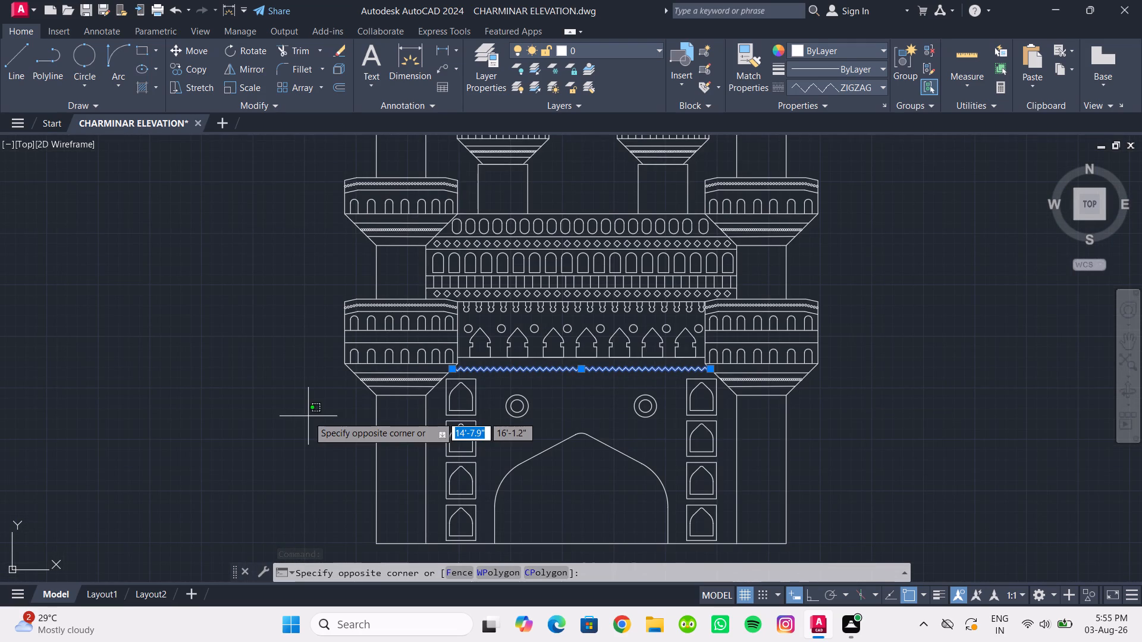
key("Escape")
scroll(555, 413, "down", 1)
middle_click_drag(555, 413, 543, 406)
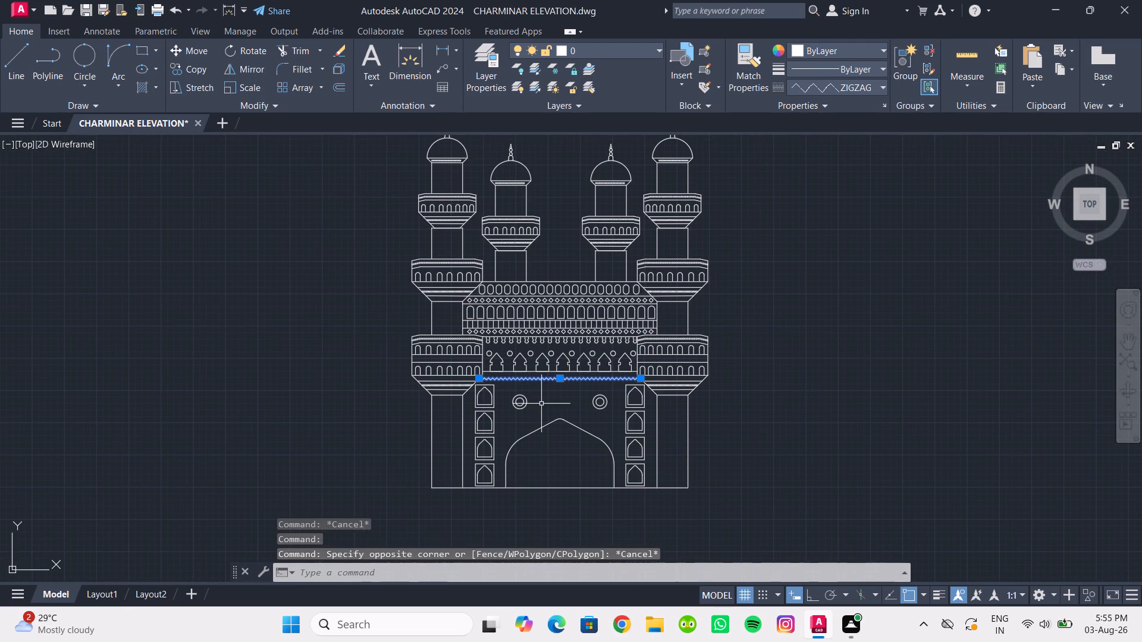
key("Escape")
middle_click_drag(549, 404, 522, 447)
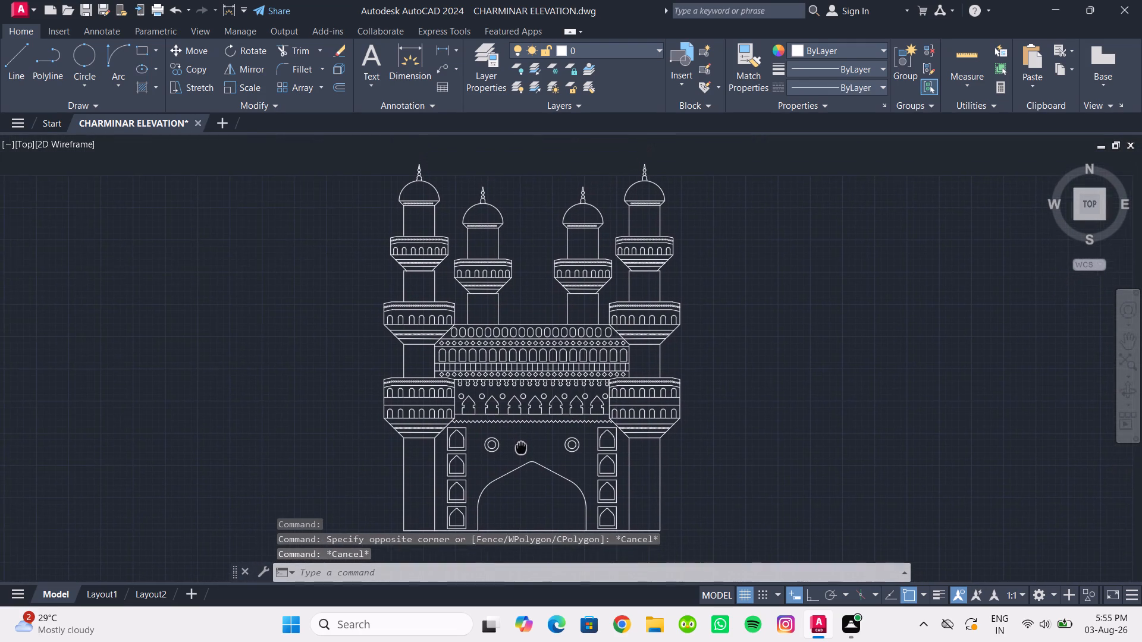
middle_click_drag(522, 447, 523, 447)
middle_click_drag(523, 443, 526, 432)
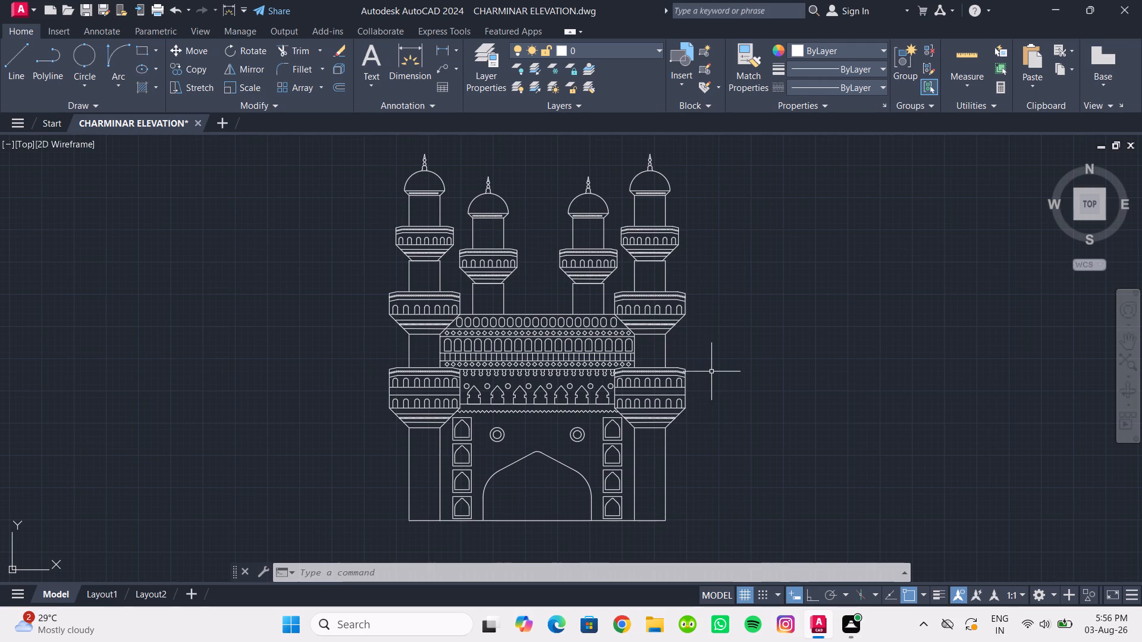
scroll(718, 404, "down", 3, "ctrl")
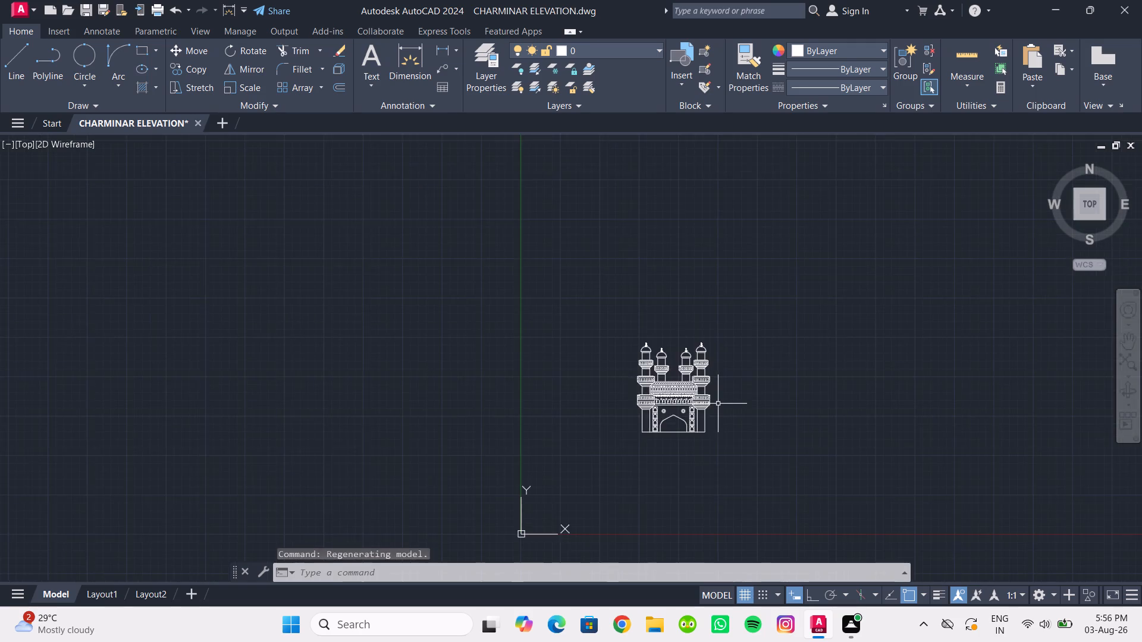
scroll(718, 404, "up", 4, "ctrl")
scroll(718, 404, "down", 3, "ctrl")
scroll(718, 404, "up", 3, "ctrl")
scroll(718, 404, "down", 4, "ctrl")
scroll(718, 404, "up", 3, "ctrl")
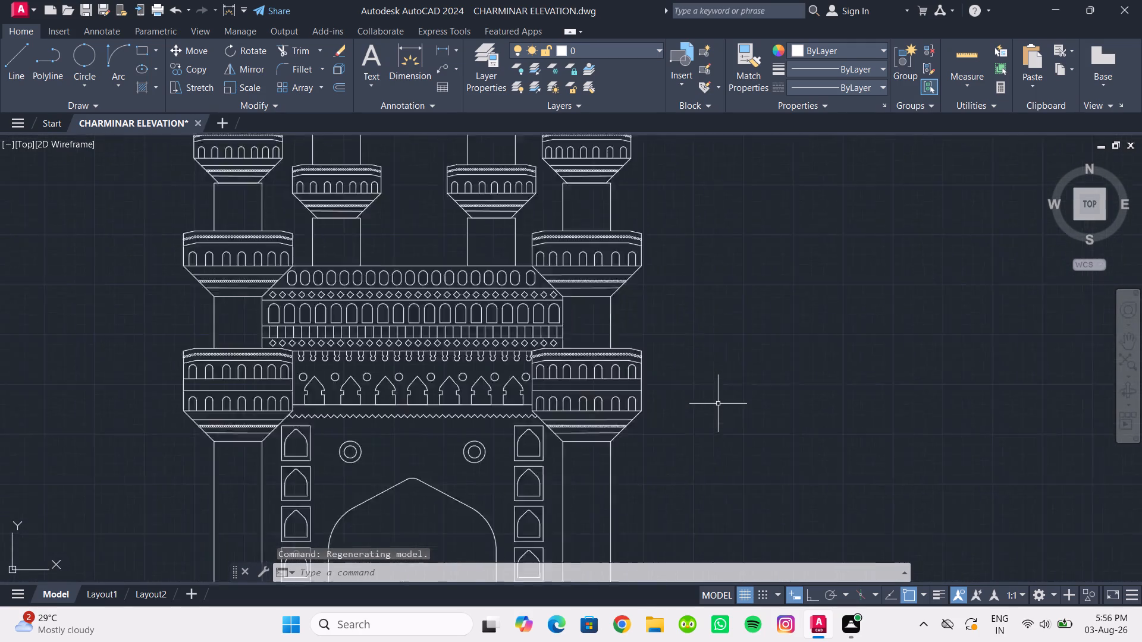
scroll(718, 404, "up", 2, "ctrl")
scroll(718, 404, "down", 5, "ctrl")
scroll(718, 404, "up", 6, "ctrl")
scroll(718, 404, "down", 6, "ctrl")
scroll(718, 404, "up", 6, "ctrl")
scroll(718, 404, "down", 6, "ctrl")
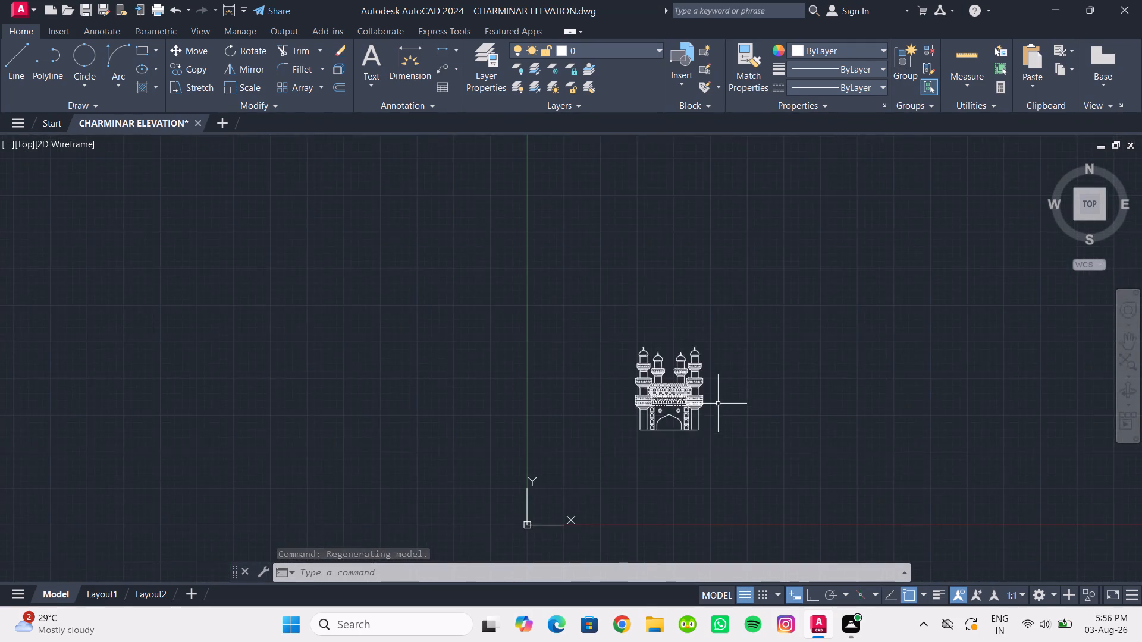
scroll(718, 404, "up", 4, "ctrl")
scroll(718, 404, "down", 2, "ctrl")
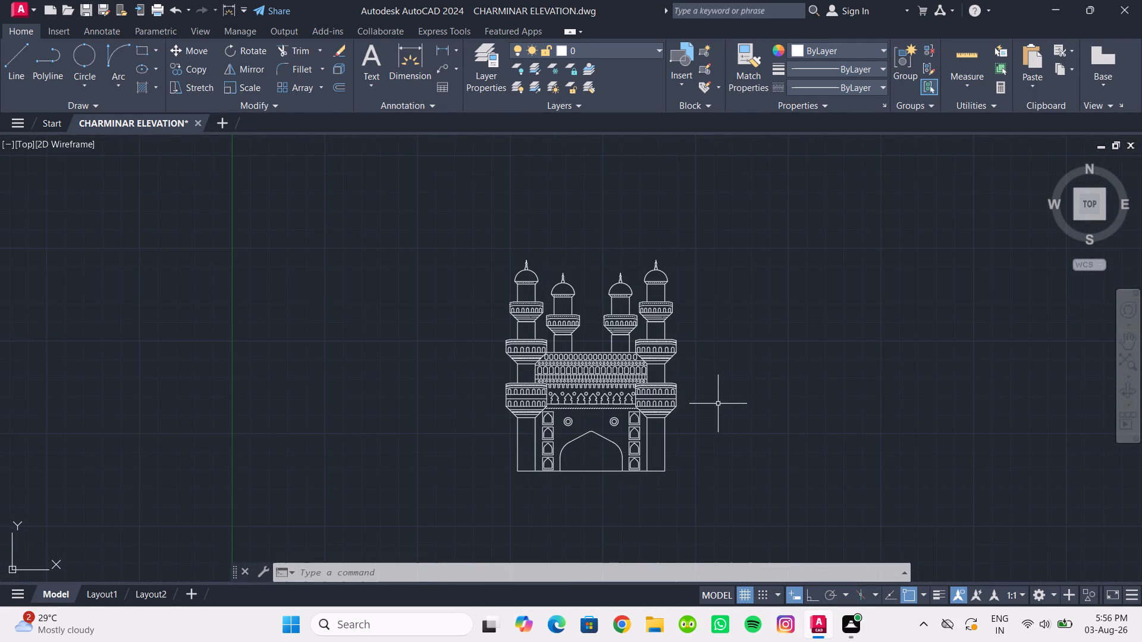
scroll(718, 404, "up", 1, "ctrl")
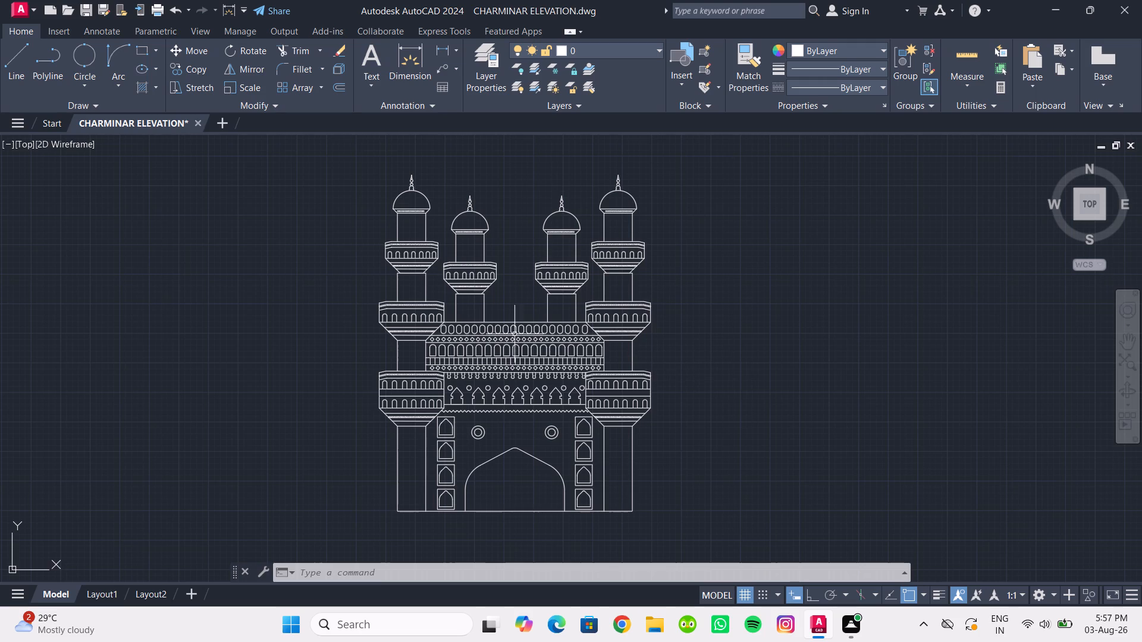
Save the Charminar elevation drawing.
left_click(85, 9)
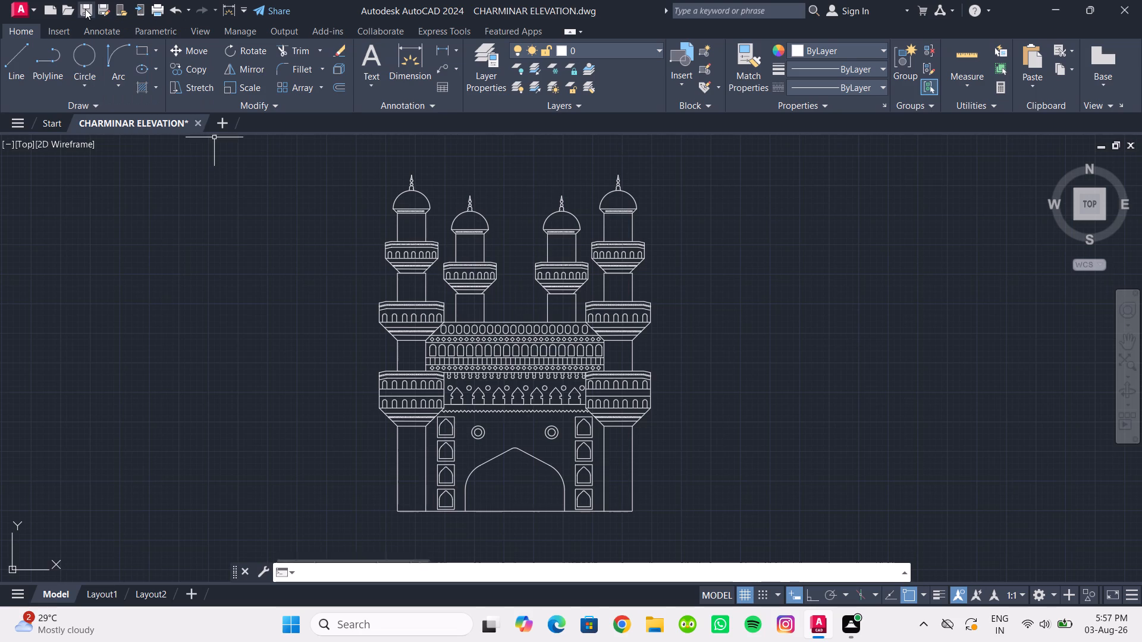
Open the drawing INTERNSHIP -02-08-2026 from the Autocad Practice folder.
left_click(29, 8)
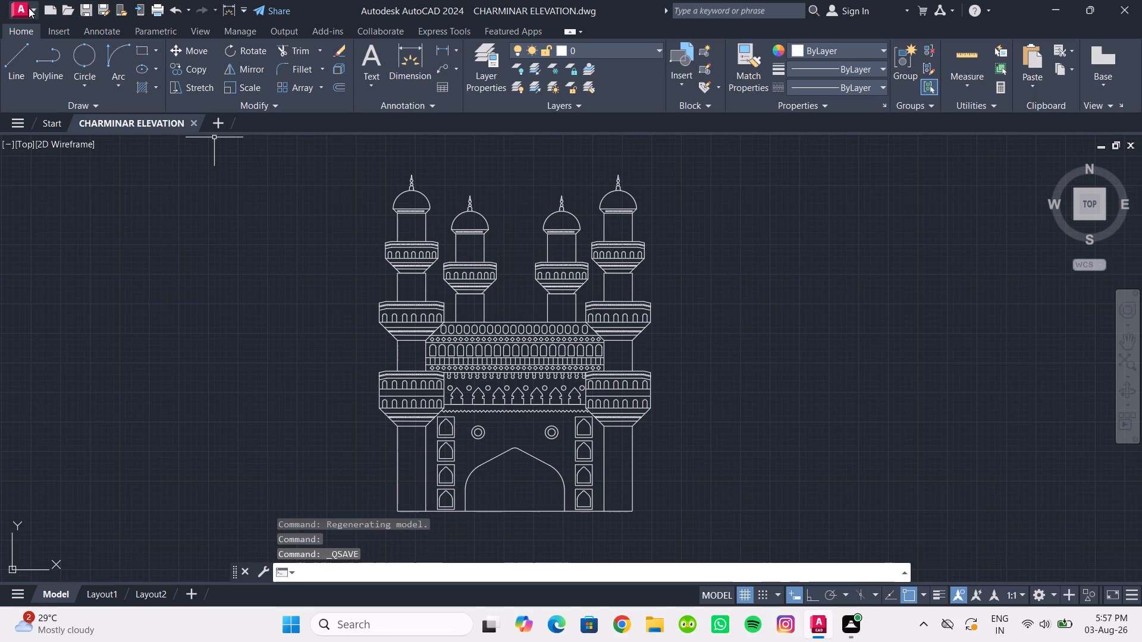
left_click(20, 122)
double_click(20, 122)
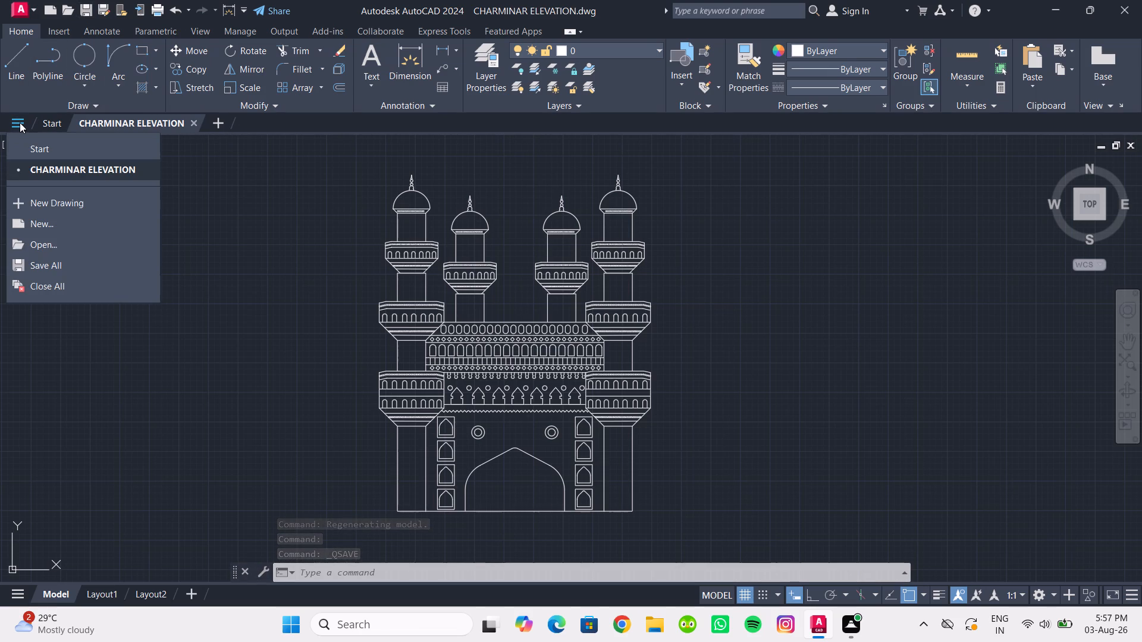
left_click(61, 241)
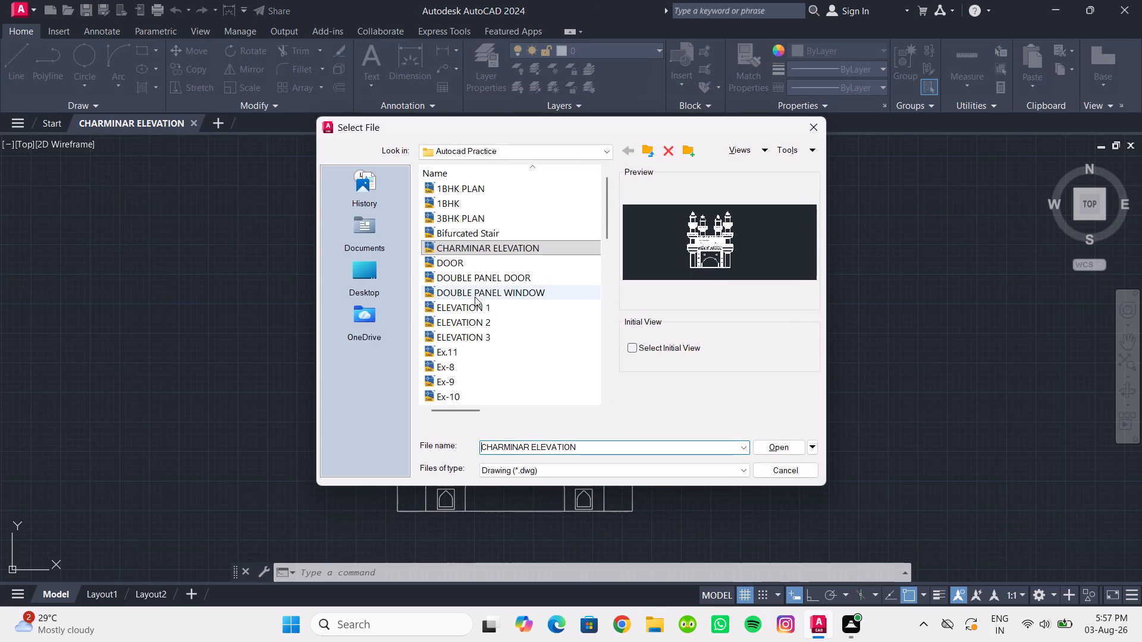
scroll(475, 297, "down", 7)
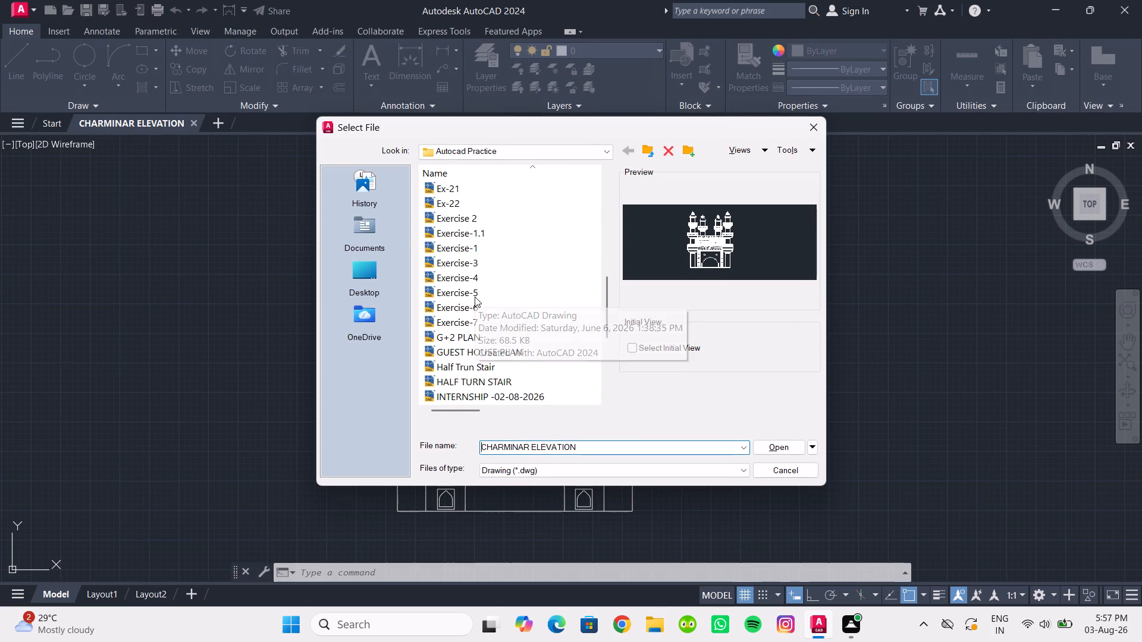
scroll(475, 297, "down", 3)
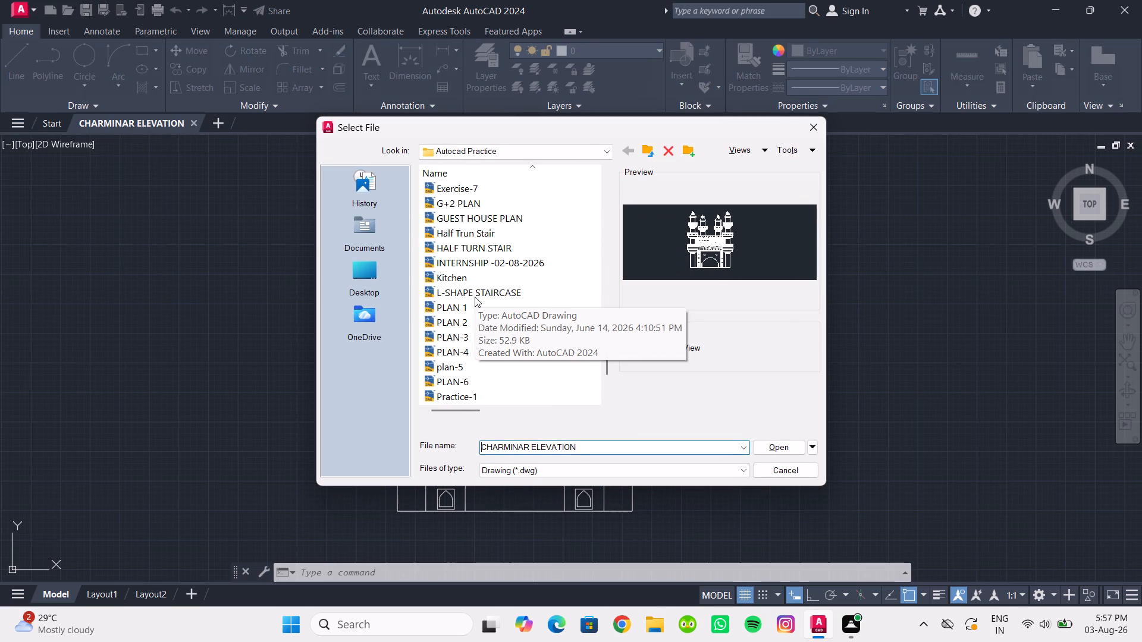
left_click(495, 259)
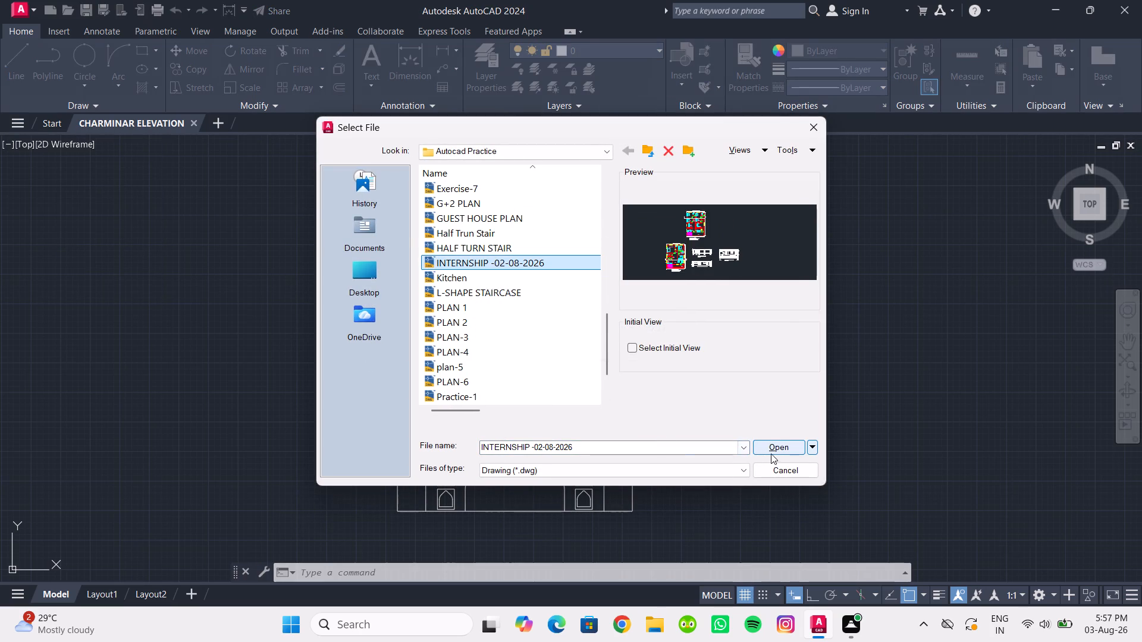
left_click(771, 447)
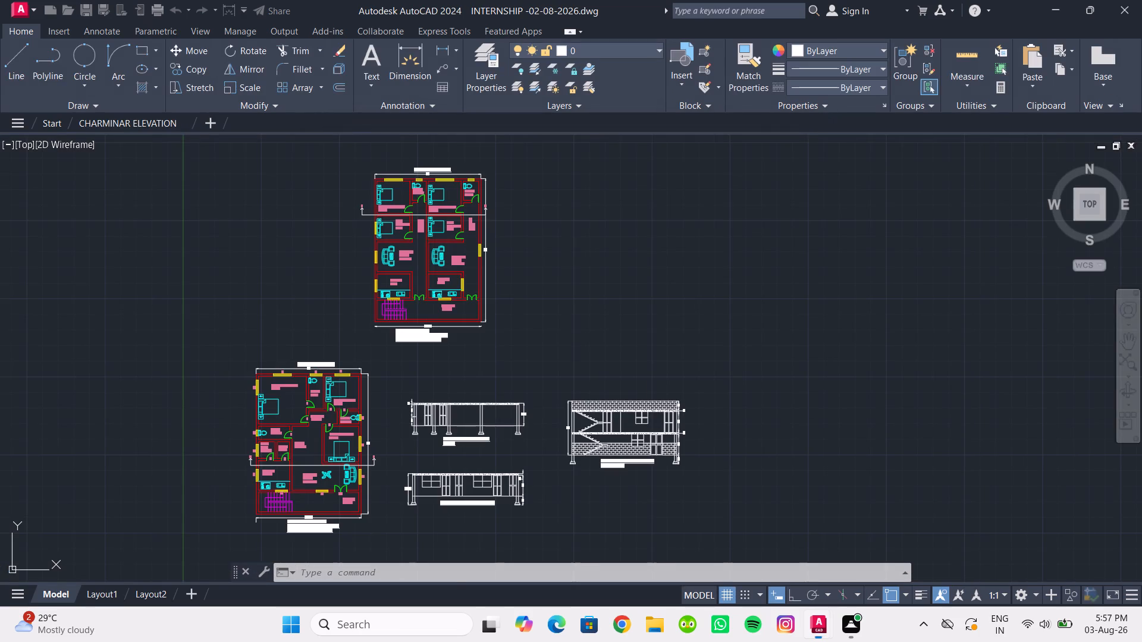
Examine the floor plans, sections and elevation in the internship drawing.
scroll(300, 442, "down", 1)
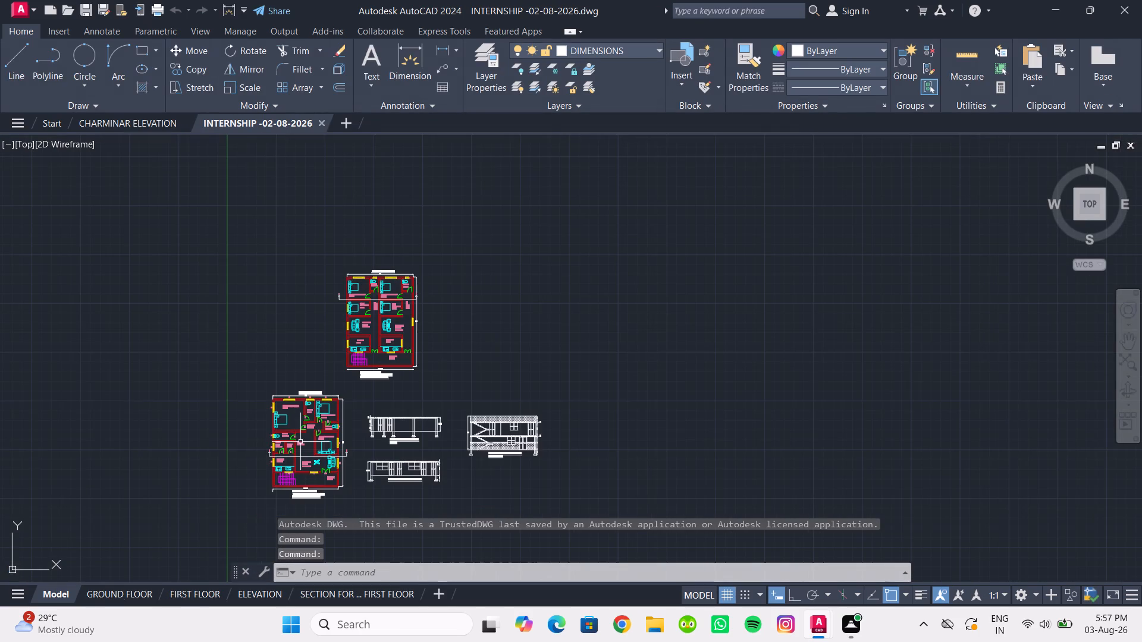
scroll(300, 442, "up", 2, "ctrl")
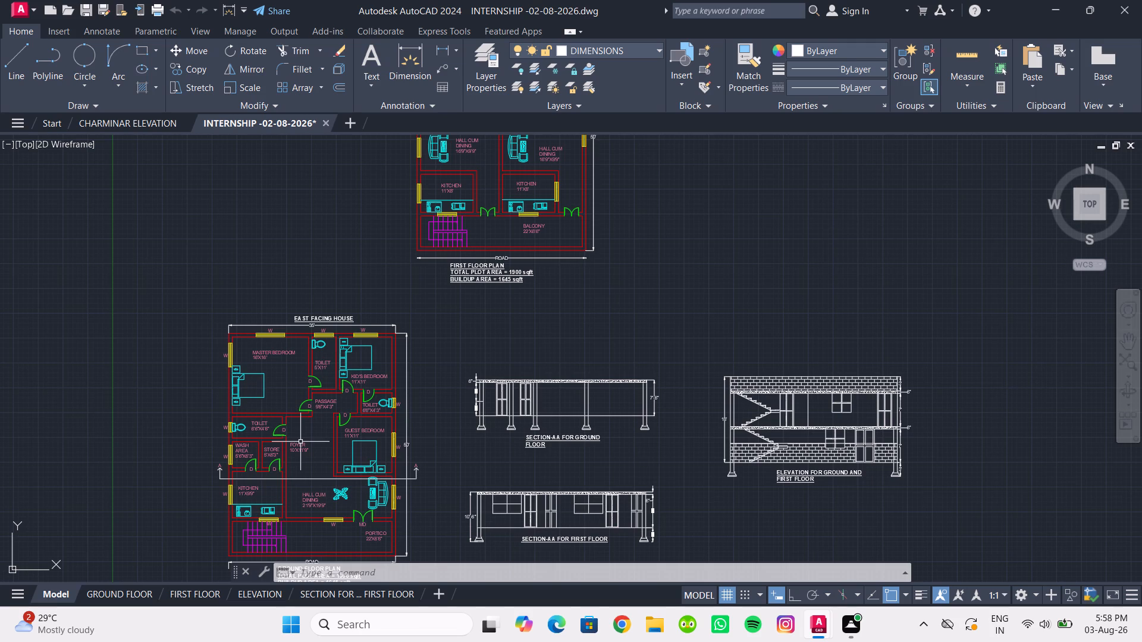
scroll(300, 442, "up", 2, "ctrl")
scroll(300, 442, "down", 3, "ctrl")
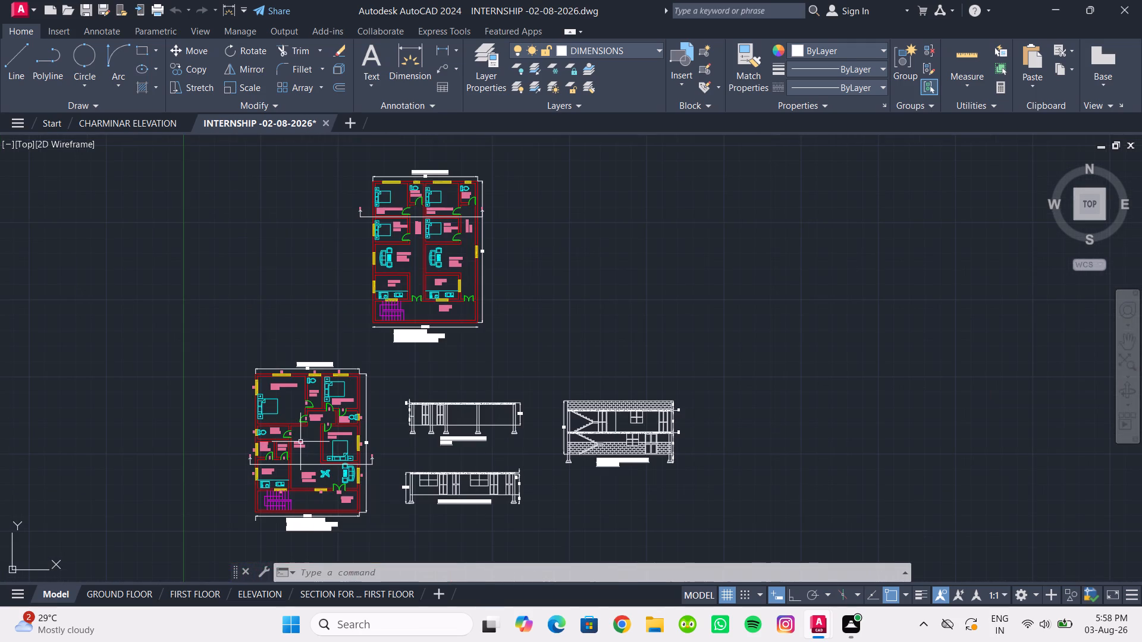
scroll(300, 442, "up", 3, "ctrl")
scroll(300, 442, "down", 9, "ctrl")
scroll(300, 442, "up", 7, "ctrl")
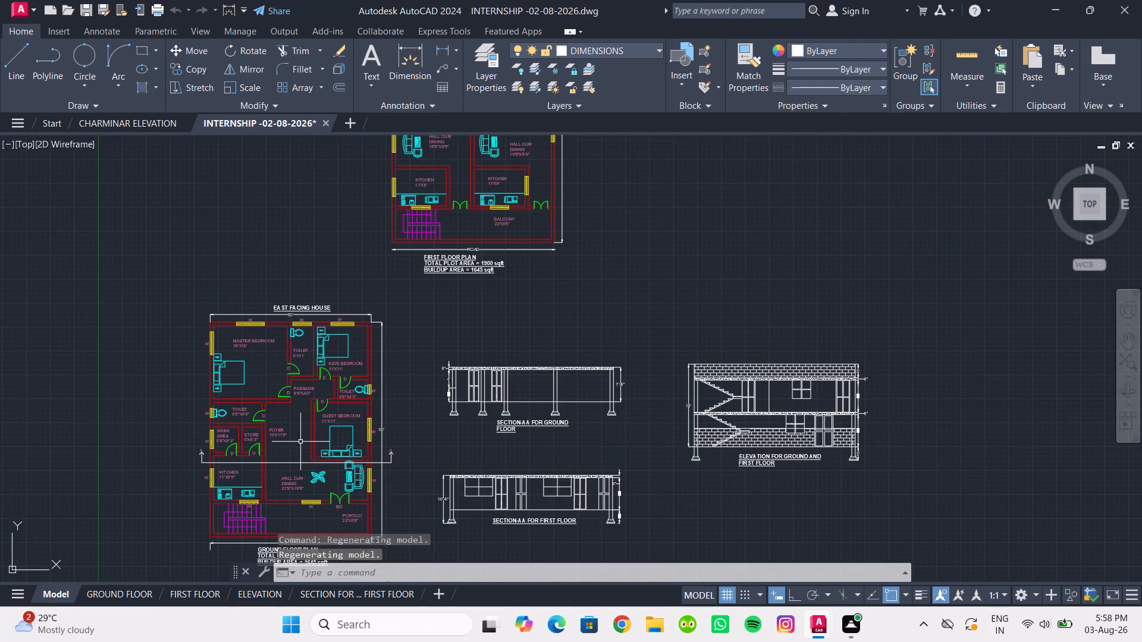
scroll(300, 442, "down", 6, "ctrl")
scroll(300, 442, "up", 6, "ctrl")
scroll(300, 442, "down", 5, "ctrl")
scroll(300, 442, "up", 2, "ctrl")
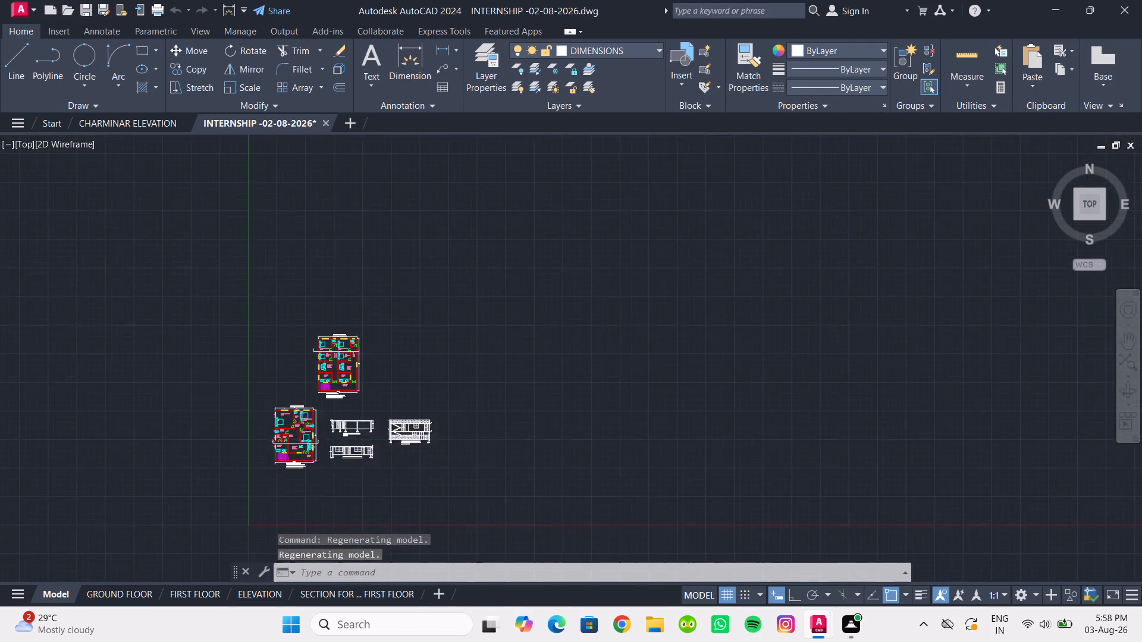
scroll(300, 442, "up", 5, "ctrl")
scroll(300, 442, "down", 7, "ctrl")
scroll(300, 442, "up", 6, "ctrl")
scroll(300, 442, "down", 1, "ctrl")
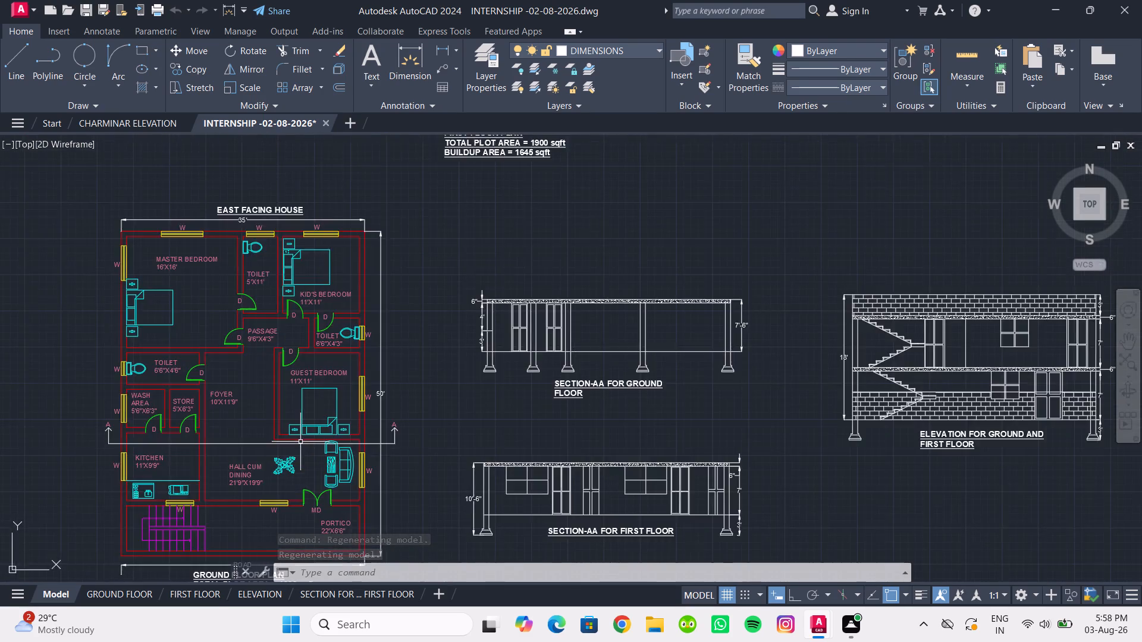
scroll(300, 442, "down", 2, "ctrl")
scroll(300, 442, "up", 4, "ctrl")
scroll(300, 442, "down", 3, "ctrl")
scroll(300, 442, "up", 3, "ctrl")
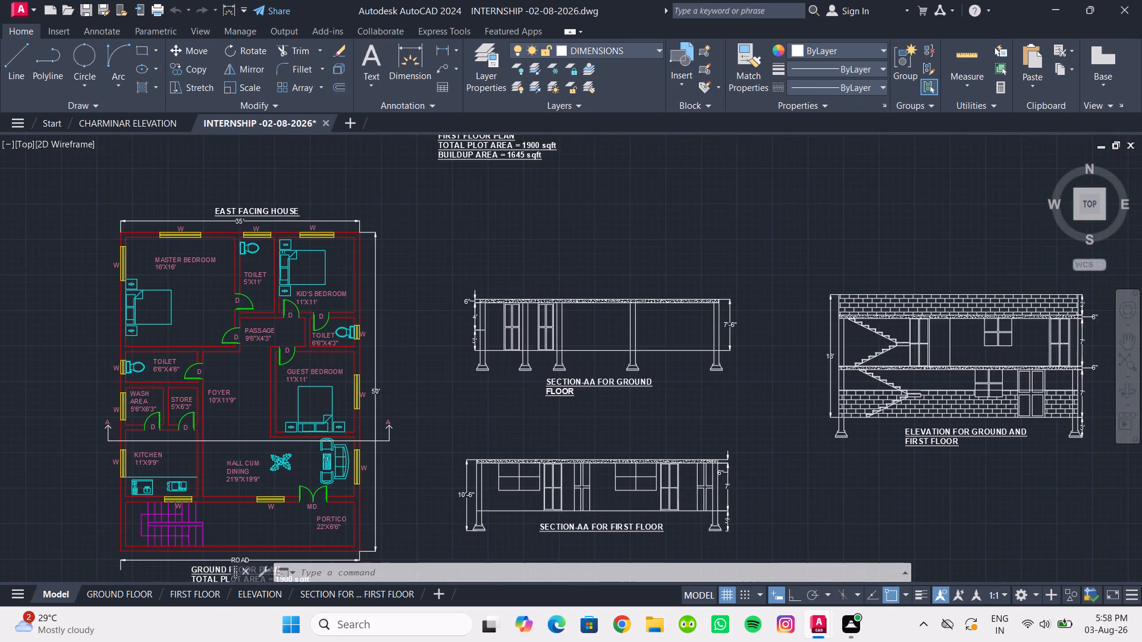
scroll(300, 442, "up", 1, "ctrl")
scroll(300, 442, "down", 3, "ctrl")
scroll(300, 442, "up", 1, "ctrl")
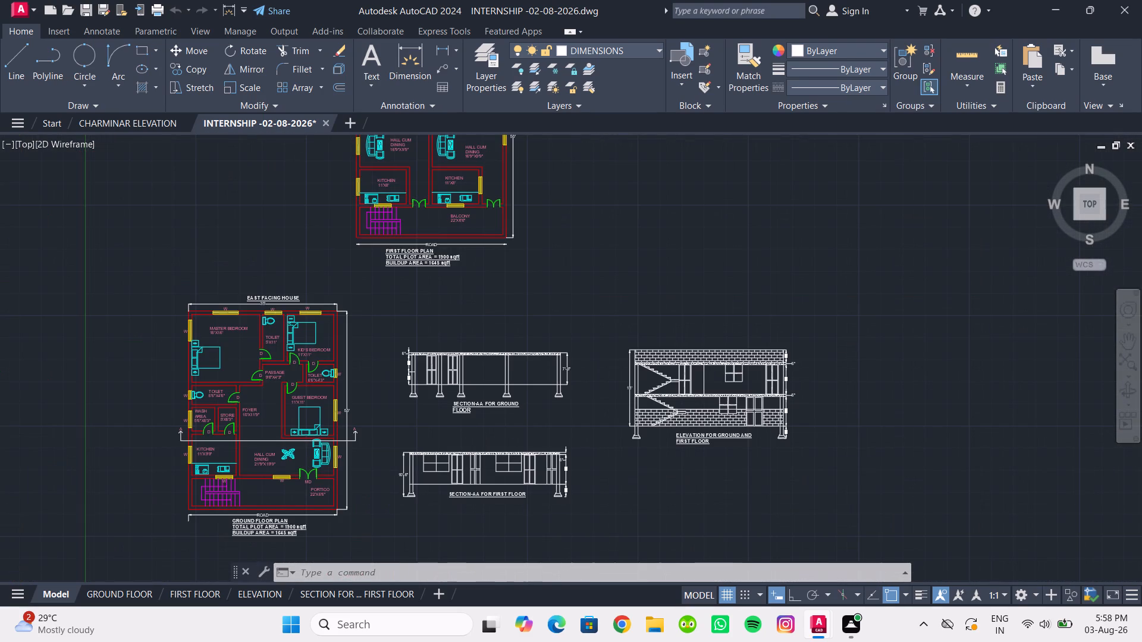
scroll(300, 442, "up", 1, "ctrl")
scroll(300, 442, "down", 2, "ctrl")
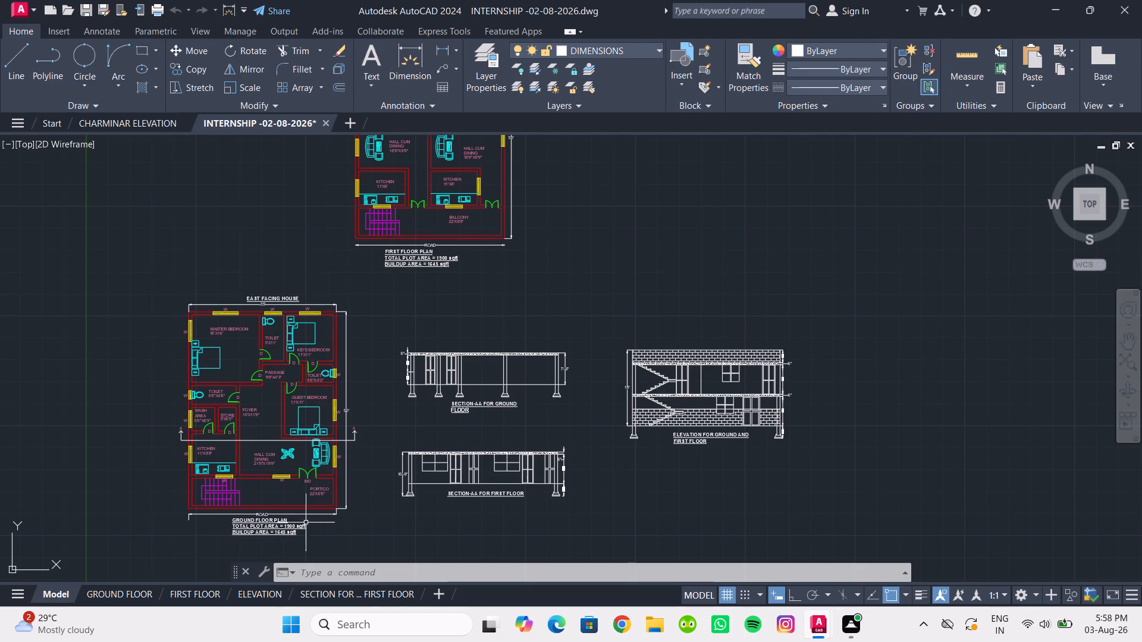
Examine the ground floor plan's title and area notes, along with the neighbouring sections and elevation.
scroll(241, 550, "up", 4, "ctrl")
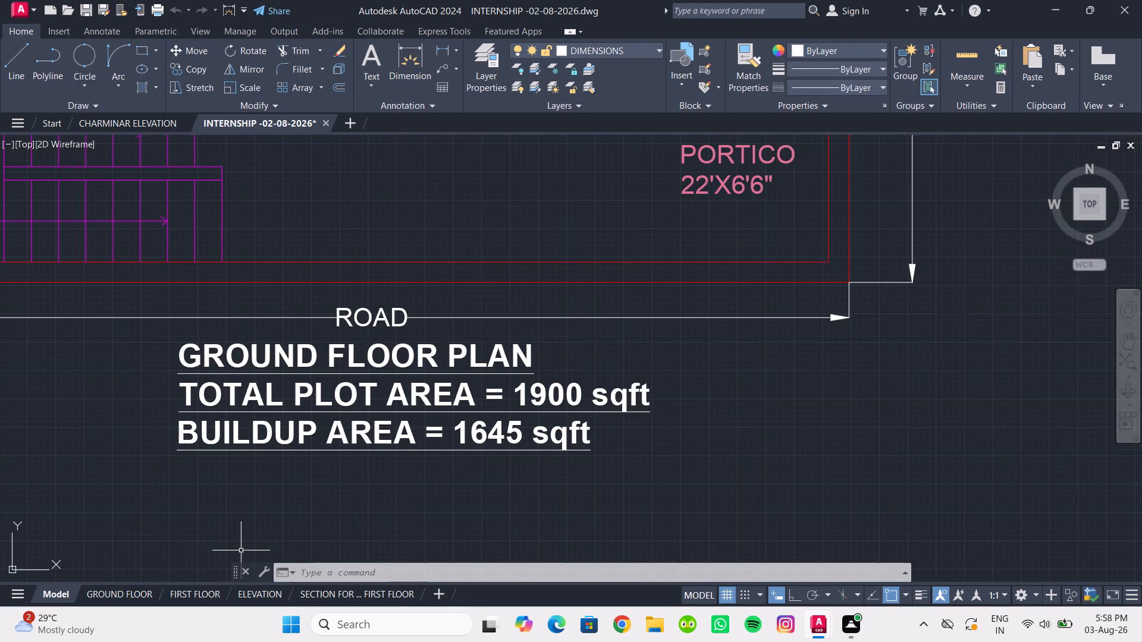
scroll(241, 550, "down", 6, "ctrl")
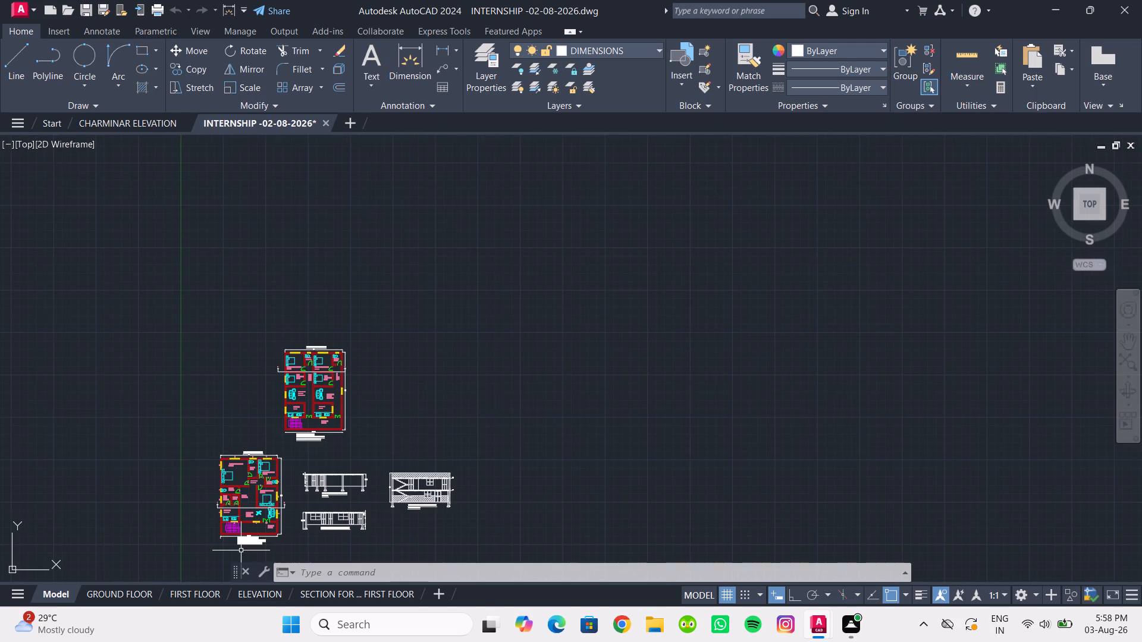
scroll(241, 550, "up", 3, "ctrl")
scroll(241, 550, "down", 2, "ctrl")
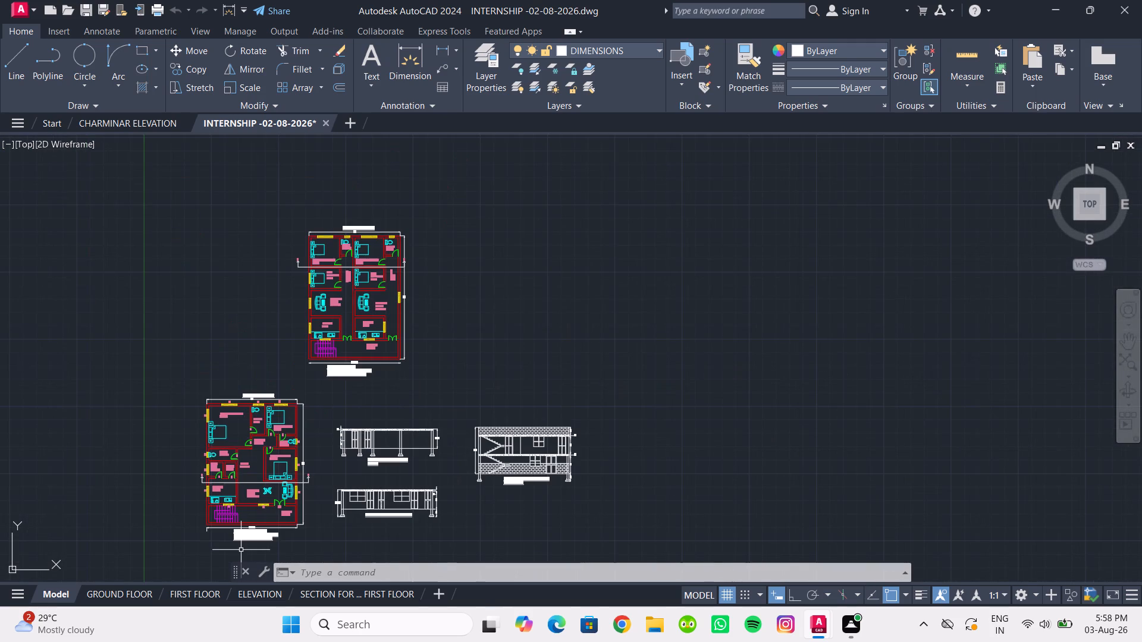
scroll(241, 550, "up", 2, "ctrl")
scroll(241, 550, "left", 1)
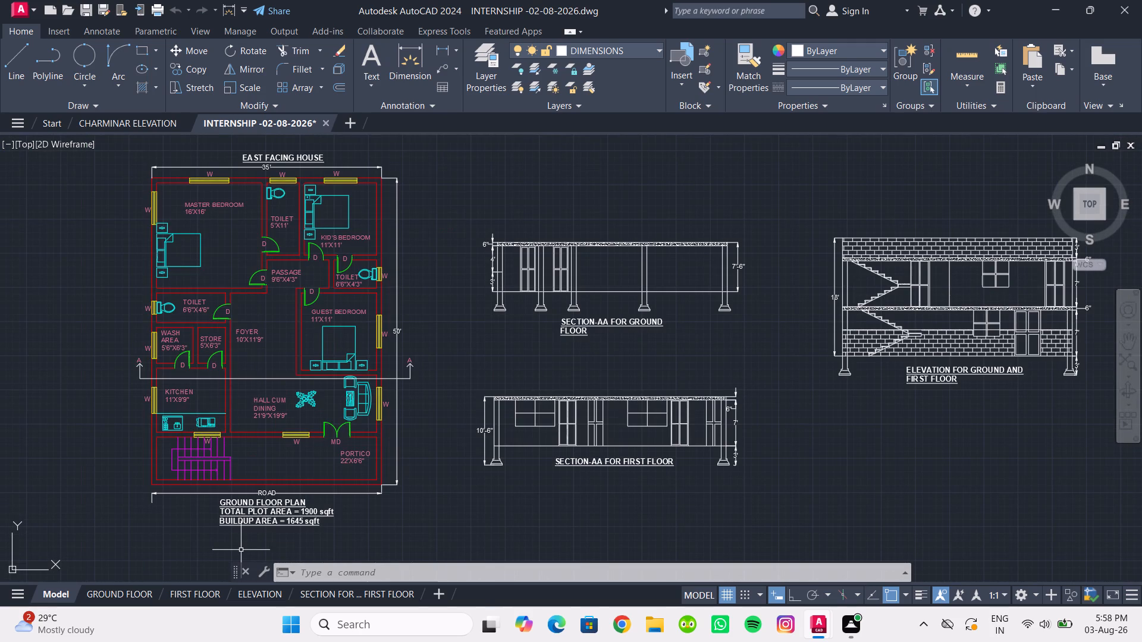
left_click(419, 437)
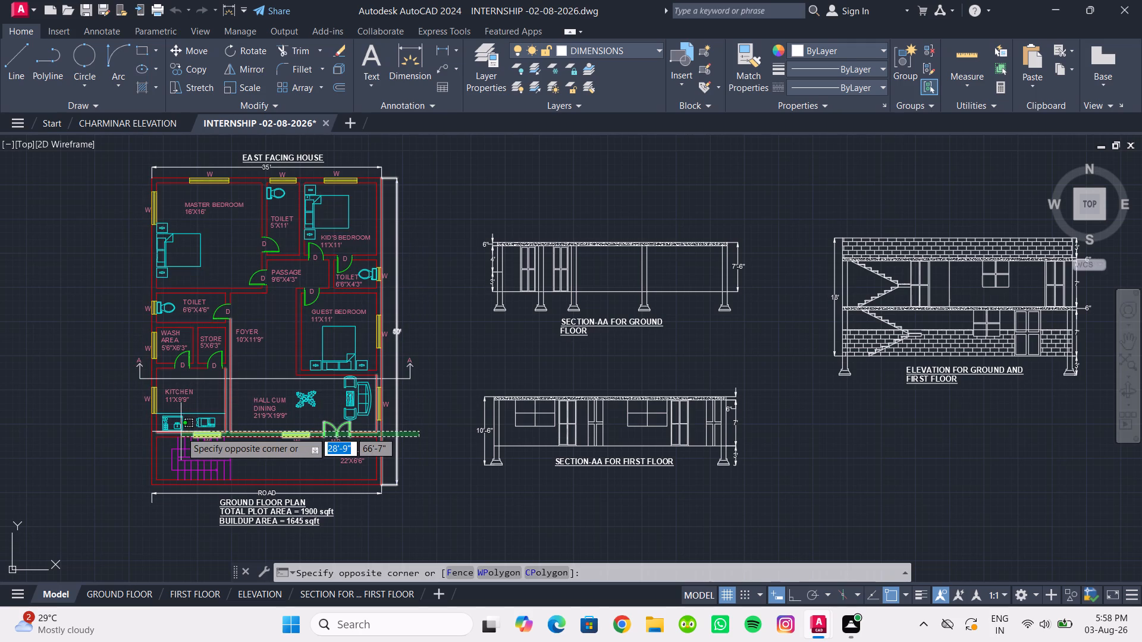
key("Escape")
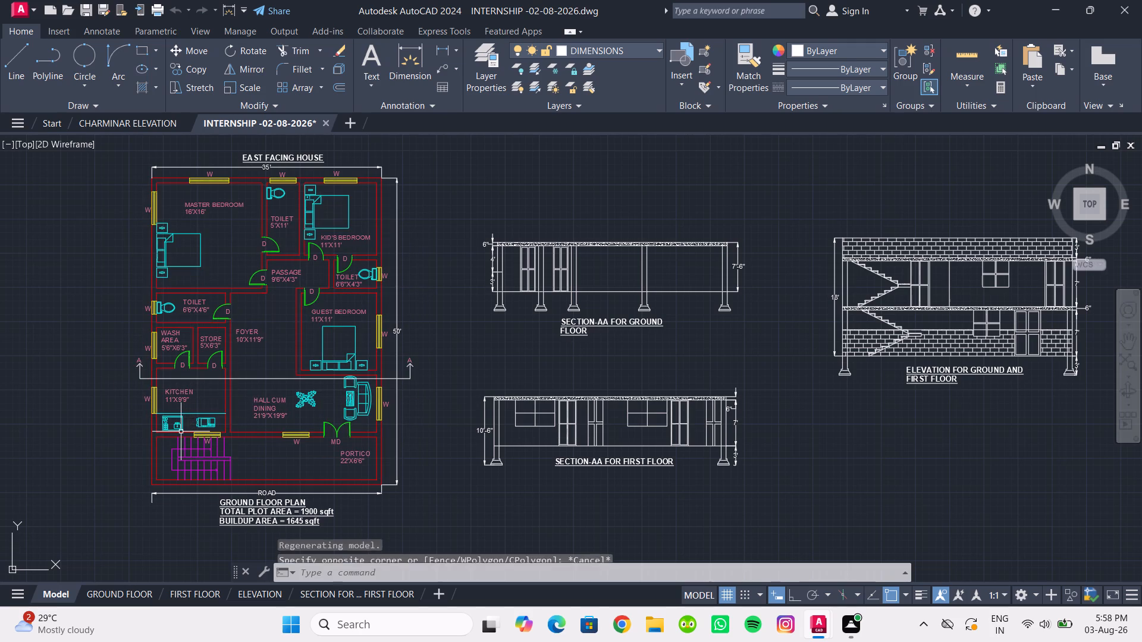
Switch back to the CHARMINAR ELEVATION drawing.
left_click(139, 115)
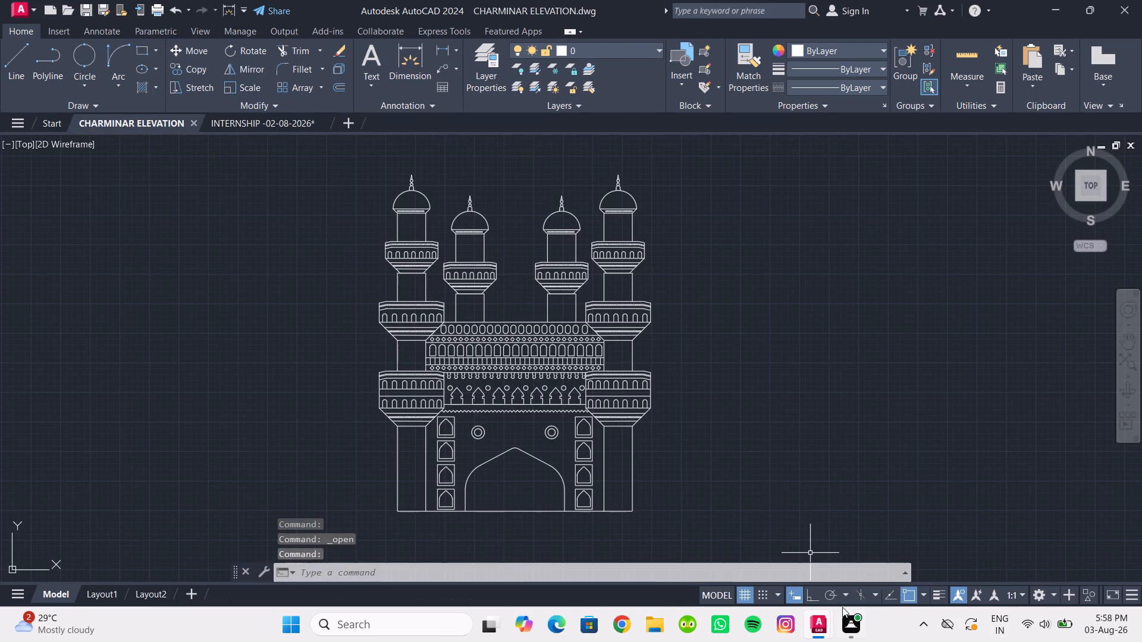
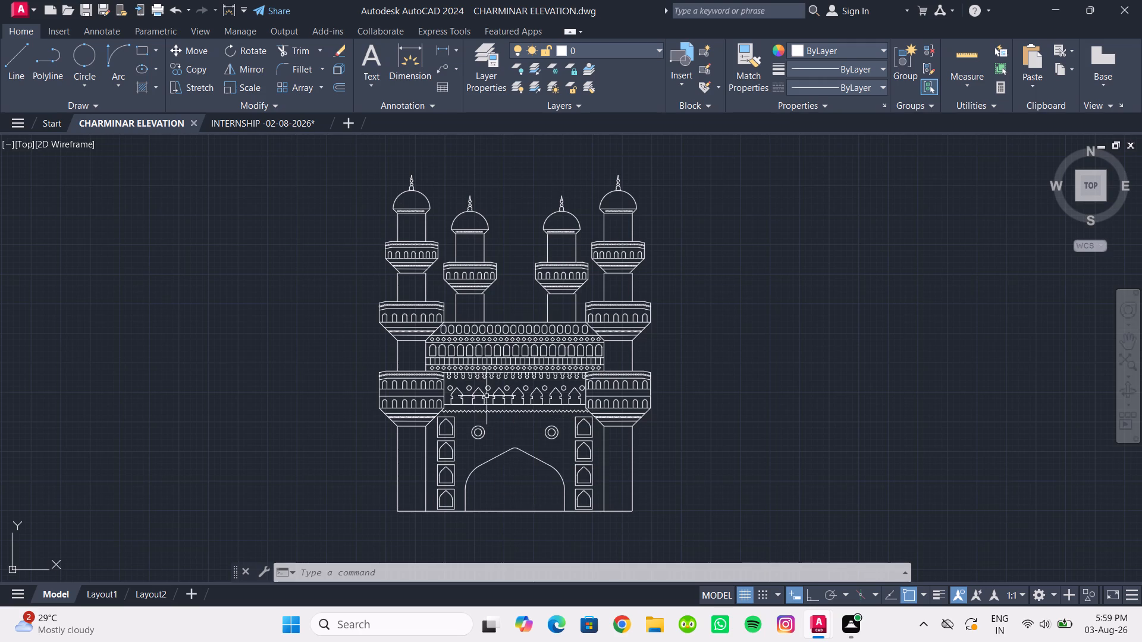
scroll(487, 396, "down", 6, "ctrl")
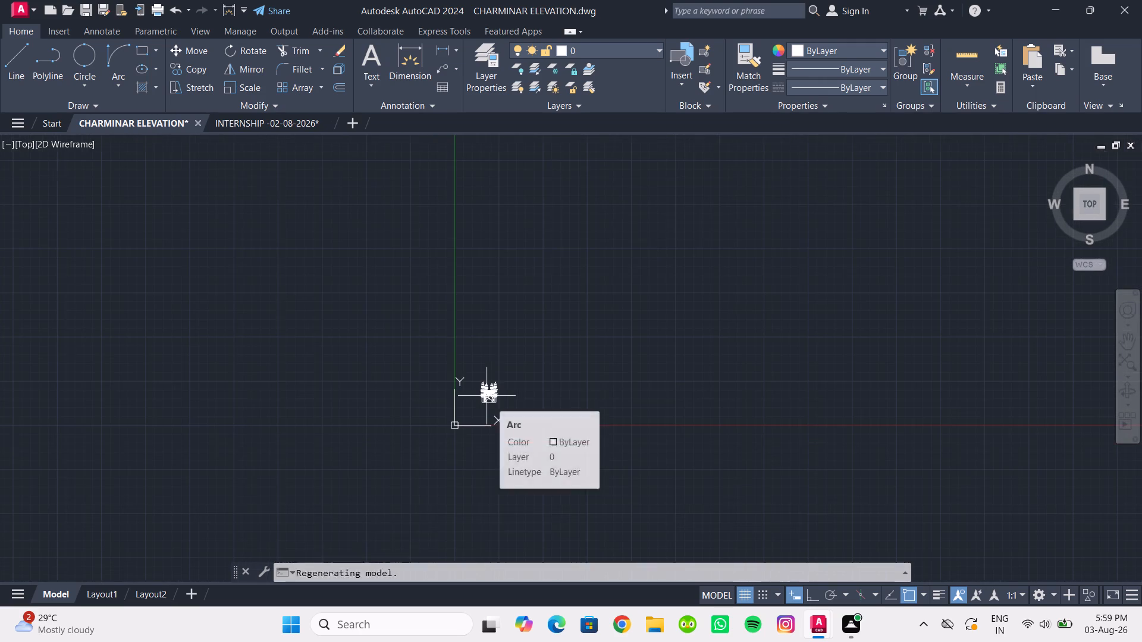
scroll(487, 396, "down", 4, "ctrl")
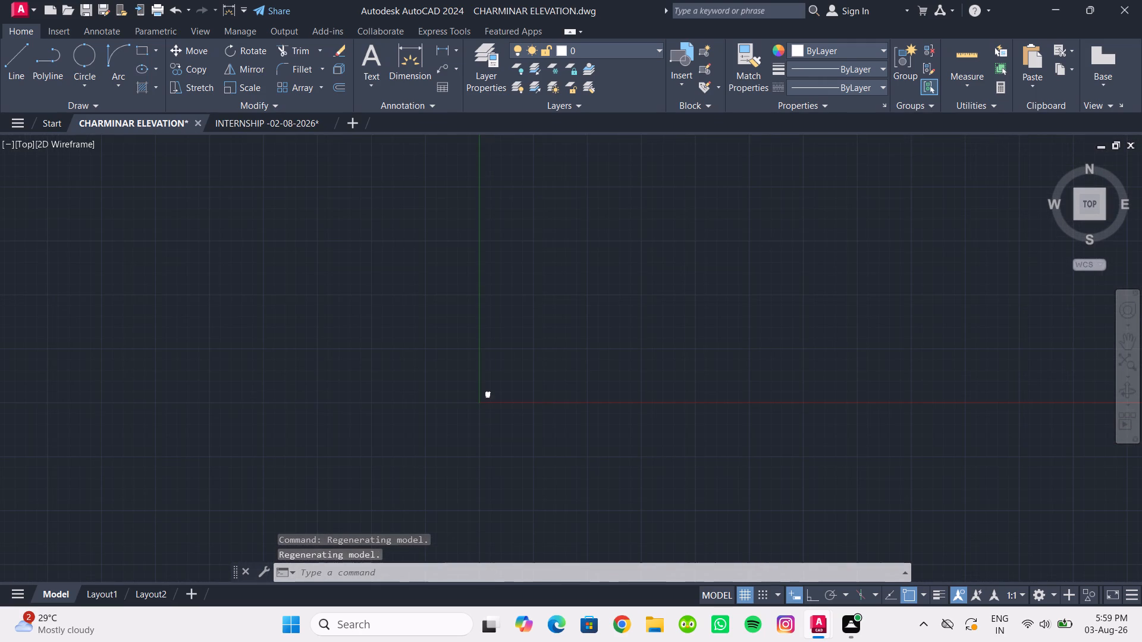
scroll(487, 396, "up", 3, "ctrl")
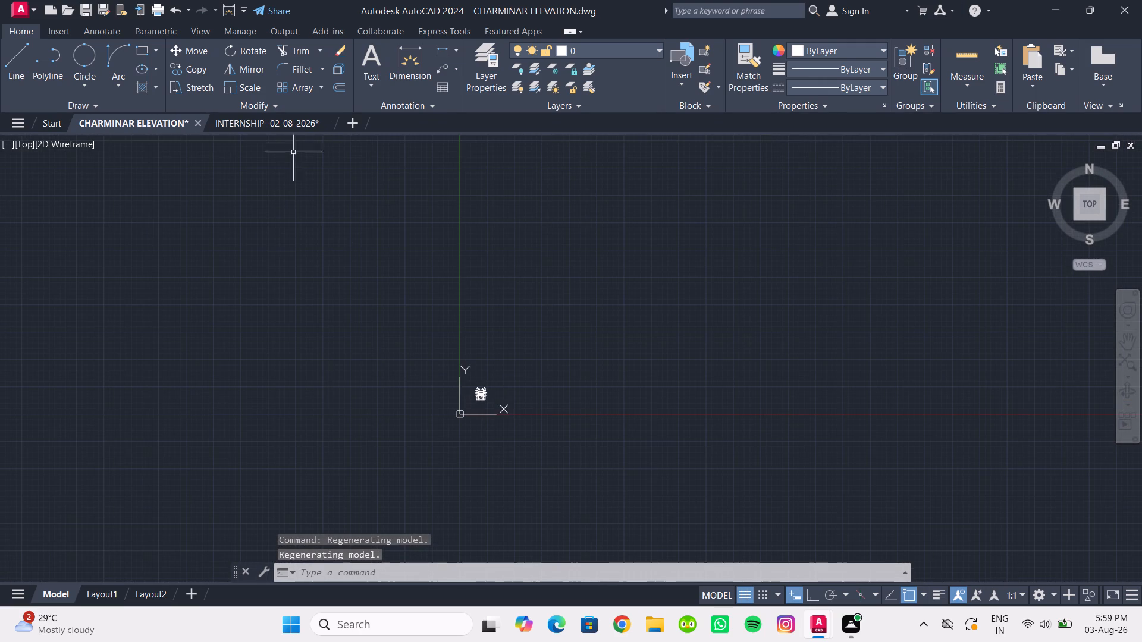
Create a new blank drawing alongside the Charminar and internship drawings.
left_click(347, 121)
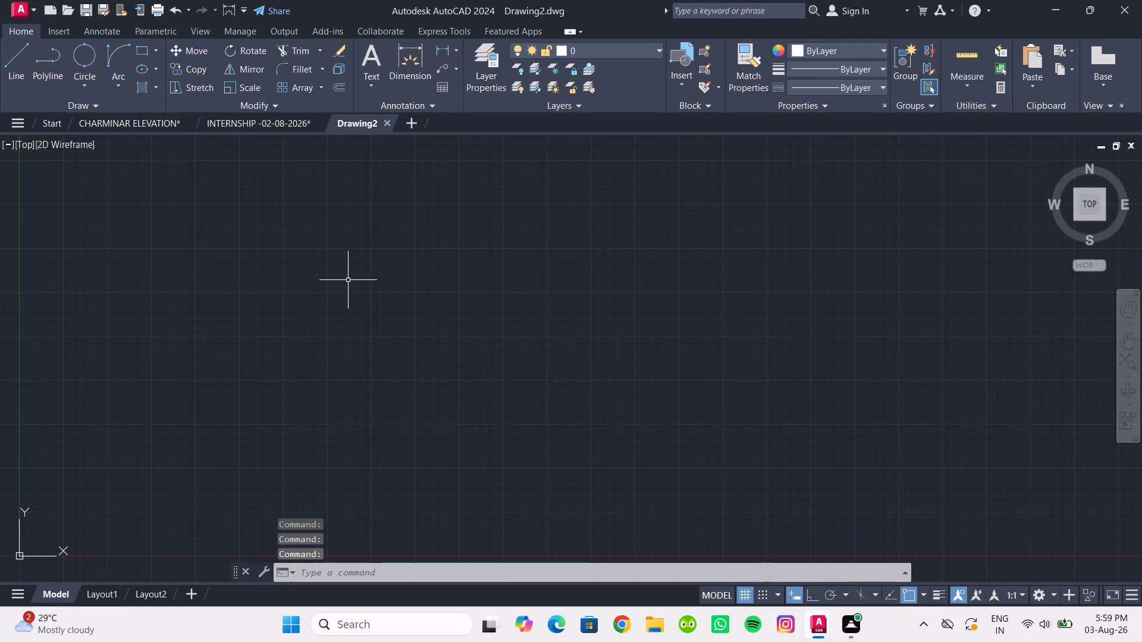
Configure the drawing units with a length precision of 0.0 and Millimeters as the insertion scale.
type("UNITES")
key("BackSpace")
key("BackSpace")
key("s")
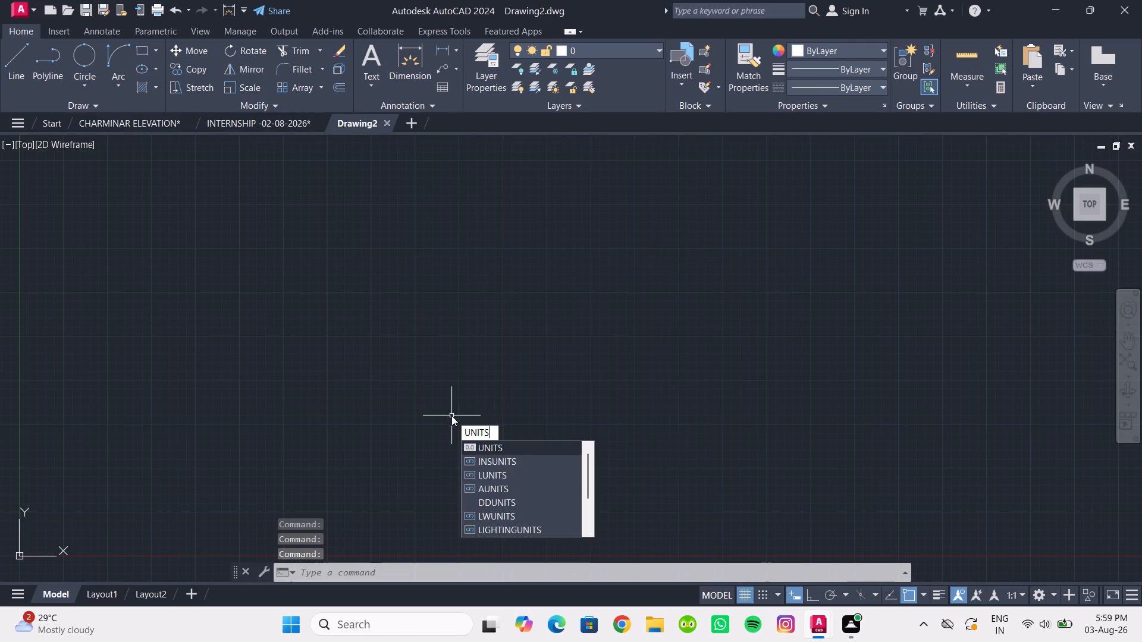
key("Return")
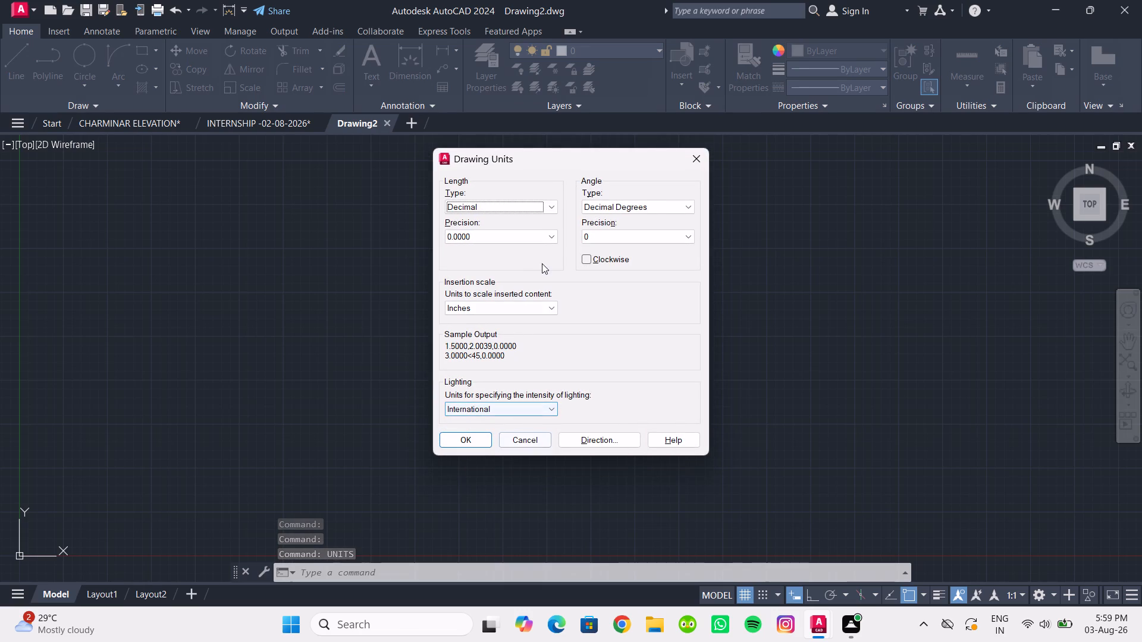
left_click(520, 235)
left_click(484, 257)
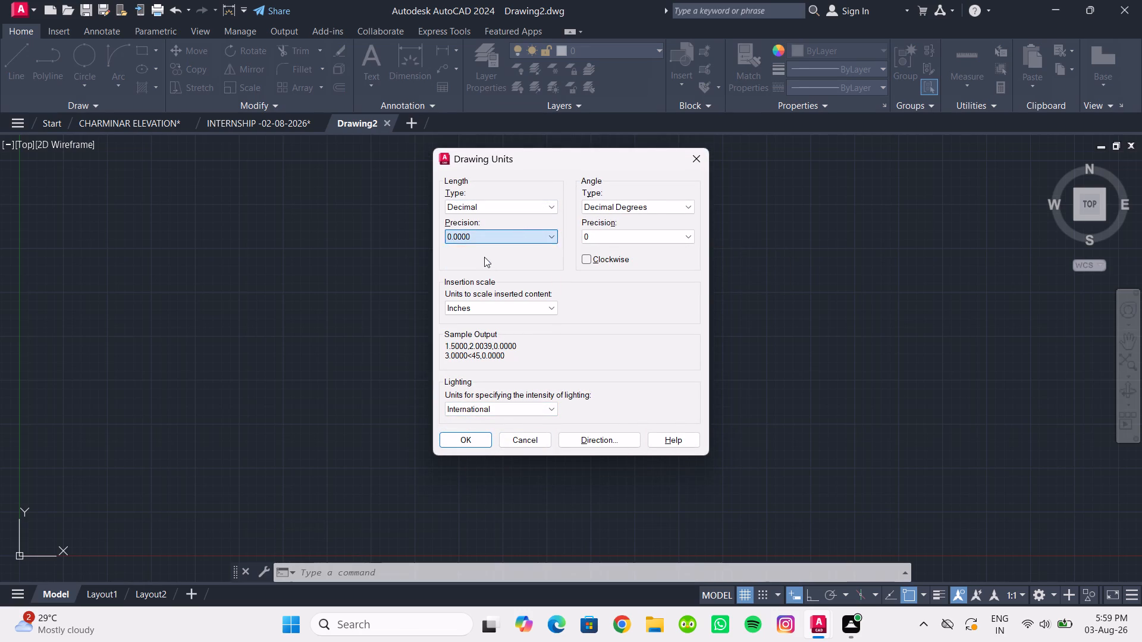
left_click(484, 309)
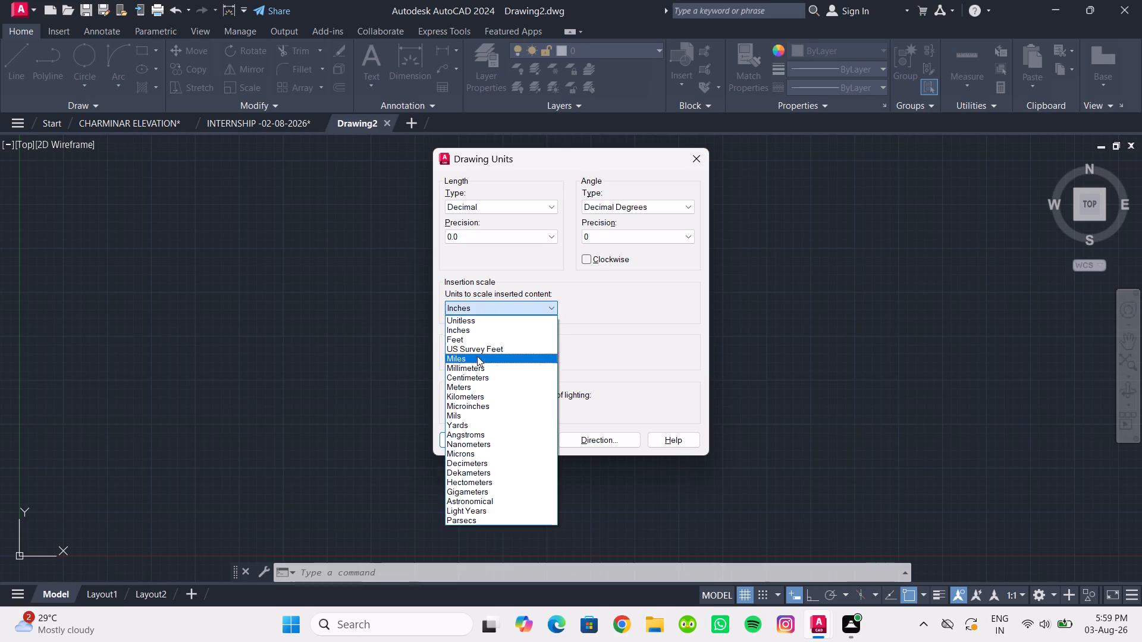
left_click(478, 367)
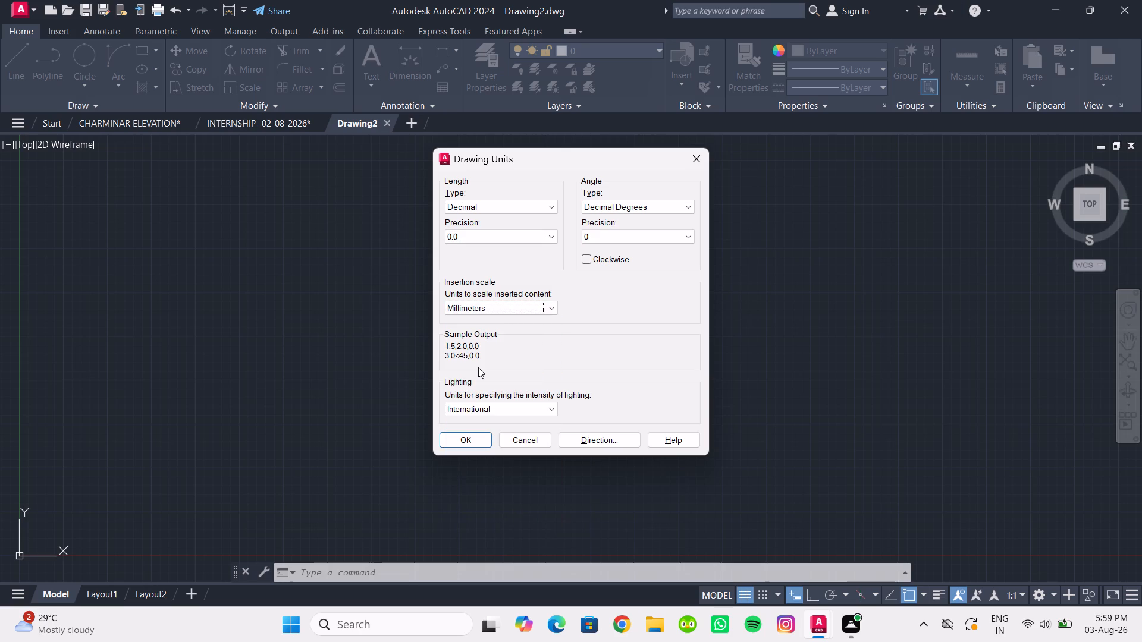
left_click(468, 435)
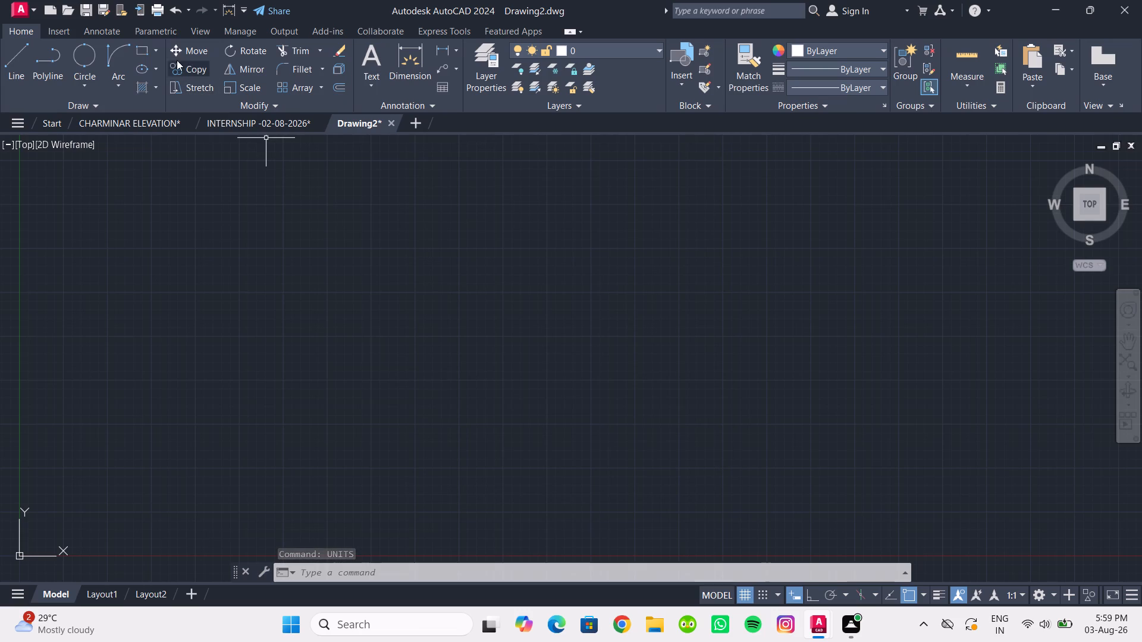
Draw a rectangle 420 mm long and 297 mm wide just above and beside the drawing origin.
left_click(141, 48)
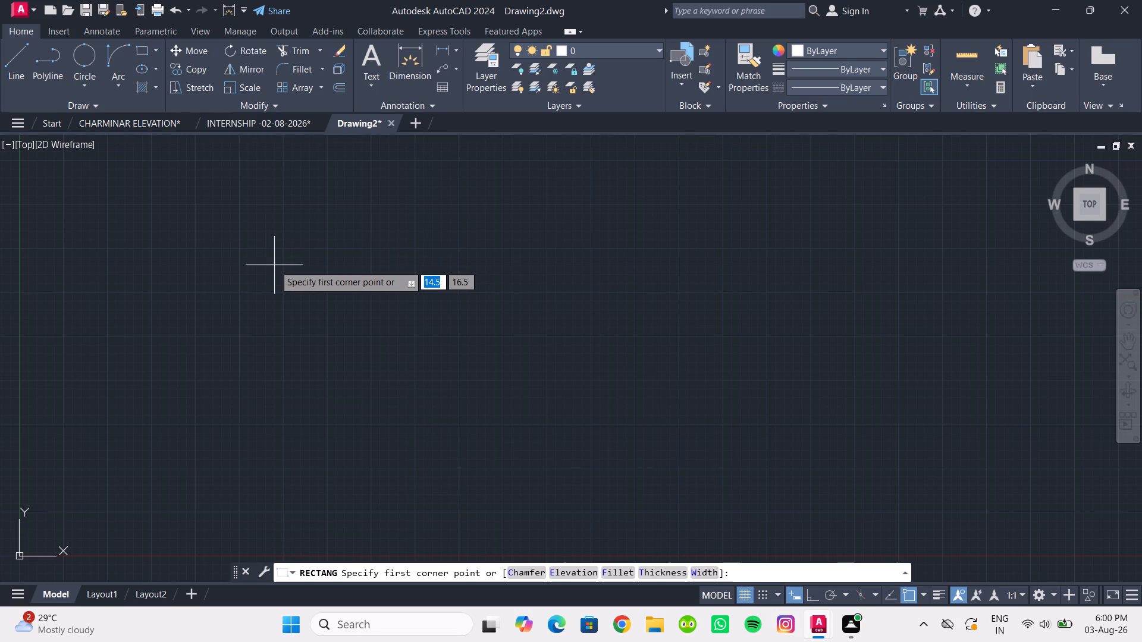
left_click(248, 237)
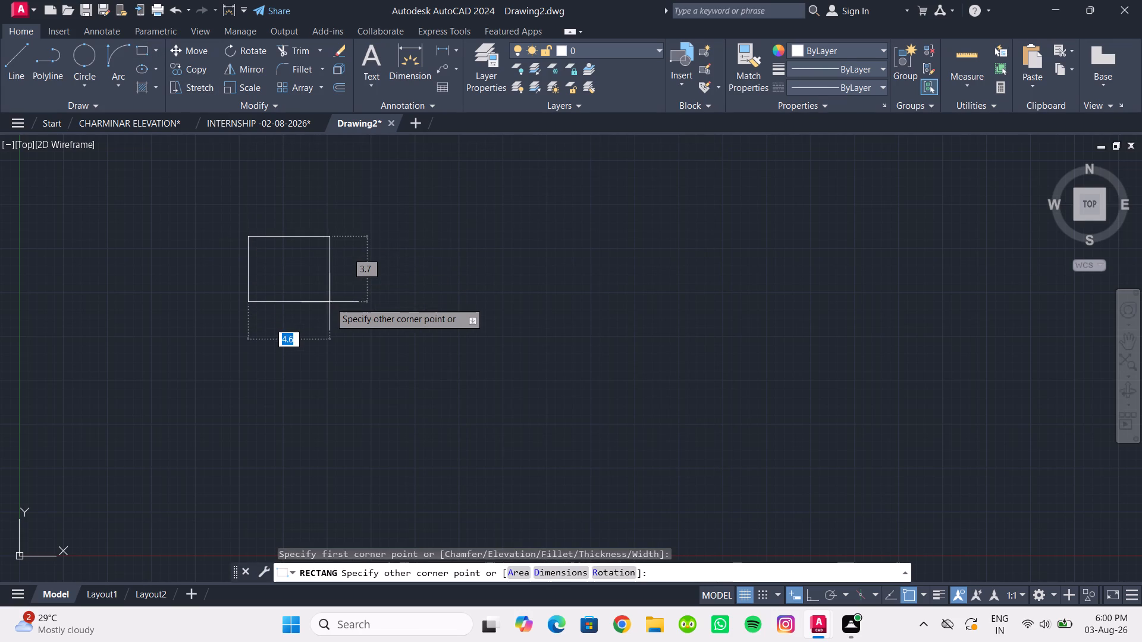
key("d")
key("Return")
type("420")
key("Return")
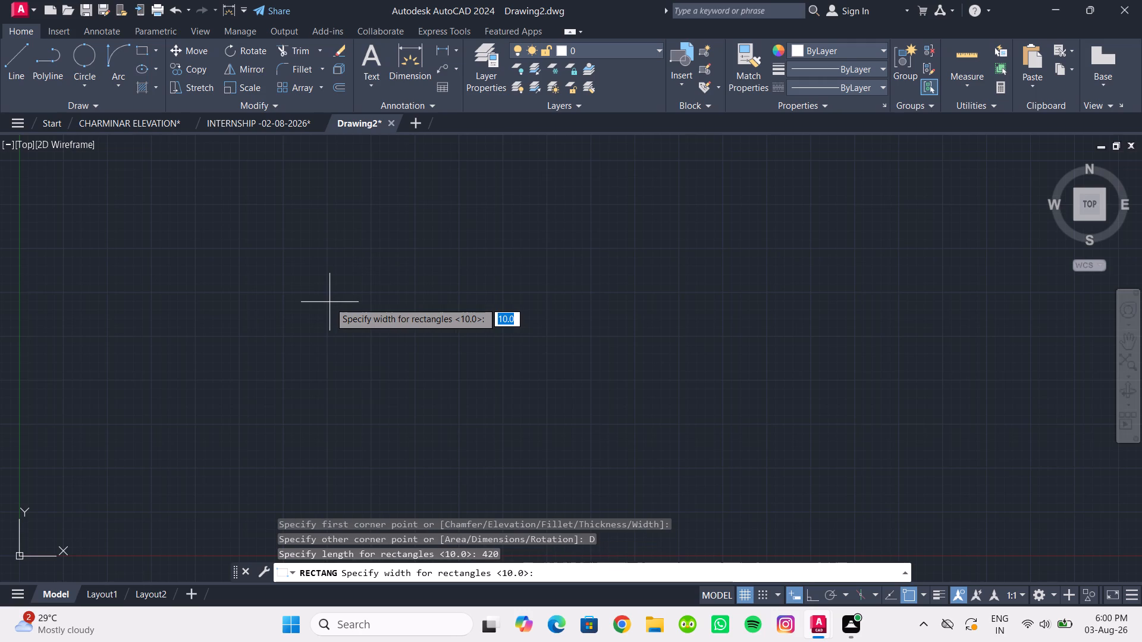
type("297")
key("Return")
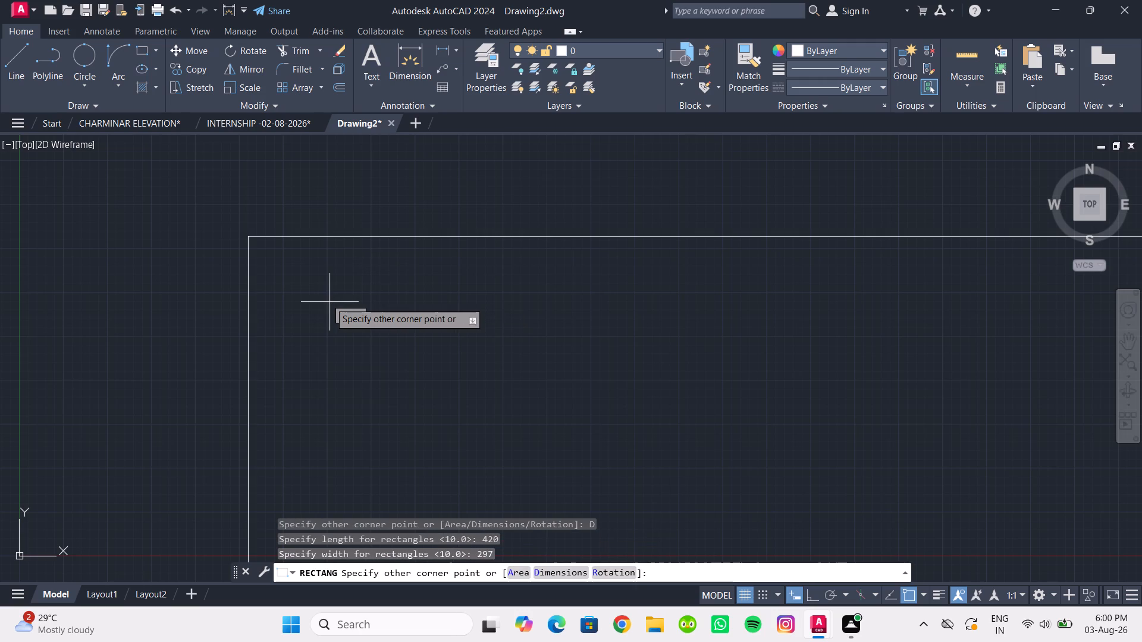
scroll(330, 302, "down", 9, "ctrl")
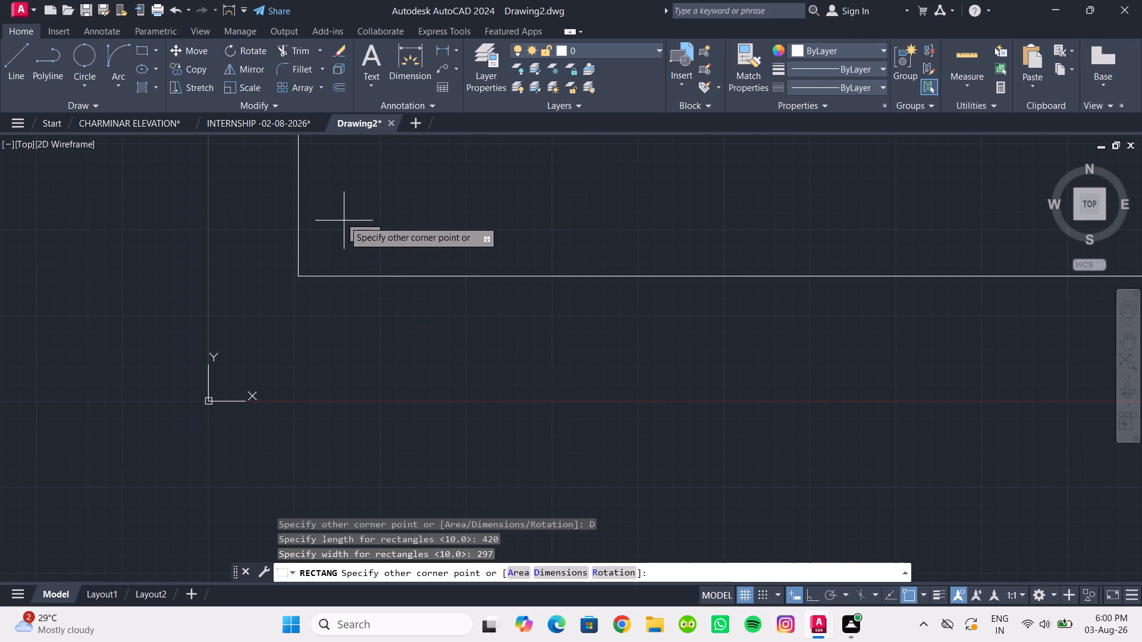
left_click(344, 221)
scroll(368, 245, "down", 6, "ctrl")
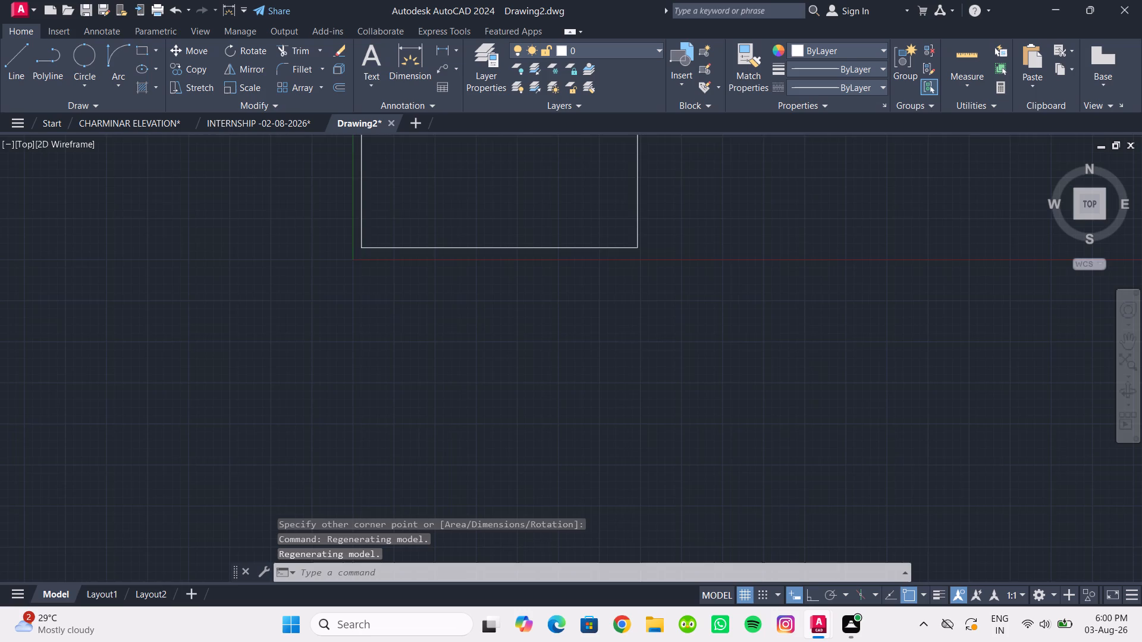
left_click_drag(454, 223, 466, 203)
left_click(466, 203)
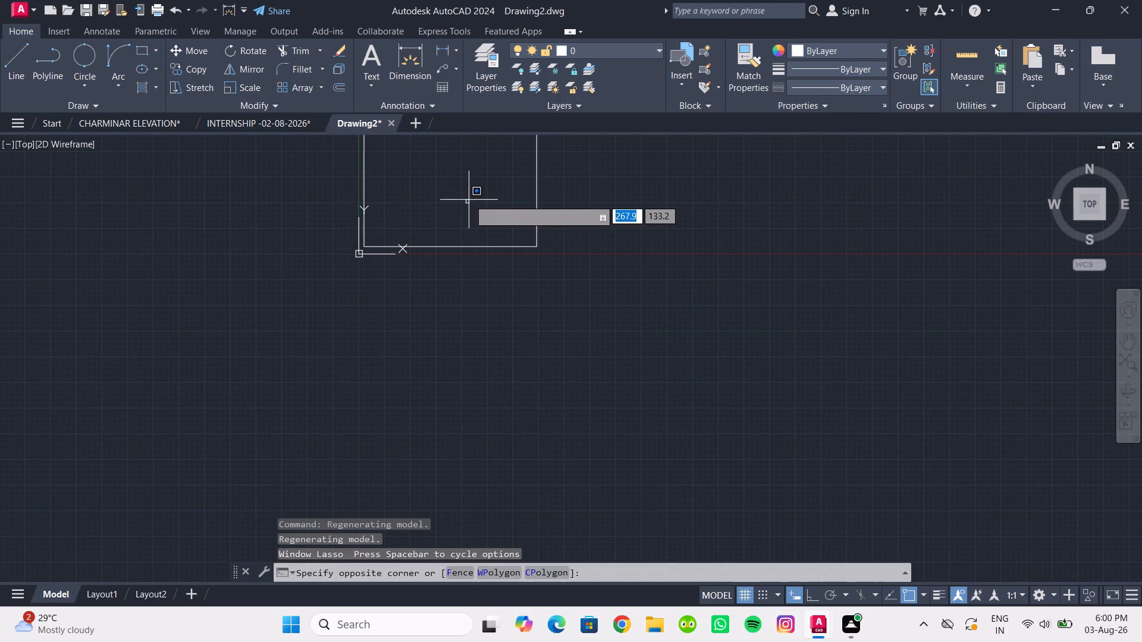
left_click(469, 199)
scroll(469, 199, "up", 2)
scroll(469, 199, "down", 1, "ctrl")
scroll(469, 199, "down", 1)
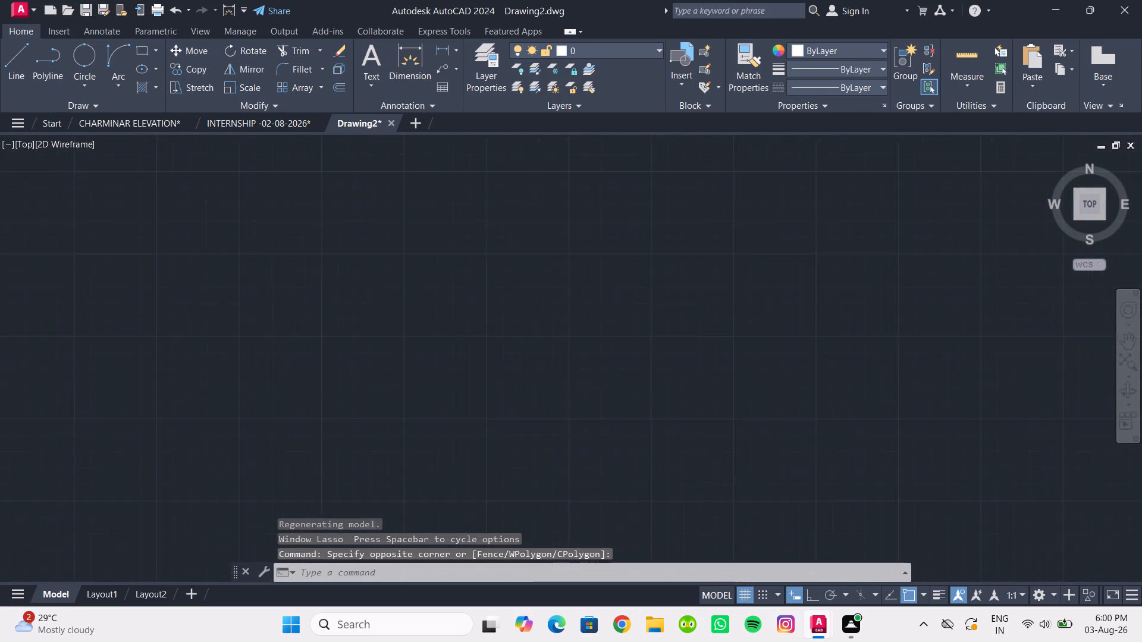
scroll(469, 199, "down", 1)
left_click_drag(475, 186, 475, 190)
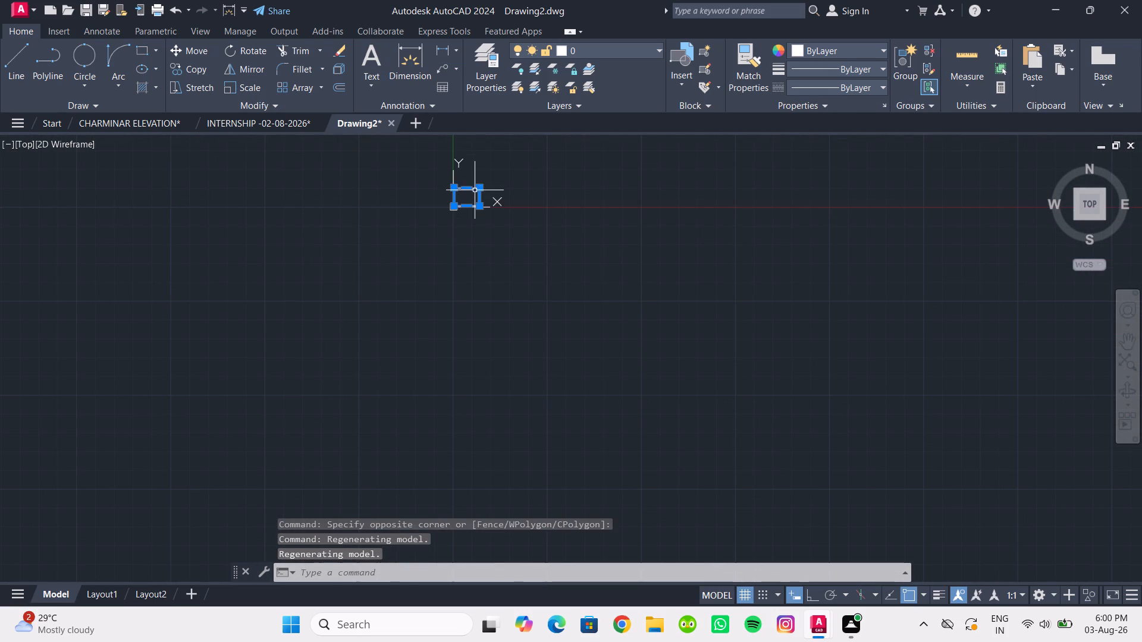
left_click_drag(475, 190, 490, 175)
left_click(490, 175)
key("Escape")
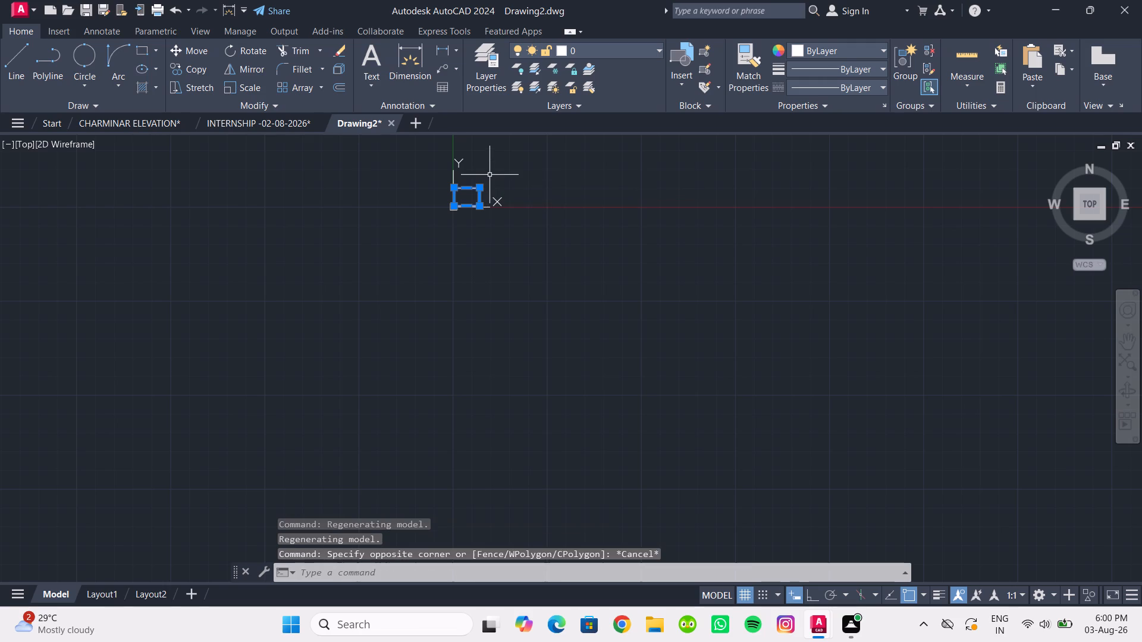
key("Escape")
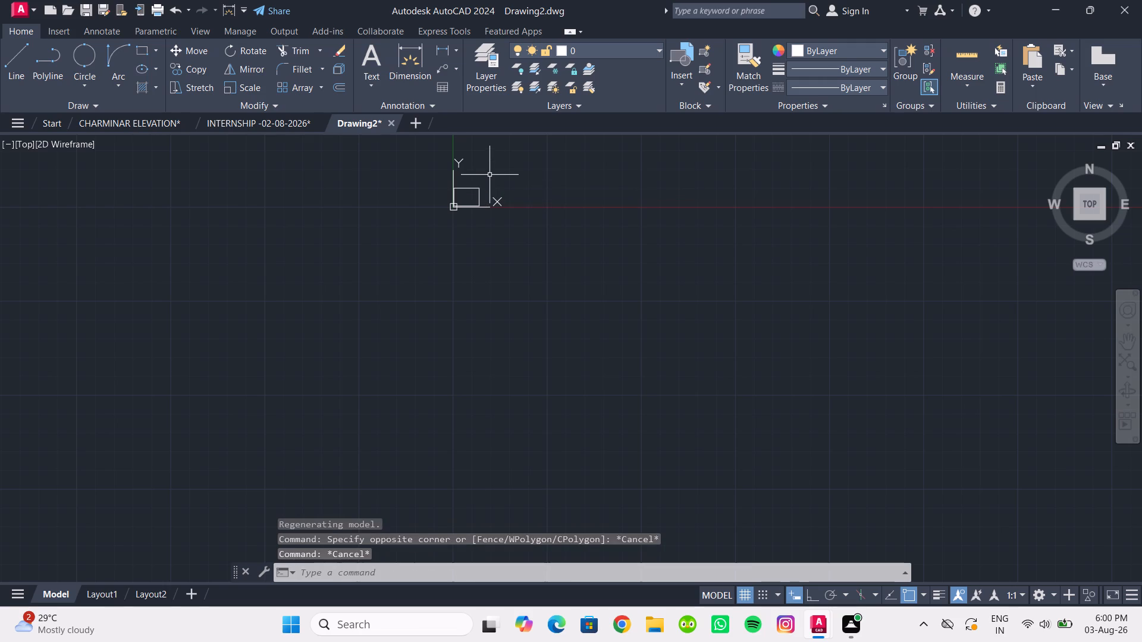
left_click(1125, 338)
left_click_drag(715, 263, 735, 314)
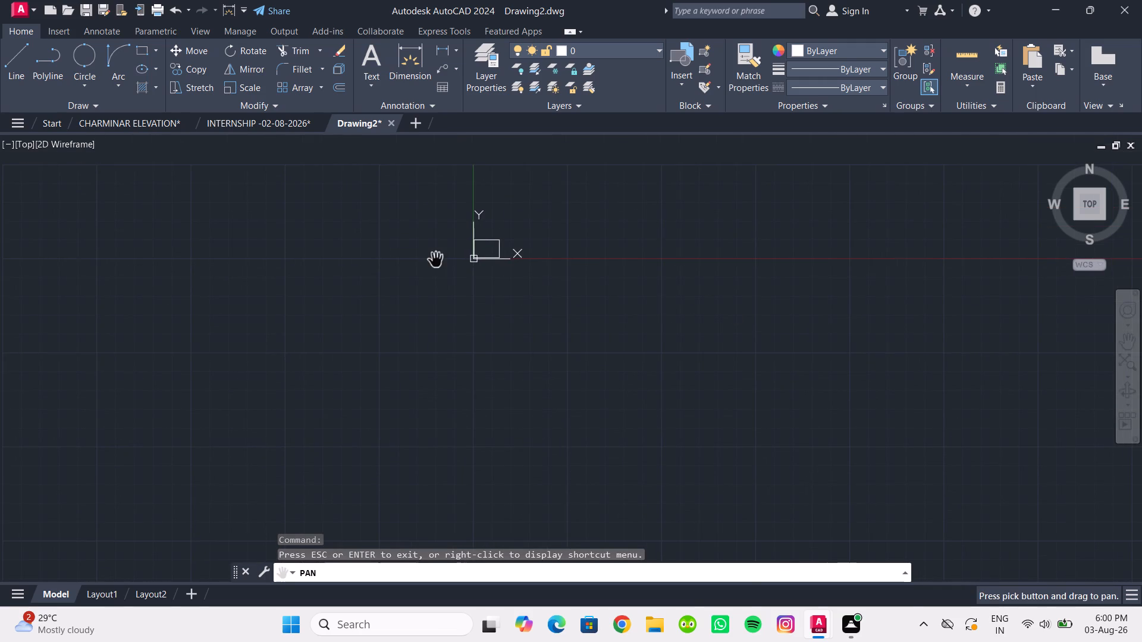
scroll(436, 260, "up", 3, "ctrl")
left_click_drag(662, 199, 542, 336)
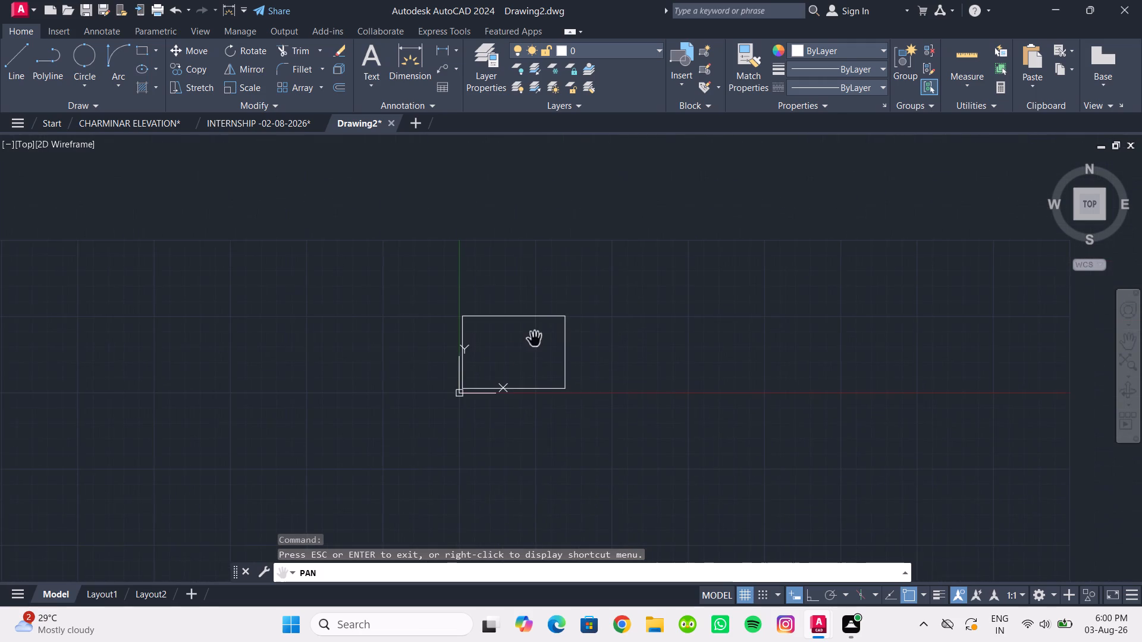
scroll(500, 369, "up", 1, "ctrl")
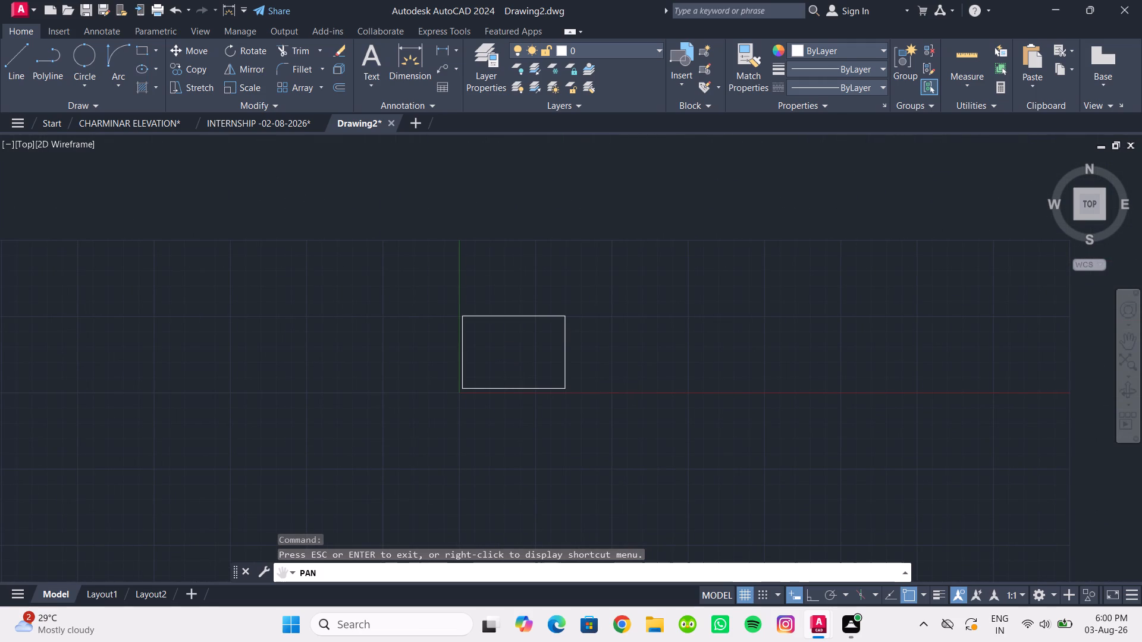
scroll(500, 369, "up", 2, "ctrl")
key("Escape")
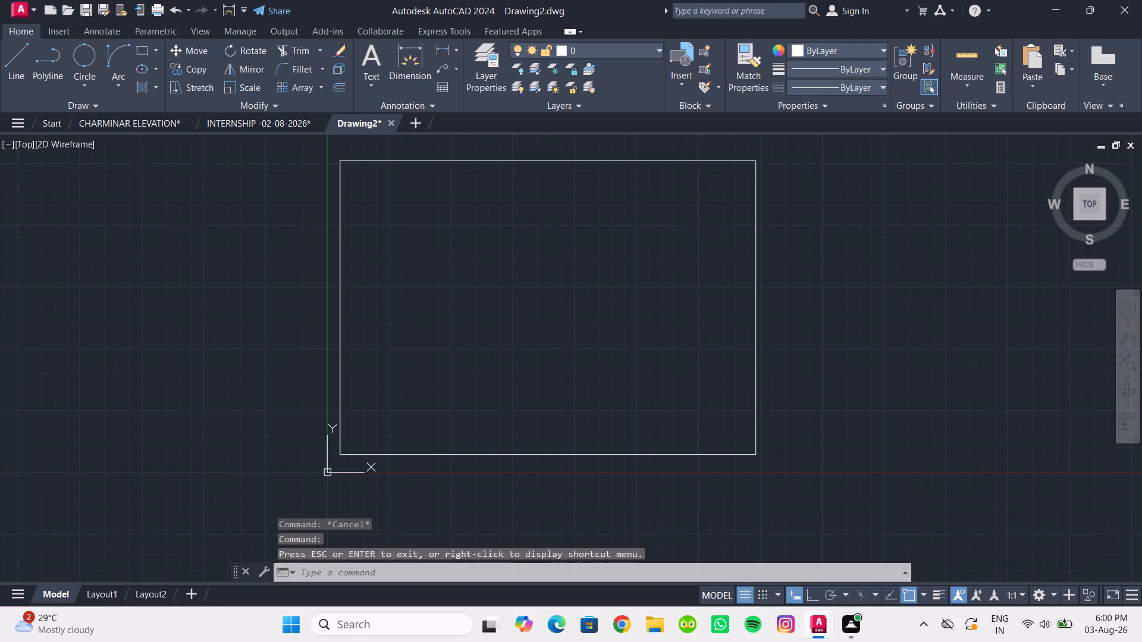
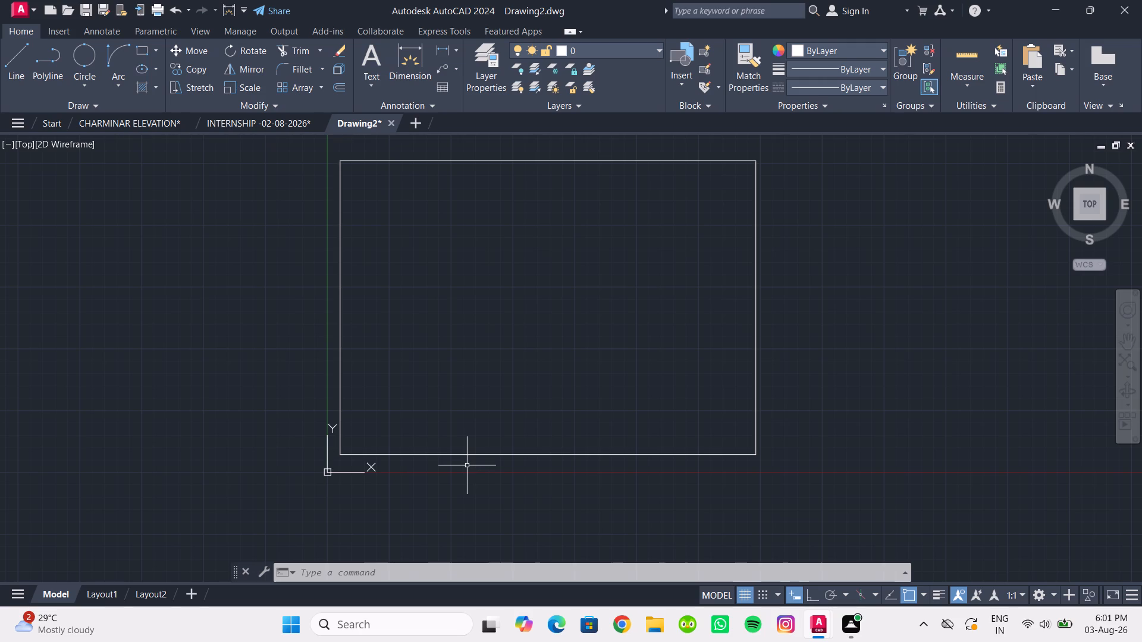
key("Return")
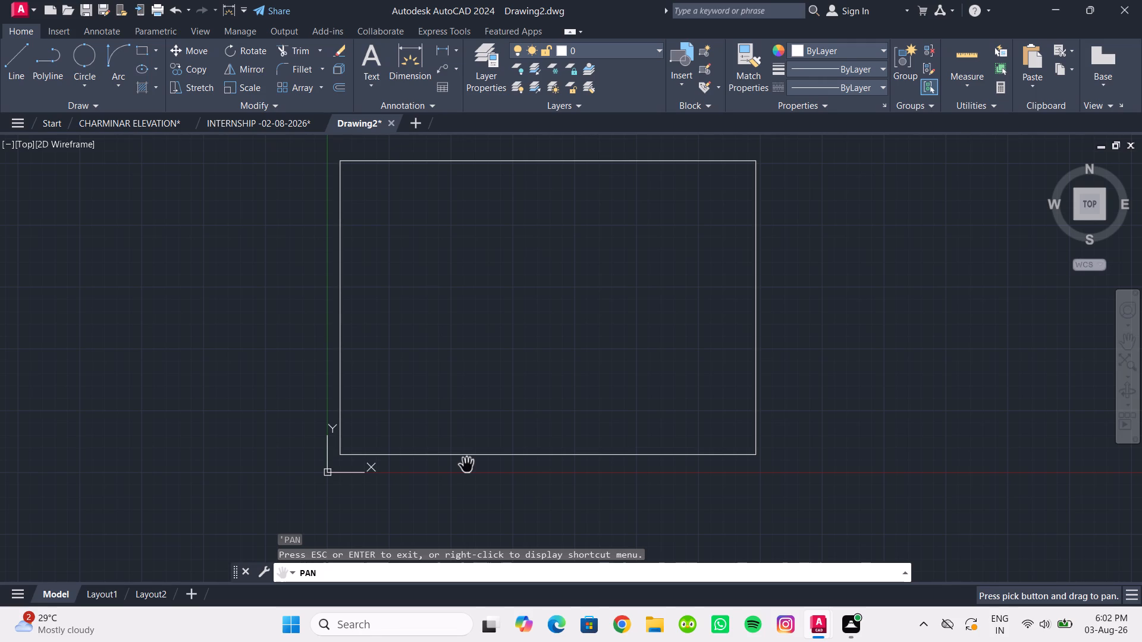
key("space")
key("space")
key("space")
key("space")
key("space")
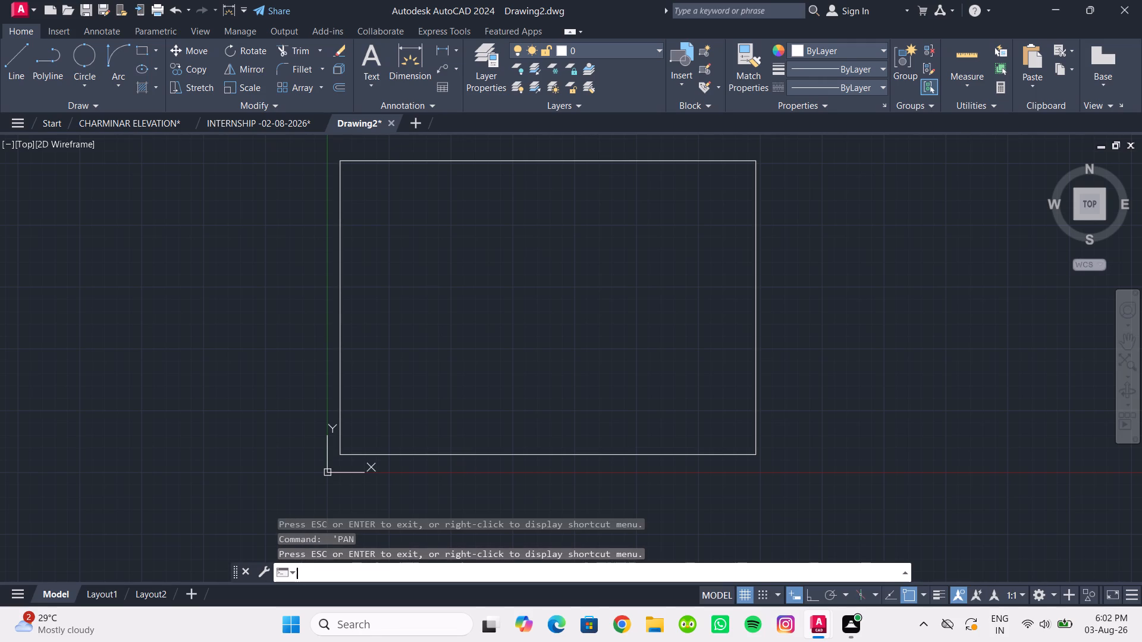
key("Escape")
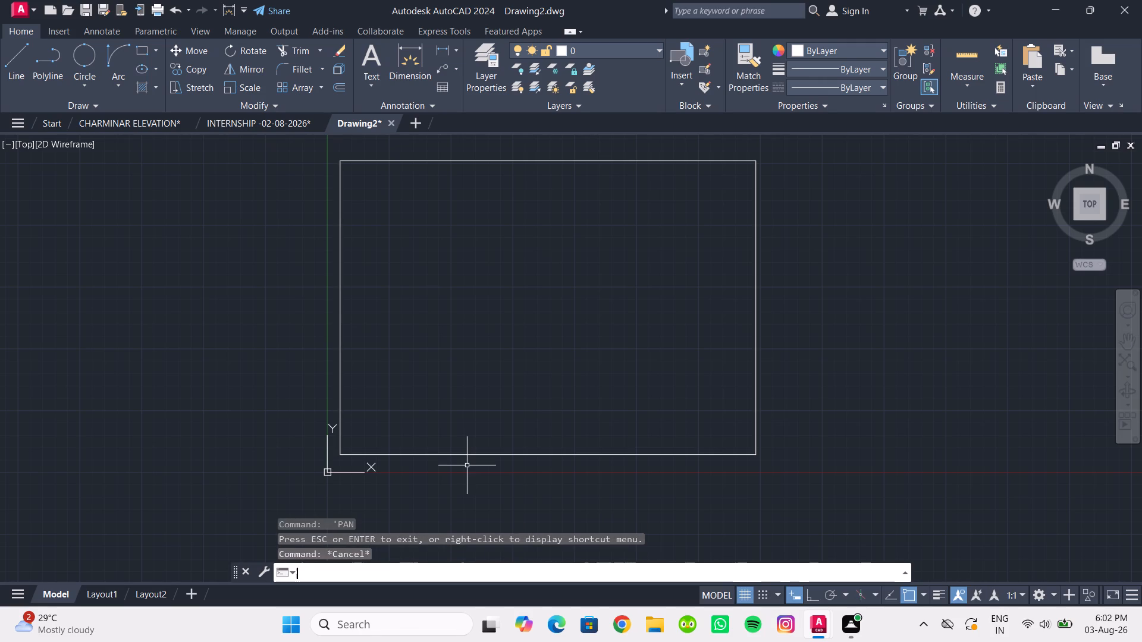
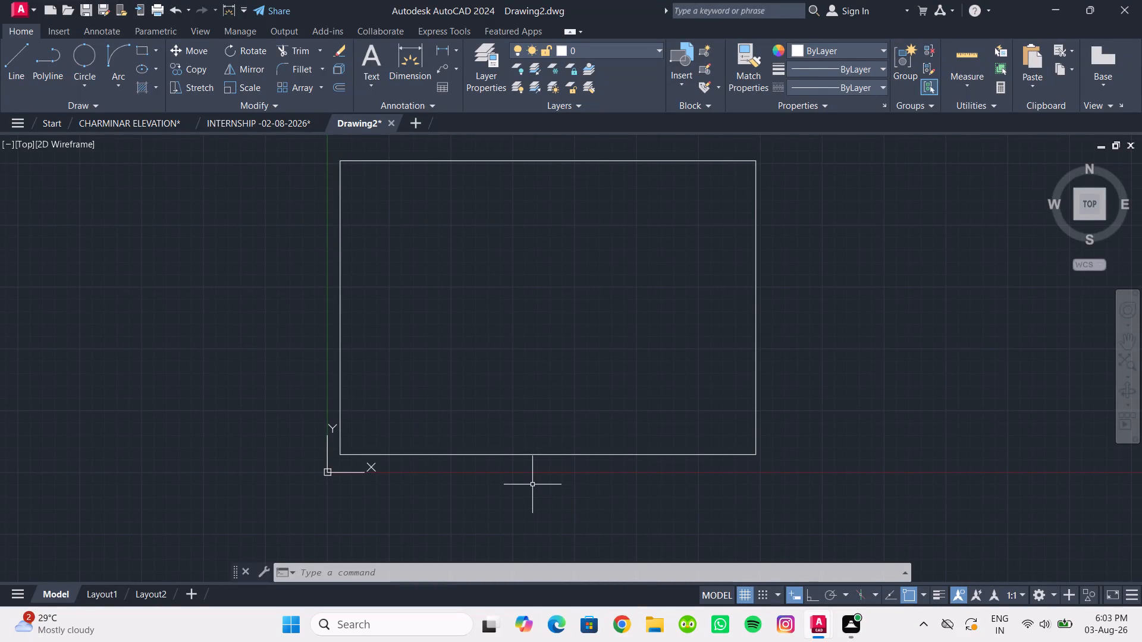
Move the 420 x 297 sheet frame about 654 mm away from the origin, up at roughly 31°.
left_click(322, 152)
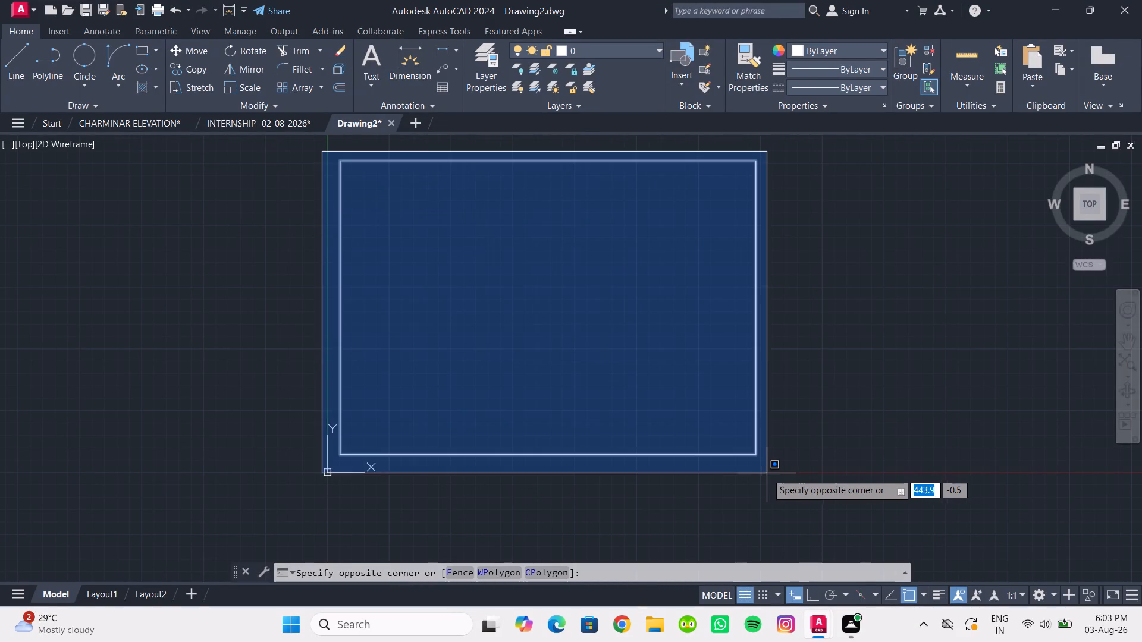
left_click(794, 470)
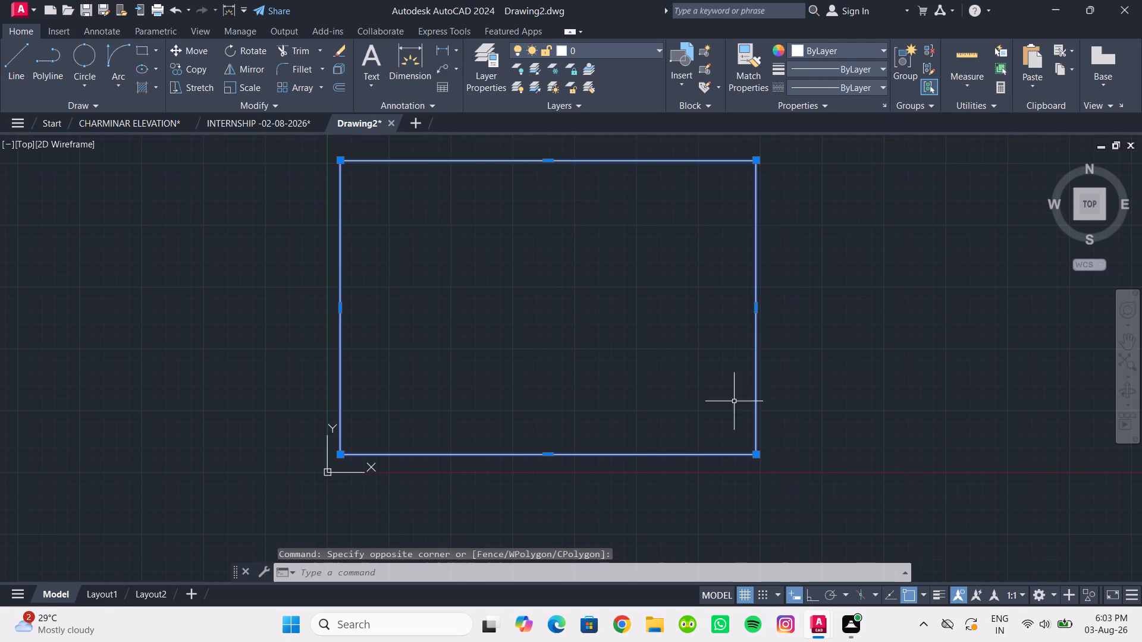
left_click(177, 45)
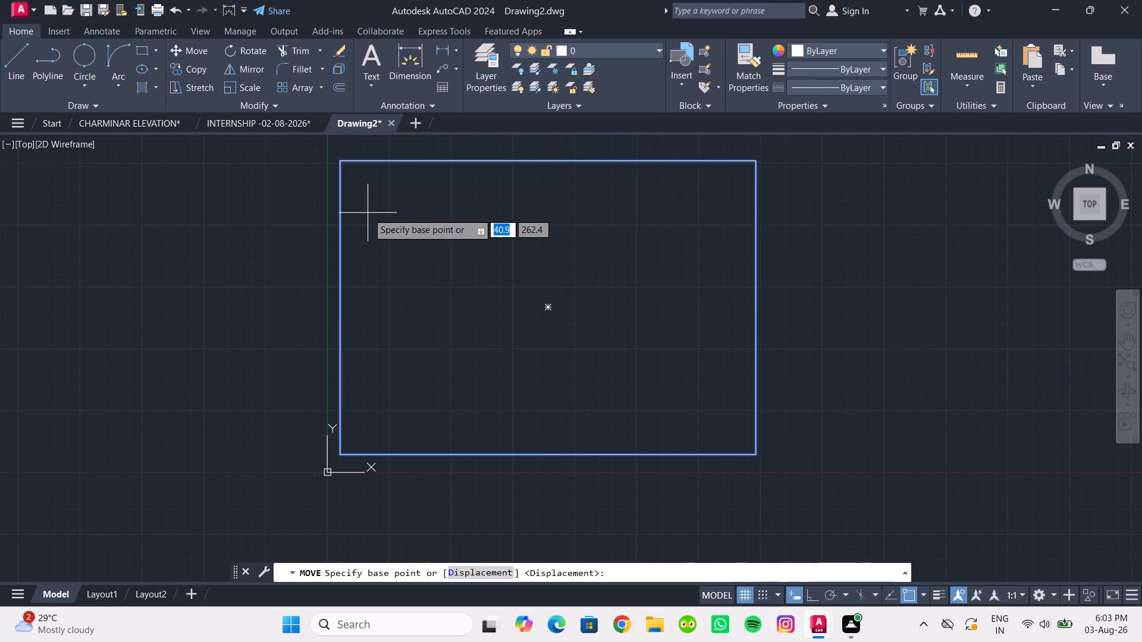
left_click(368, 213)
scroll(368, 213, "down", 4, "ctrl")
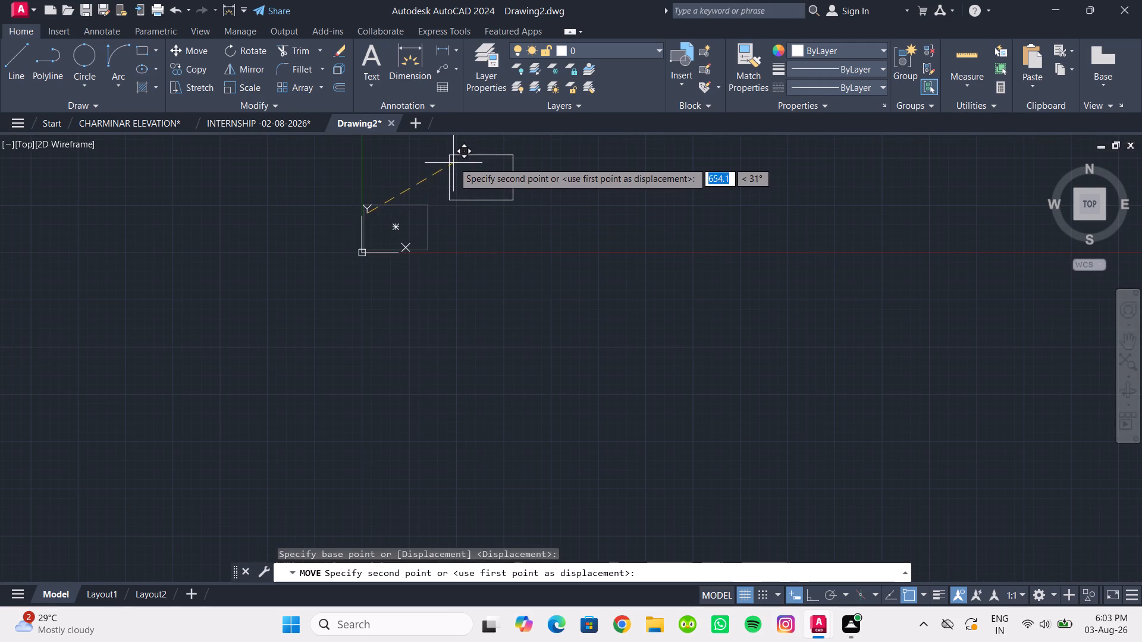
left_click(453, 161)
Offset the sheet frame 10 mm inward to form an inner border.
scroll(493, 156, "up", 4, "ctrl")
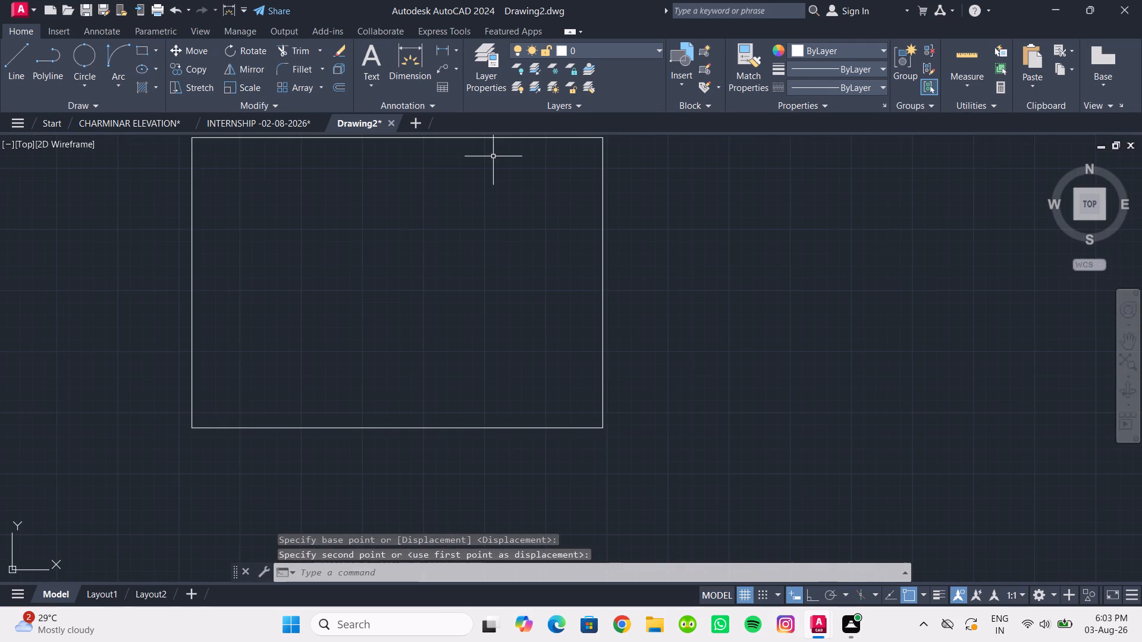
right_click(489, 200)
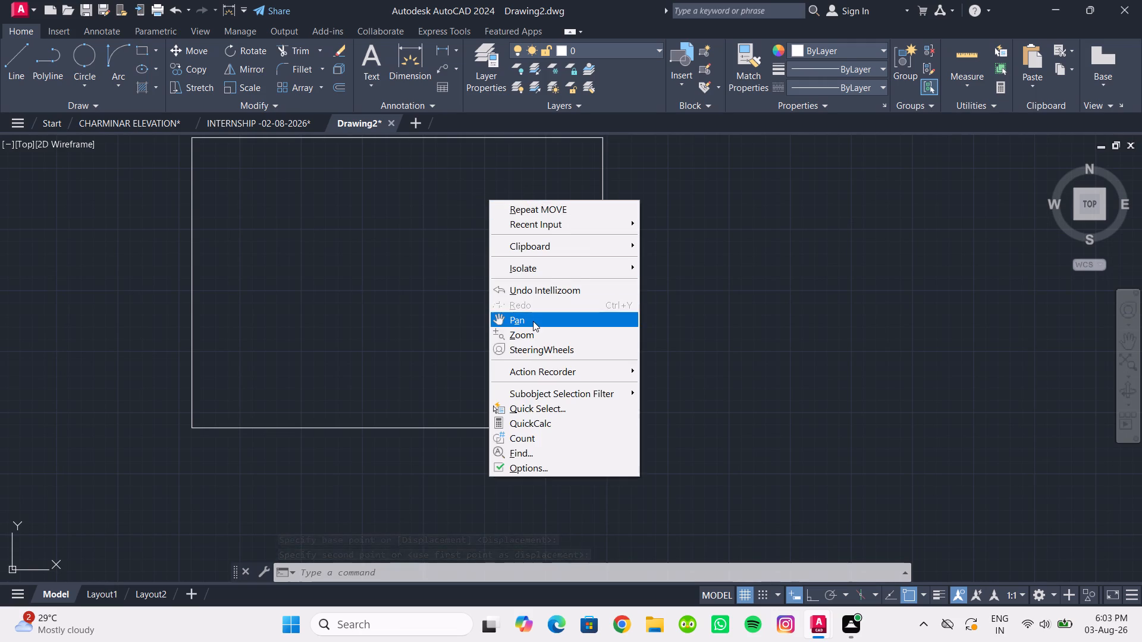
left_click(532, 321)
left_click_drag(478, 288, 488, 332)
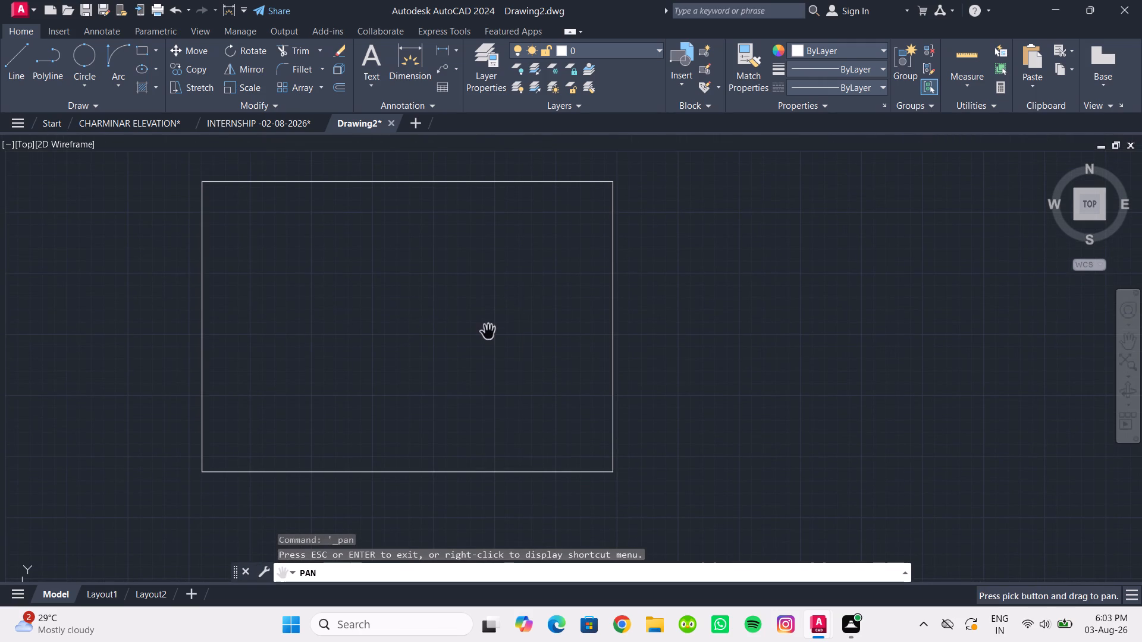
left_click_drag(525, 342, 642, 352)
left_click_drag(622, 342, 616, 331)
key("Escape")
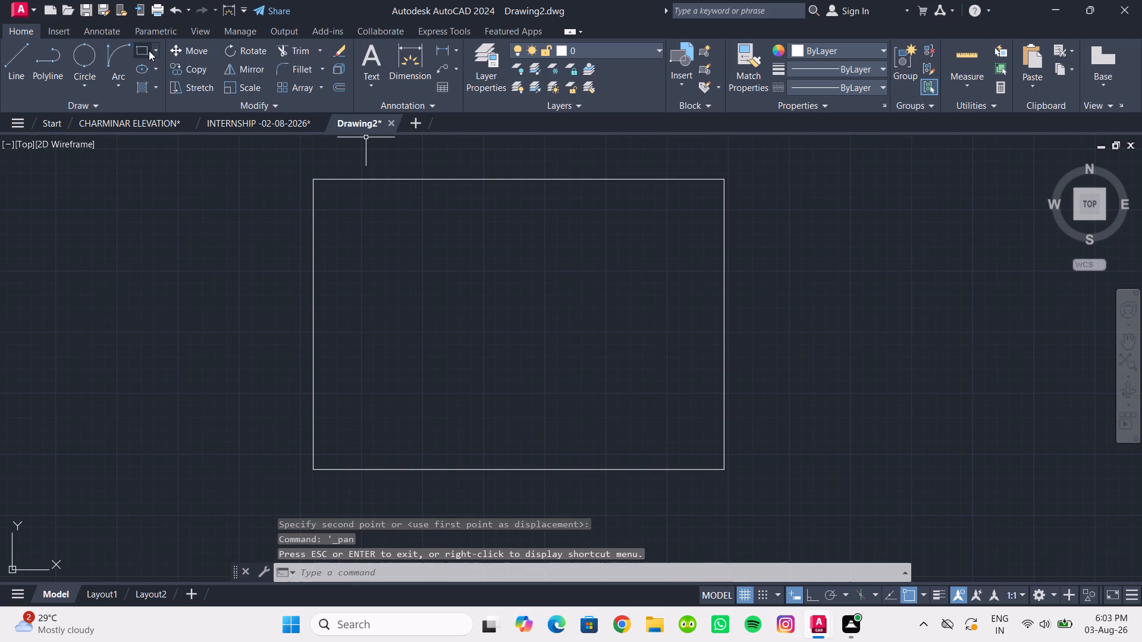
left_click(142, 51)
key("Escape")
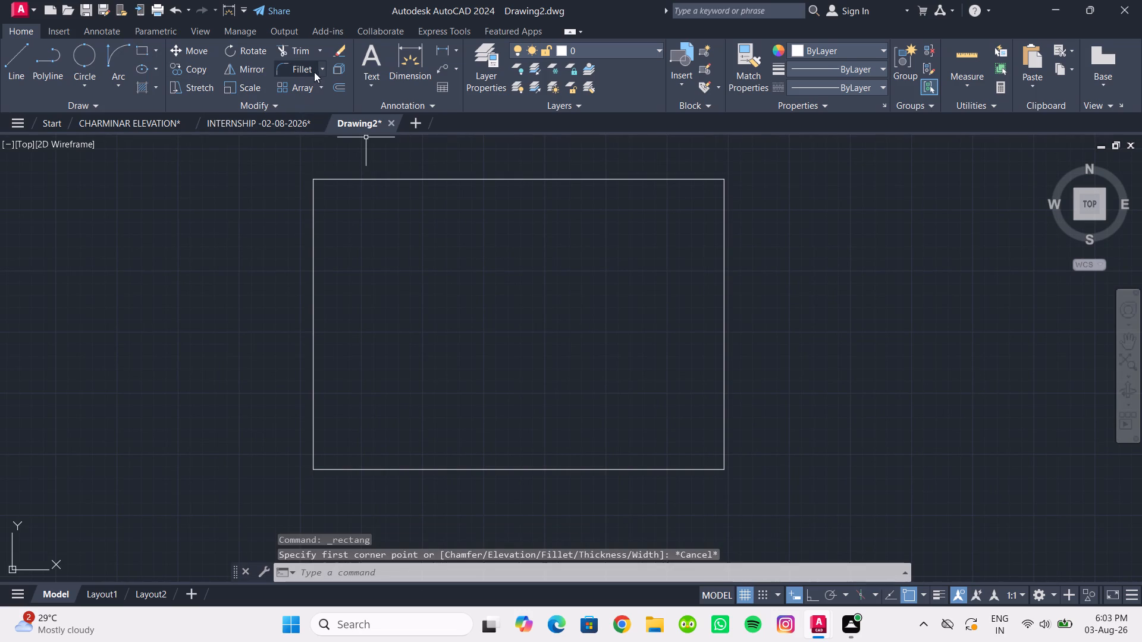
left_click(340, 91)
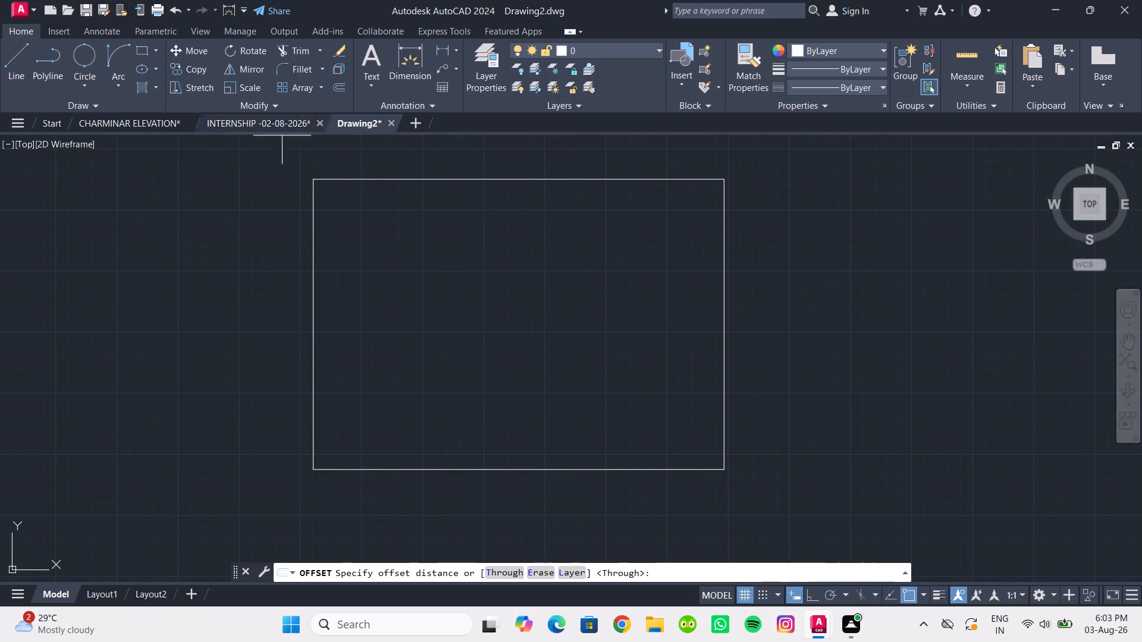
type("10")
key("Return")
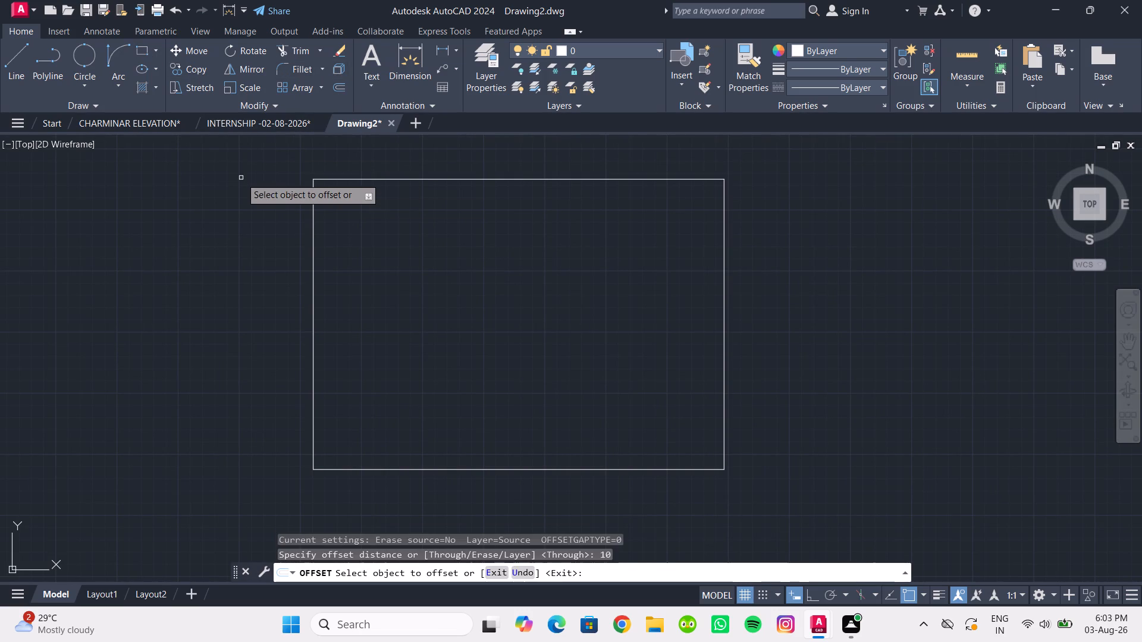
left_click(725, 306)
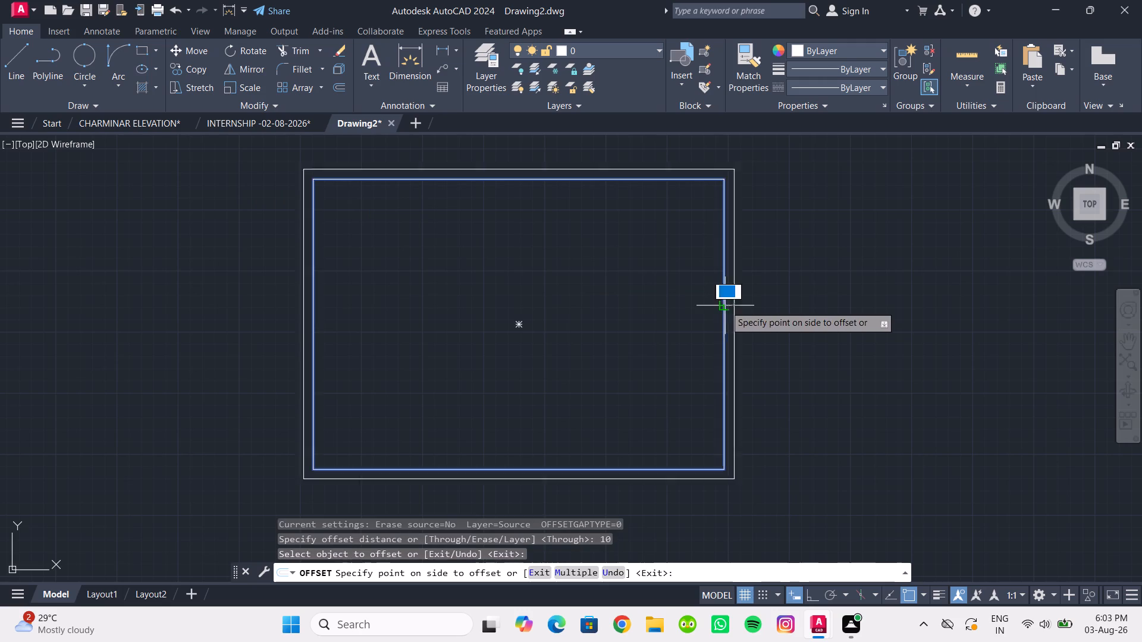
left_click(678, 305)
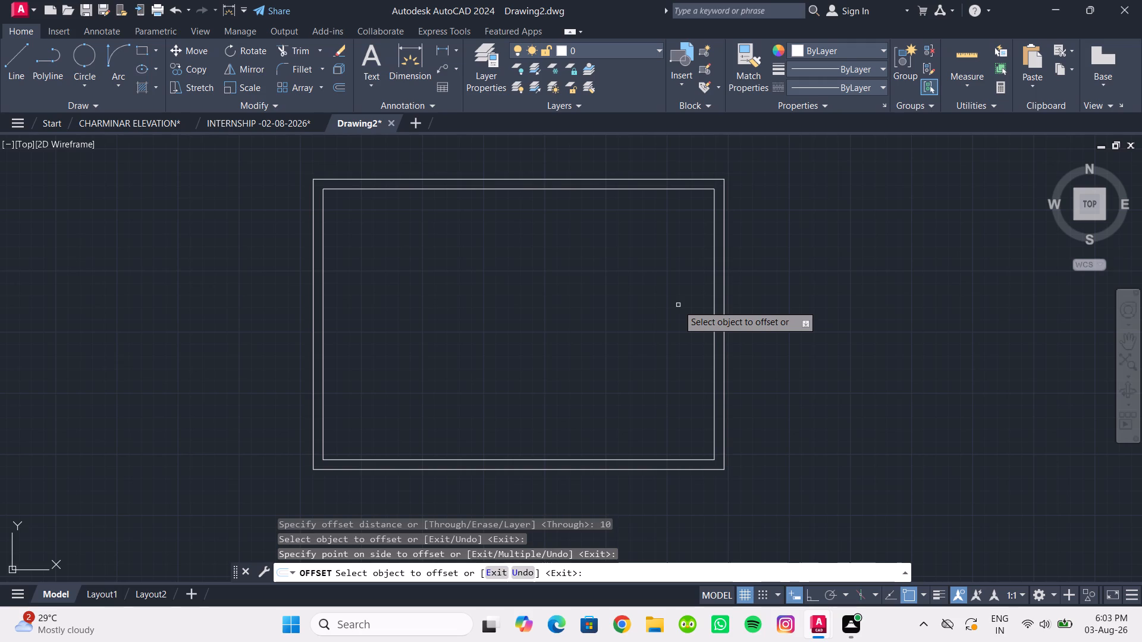
left_click(140, 50)
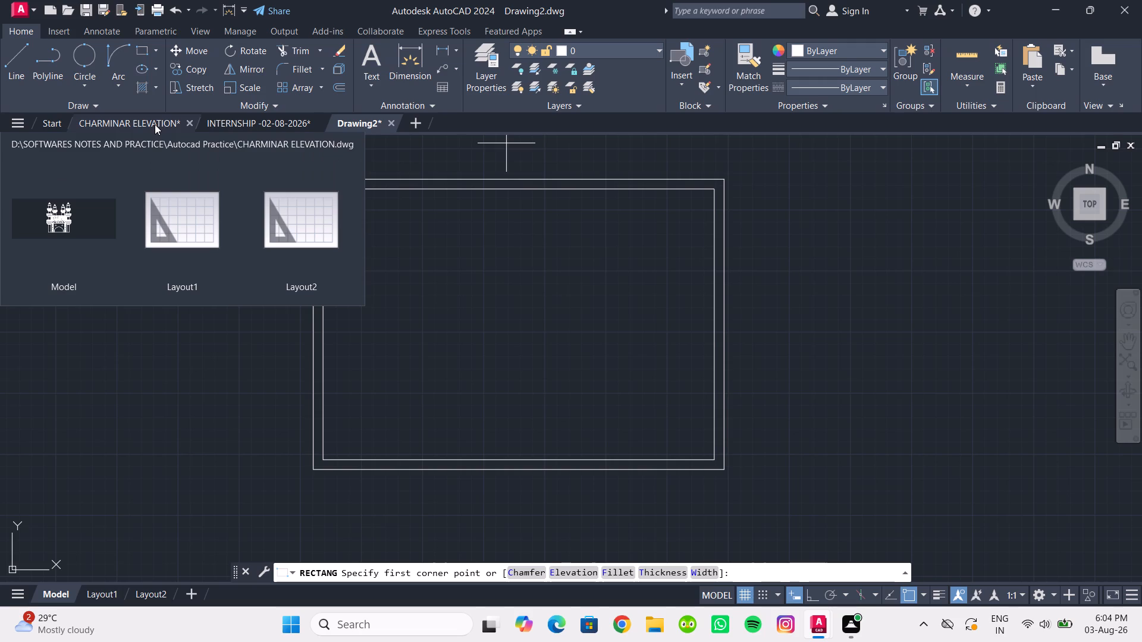
Switch to the CHARMINAR ELEVATION drawing and examine the whole elevation and the ornament band above the arch.
left_click(155, 124)
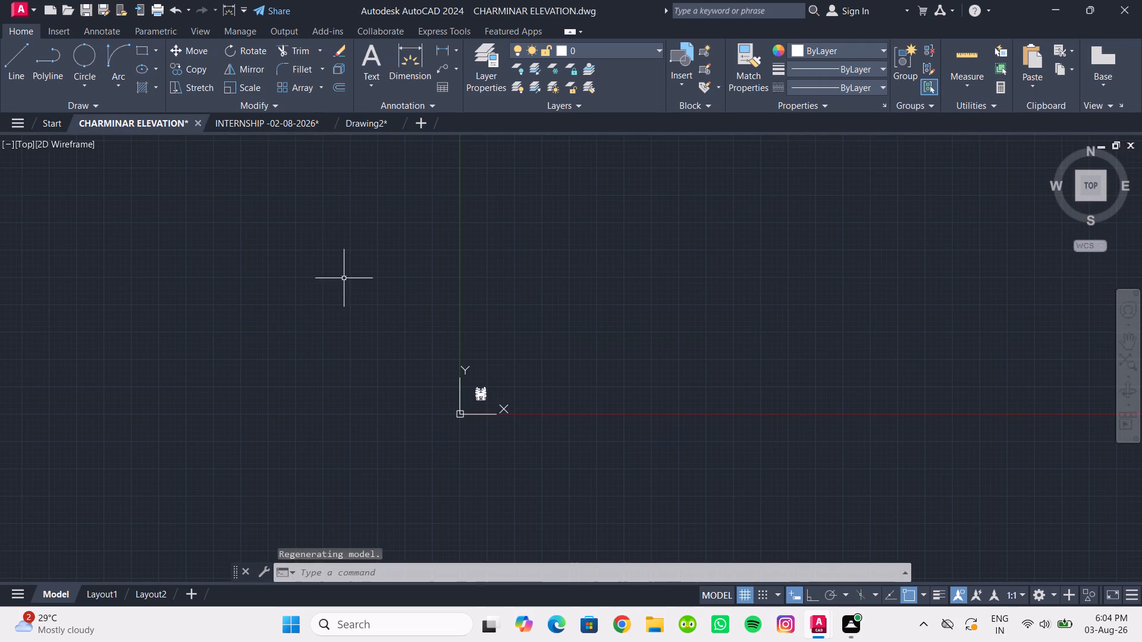
left_click(1126, 358)
scroll(746, 433, "down", 2, "ctrl")
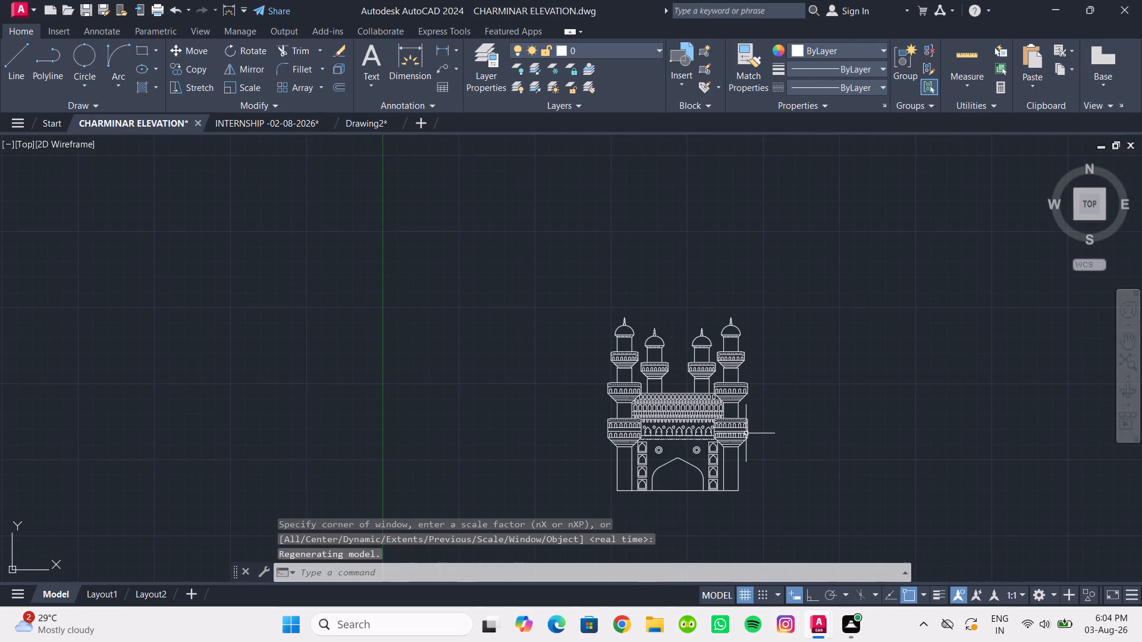
scroll(746, 433, "up", 2, "ctrl")
scroll(746, 433, "down", 1, "ctrl")
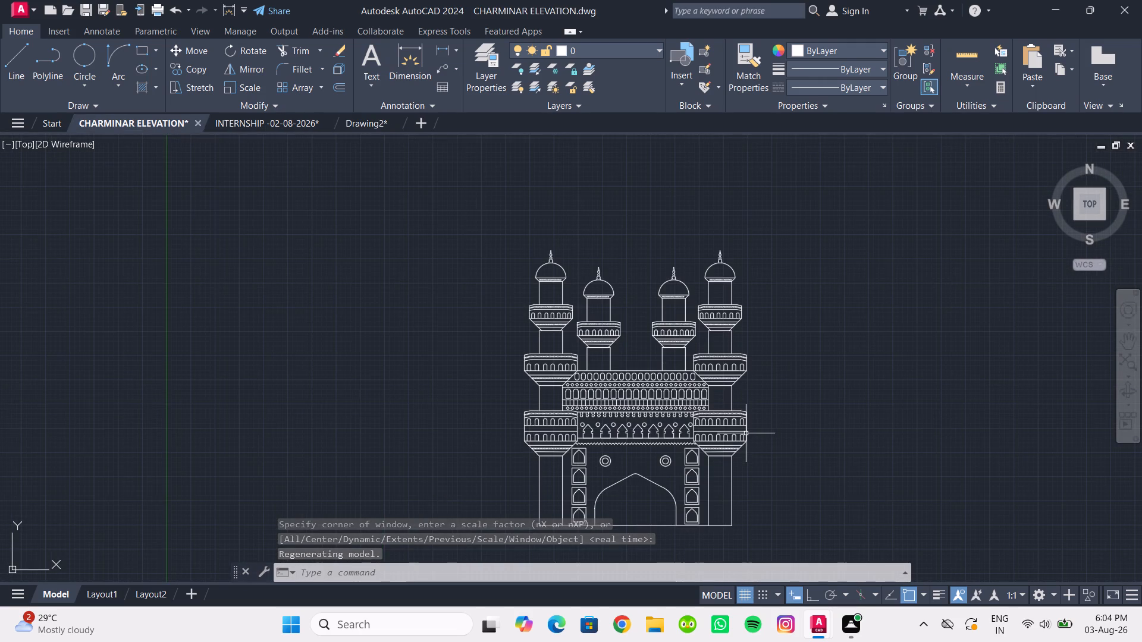
right_click(748, 479)
left_click(771, 509)
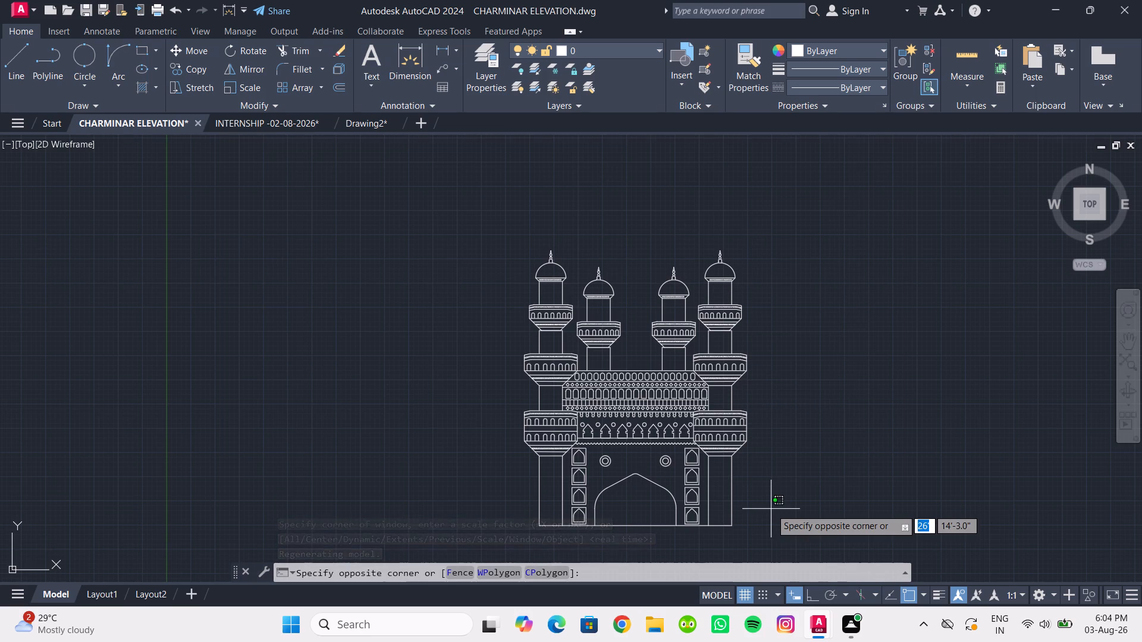
left_click(763, 509)
left_click(763, 509)
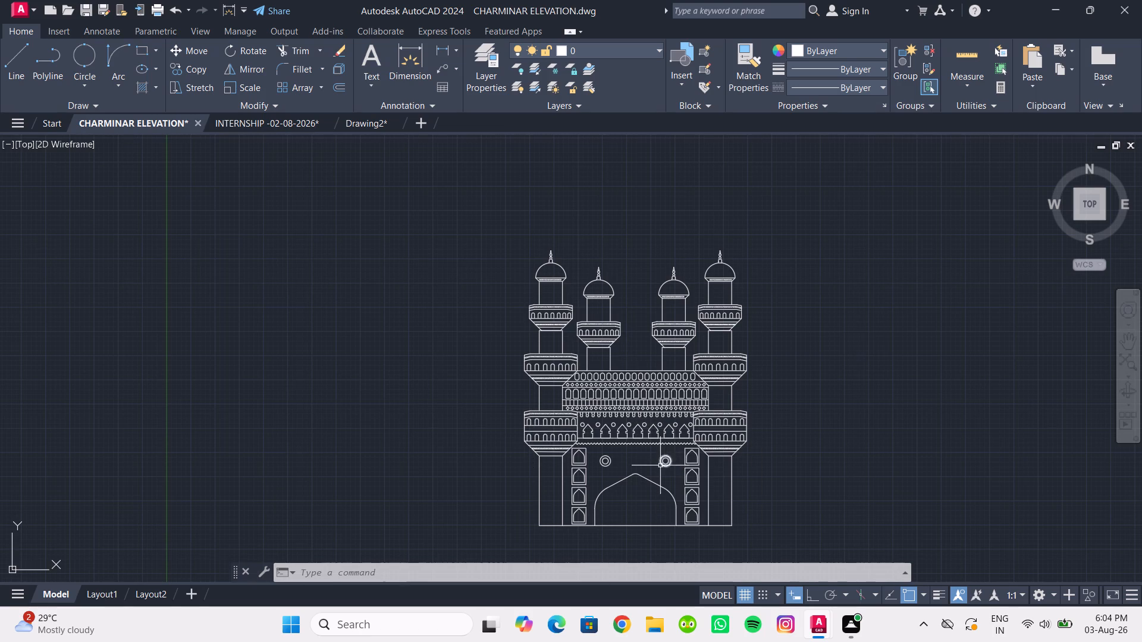
scroll(619, 439, "up", 2, "ctrl")
scroll(570, 435, "up", 4, "ctrl")
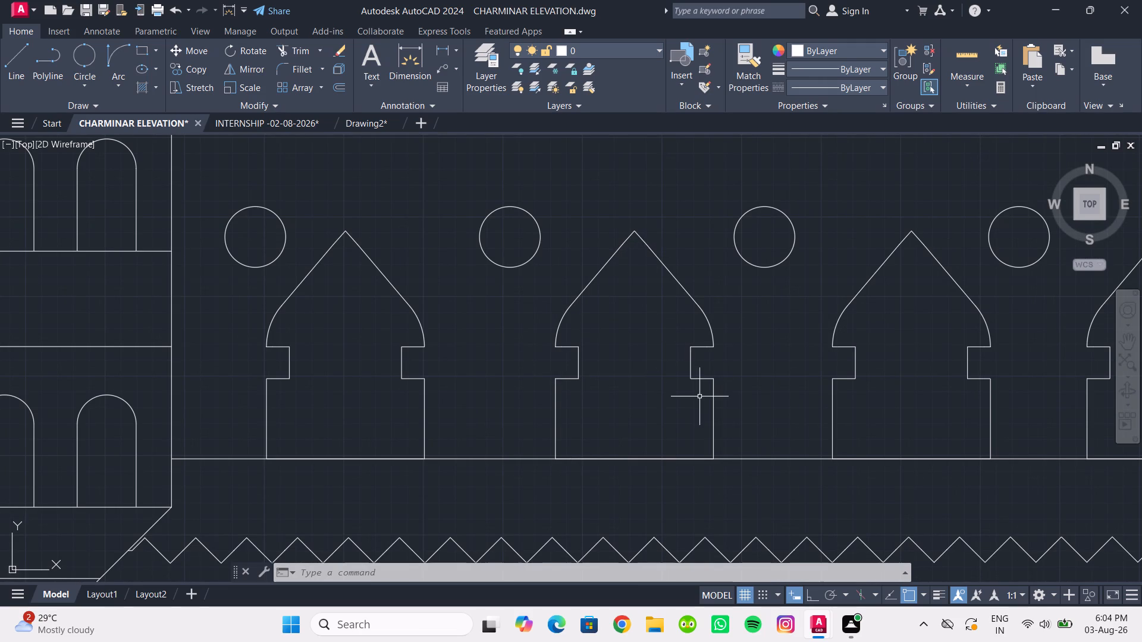
scroll(617, 405, "down", 1, "ctrl")
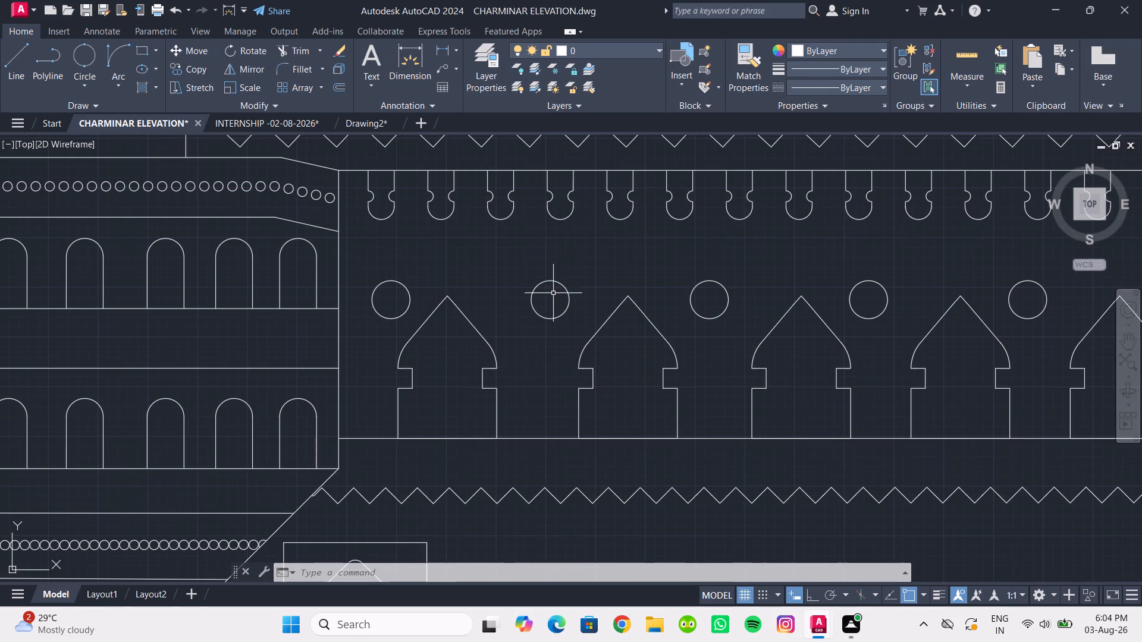
scroll(562, 196, "down", 4, "ctrl")
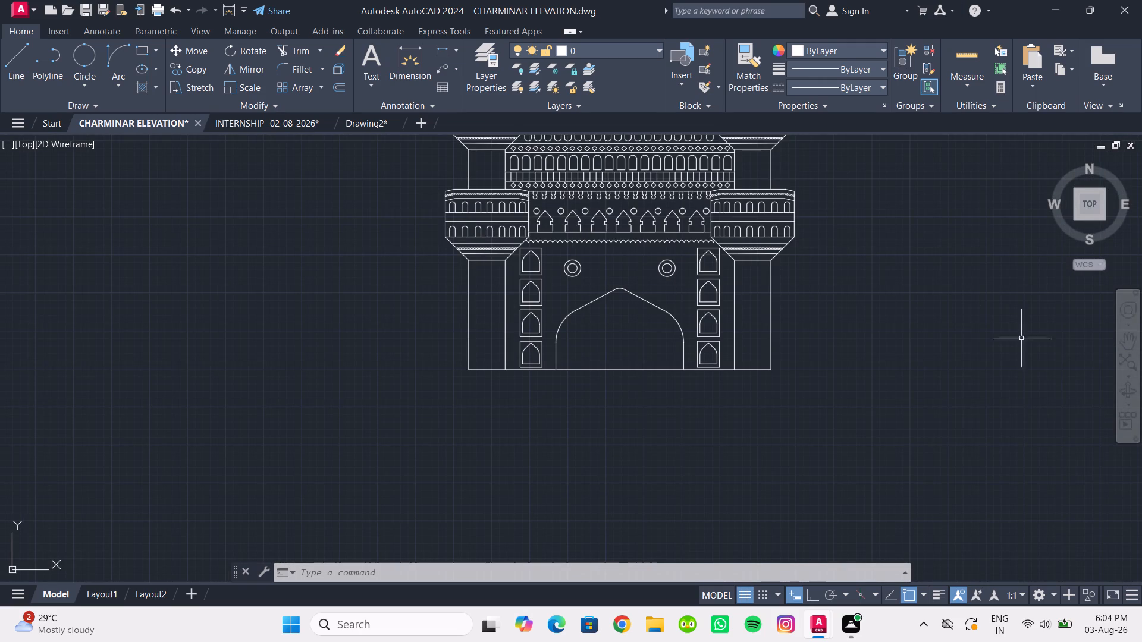
left_click(1128, 344)
left_click(953, 313)
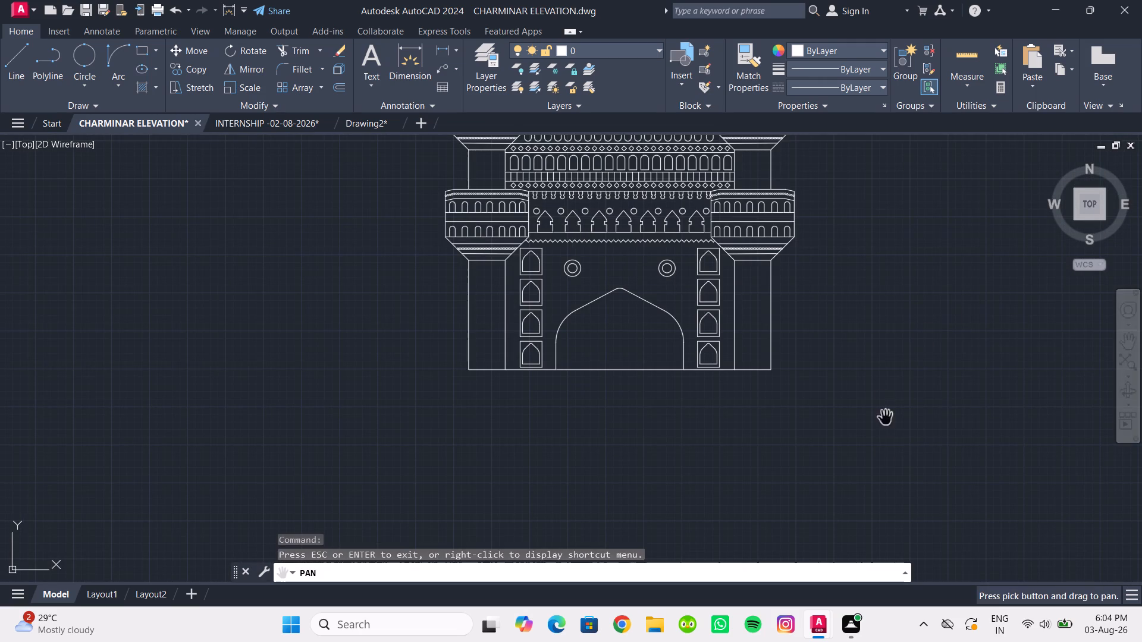
left_click_drag(881, 352, 806, 495)
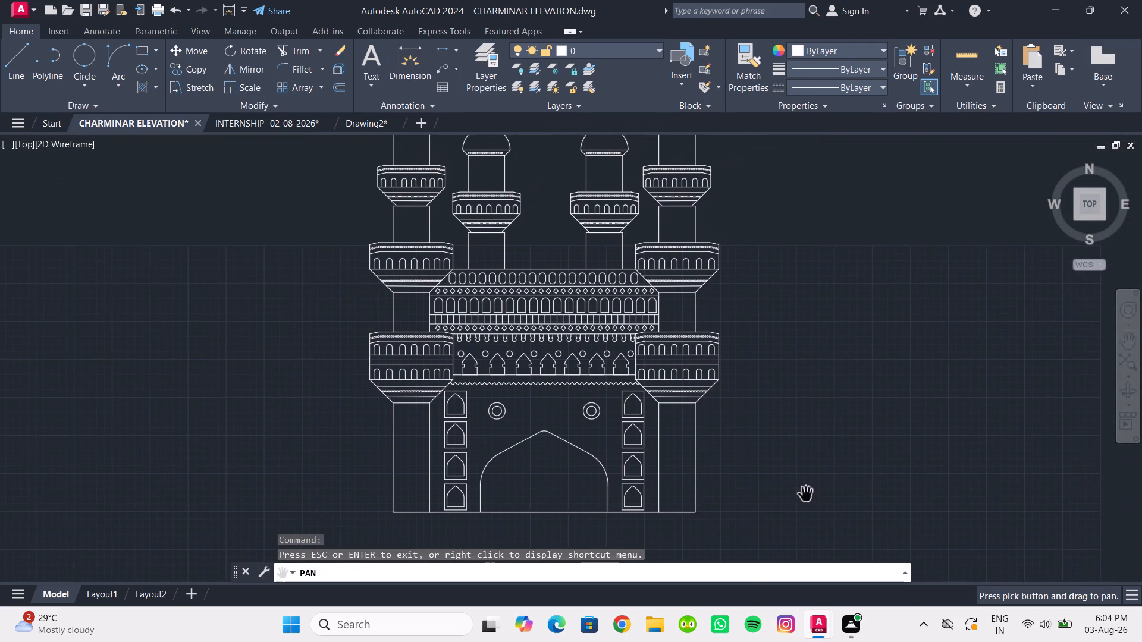
scroll(806, 495, "down", 1, "ctrl")
left_click_drag(797, 481, 736, 446)
scroll(736, 446, "up", 1, "ctrl")
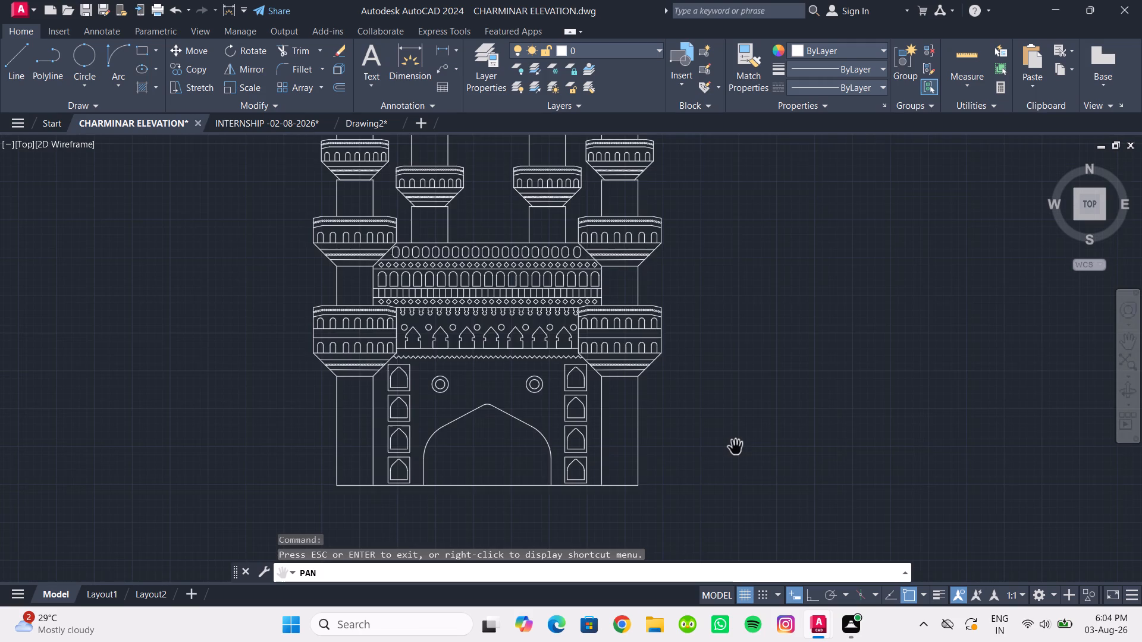
scroll(736, 446, "down", 1, "ctrl")
left_click_drag(711, 430, 637, 448)
key("Escape")
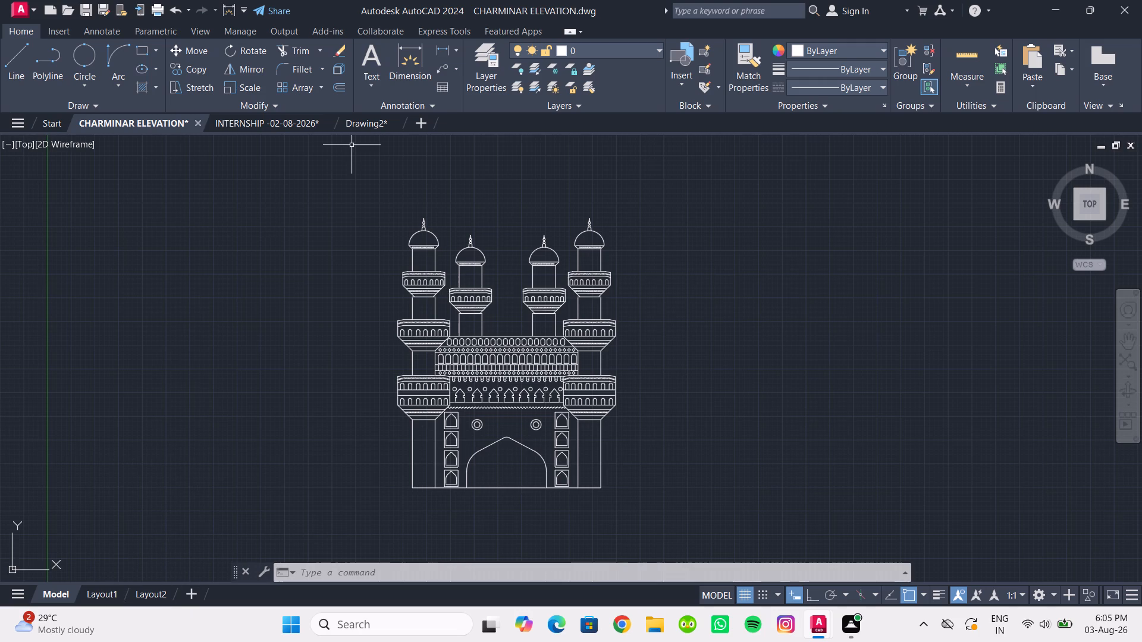
Return to Drawing2 and draw a title block rectangle about 170 x 96 mm inside the inner border's lower-right corner.
left_click(369, 121)
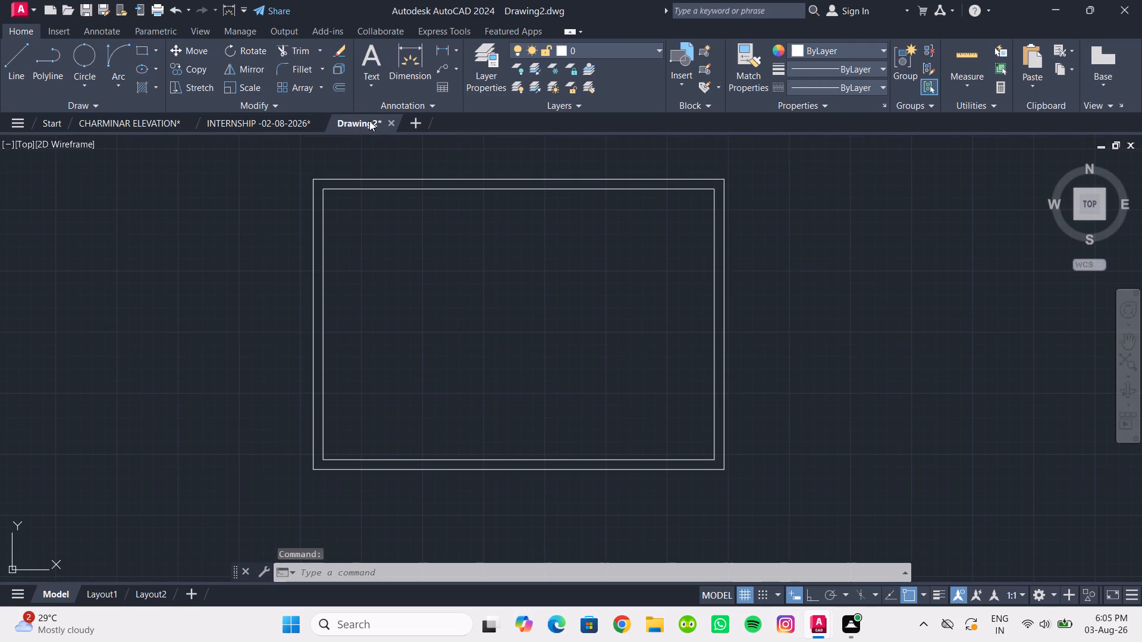
left_click(135, 52)
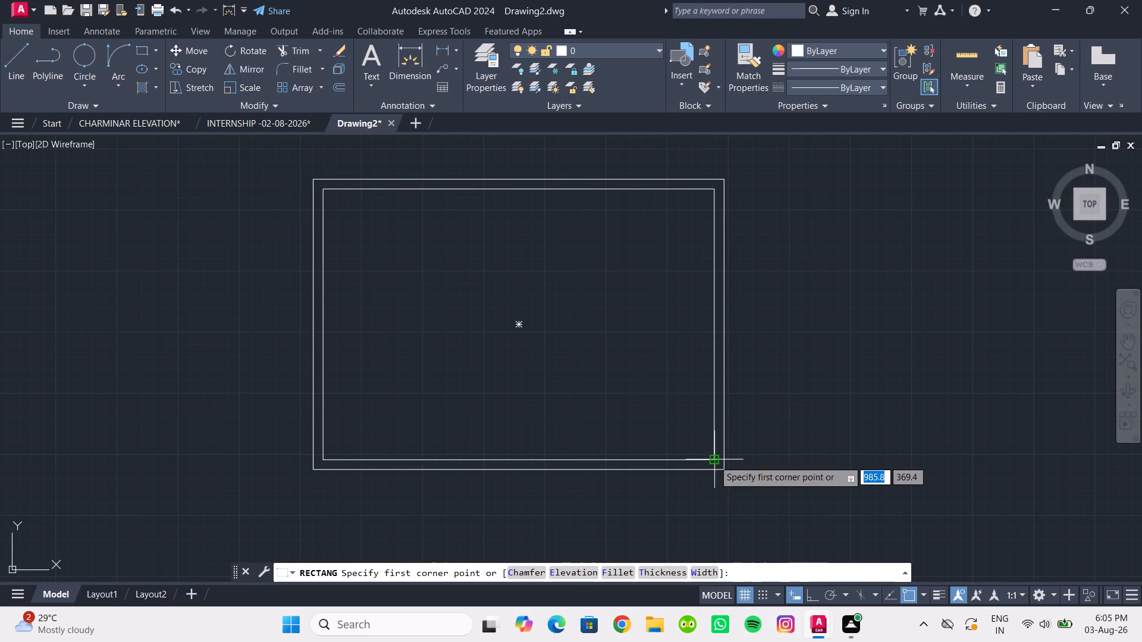
left_click_drag(714, 460, 553, 366)
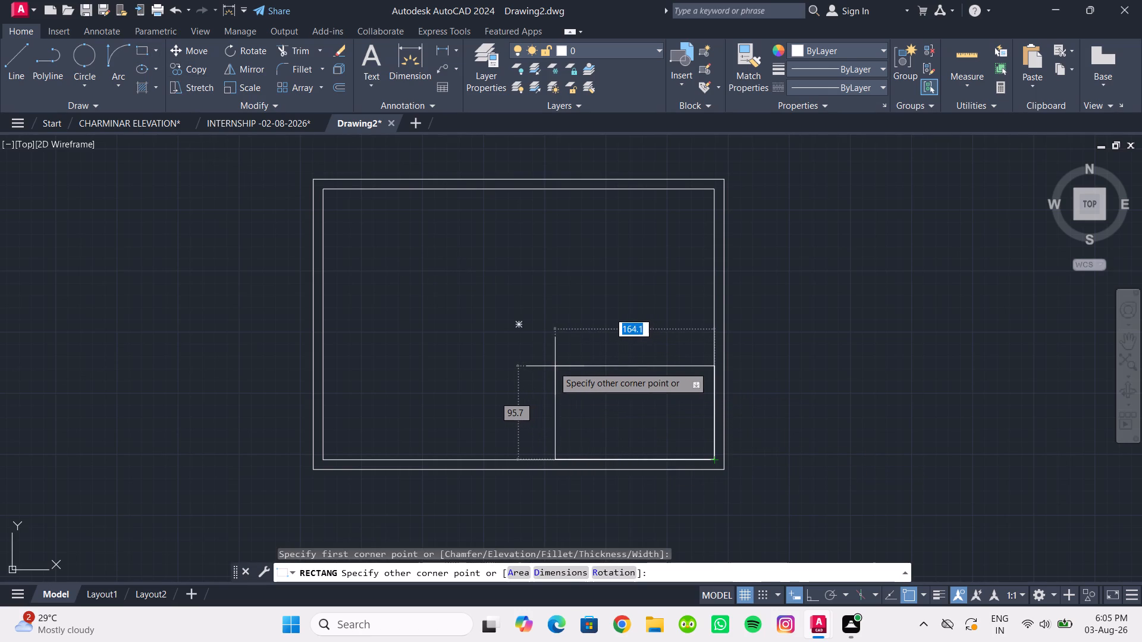
left_click_drag(553, 366, 548, 366)
left_click(548, 366)
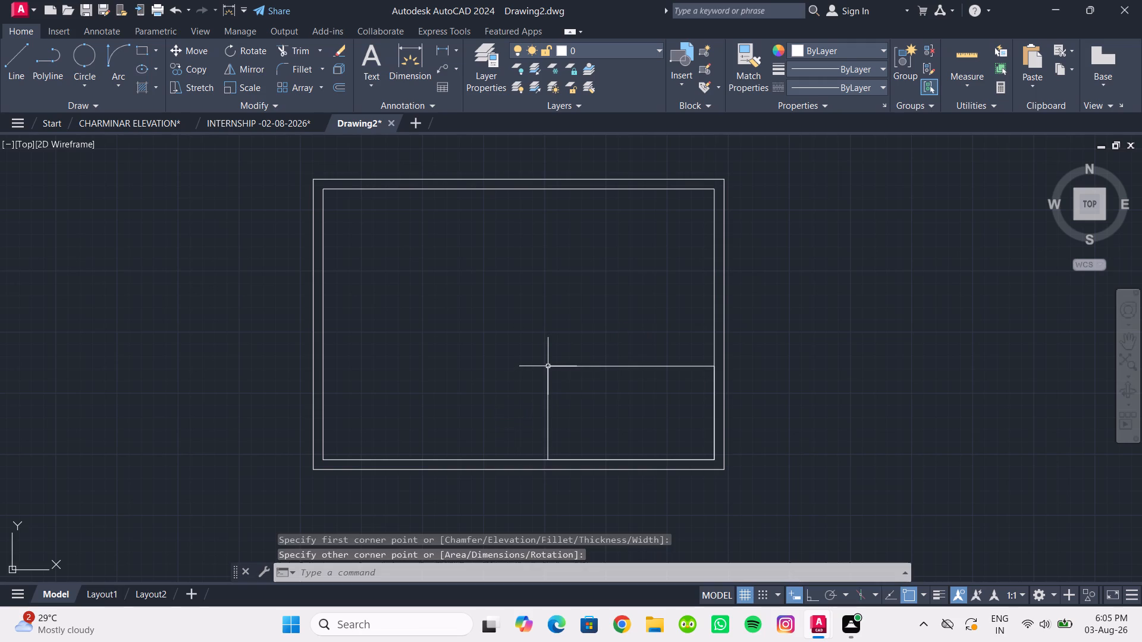
Explode the title block rectangle into separate lines.
left_click_drag(599, 396, 544, 349)
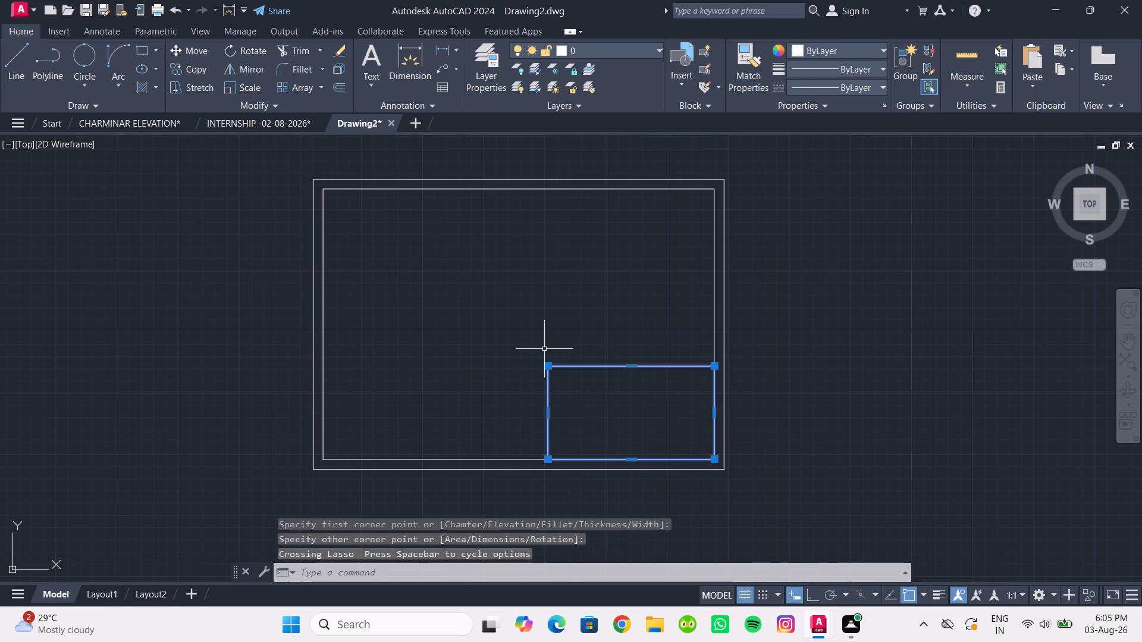
key("x")
key("Return")
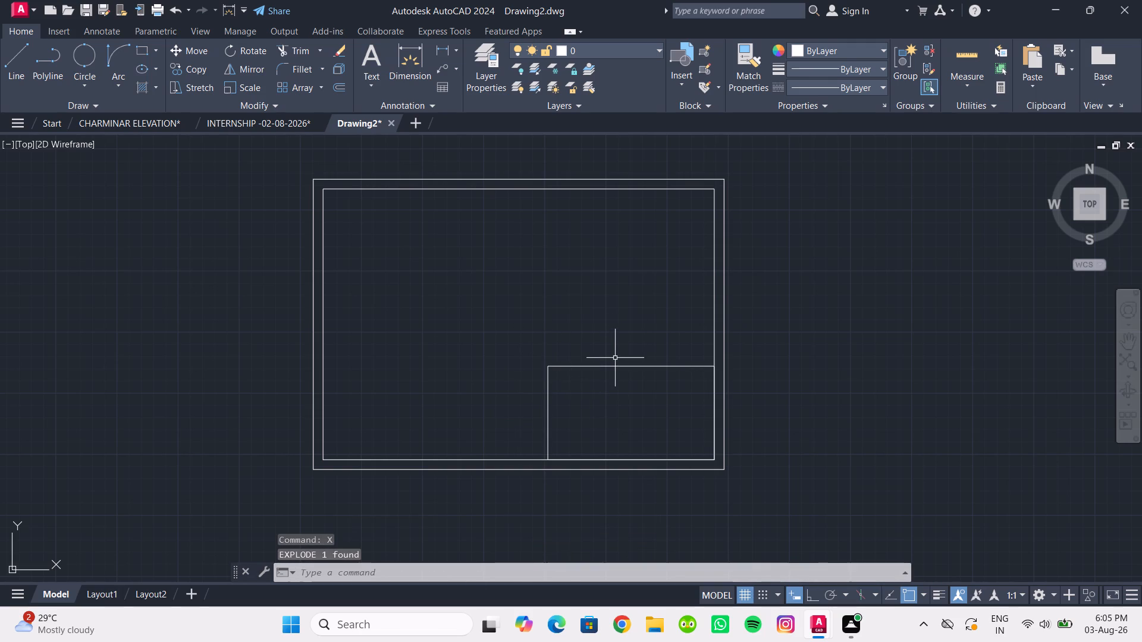
Divide the title block's top edge and left edge into 5 equal segments each.
type("DIV")
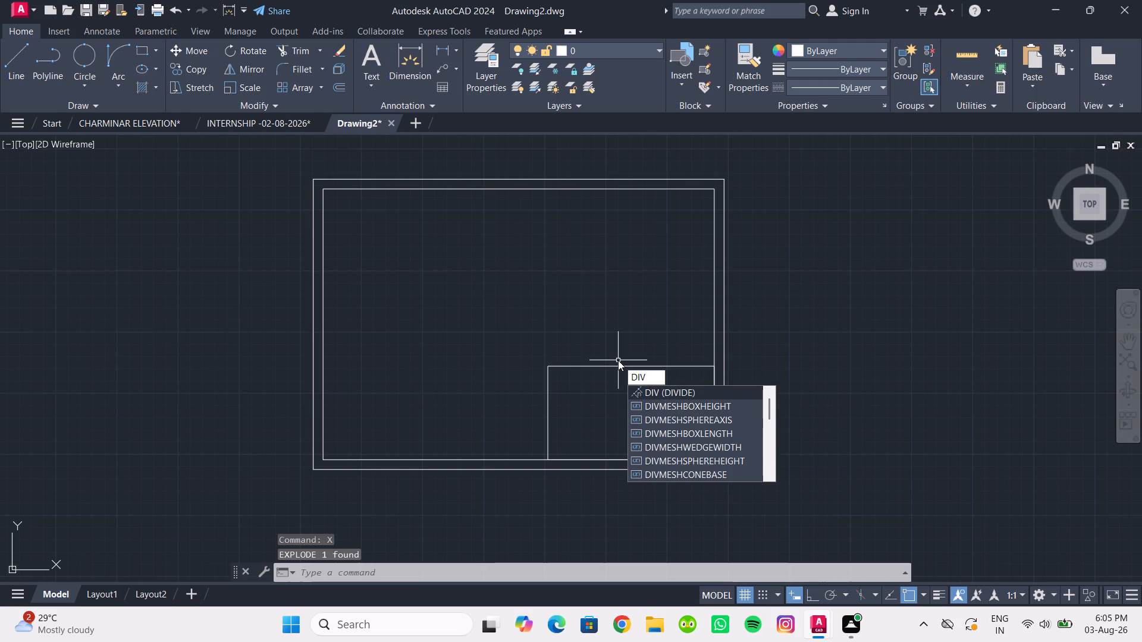
key("Return")
left_click(616, 366)
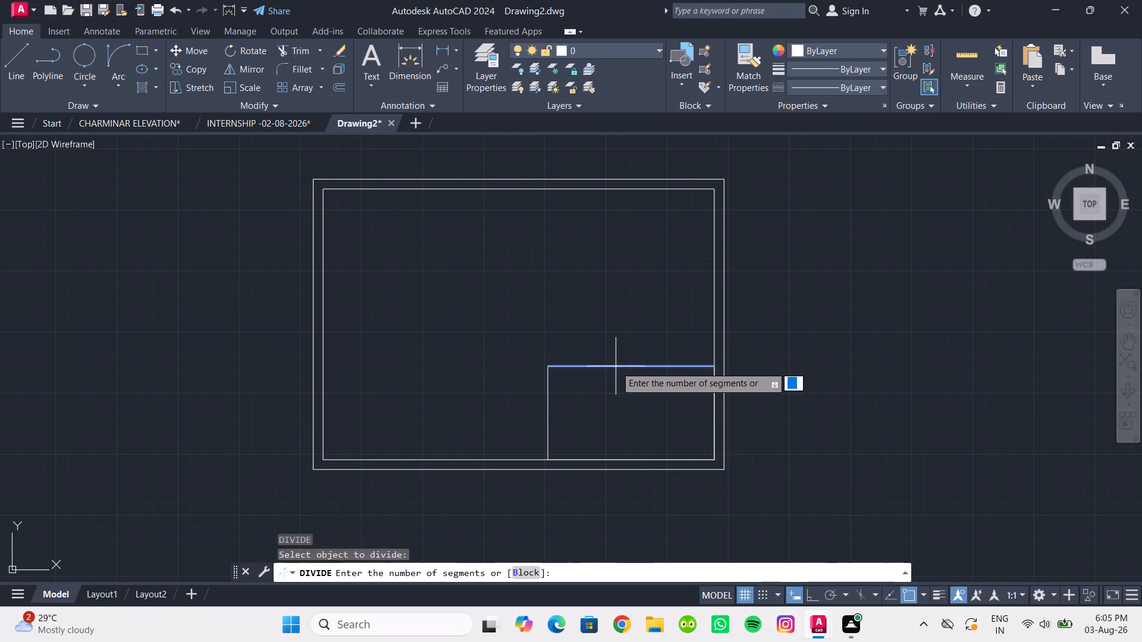
key("5")
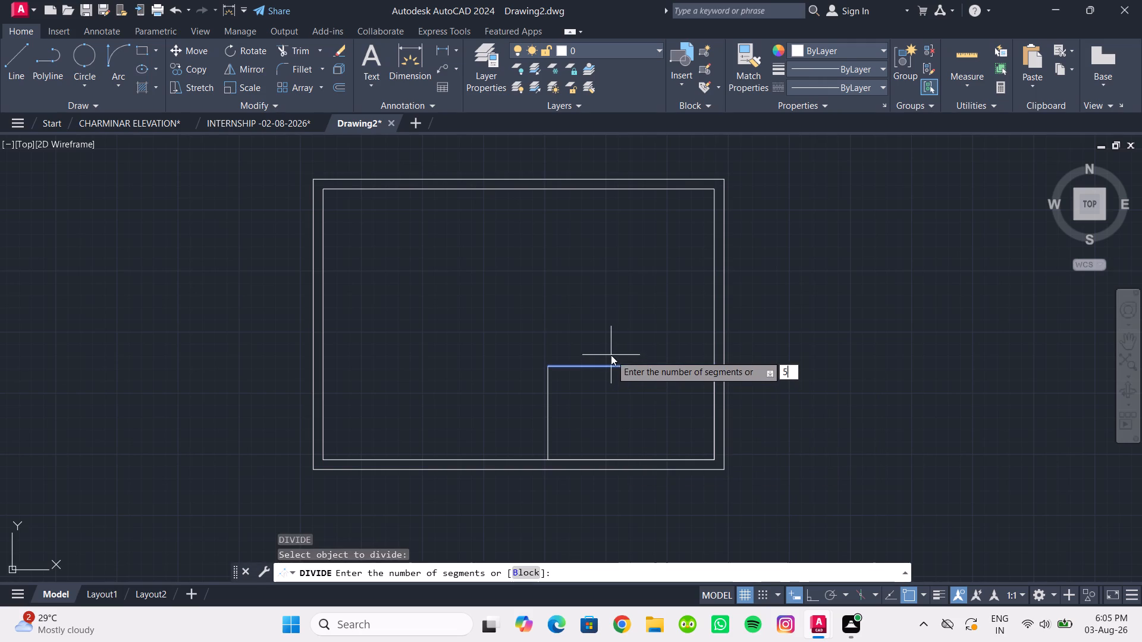
key("Return")
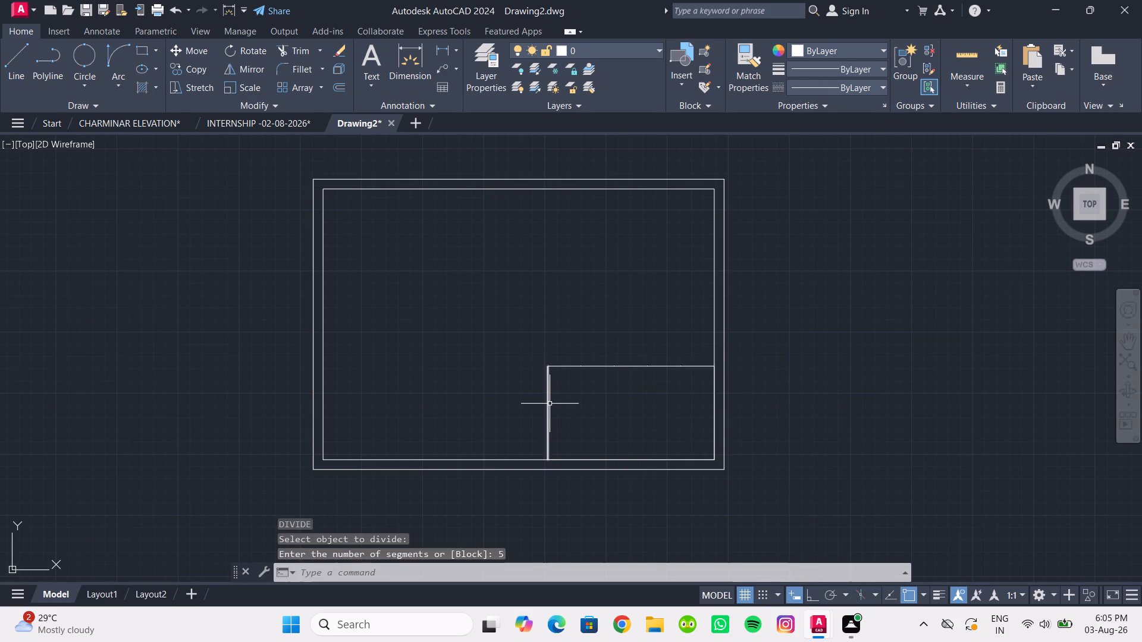
left_click(549, 404)
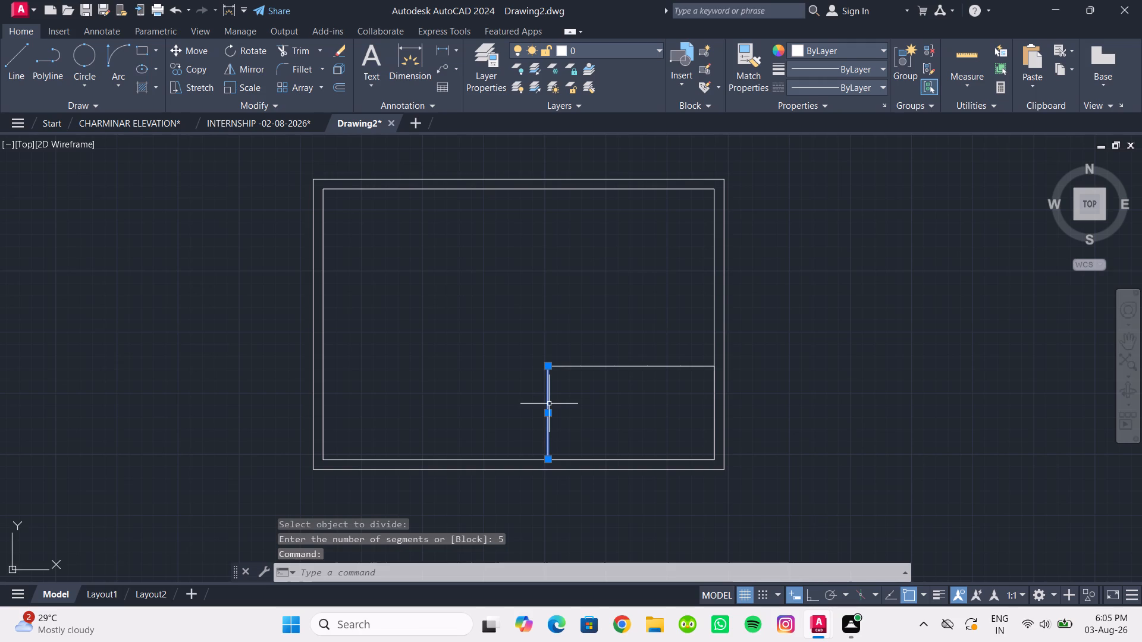
key("Return")
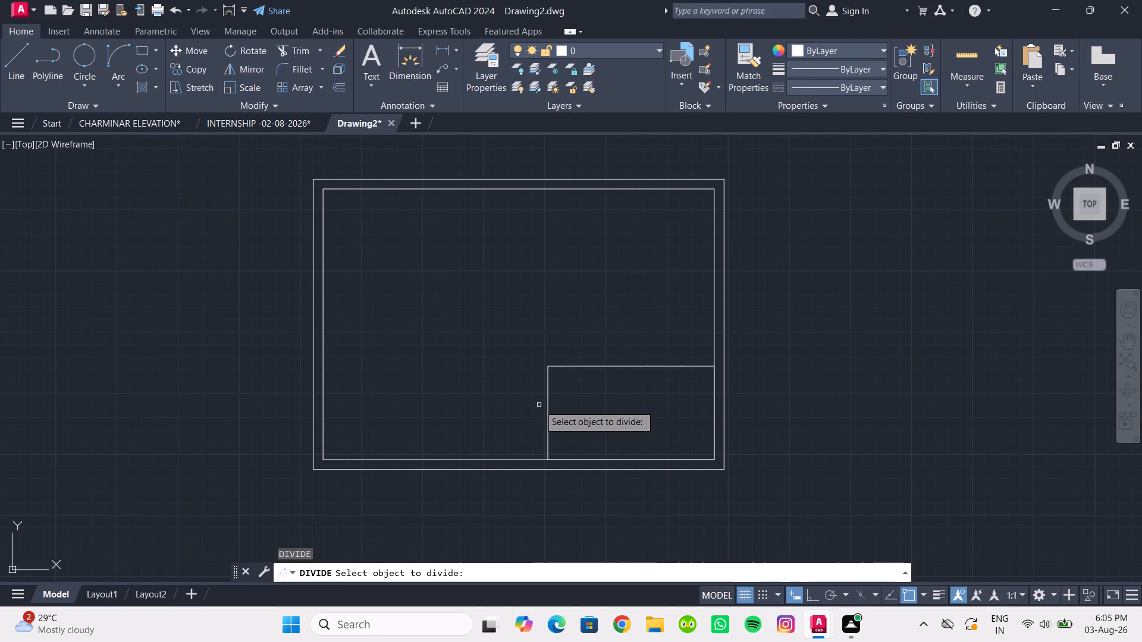
left_click(549, 411)
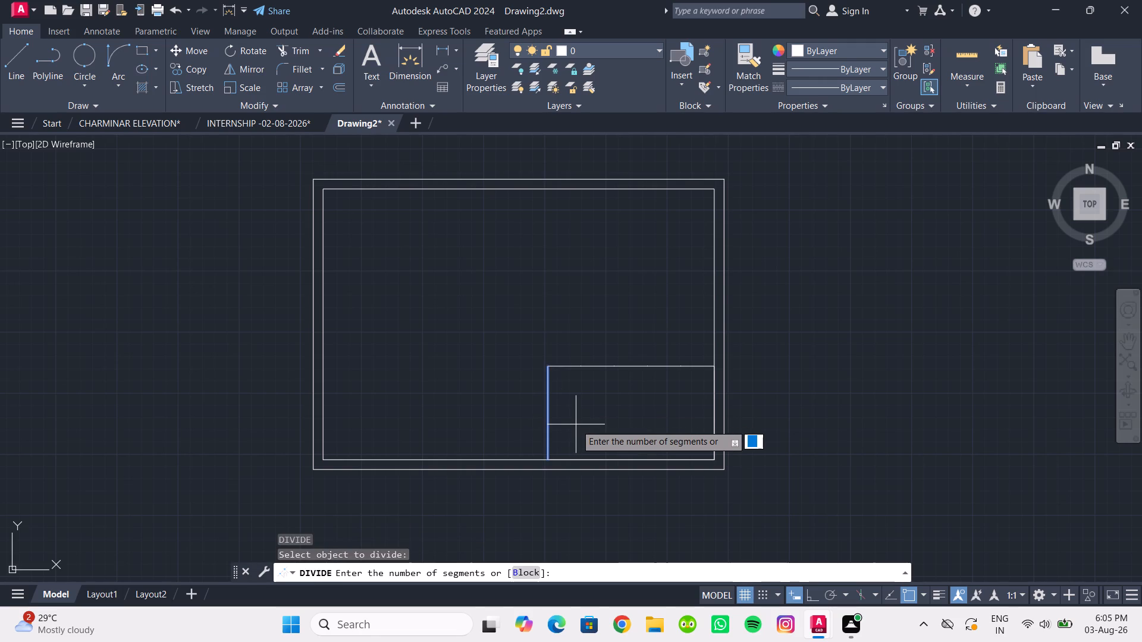
key("5")
key("Return")
Set the point style to a circle with a cross through it, sized in absolute units.
type("PTY")
key("Return")
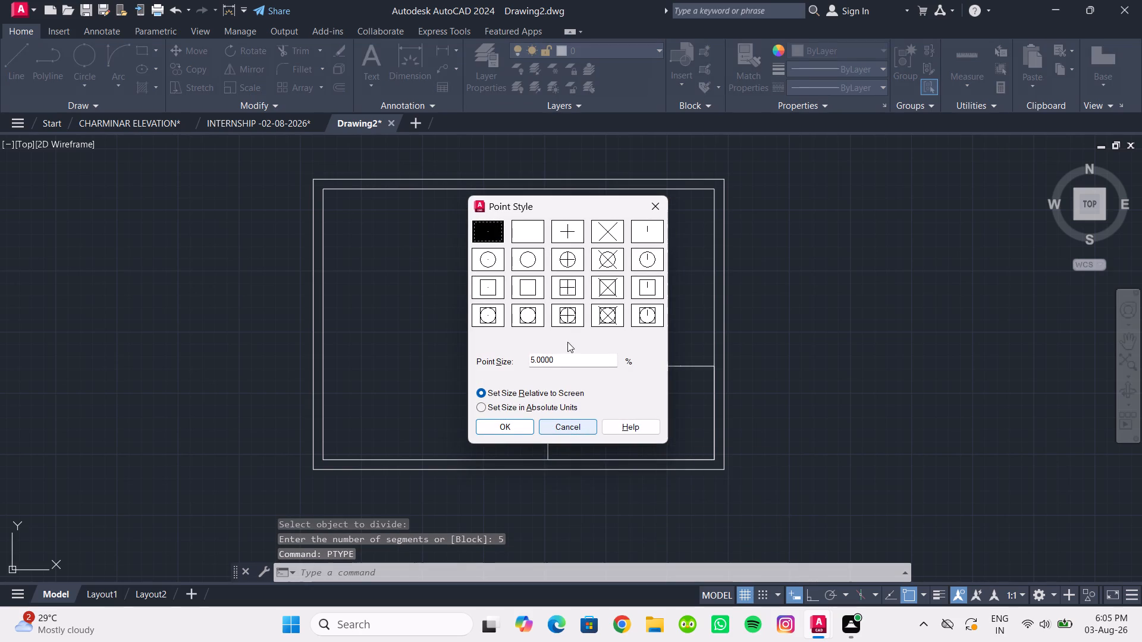
left_click(603, 263)
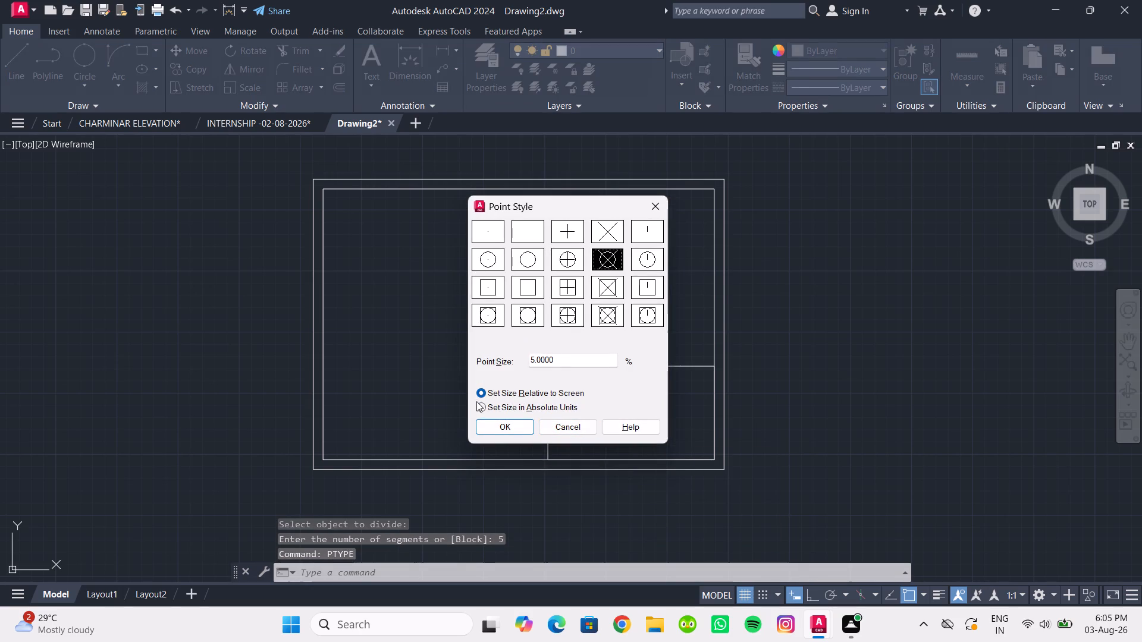
left_click(481, 404)
left_click(494, 427)
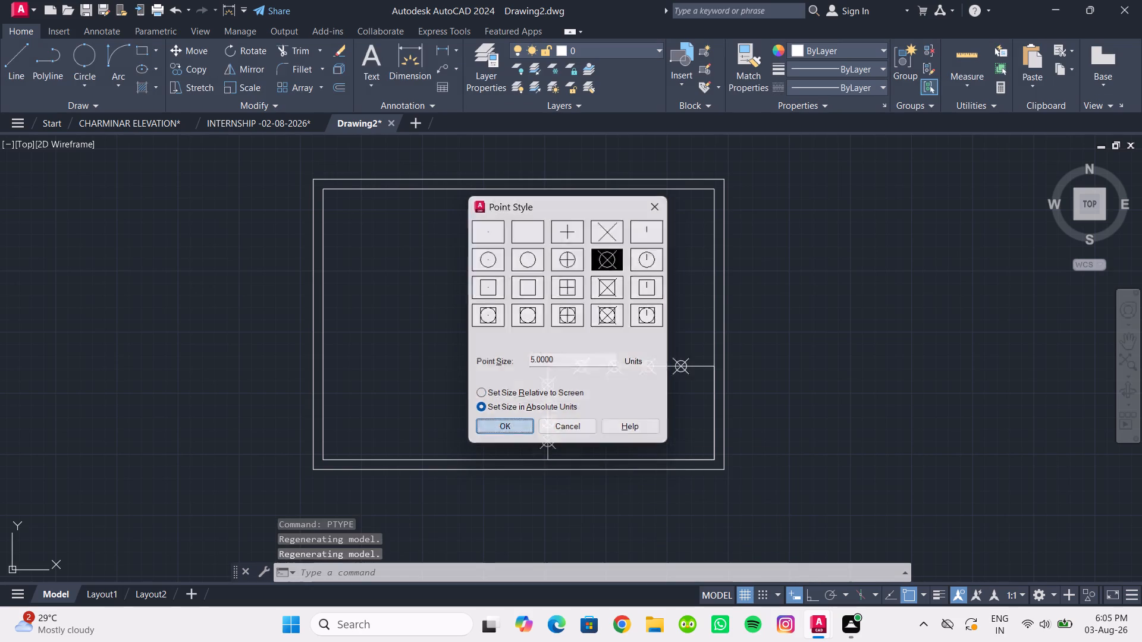
With Ortho on, draw a horizontal line from the left edge's uppermost division point to the title block's right edge.
left_click(17, 58)
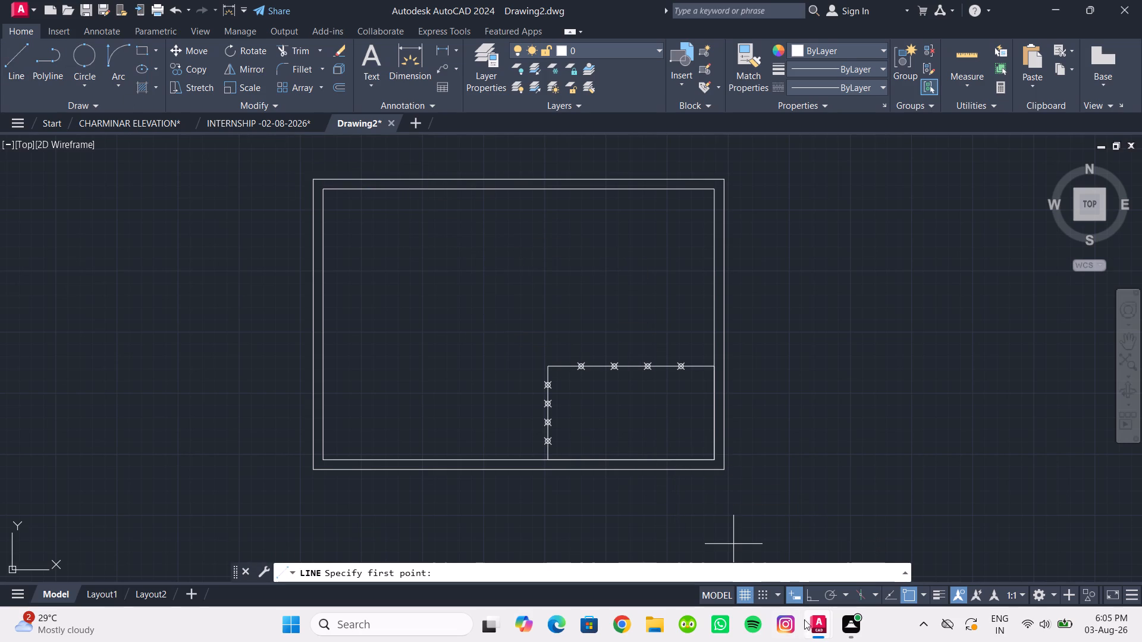
left_click(810, 597)
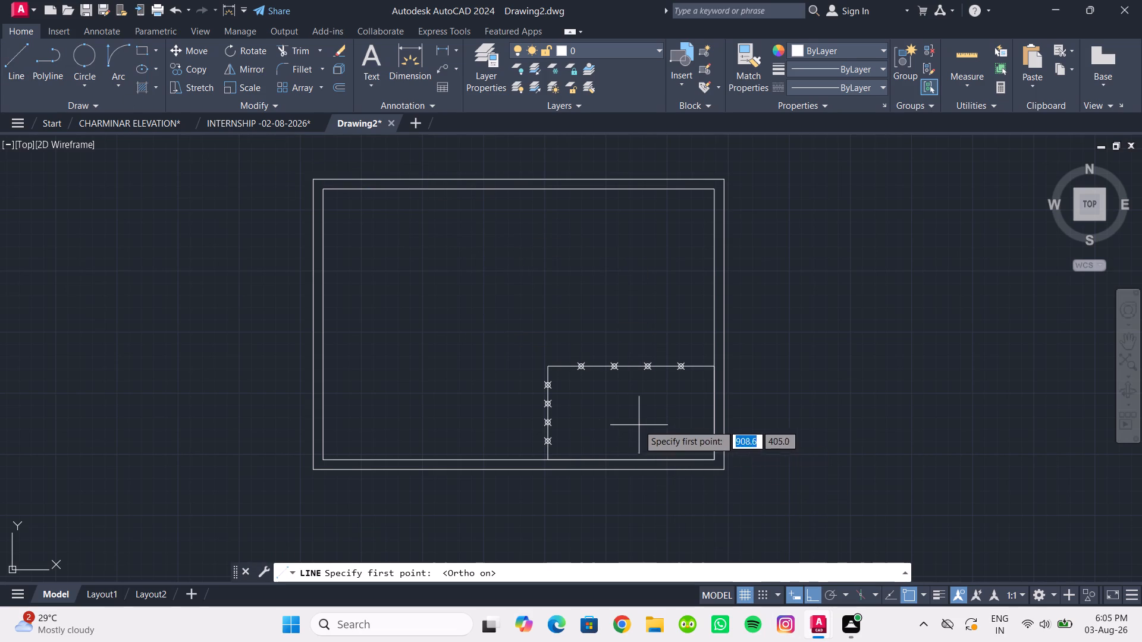
left_click(545, 387)
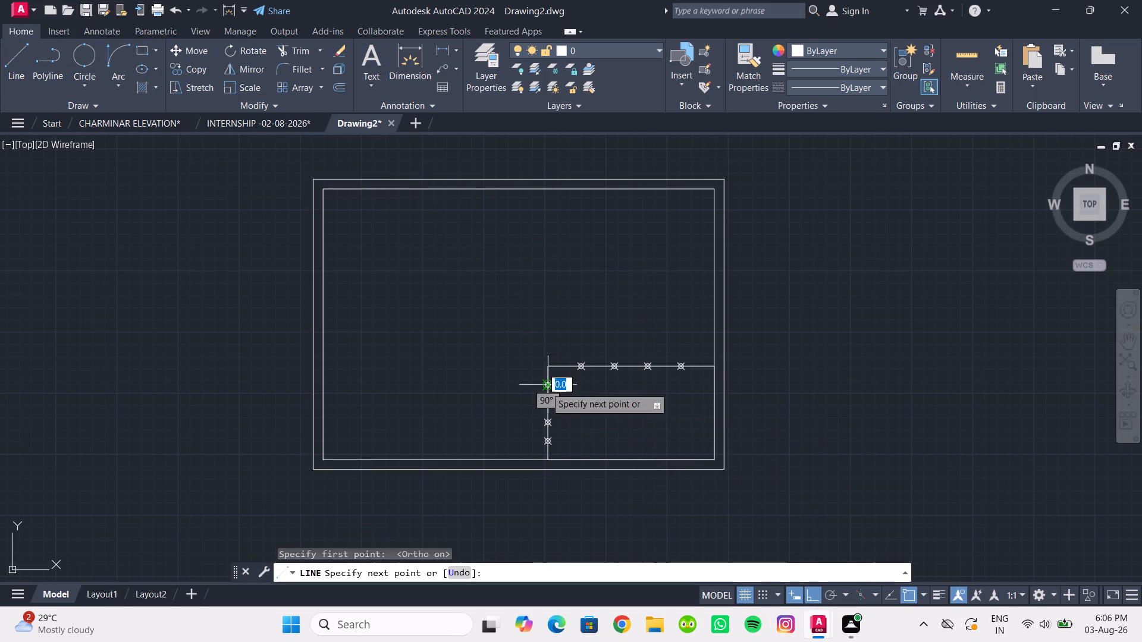
left_click(713, 389)
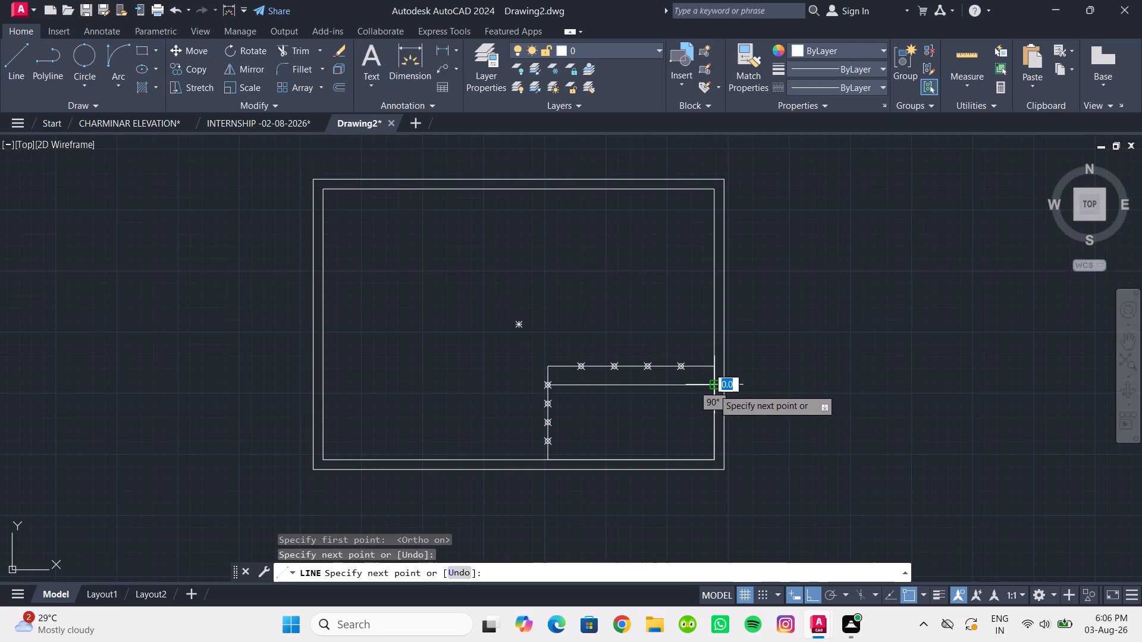
key("Escape")
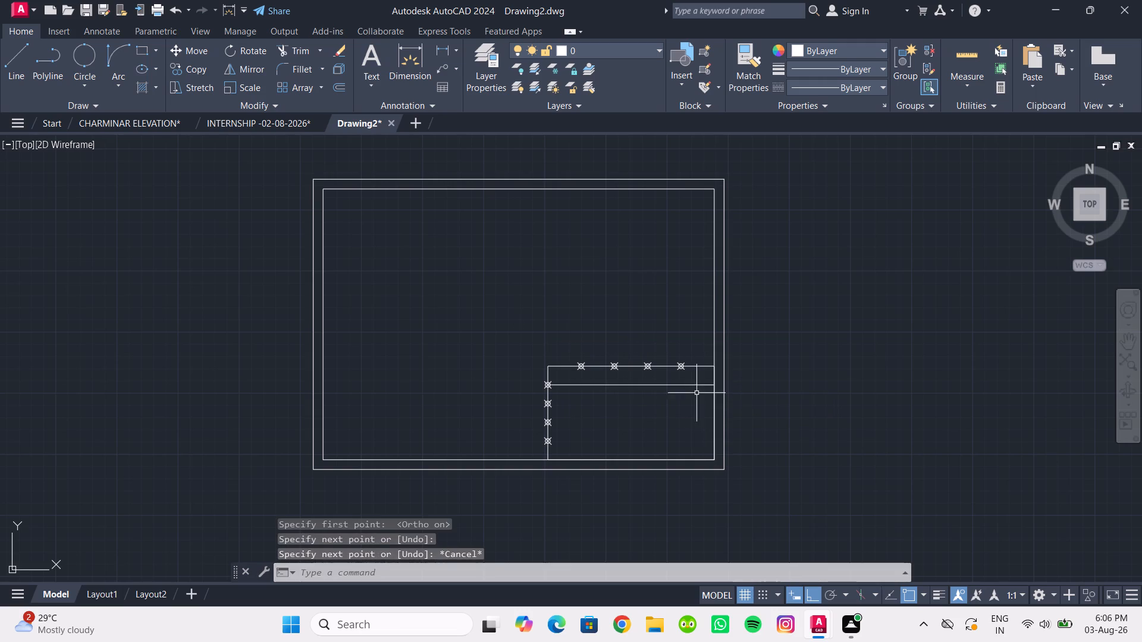
Copy the horizontal line to the three remaining division points down the title block's left edge.
left_click_drag(661, 394, 623, 382)
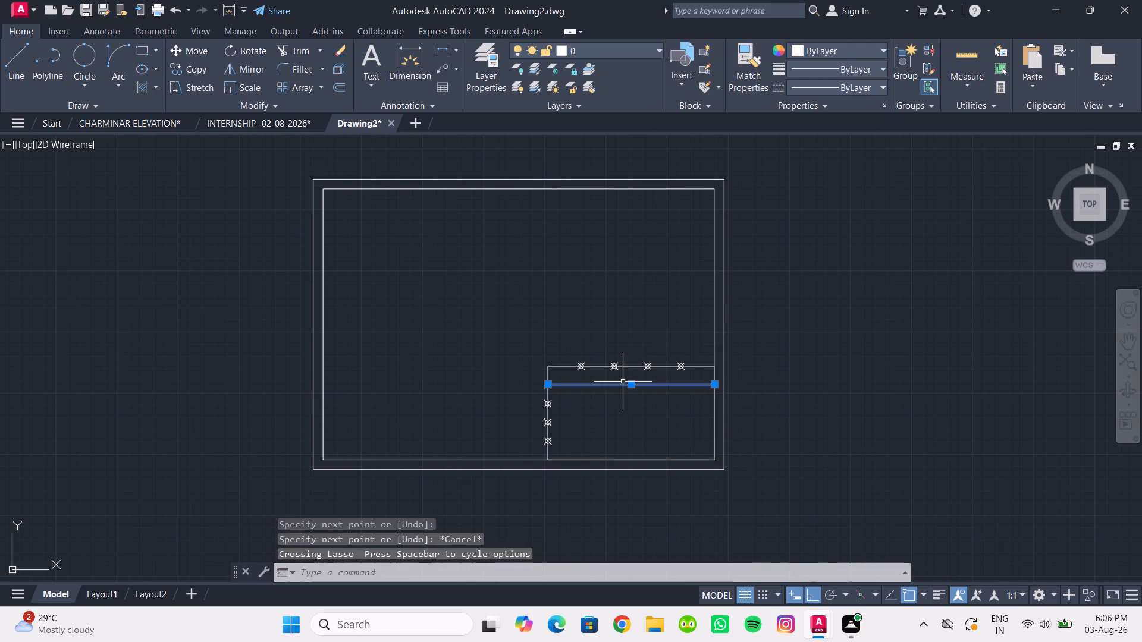
left_click(200, 67)
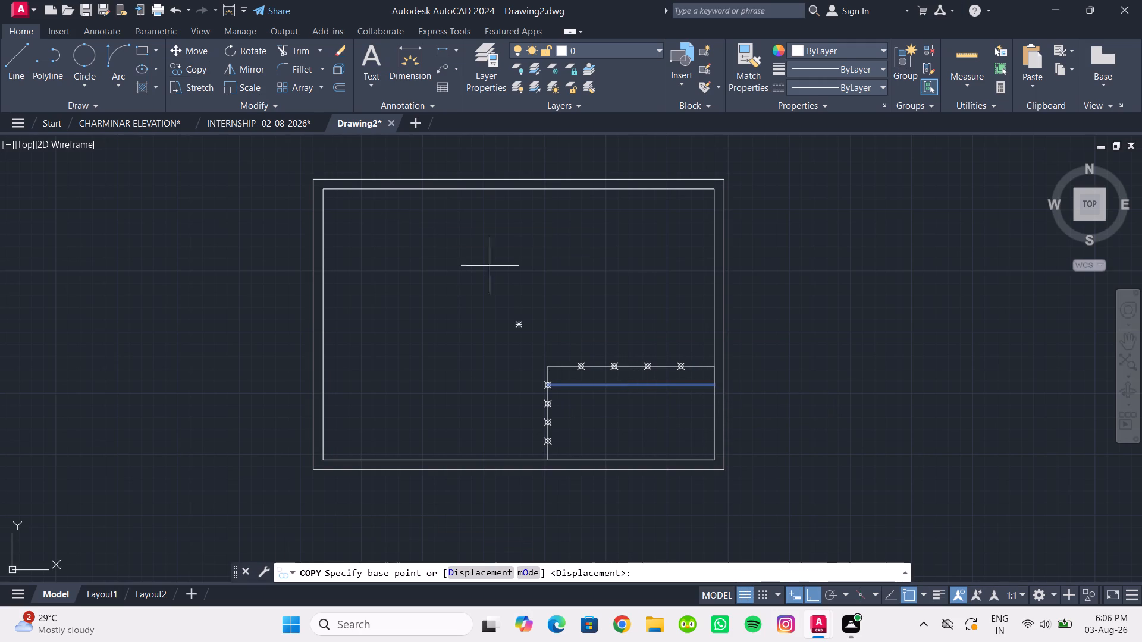
scroll(541, 393, "up", 2, "ctrl")
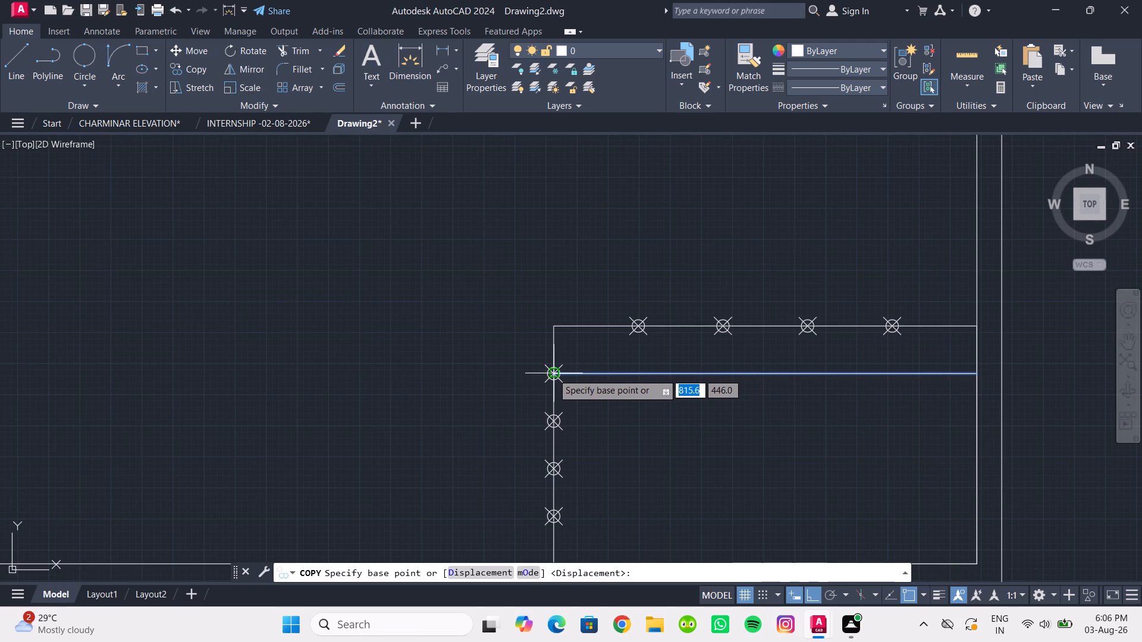
left_click_drag(552, 373, 551, 420)
left_click(551, 420)
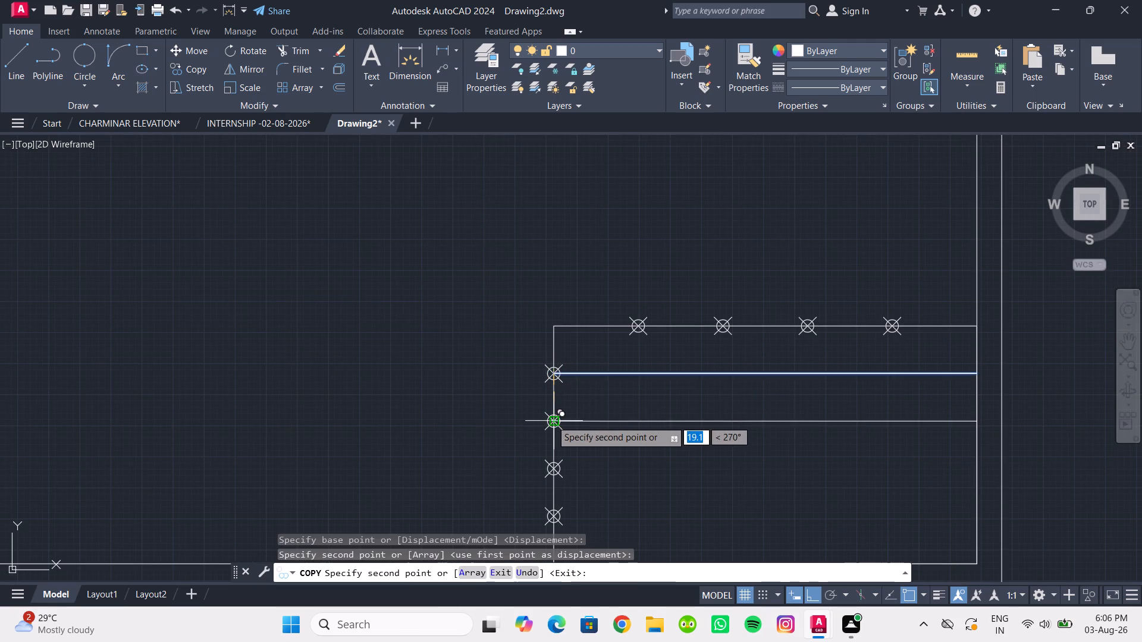
left_click_drag(555, 470, 554, 525)
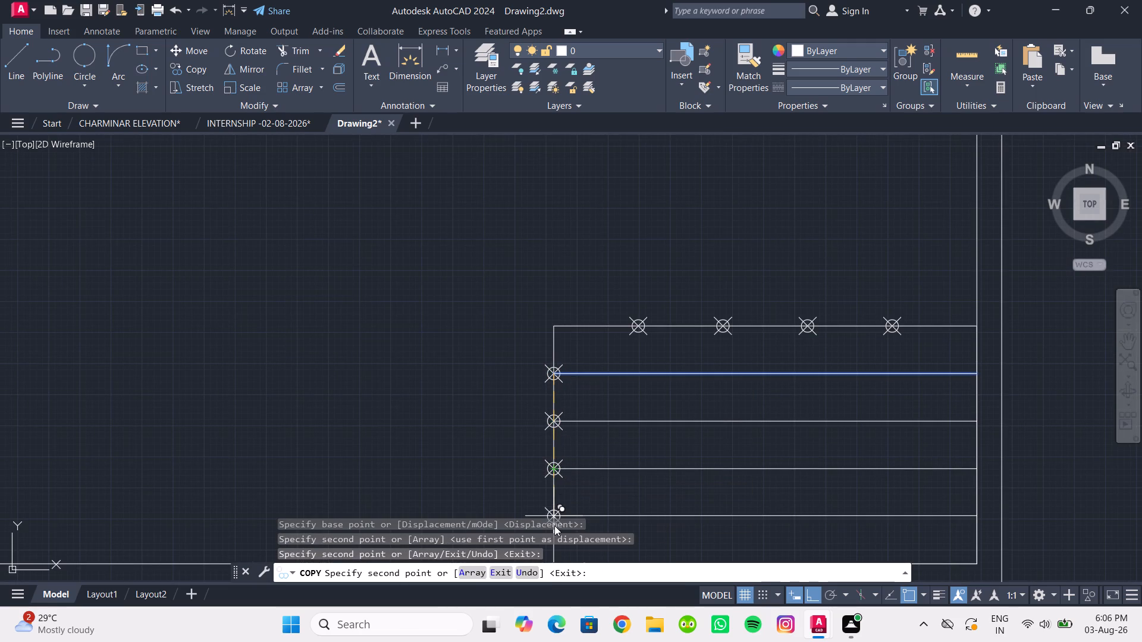
left_click_drag(554, 525, 555, 515)
left_click(555, 515)
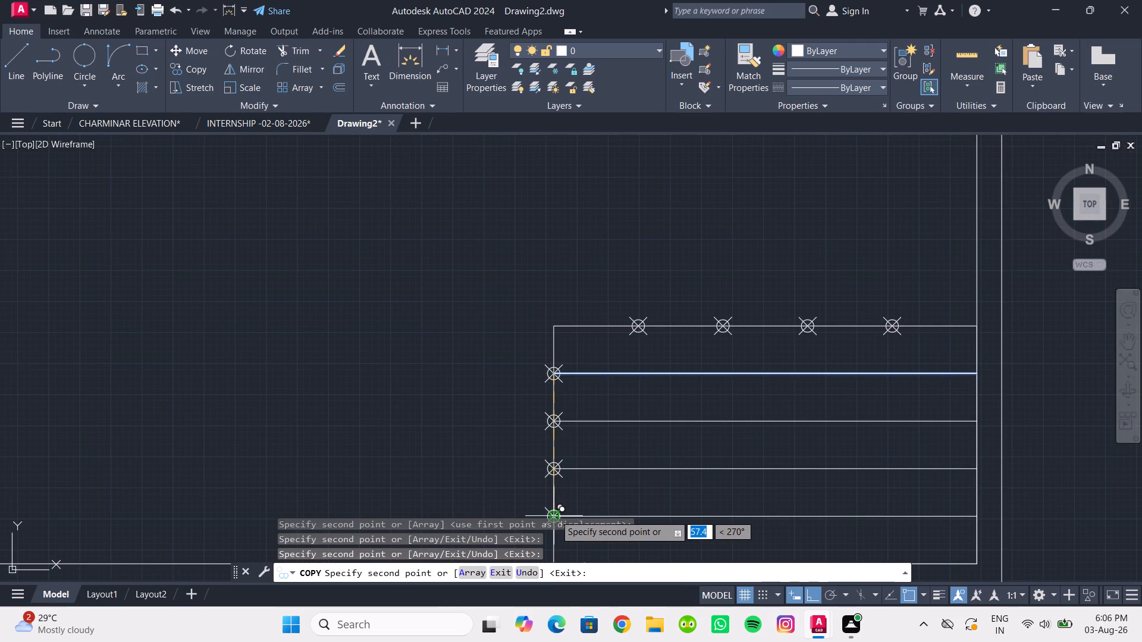
key("Escape")
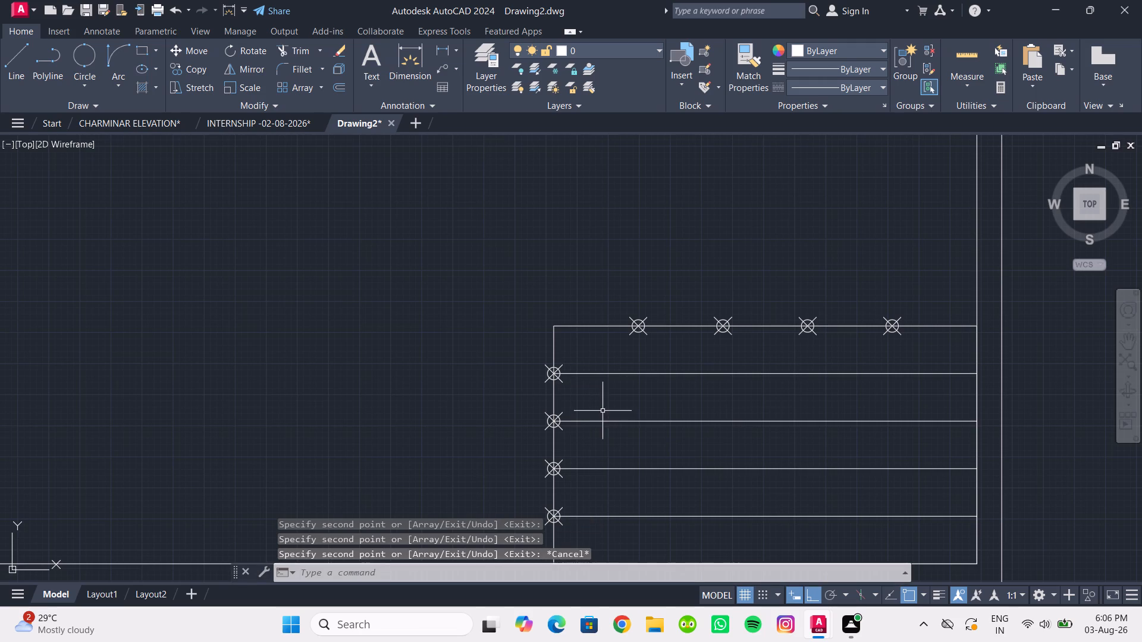
Draw a vertical line from the top edge's first division point on the left down to the title block's bottom edge.
left_click(18, 53)
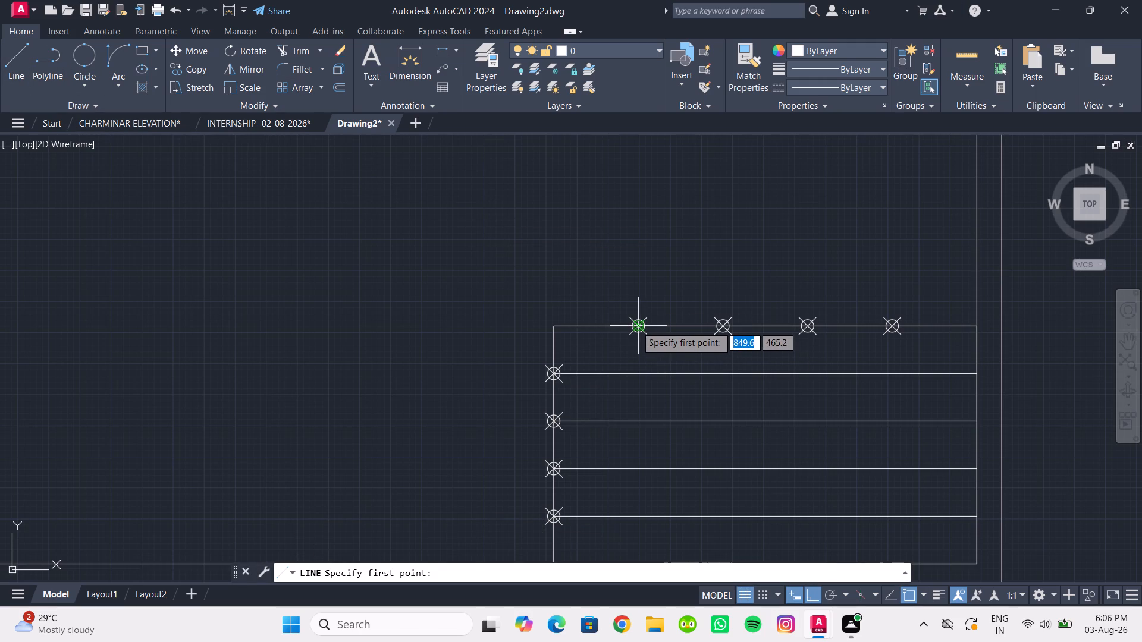
left_click_drag(636, 326, 632, 454)
scroll(632, 454, "down", 1, "ctrl")
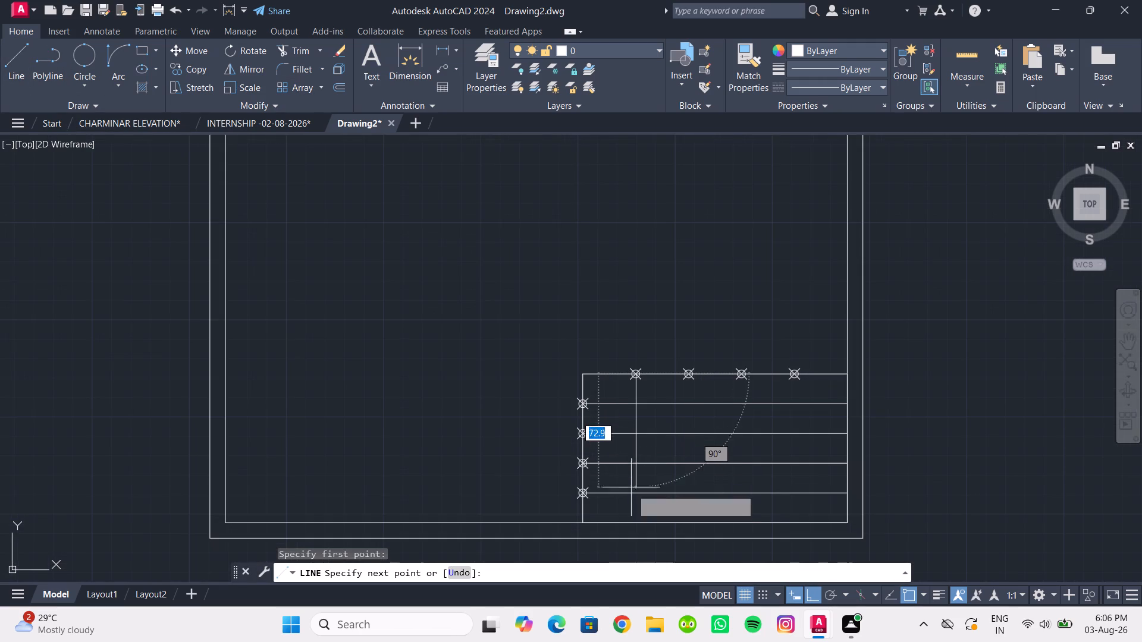
left_click(638, 523)
key("Escape")
key("space")
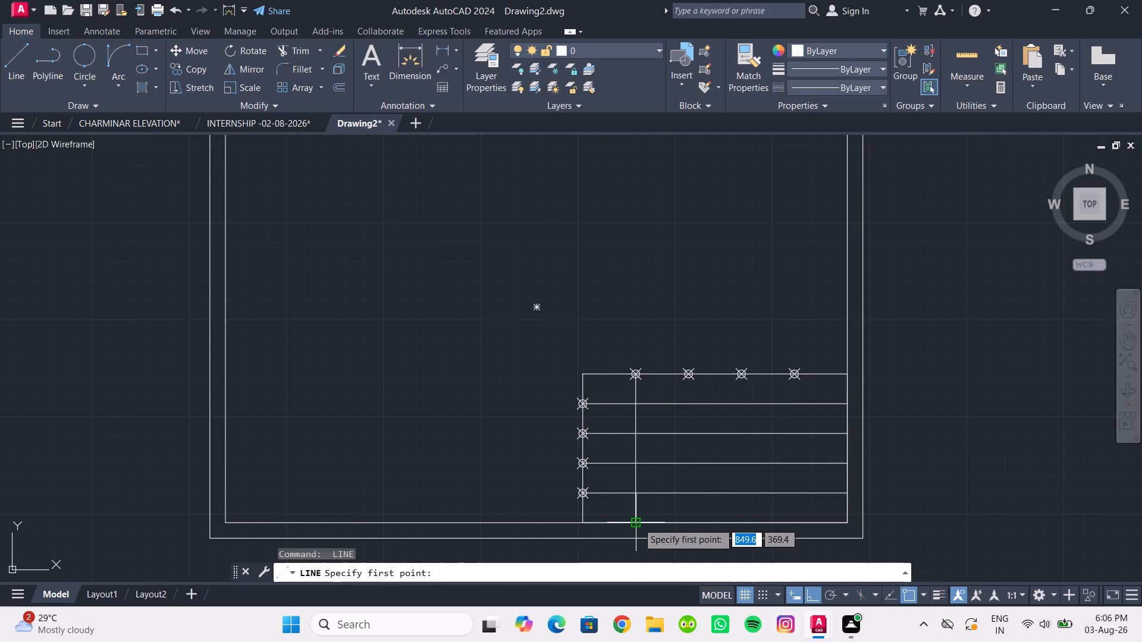
key("Escape")
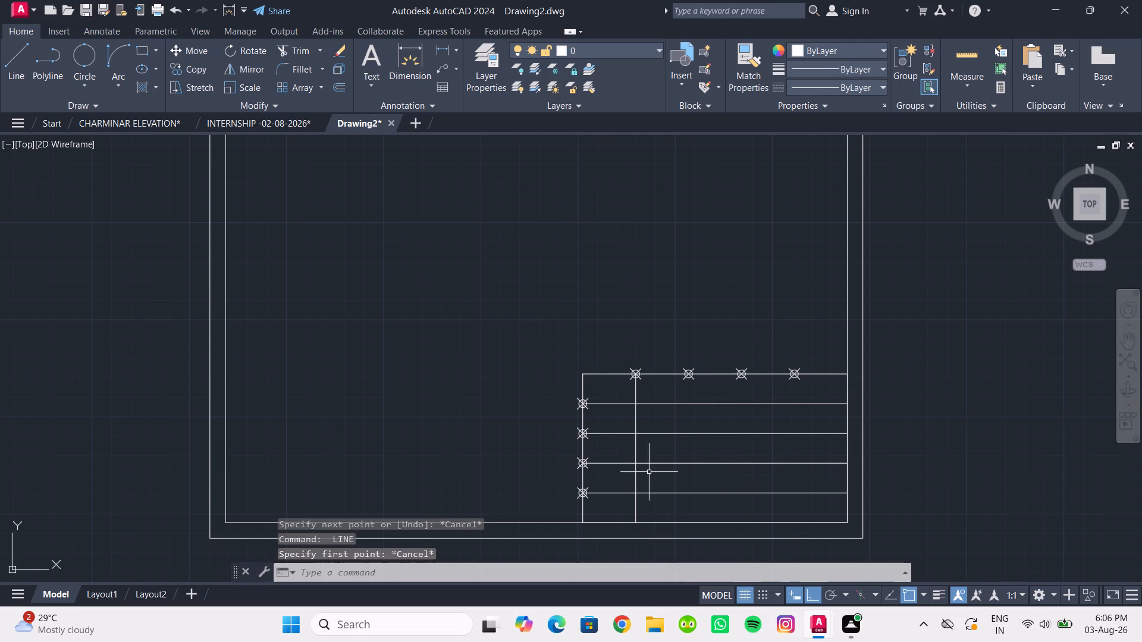
Copy the vertical line to the three remaining division points along the title block's top edge.
left_click_drag(644, 458, 617, 446)
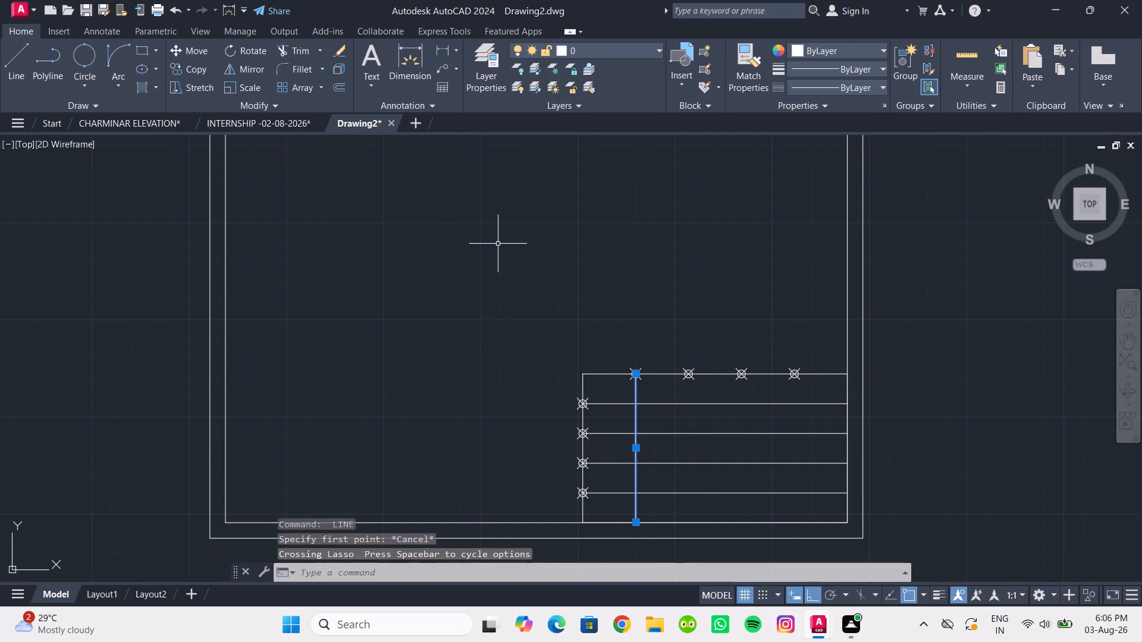
left_click(190, 67)
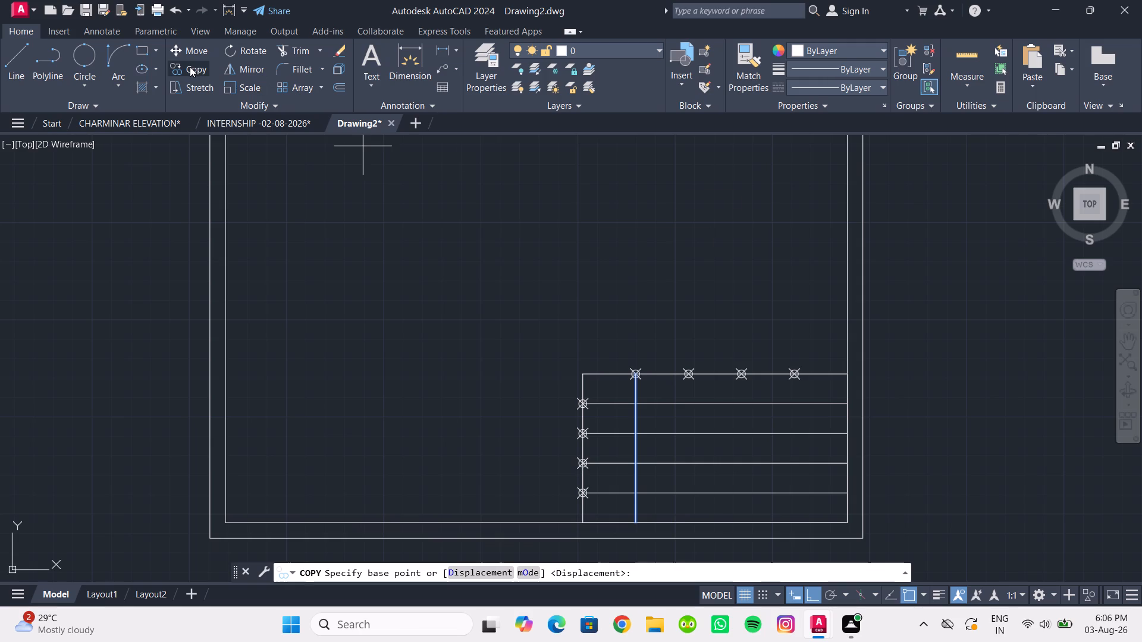
scroll(641, 374, "up", 2, "ctrl")
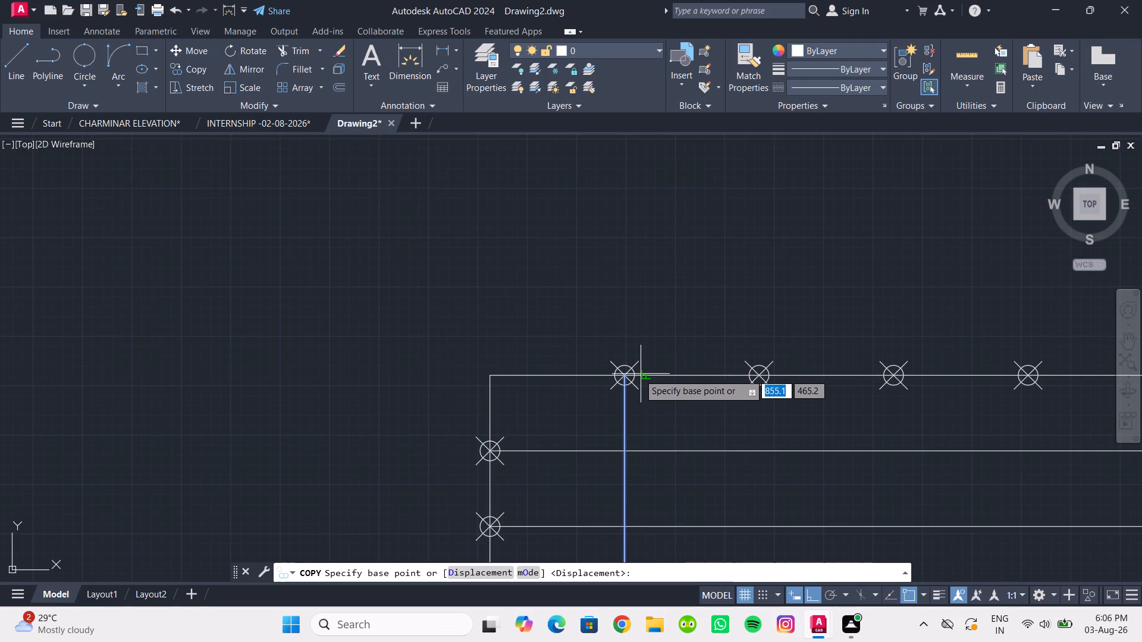
left_click_drag(625, 377, 755, 374)
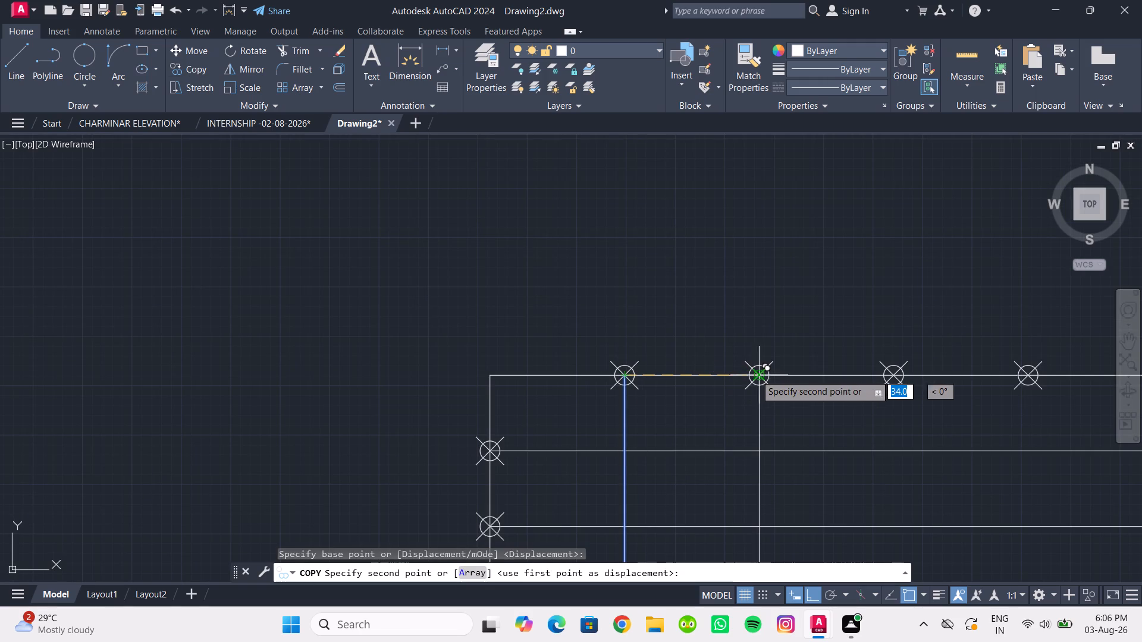
left_click_drag(755, 374, 756, 374)
left_click(756, 374)
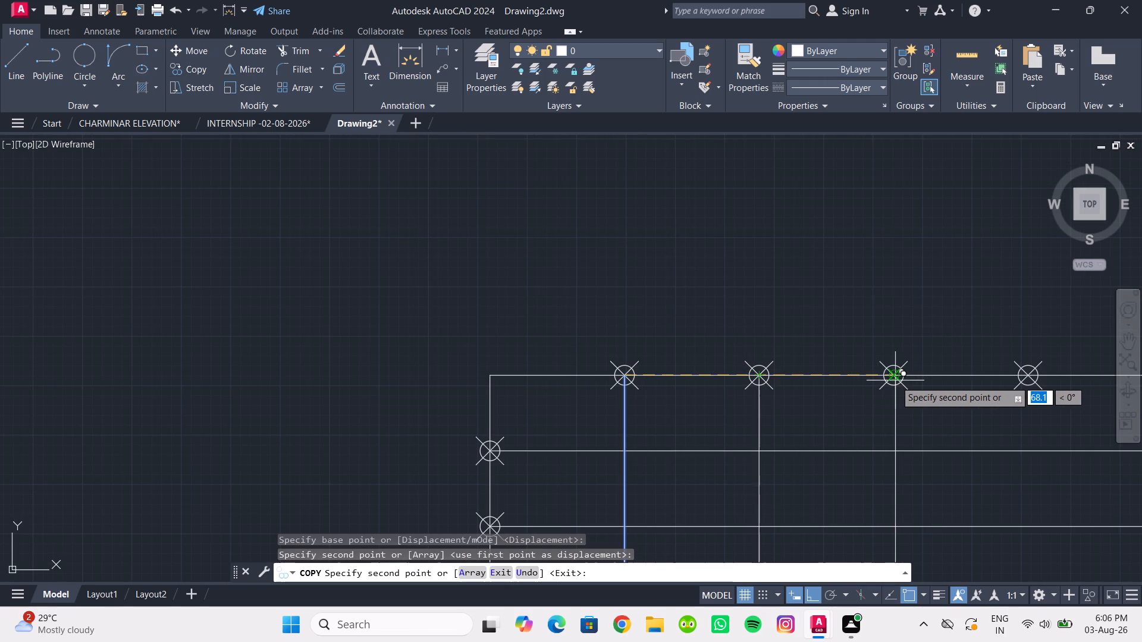
left_click(890, 379)
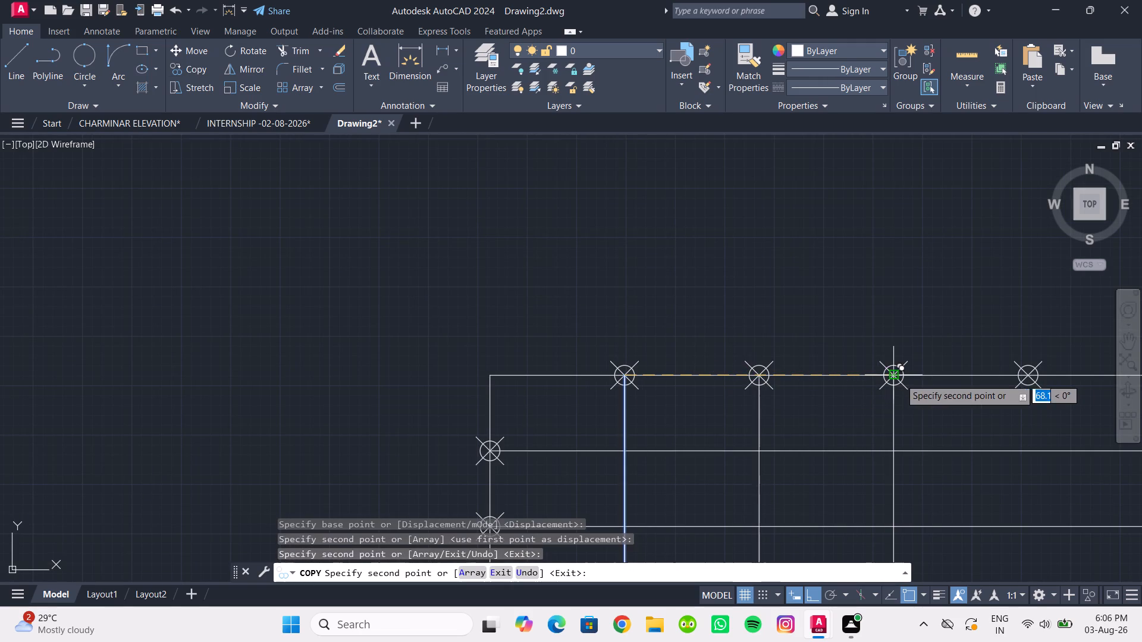
left_click(1028, 380)
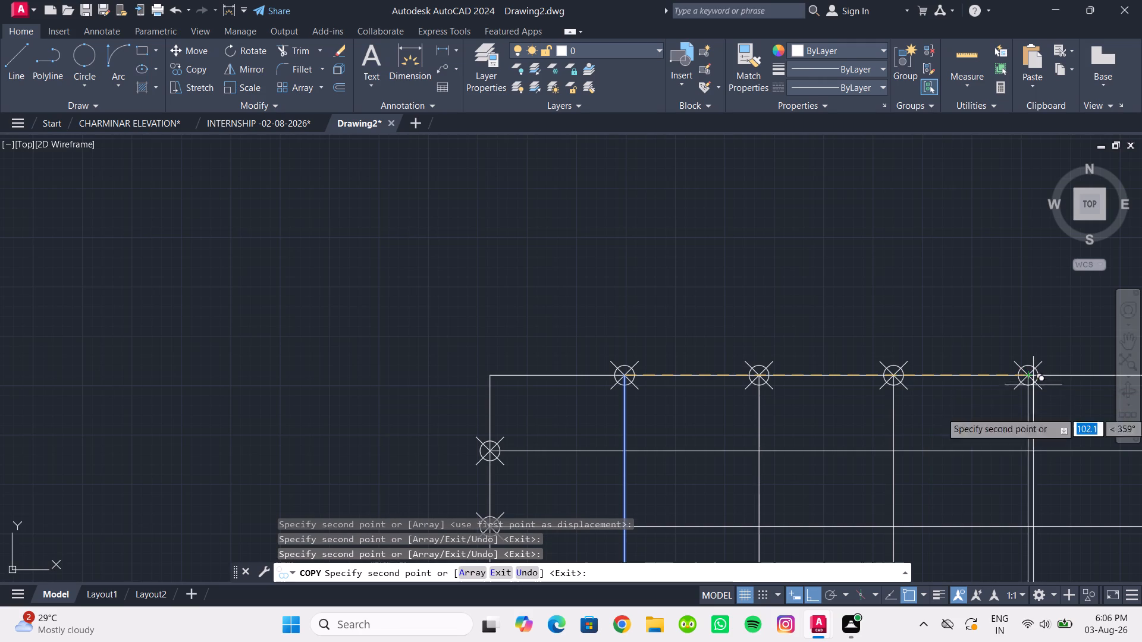
scroll(1071, 431, "down", 2, "ctrl")
key("Escape")
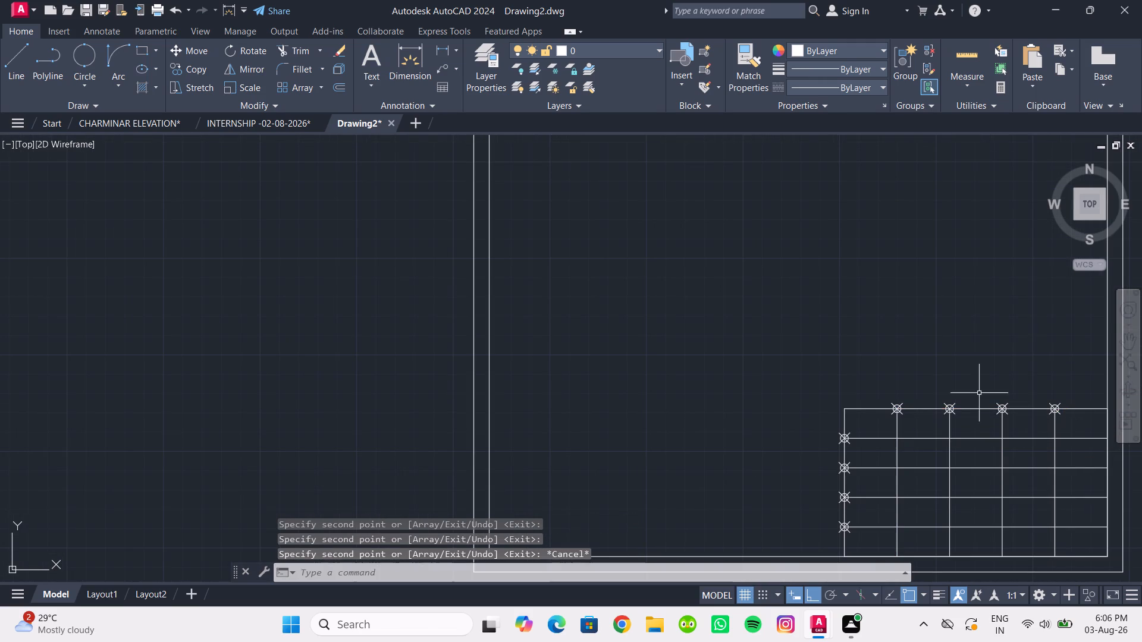
Erase the four division point markers along the title block's top edge and the four along its left edge.
left_click(871, 391)
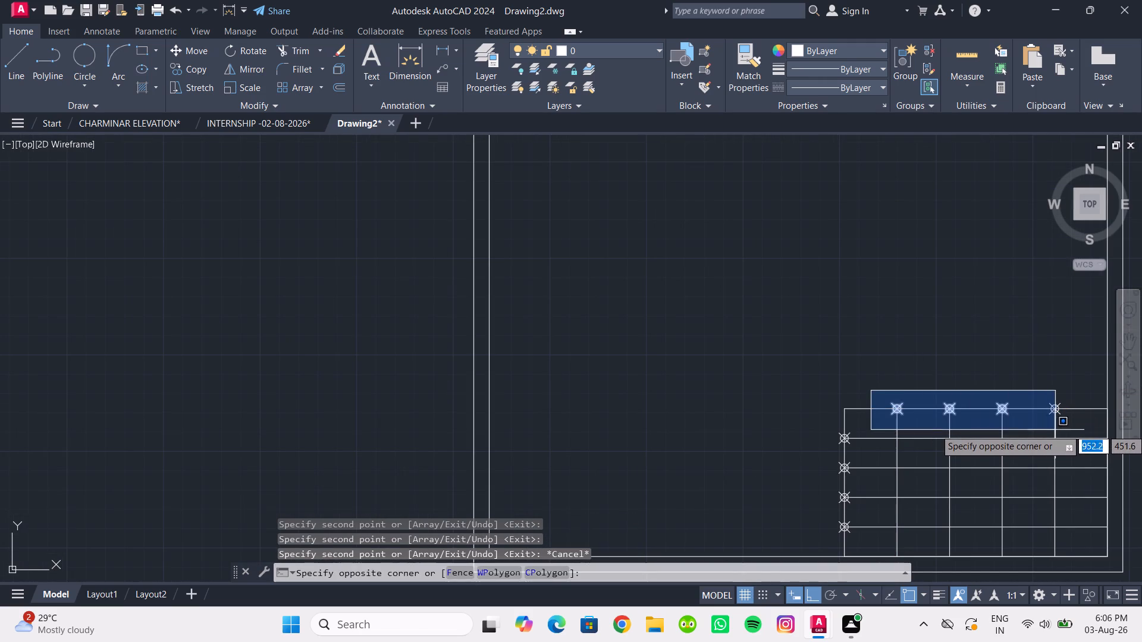
left_click(1075, 429)
key("Delete")
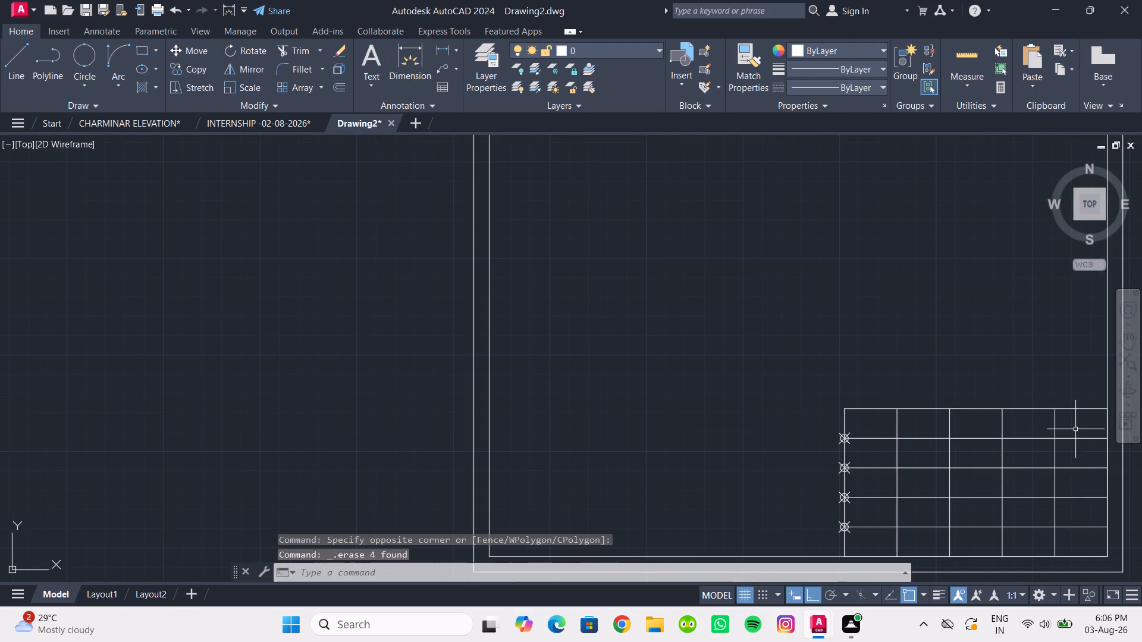
left_click(820, 416)
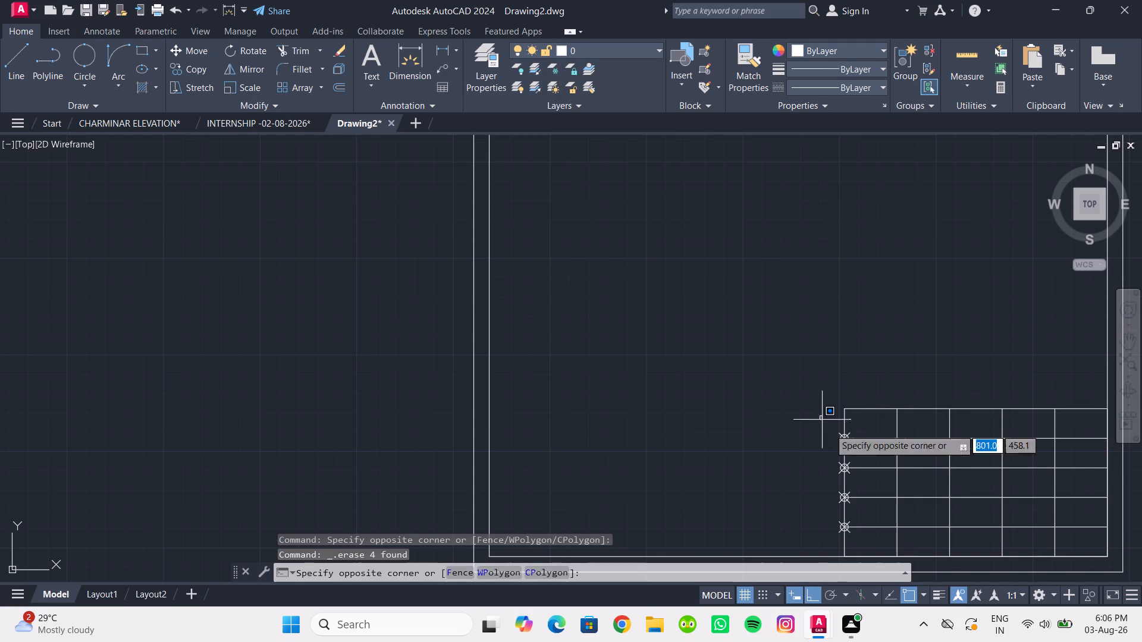
left_click(862, 540)
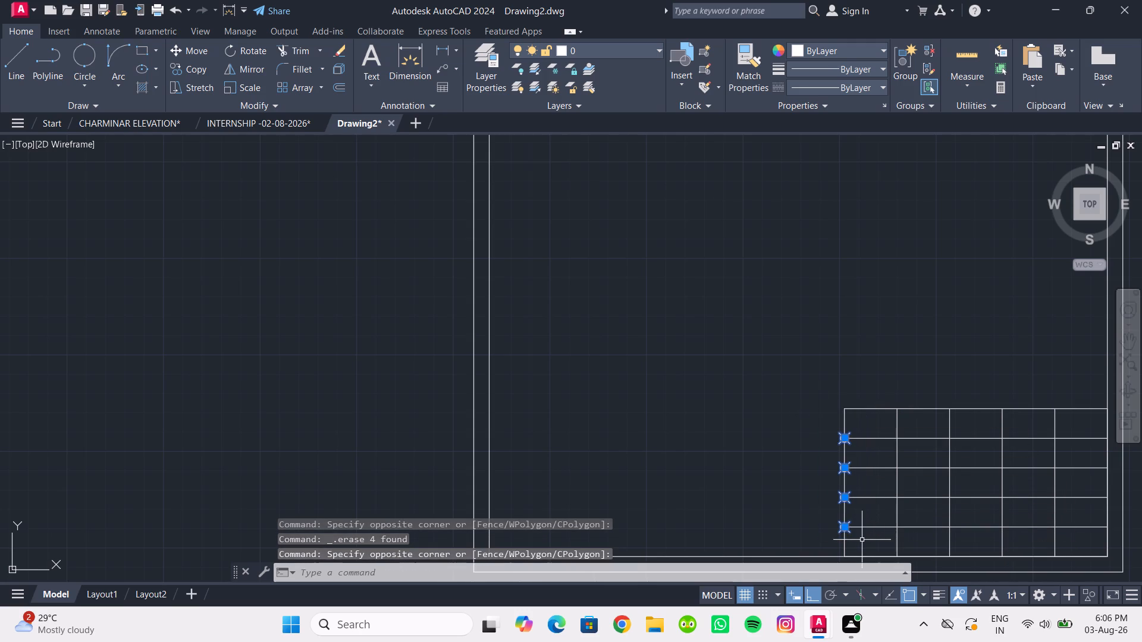
key("Delete")
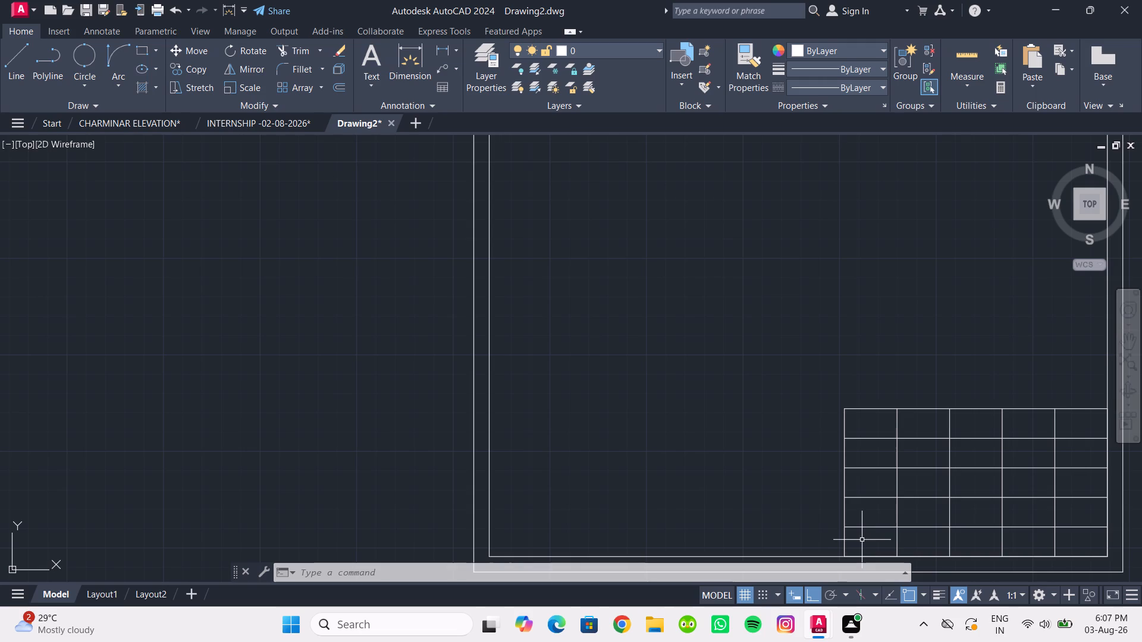
Trim the first three vertical divider lines out of the title block's top row, keeping the rightmost divider.
type("TR")
key("Return")
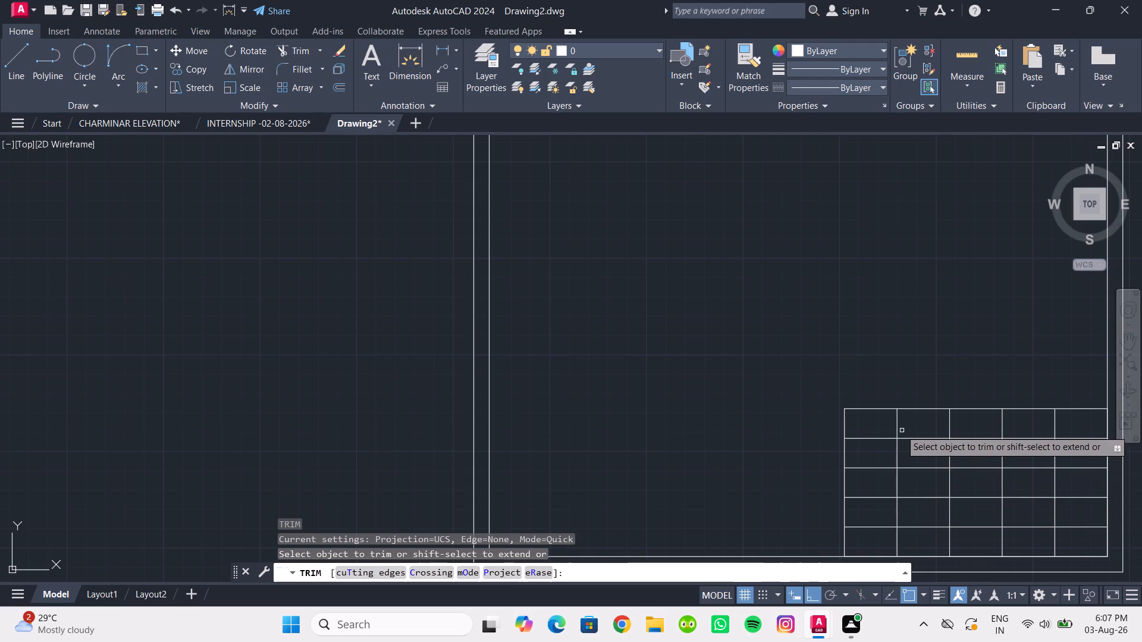
left_click_drag(877, 429, 1021, 424)
left_click(1021, 424)
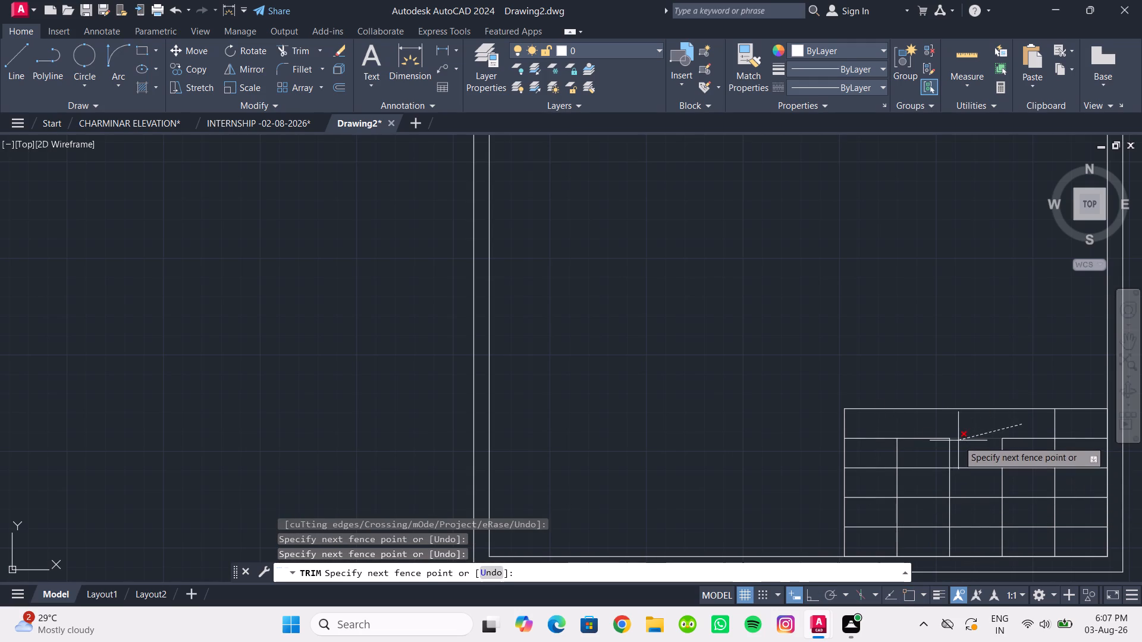
key("Escape")
Trim all four vertical divider lines out of the title block's bottom row, making it one full-width cell.
key("space")
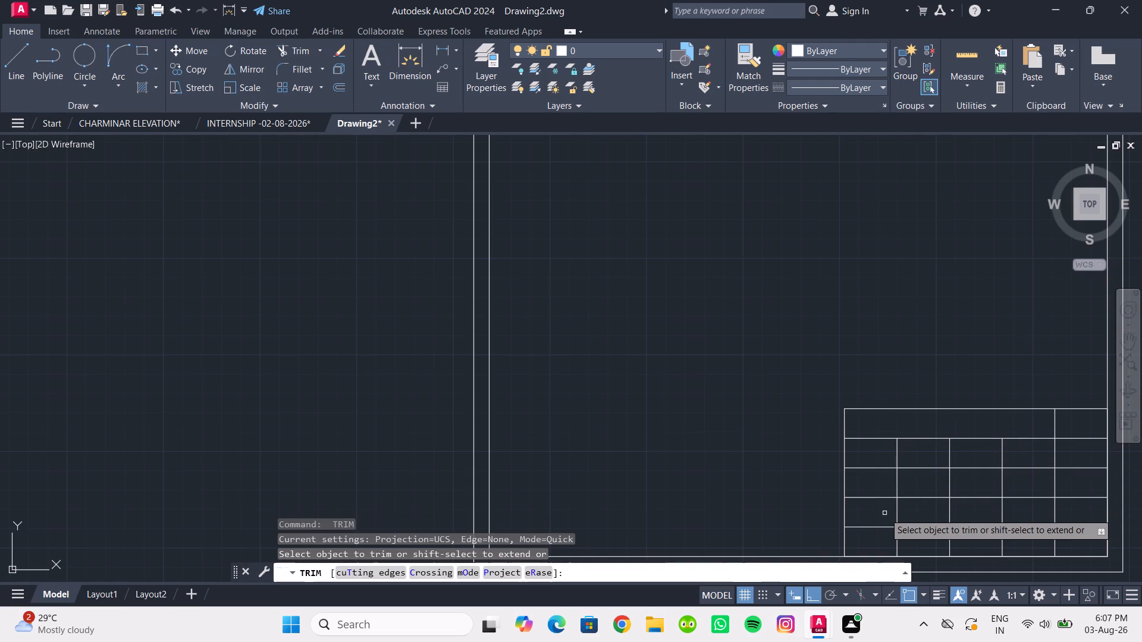
left_click_drag(881, 542, 1033, 545)
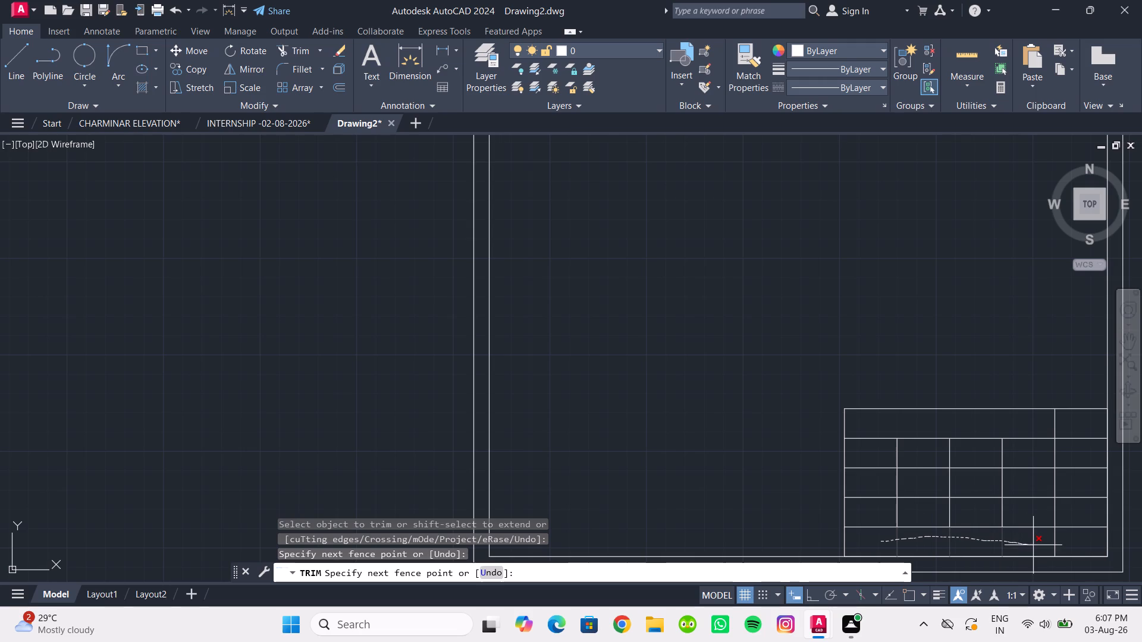
left_click_drag(1033, 545, 1066, 544)
left_click(1066, 544)
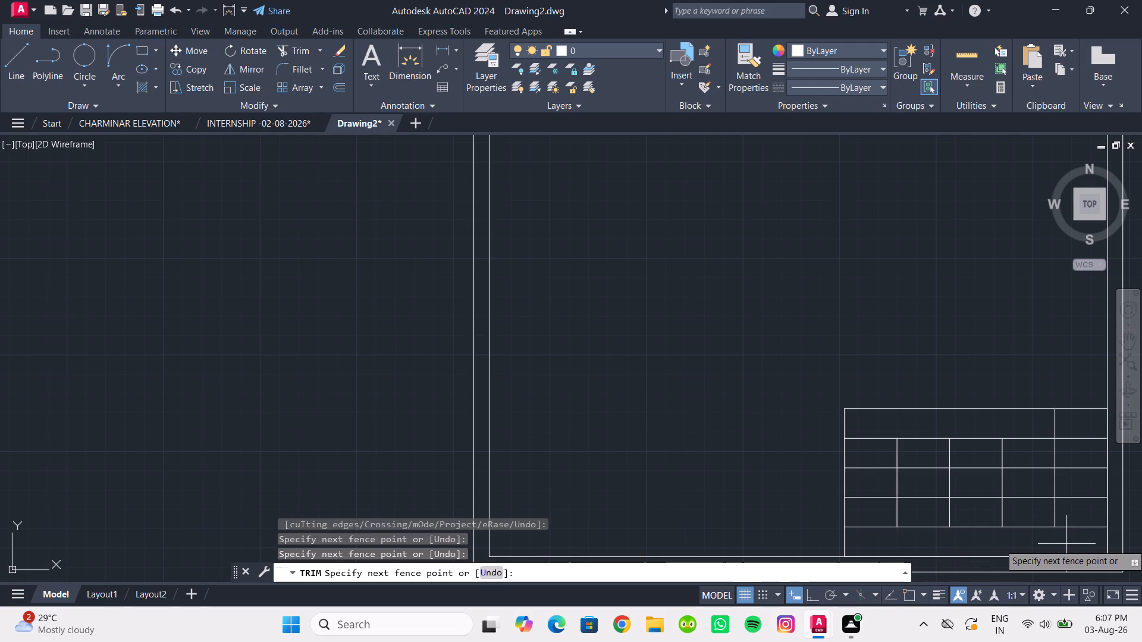
left_click(1066, 544)
key("Escape")
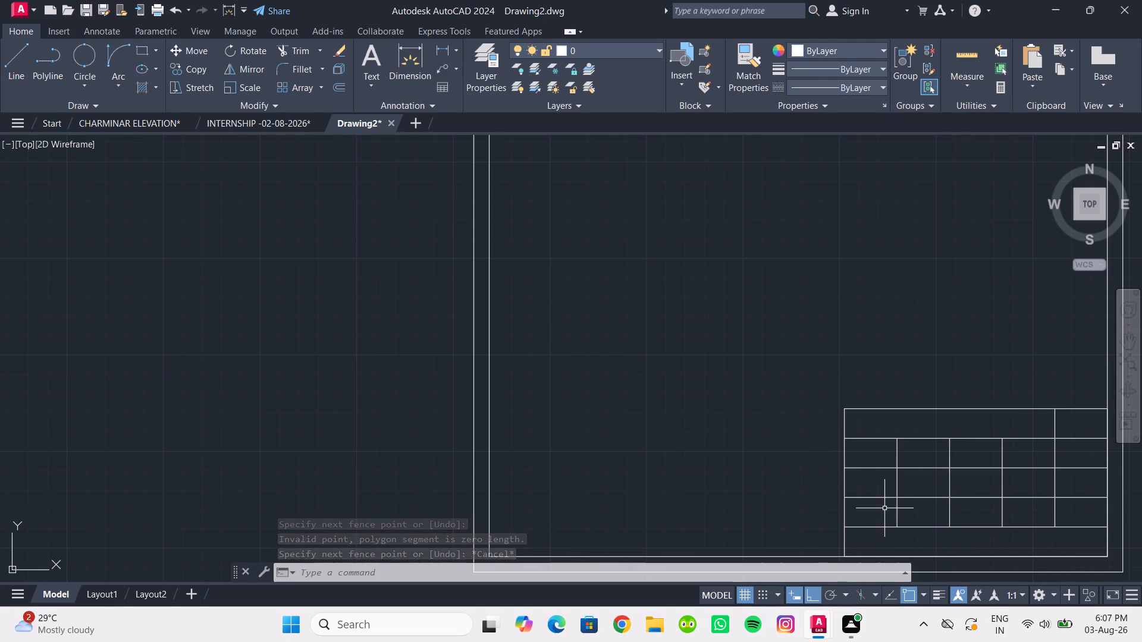
Add multiline text reading "TITLE:-" near the upper-left corner of the title block's wide top cell.
left_click(1123, 343)
left_click(887, 402)
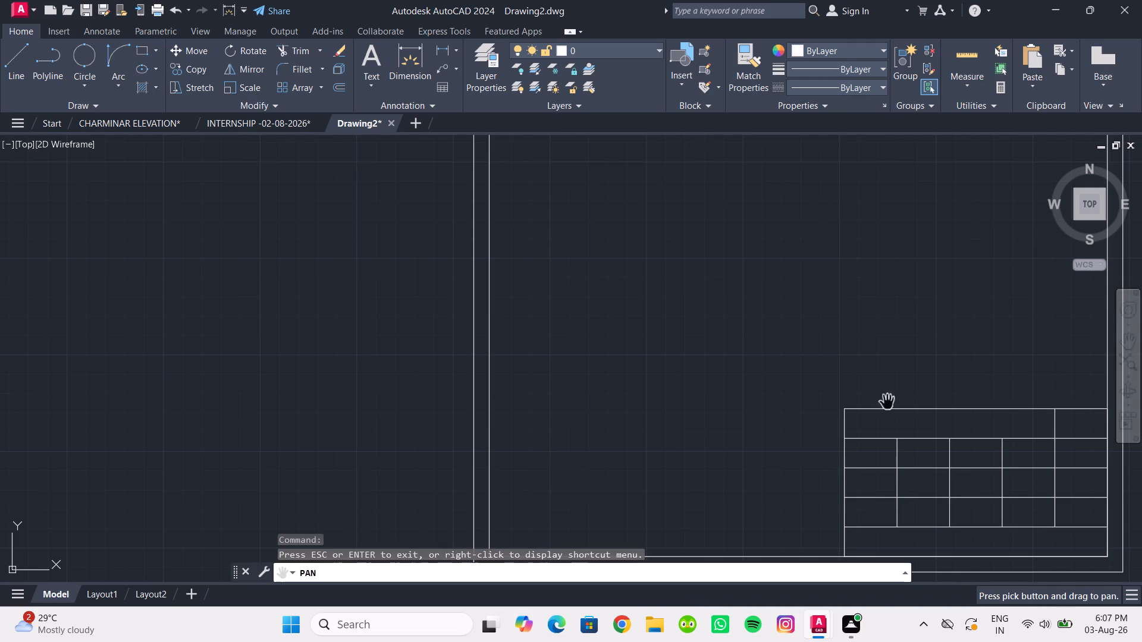
left_click_drag(776, 373, 556, 304)
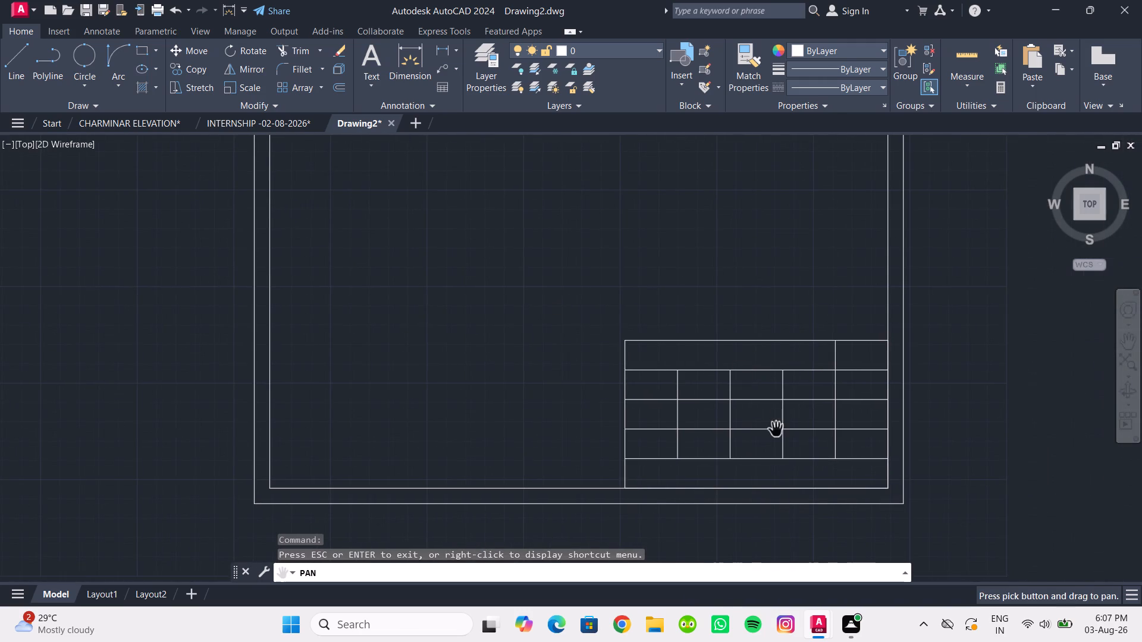
left_click_drag(776, 430, 580, 400)
scroll(580, 400, "up", 3, "ctrl")
scroll(580, 400, "down", 3, "ctrl")
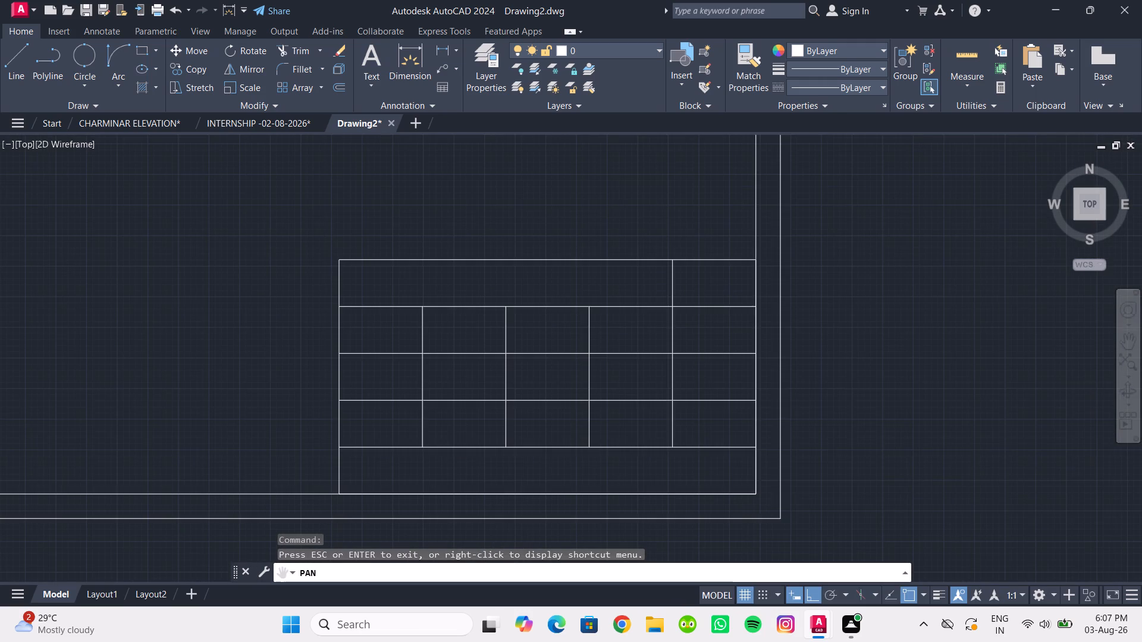
scroll(580, 400, "up", 1, "ctrl")
left_click_drag(556, 379, 556, 369)
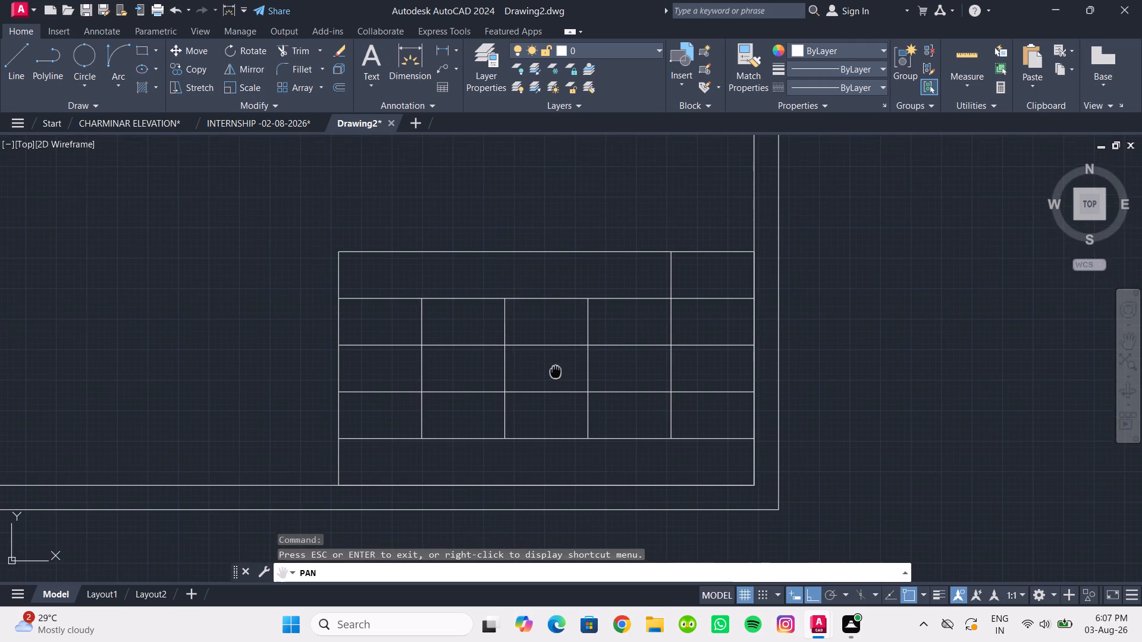
left_click_drag(556, 369, 556, 364)
key("Escape")
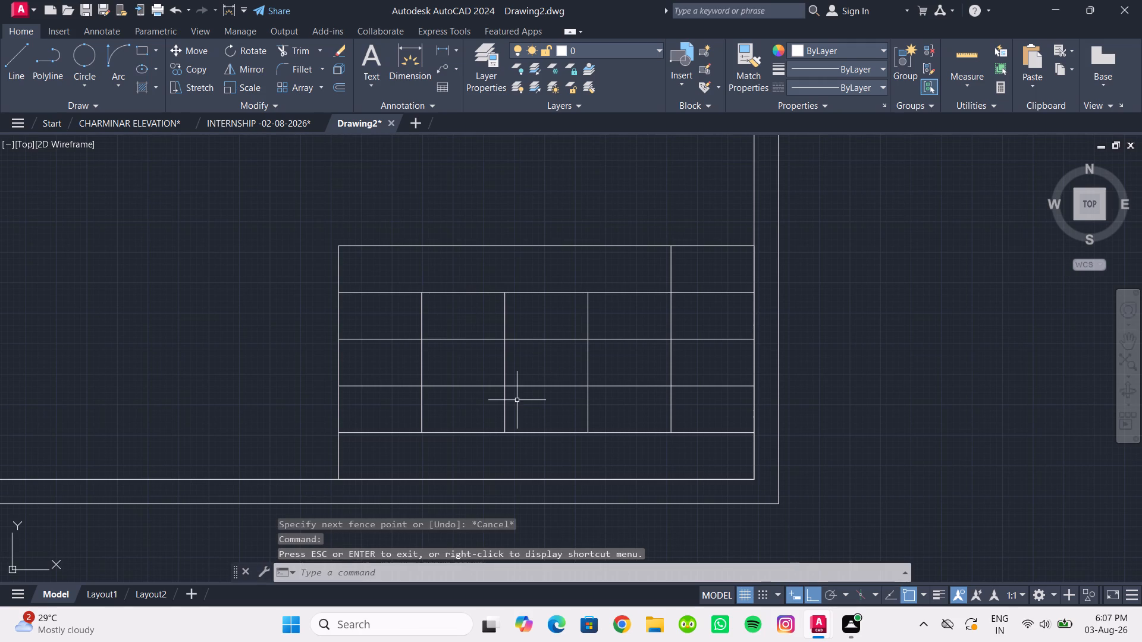
type("MTEXT")
key("Return")
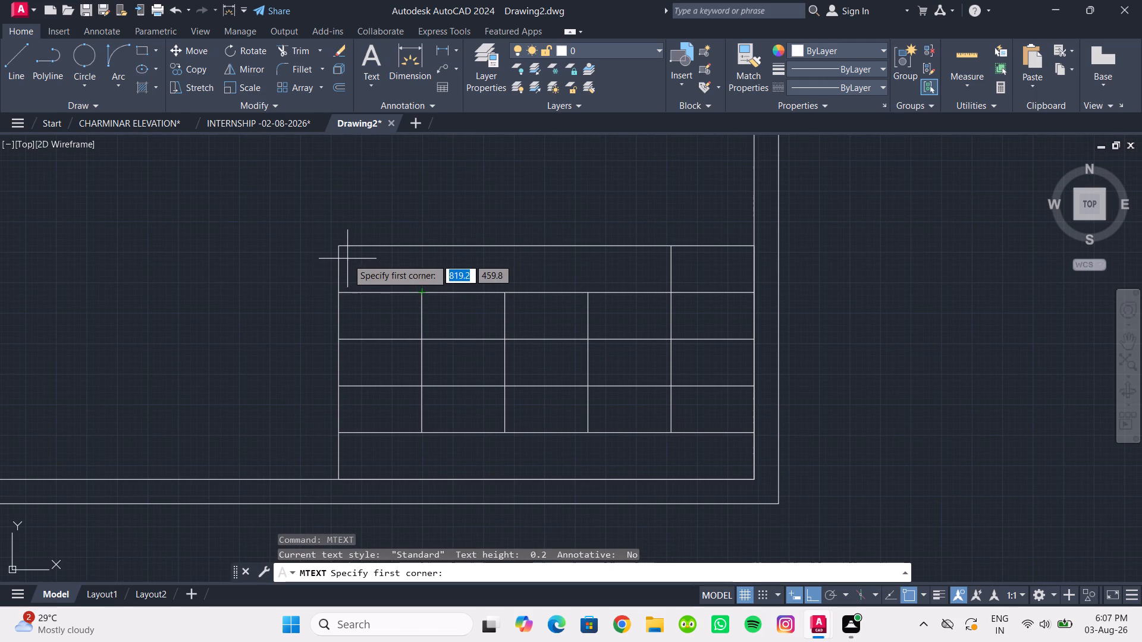
left_click_drag(347, 258, 472, 282)
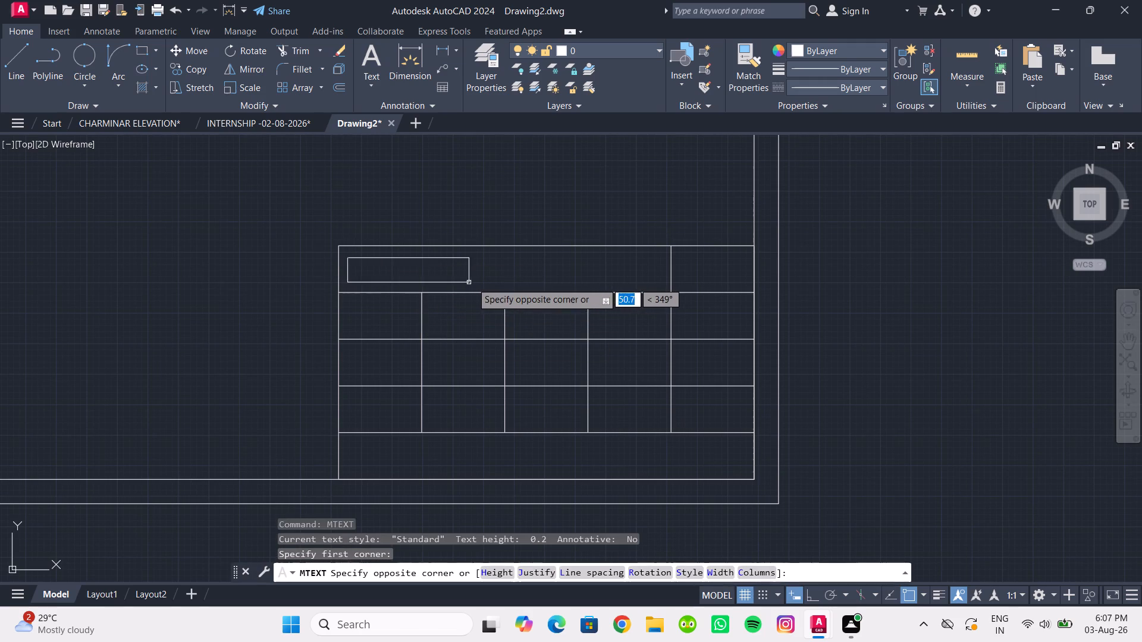
left_click_drag(472, 282, 488, 284)
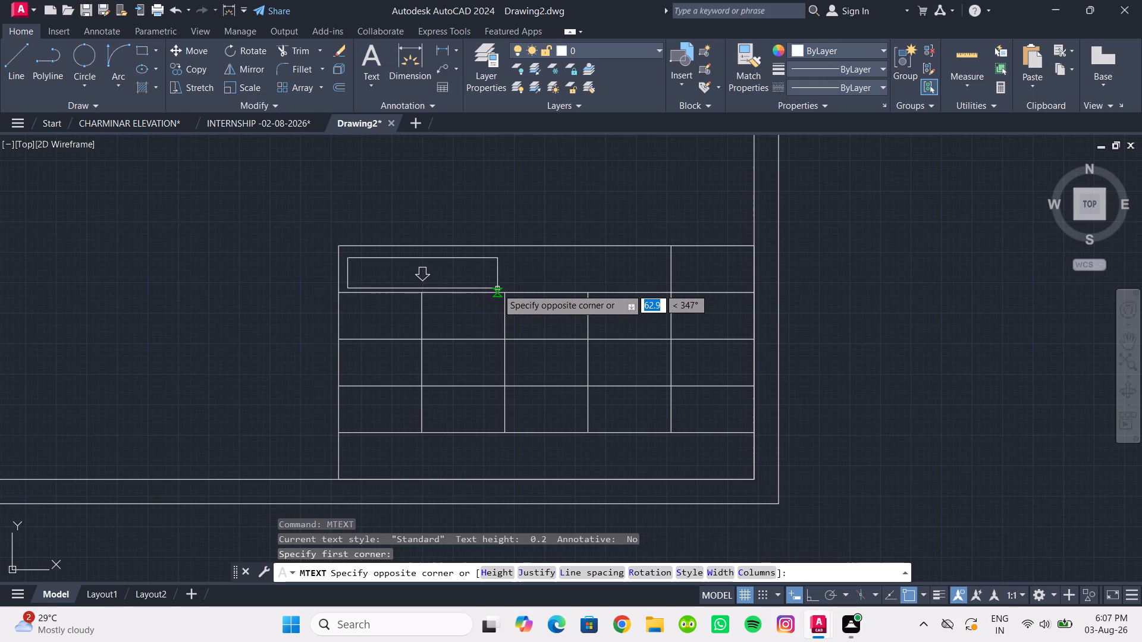
left_click(493, 287)
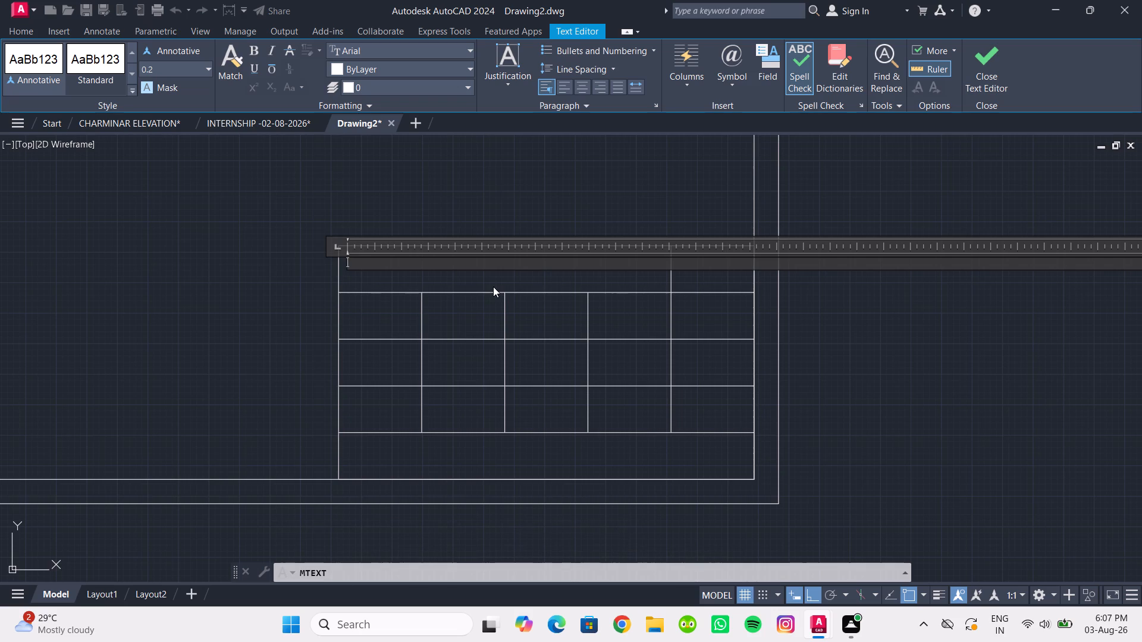
type("TITLE")
key("BackSpace")
key("BackSpace")
key("BackSpace")
key("BackSpace")
key("BackSpace")
type("TITL")
key("BackSpace")
type("LE")
key("semicolon")
key("BackSpace")
key("shift+colon")
key("space")
key("BackSpace")
key("space")
key("minus")
key("BackSpace")
key("BackSpace")
key("minus")
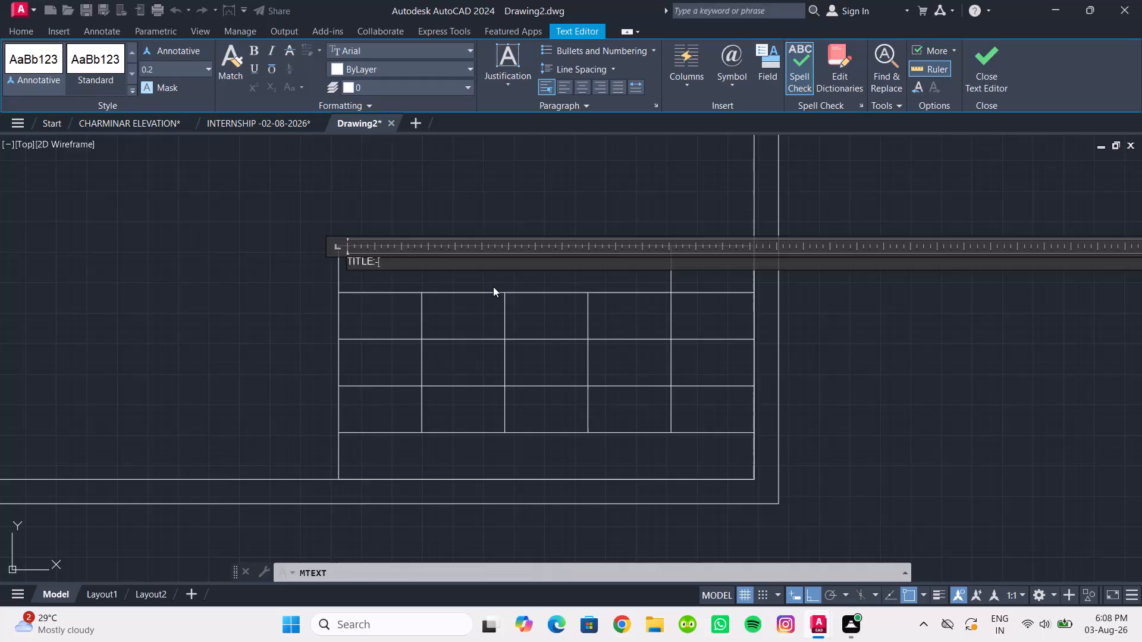
left_click(268, 253)
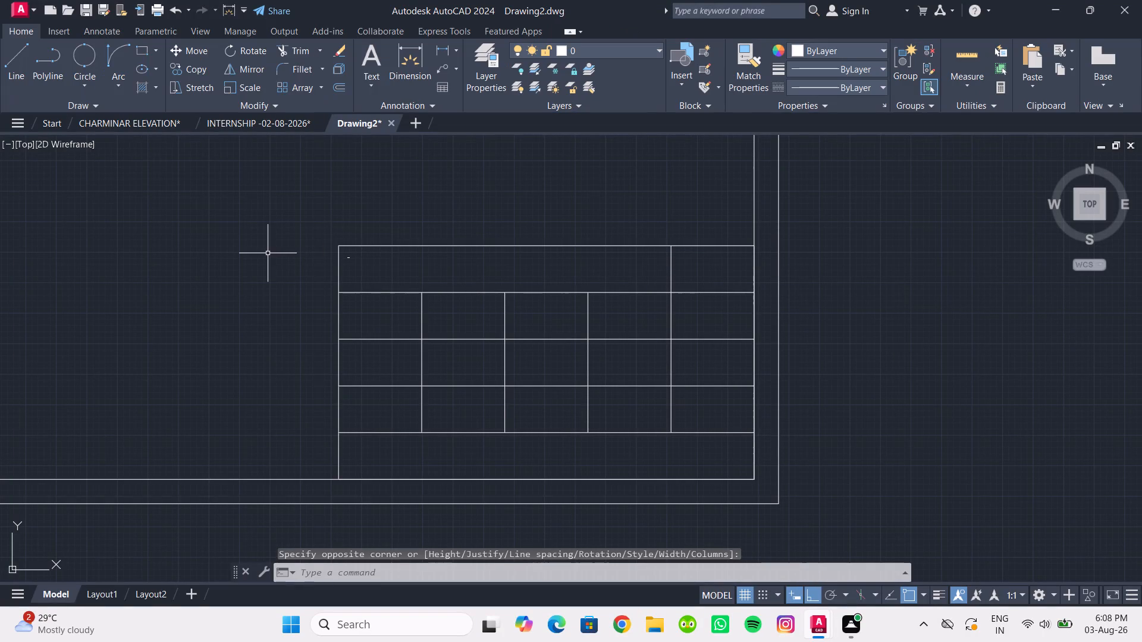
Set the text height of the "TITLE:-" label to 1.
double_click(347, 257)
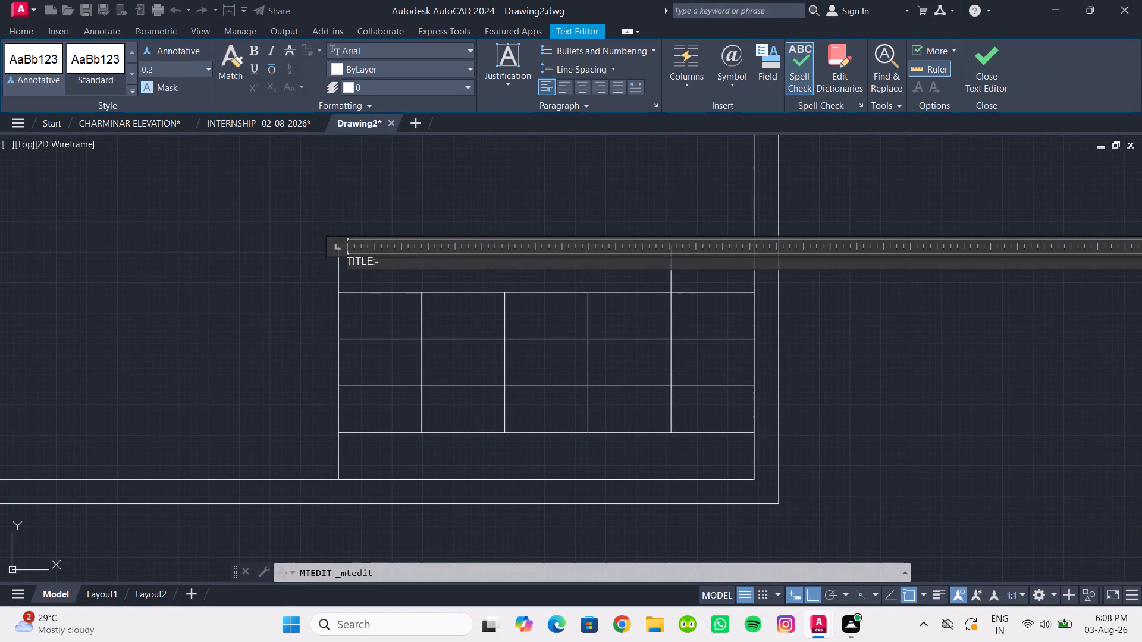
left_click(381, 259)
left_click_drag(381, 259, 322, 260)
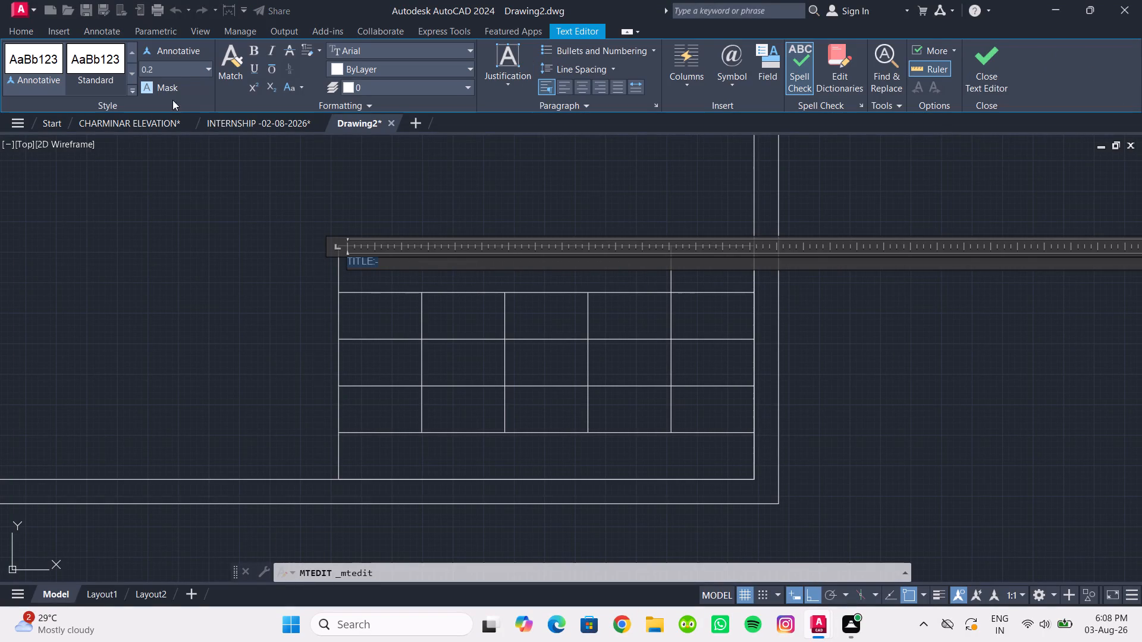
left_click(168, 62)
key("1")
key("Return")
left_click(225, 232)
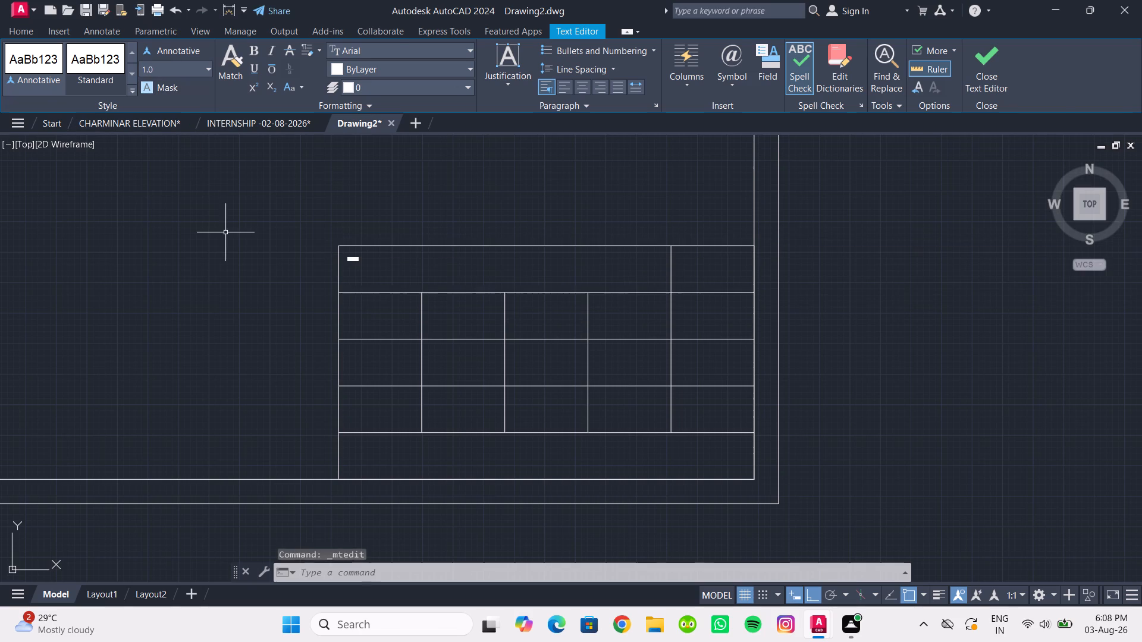
Set the text height of the "TITLE:-" label to 3.
double_click(352, 260)
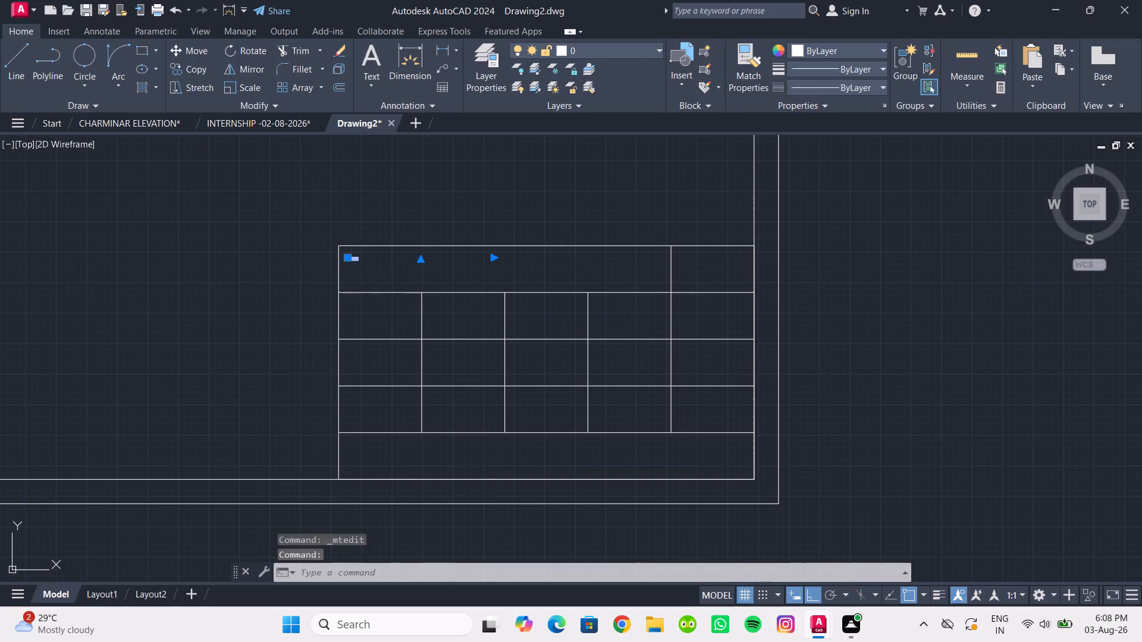
left_click_drag(381, 265, 342, 264)
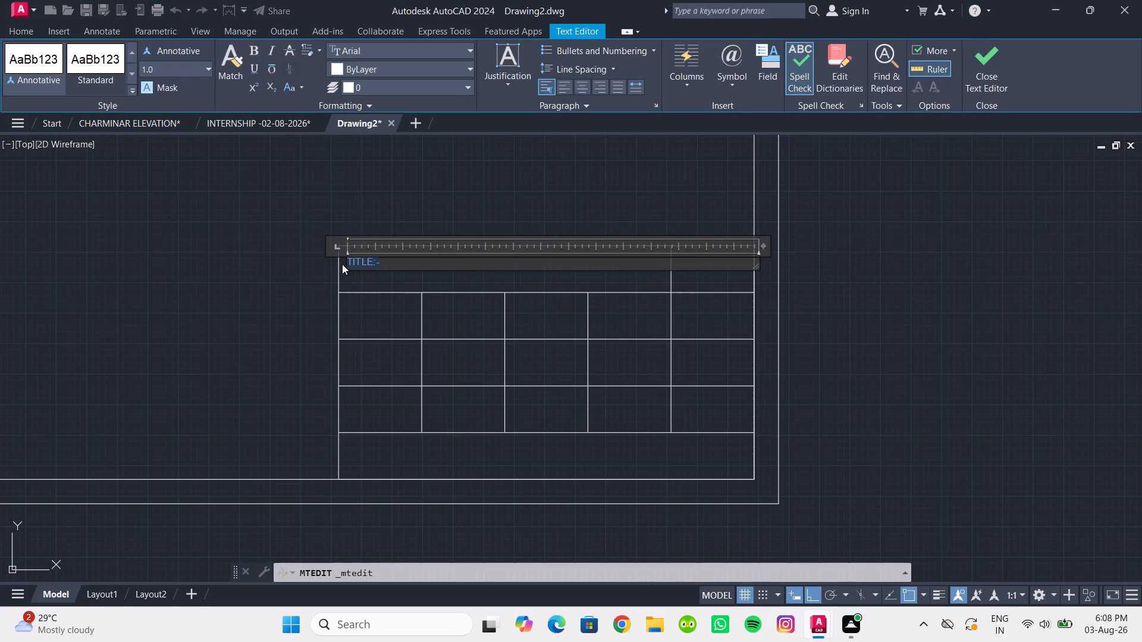
left_click(160, 66)
key("3")
key("Return")
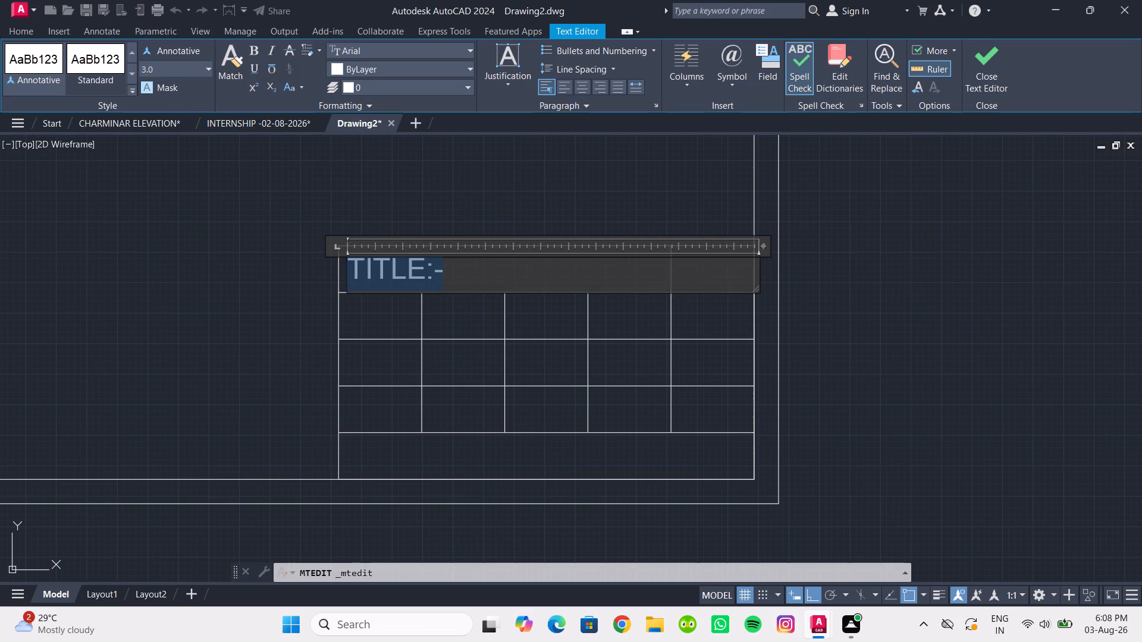
left_click(206, 272)
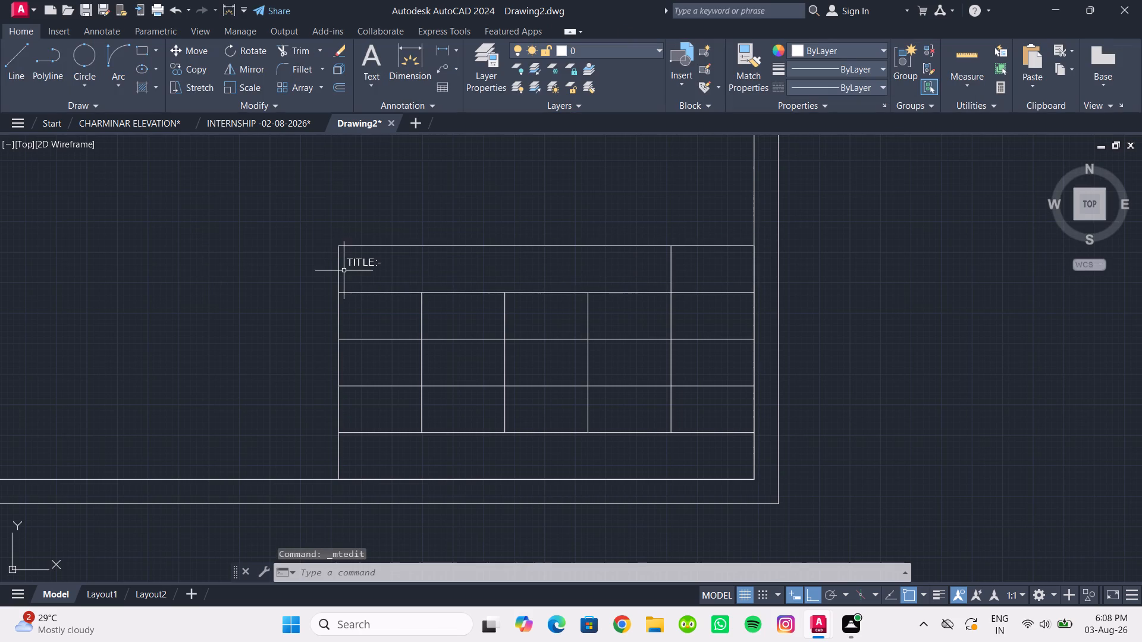
Set the text height of the "TITLE:-" label to 4.
double_click(359, 264)
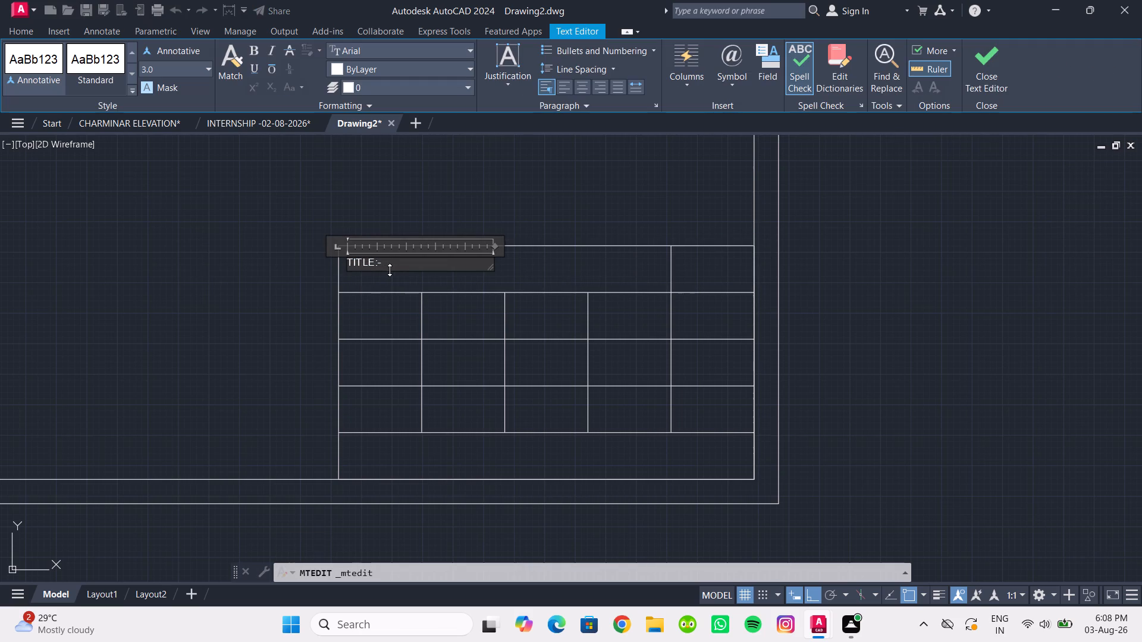
left_click(390, 269)
left_click(388, 264)
left_click_drag(388, 264, 317, 254)
left_click(170, 70)
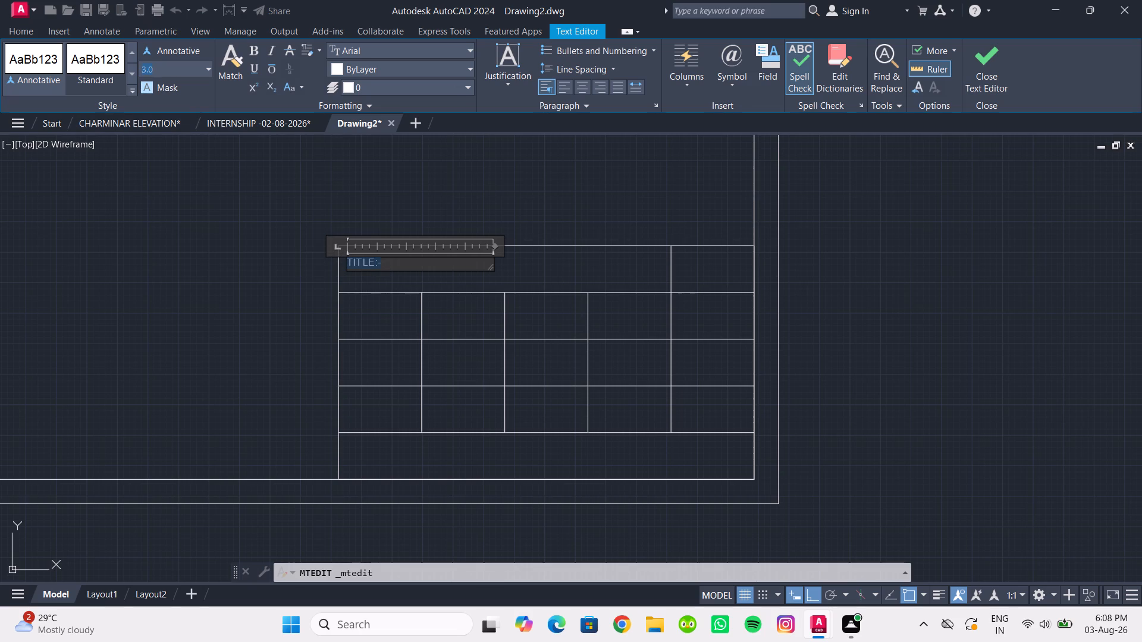
key("4")
key("Return")
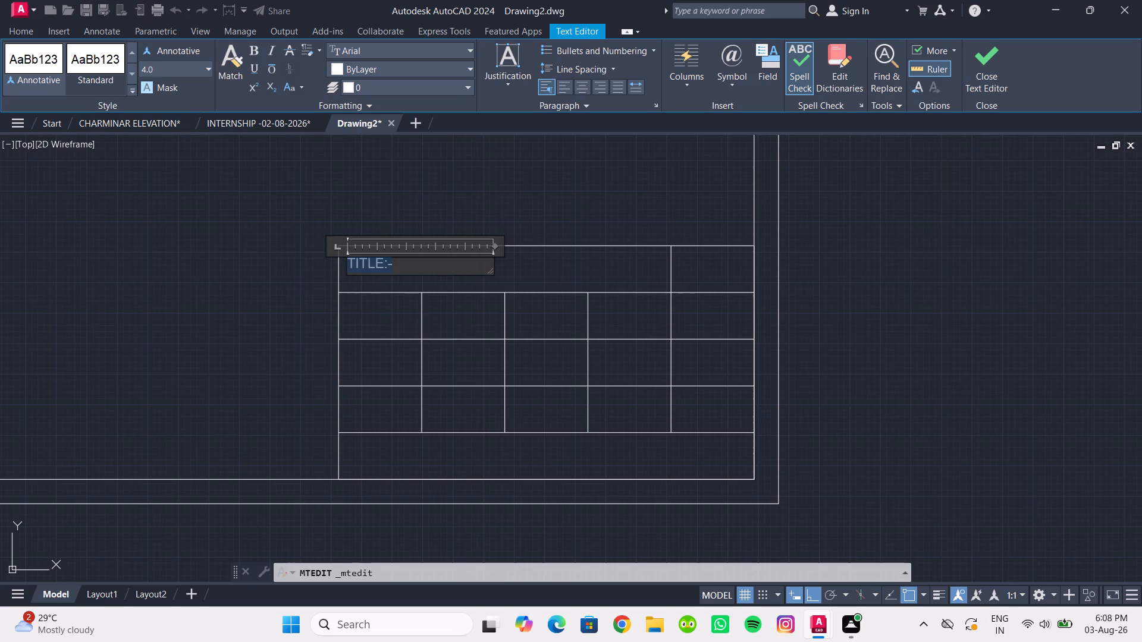
left_click(228, 241)
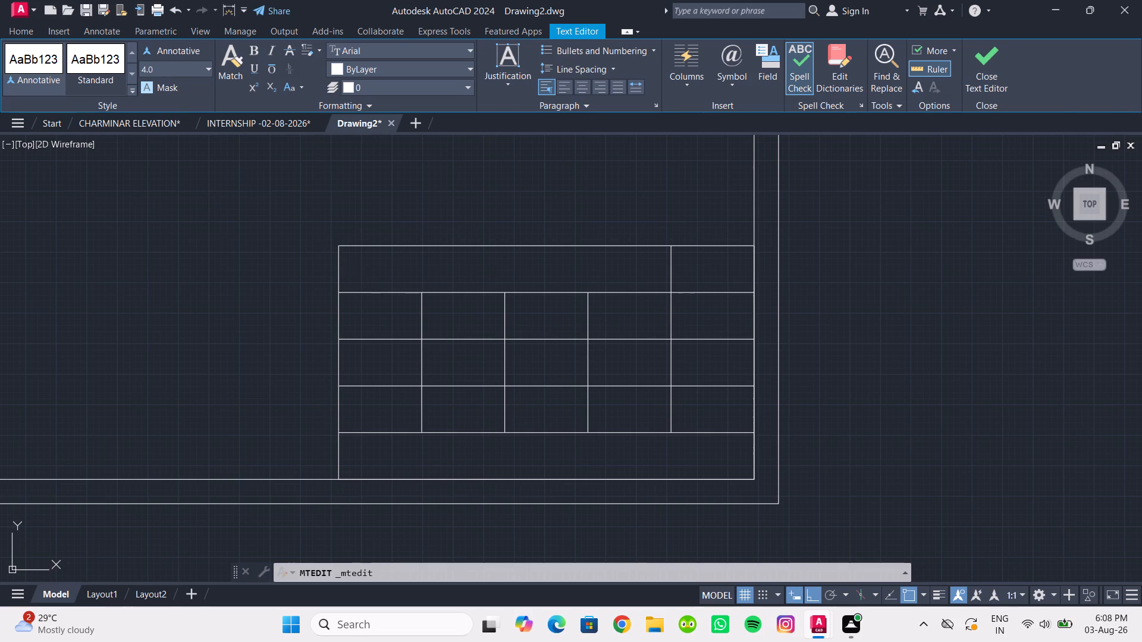
Move the "TITLE:-" label straight down by about 4 mm within the title block's wide top cell.
scroll(302, 246, "up", 1)
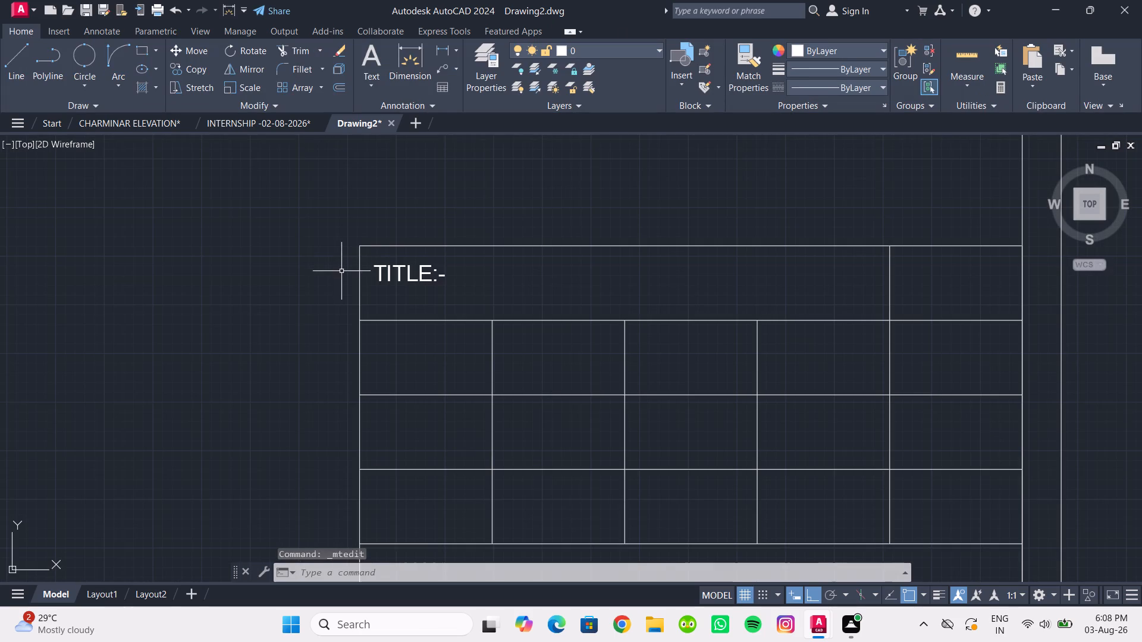
left_click(382, 274)
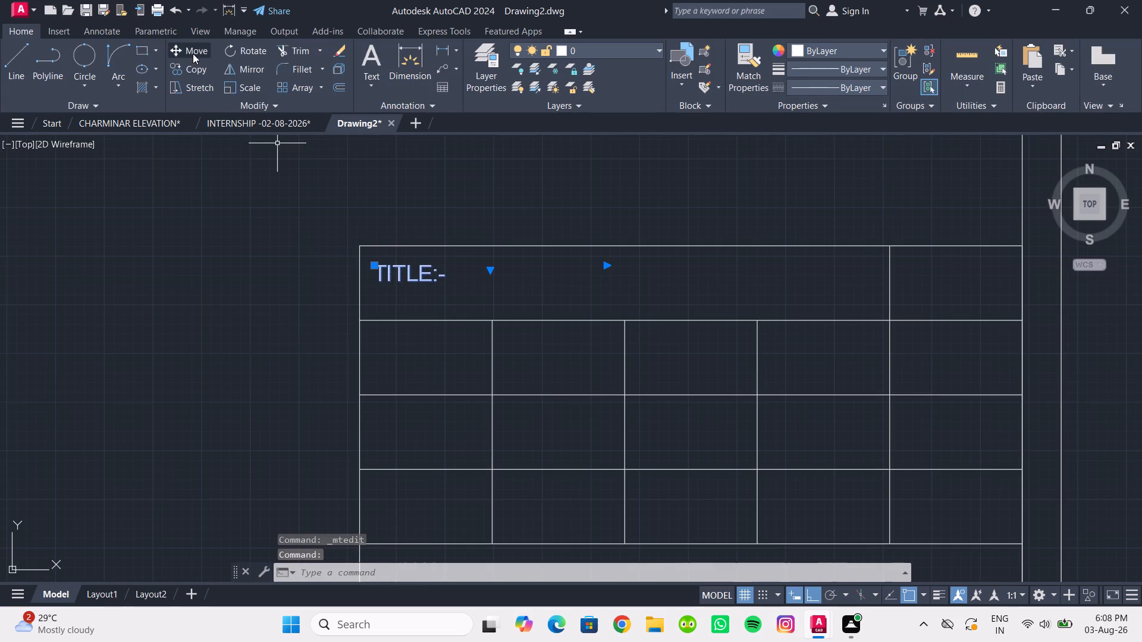
left_click(189, 51)
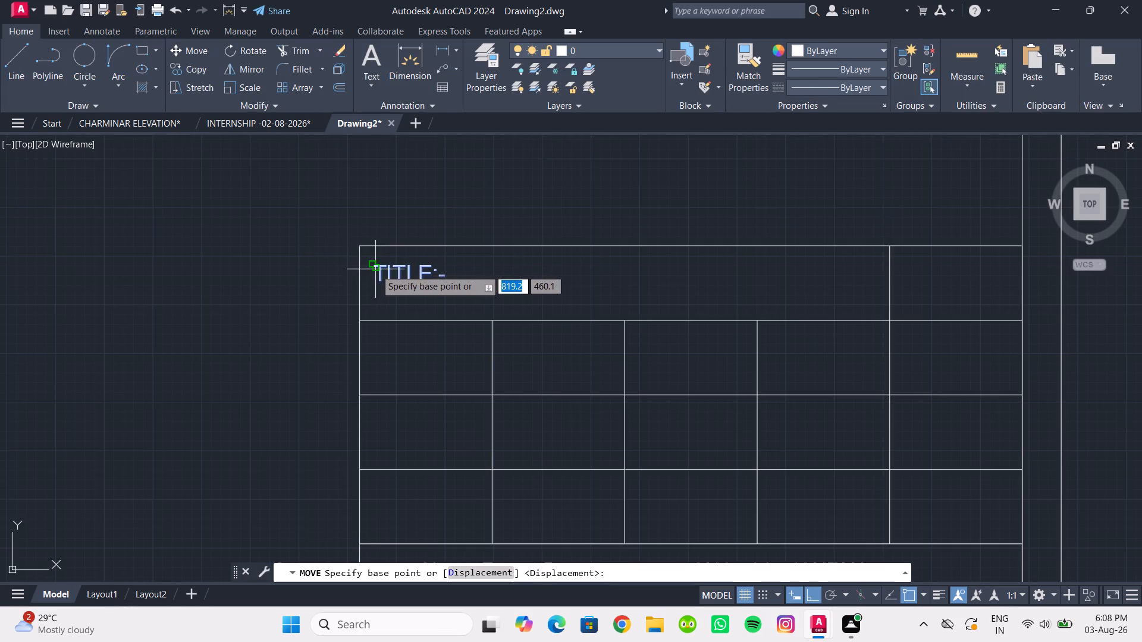
left_click_drag(375, 269, 330, 288)
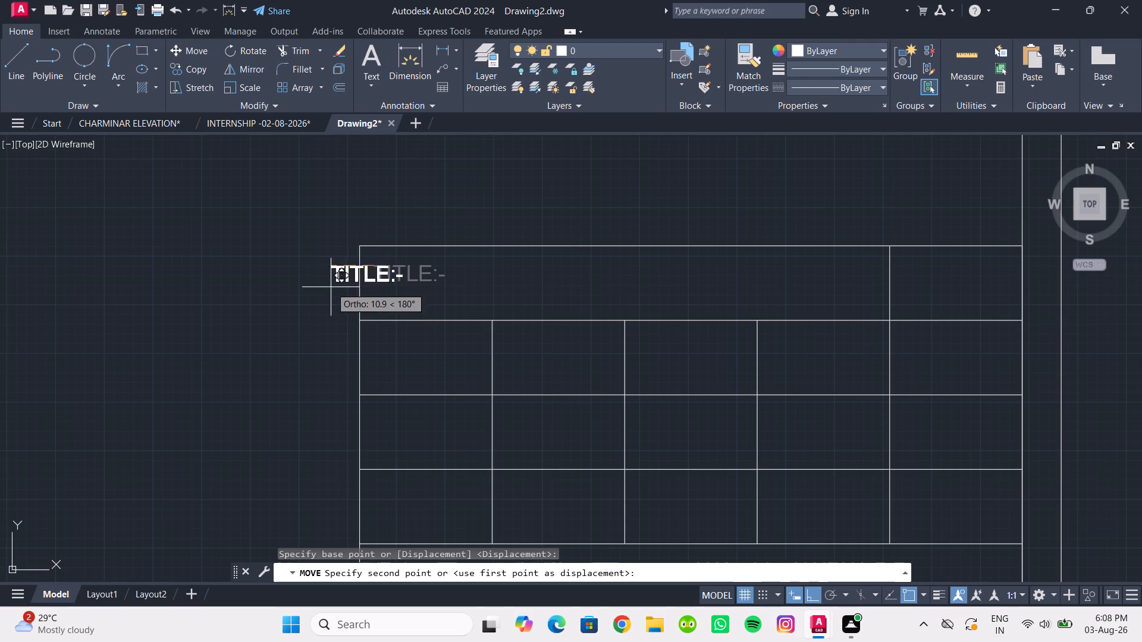
left_click_drag(330, 288, 394, 282)
scroll(394, 282, "up", 2, "ctrl")
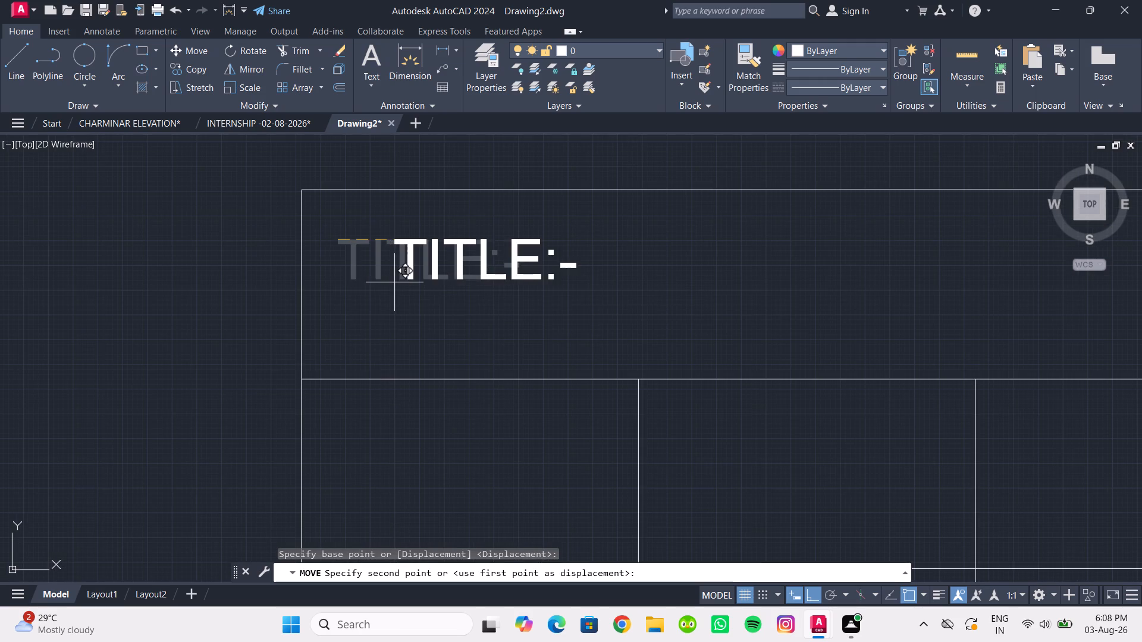
left_click(342, 261)
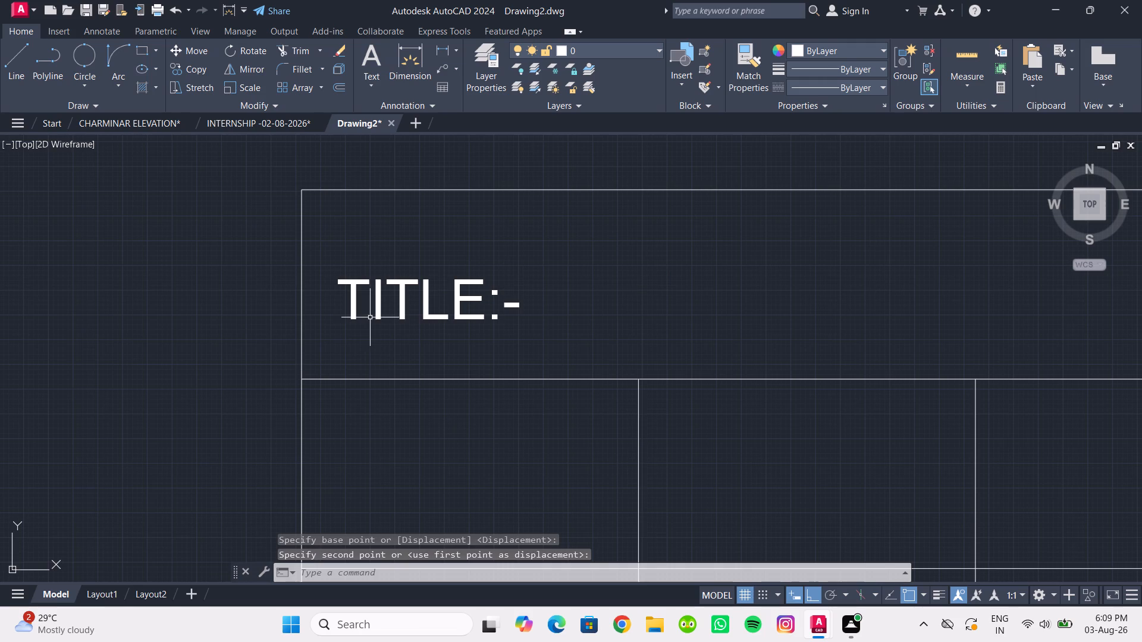
Move the "TITLE:-" label slightly straight up to centre it vertically in the wide top cell.
left_click_drag(331, 272, 487, 322)
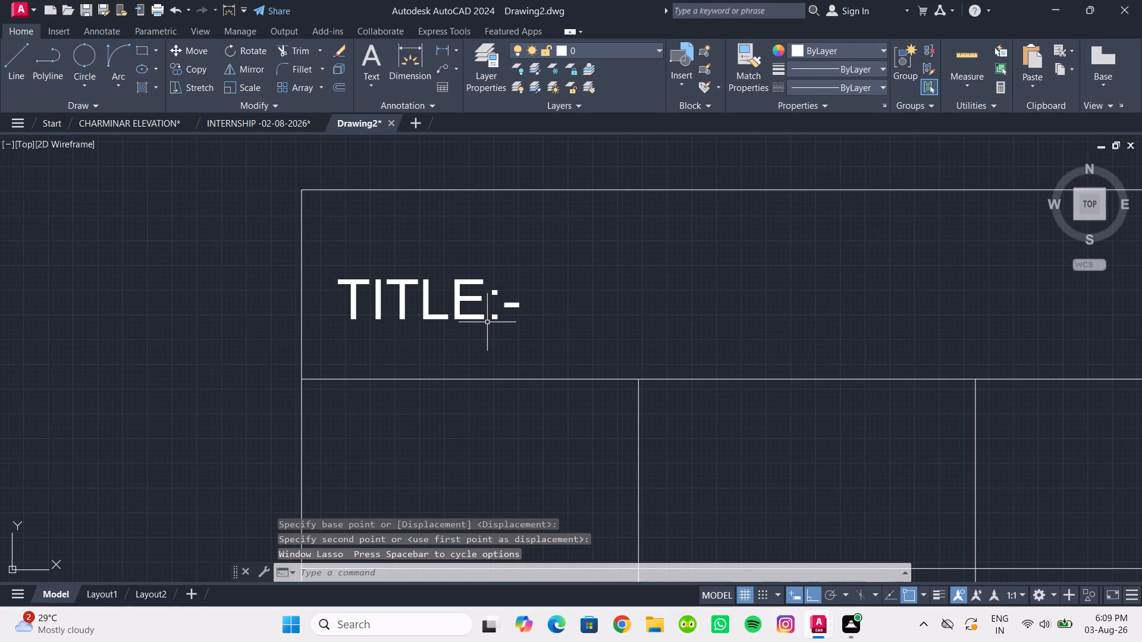
left_click_drag(529, 343, 371, 276)
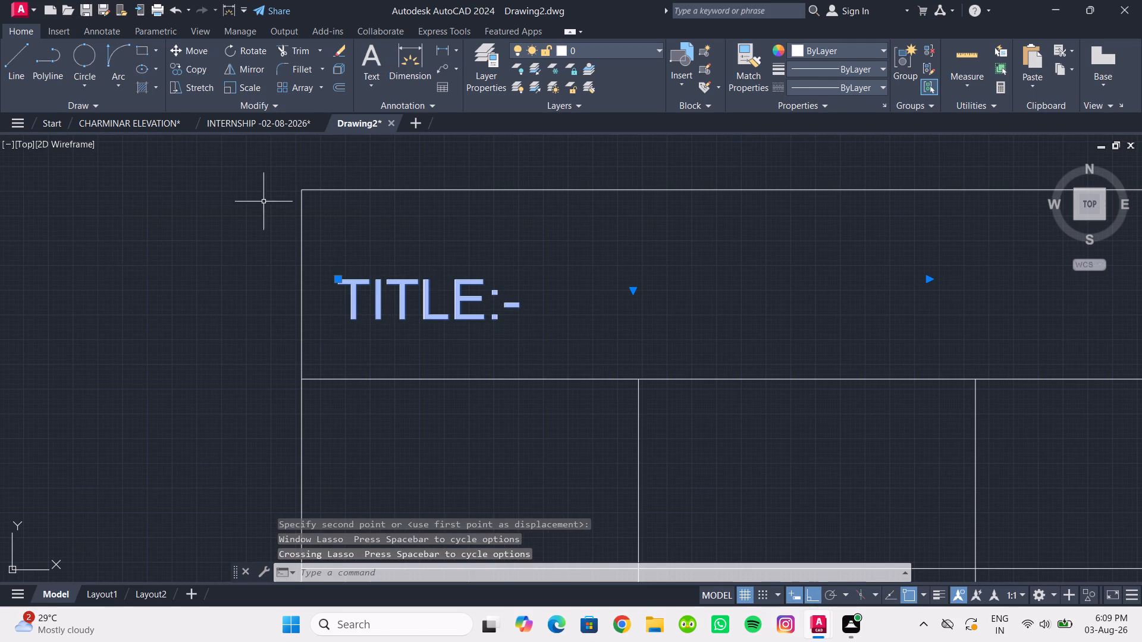
left_click(192, 52)
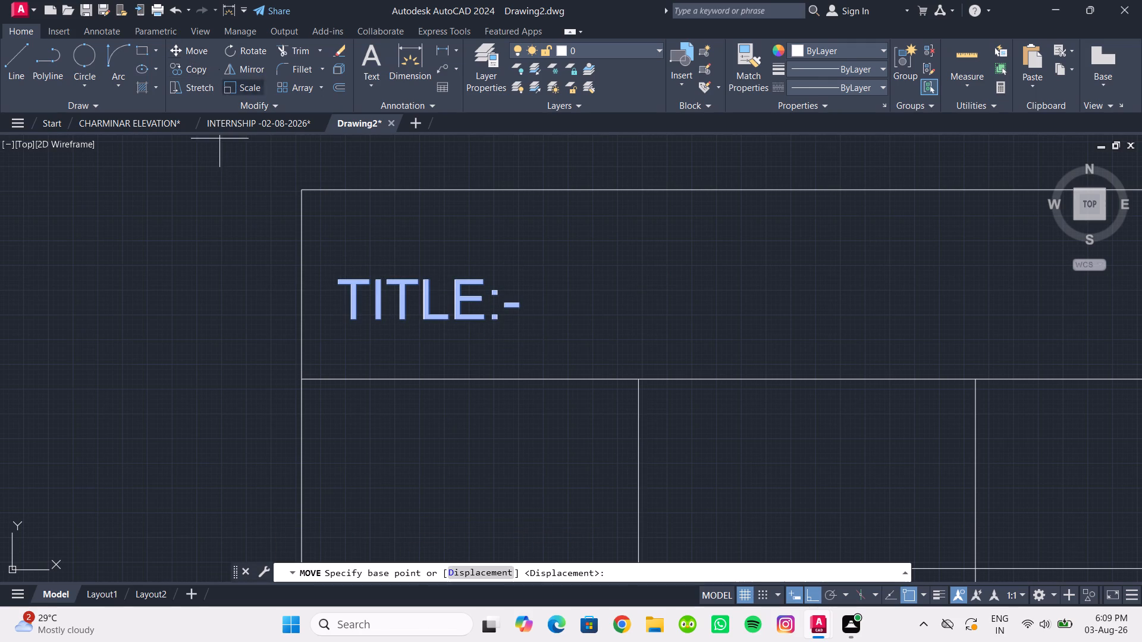
left_click_drag(397, 277, 401, 269)
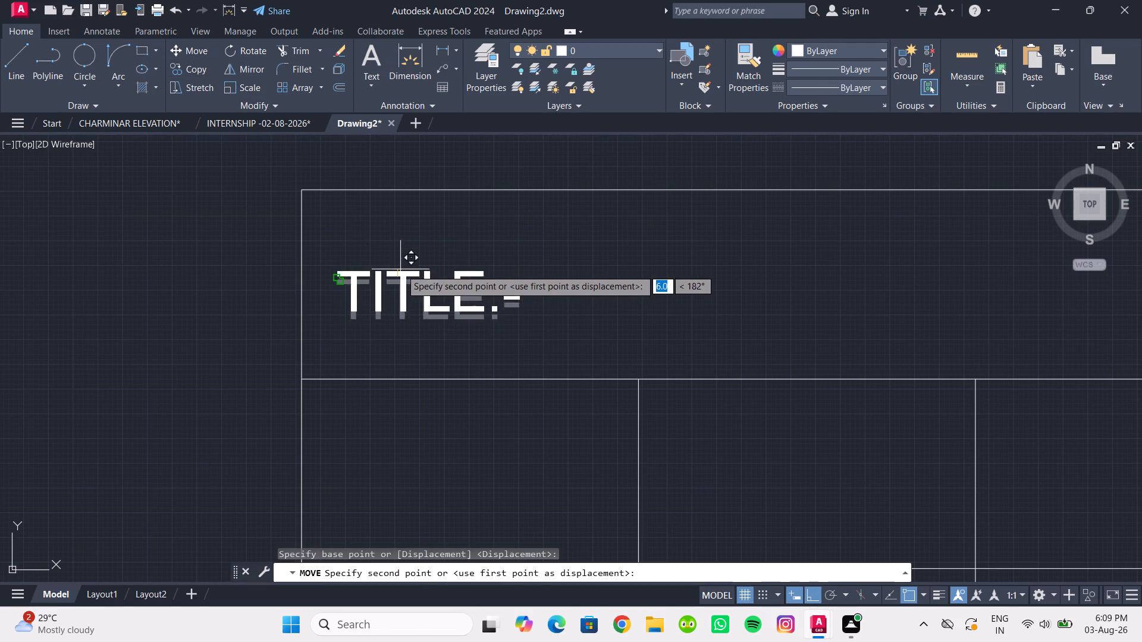
left_click_drag(401, 269, 402, 251)
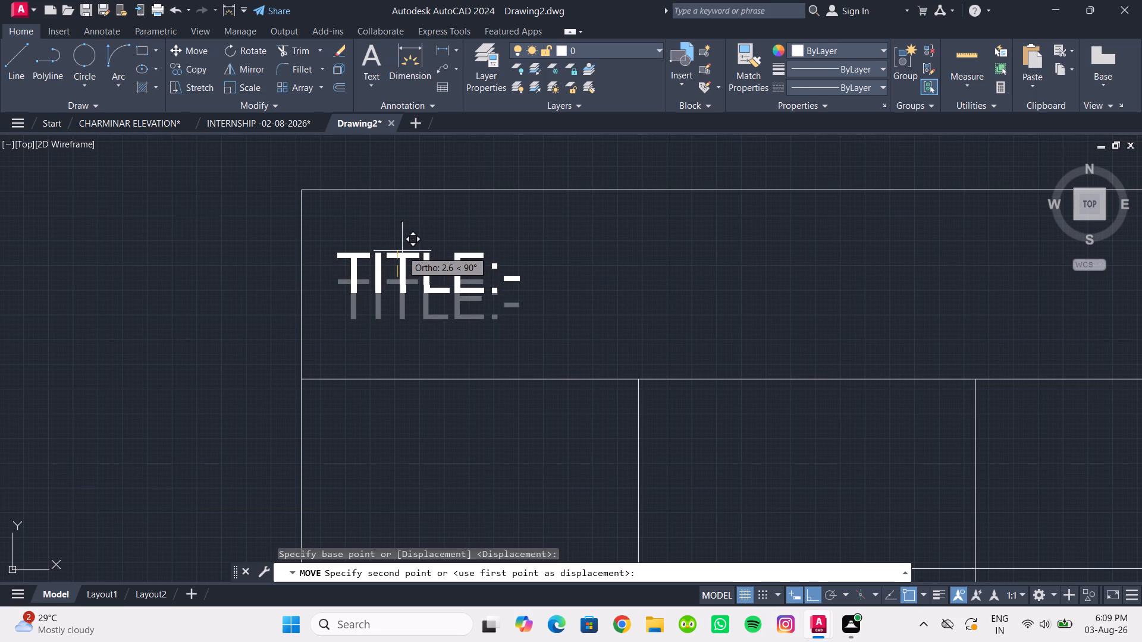
left_click_drag(402, 251, 401, 259)
left_click(401, 259)
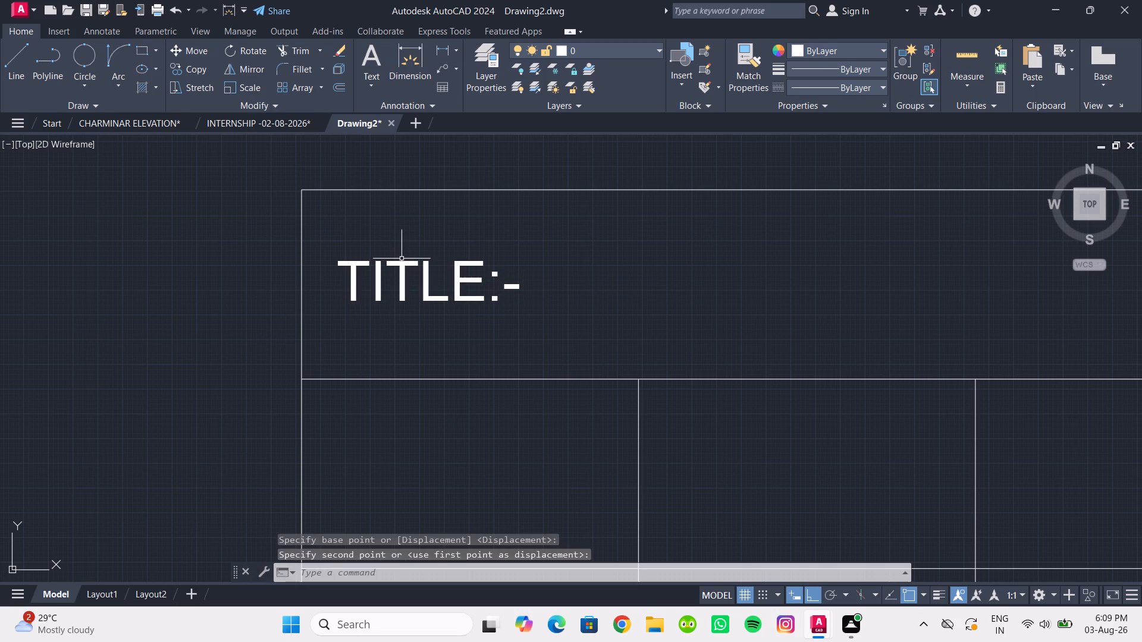
Copy the "TITLE:-" label straight down into the first cell of each of the four rows below.
scroll(491, 286, "down", 2, "ctrl")
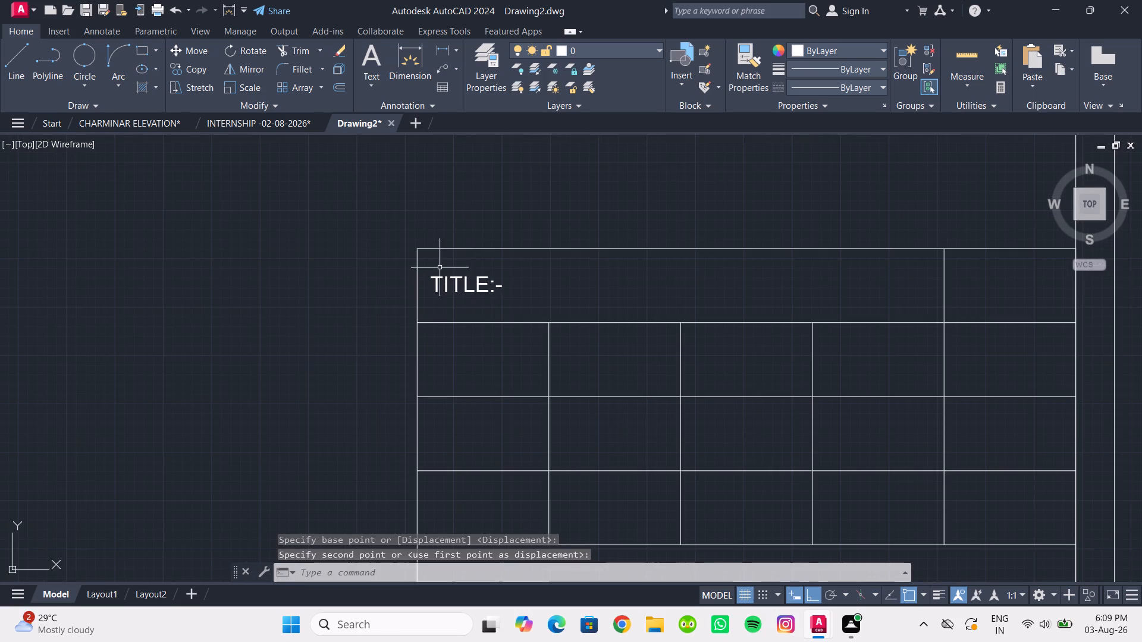
left_click_drag(438, 267, 490, 300)
left_click(500, 300)
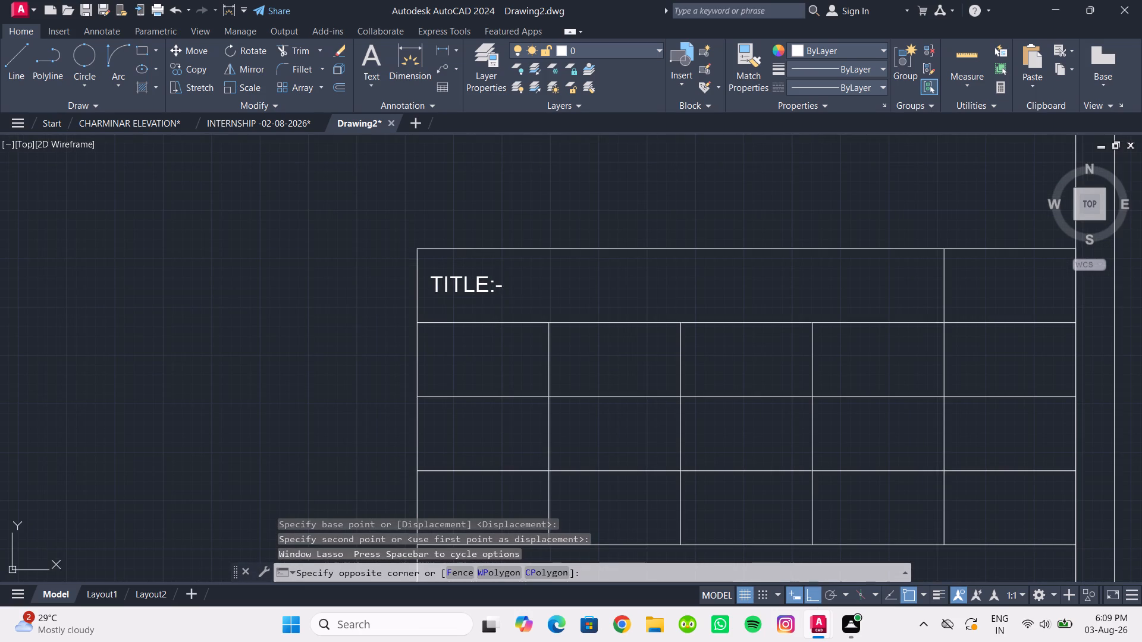
left_click(456, 280)
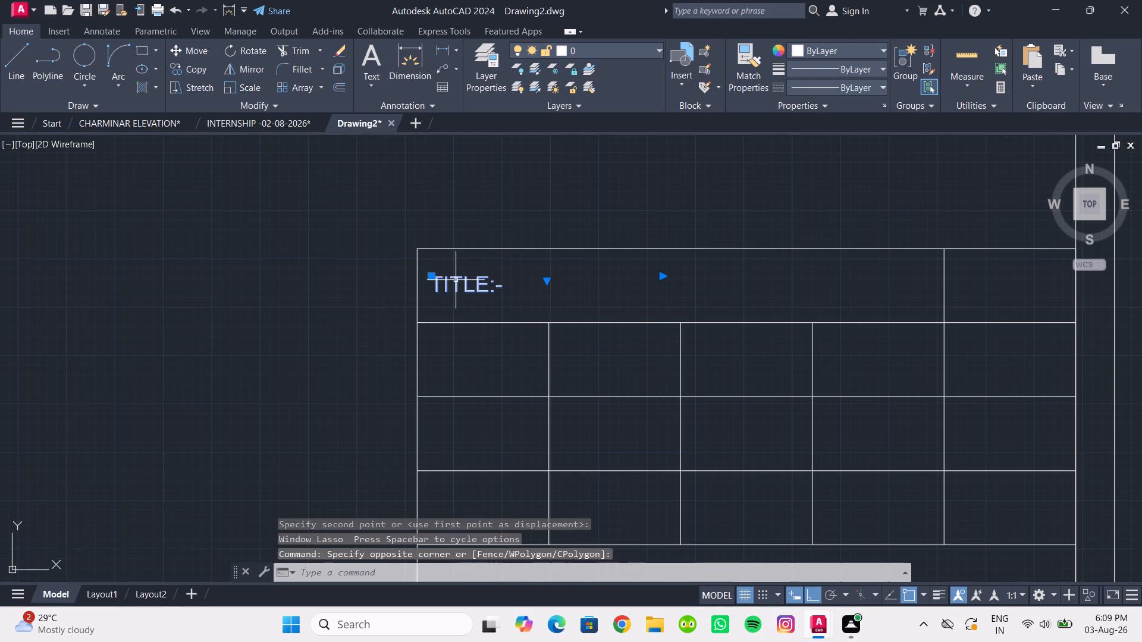
scroll(456, 280, "down", 1, "ctrl")
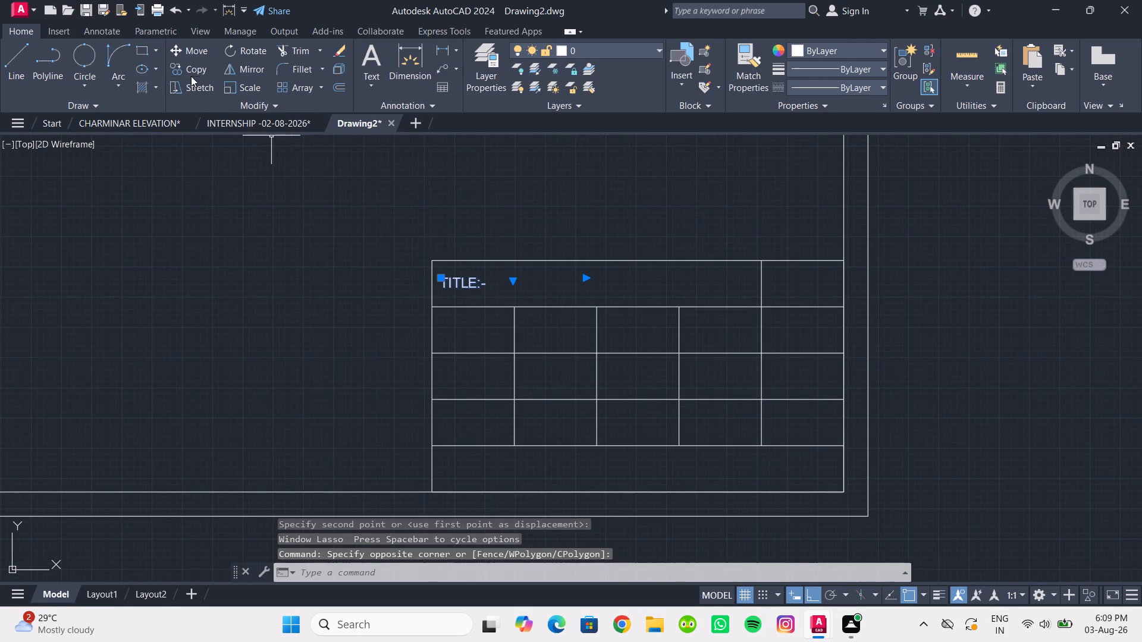
left_click(192, 73)
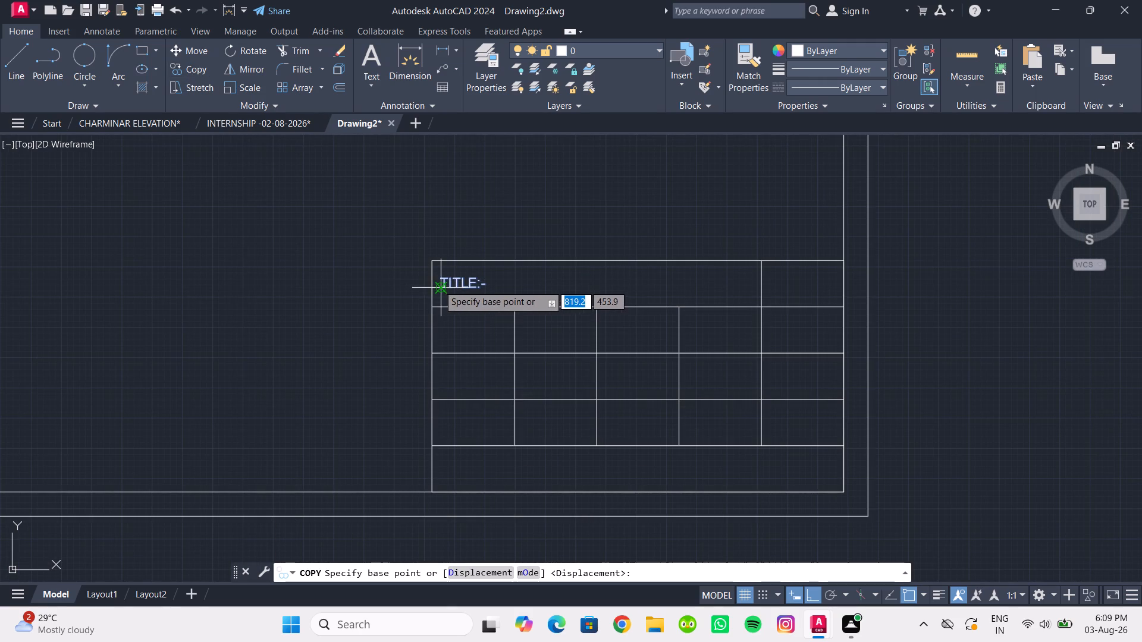
left_click_drag(444, 282, 451, 326)
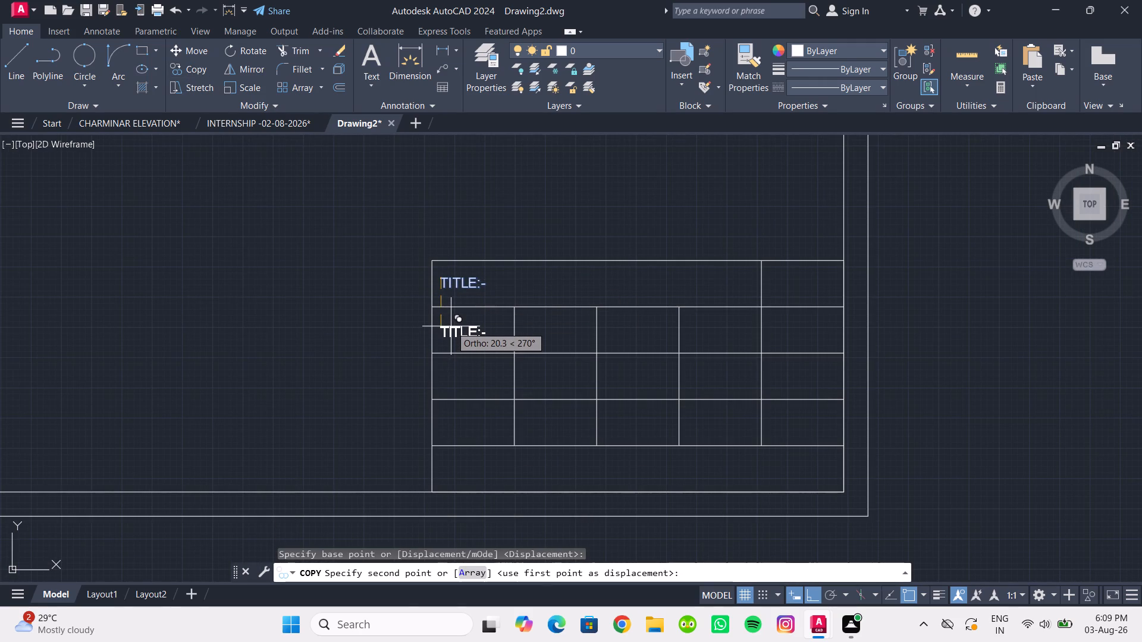
left_click_drag(451, 326, 450, 326)
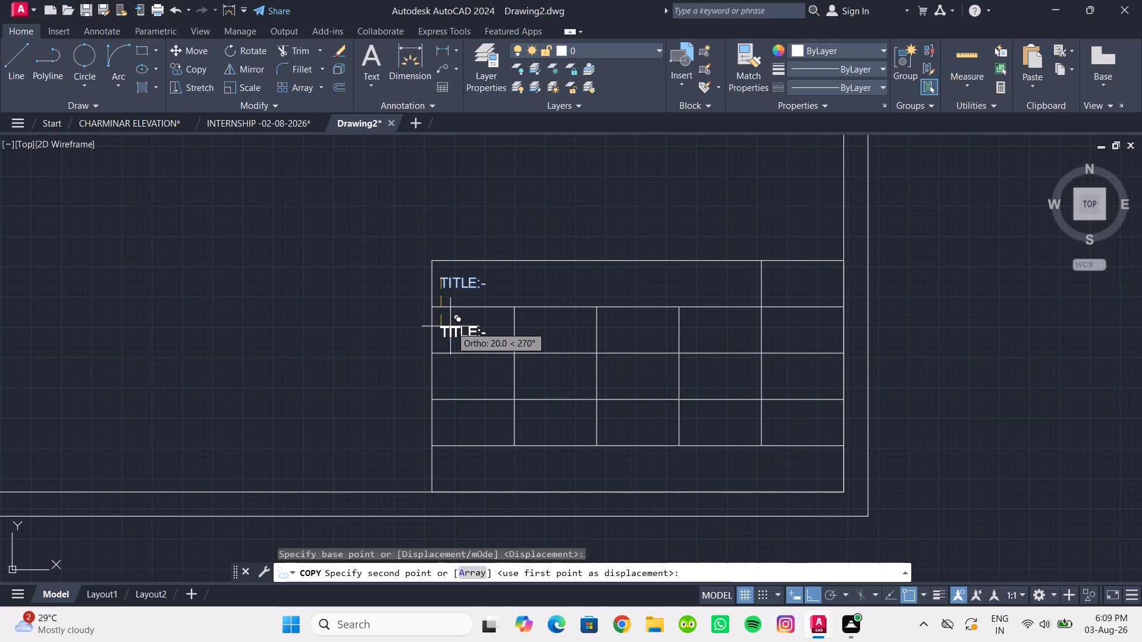
left_click_drag(450, 326, 448, 326)
left_click(448, 326)
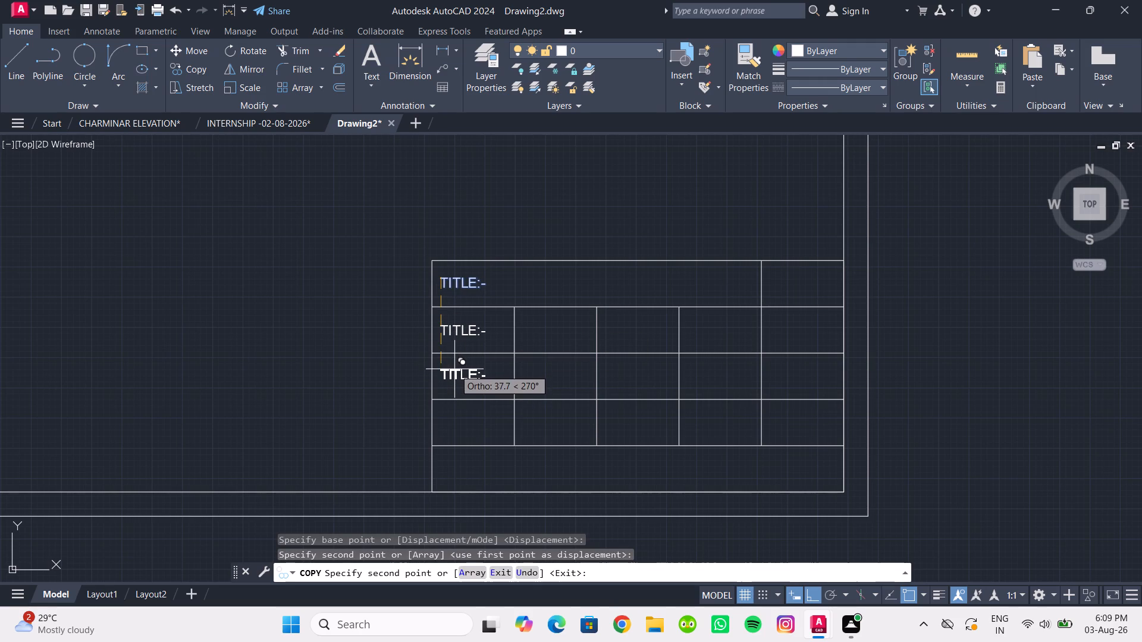
left_click(454, 369)
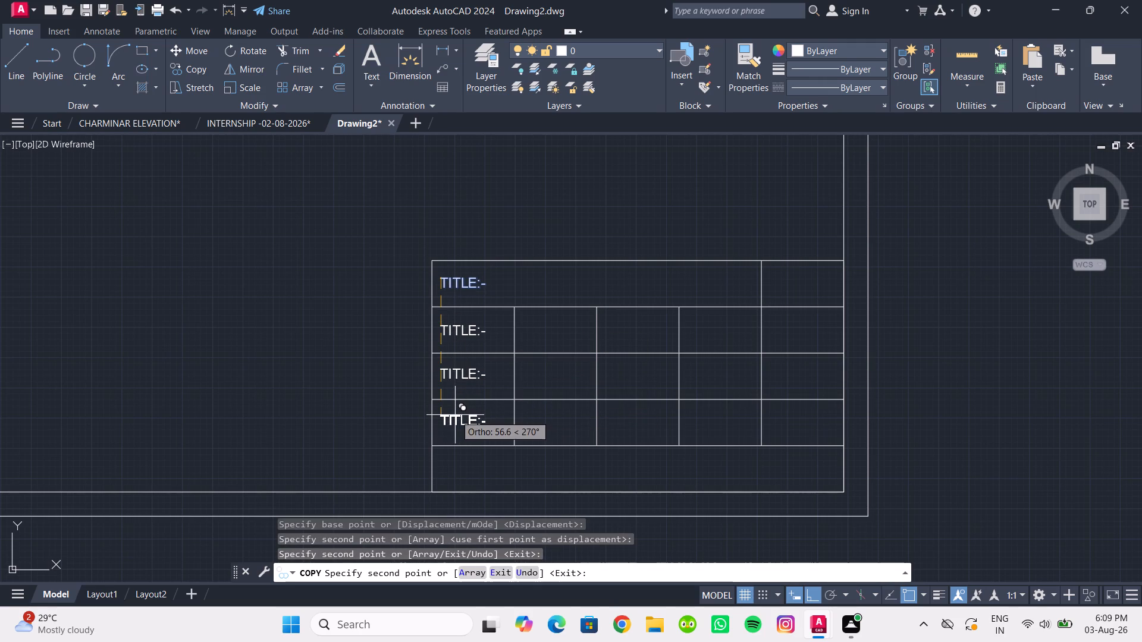
left_click(455, 415)
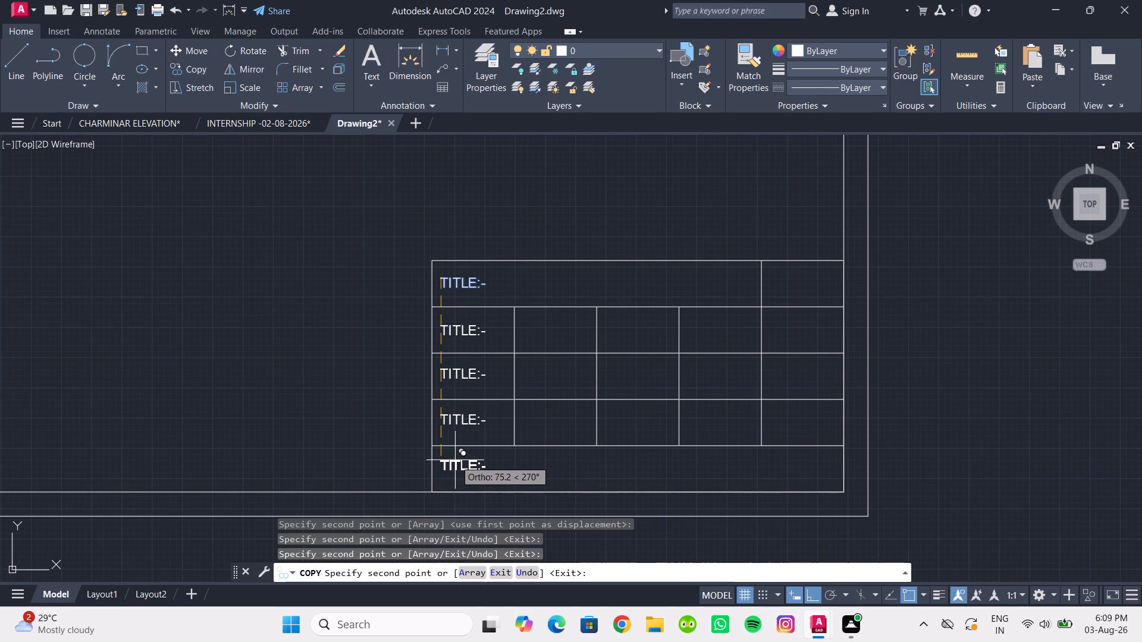
left_click(455, 460)
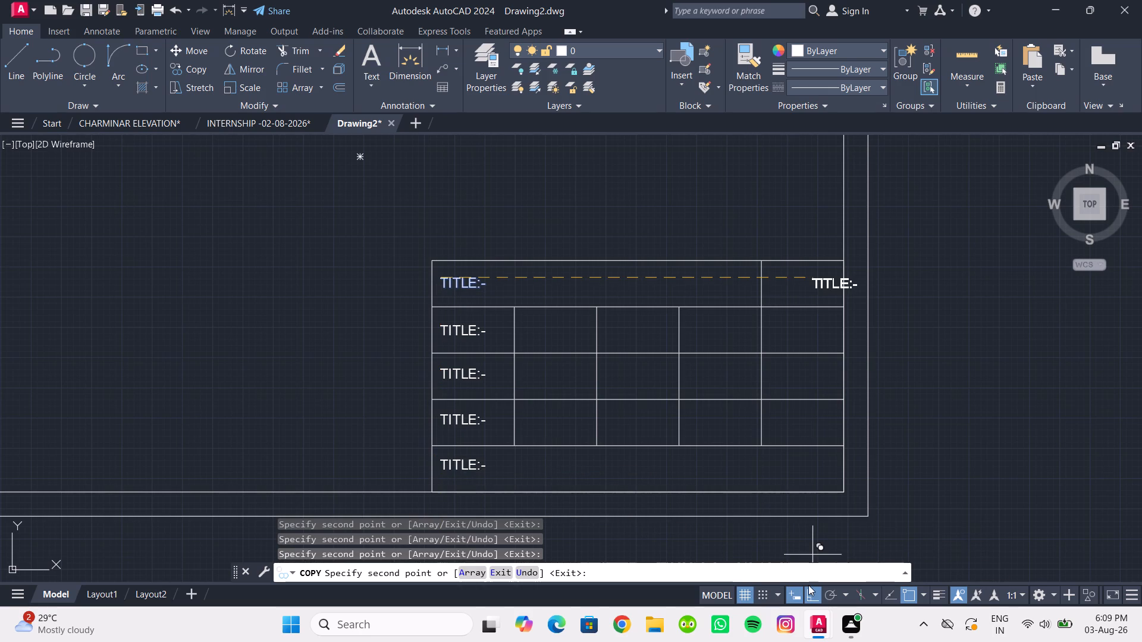
With Ortho off, copy the "TITLE:-" label into the third-column cells of the three middle rows and the top row's narrow end cell.
left_click(808, 596)
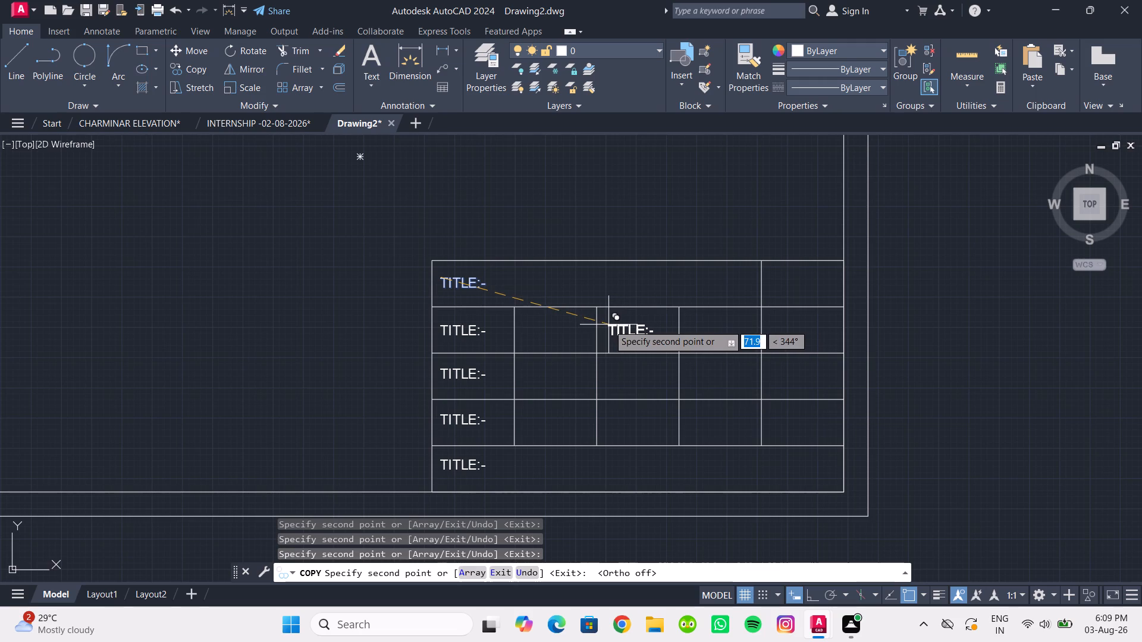
left_click(607, 323)
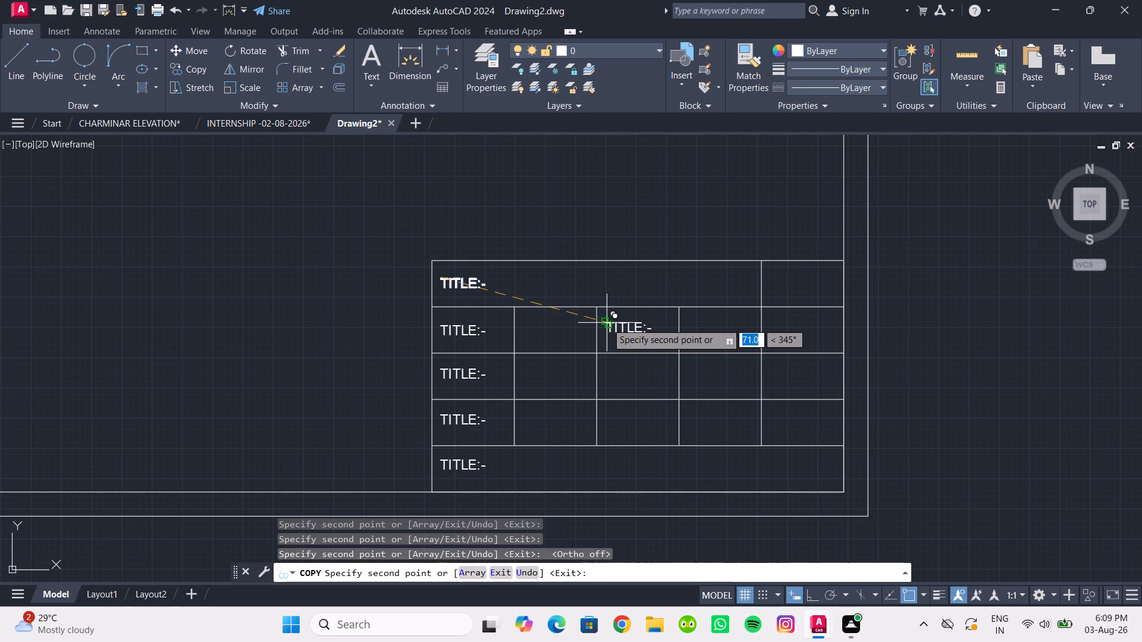
left_click(605, 370)
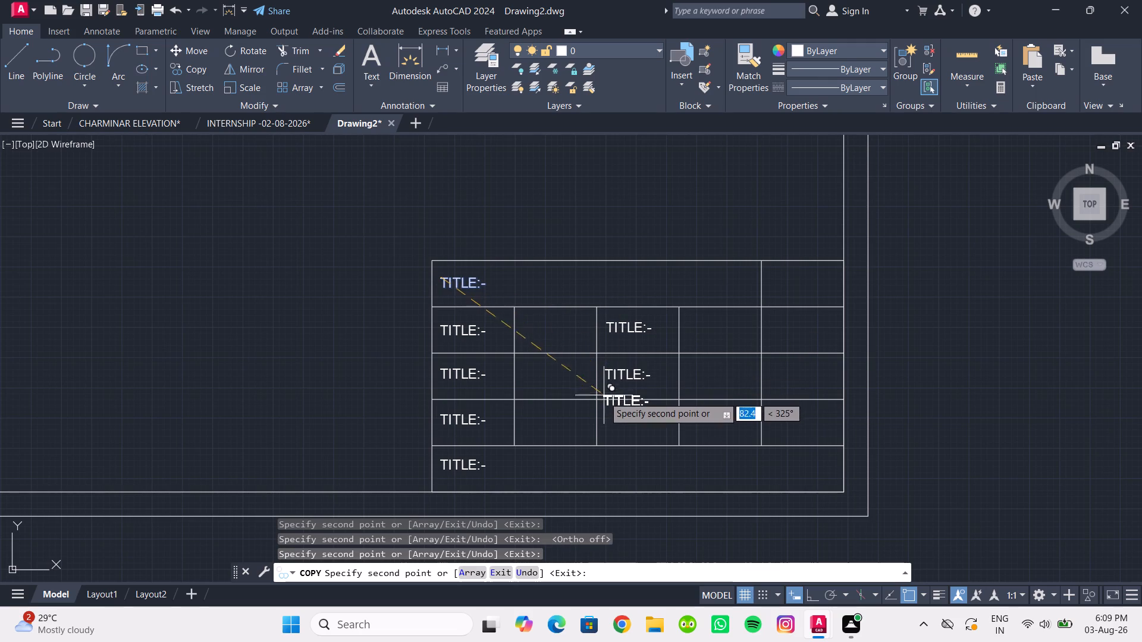
left_click(606, 413)
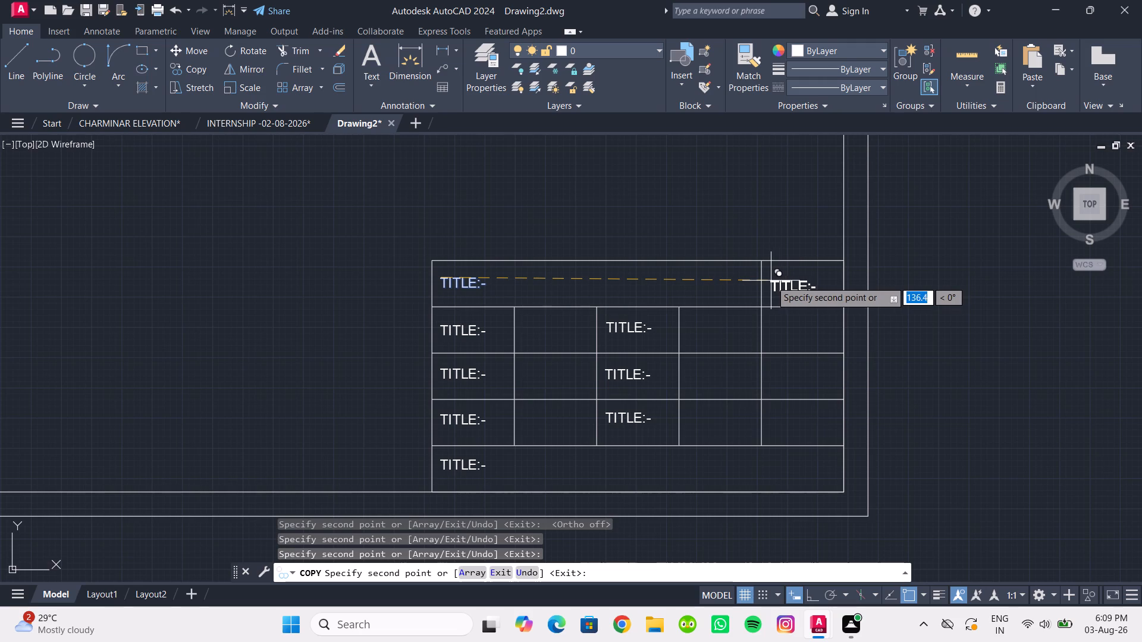
left_click(771, 281)
key("Escape")
key("Escape")
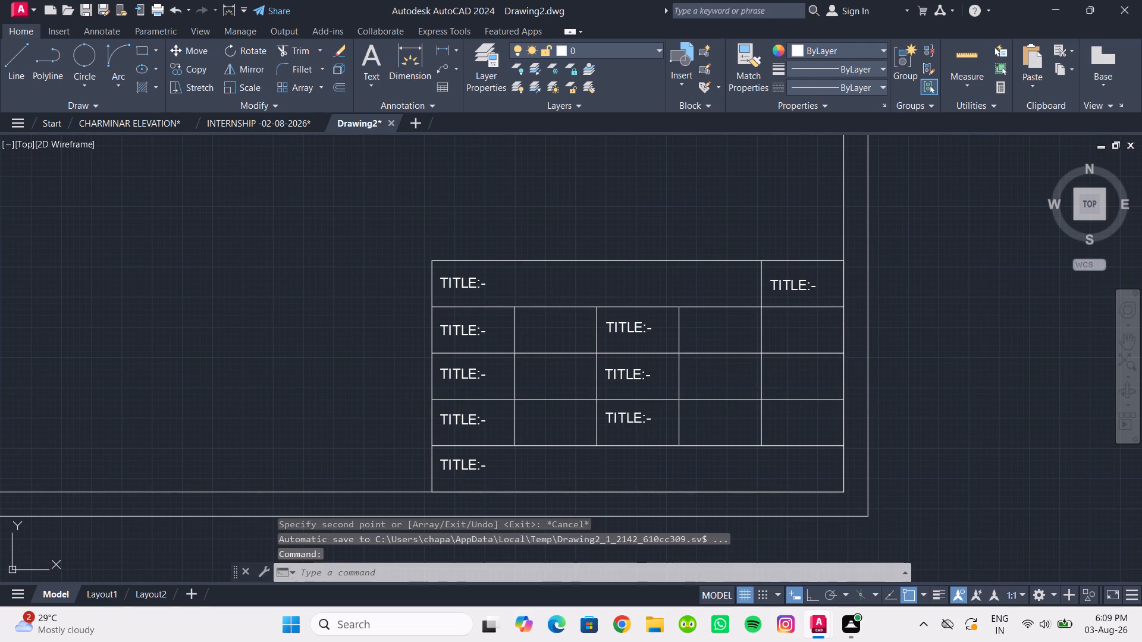
Change the "TITLE:-" label in the second row's first cell to "SHEET NO:".
double_click(462, 333)
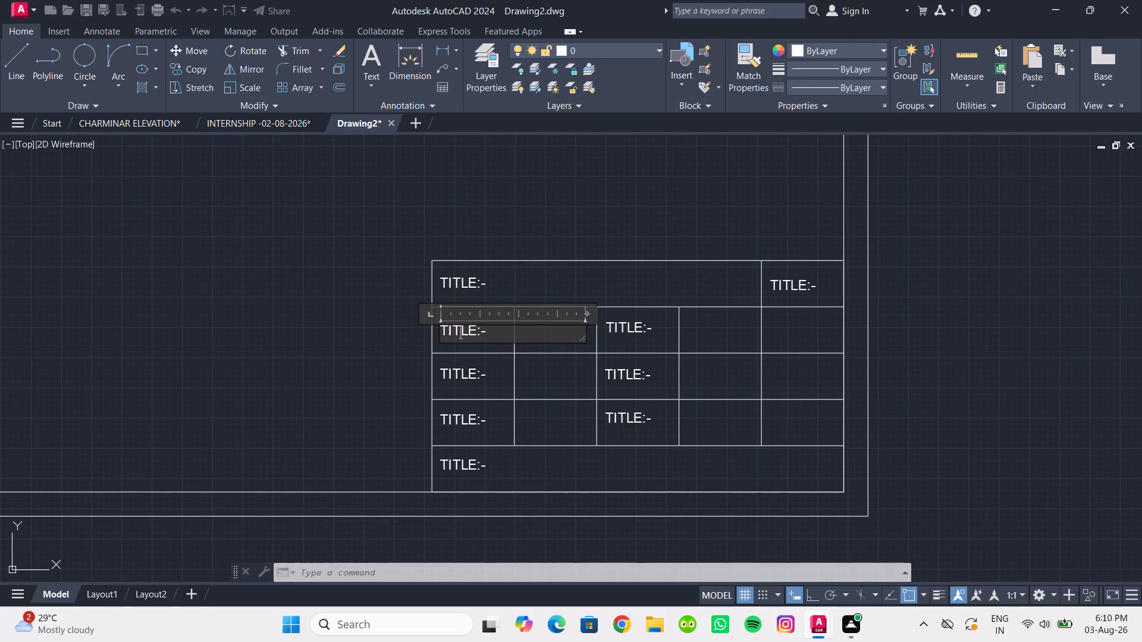
left_click(490, 331)
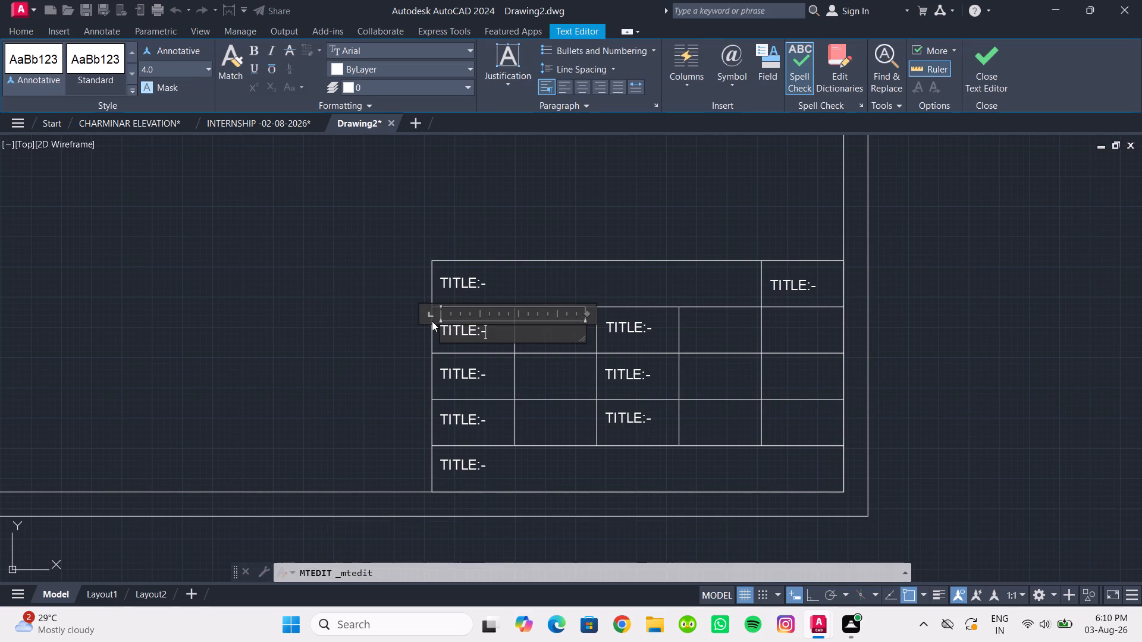
left_click_drag(491, 329, 425, 329)
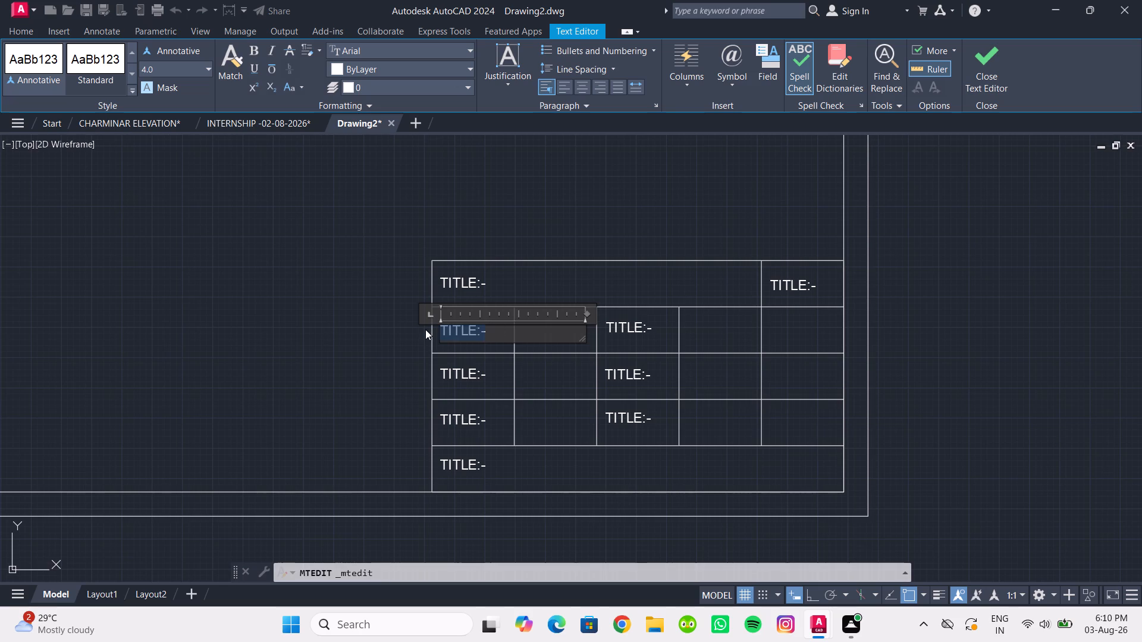
type("SHEET M")
key("BackSpace")
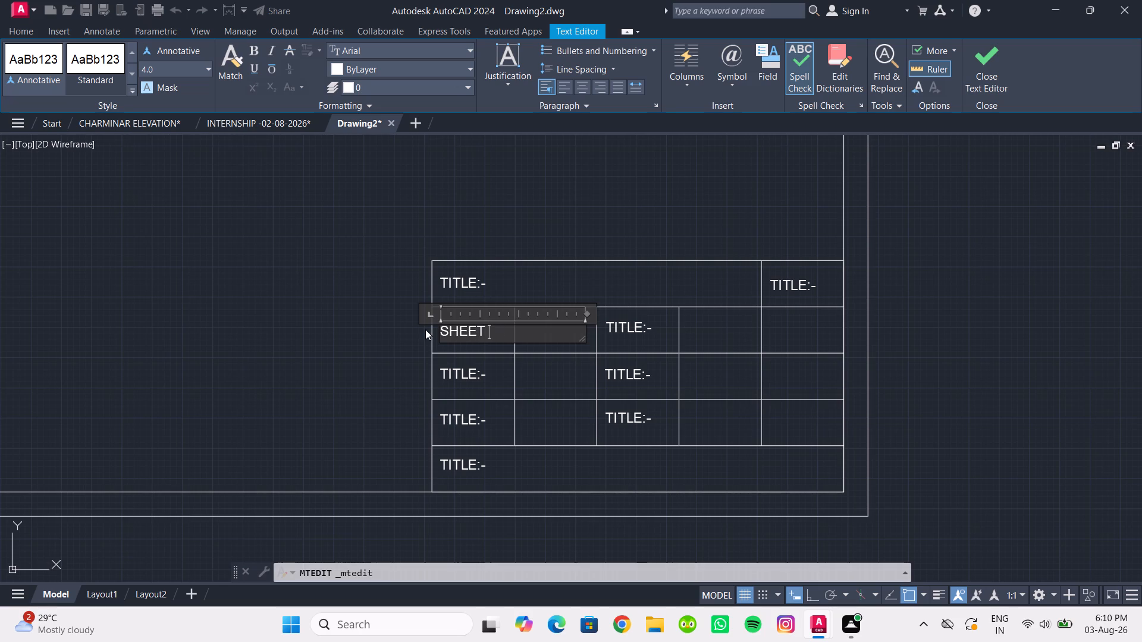
type("NO")
key("semicolon")
key("BackSpace")
key("shift+colon")
left_click_drag(440, 319, 403, 324)
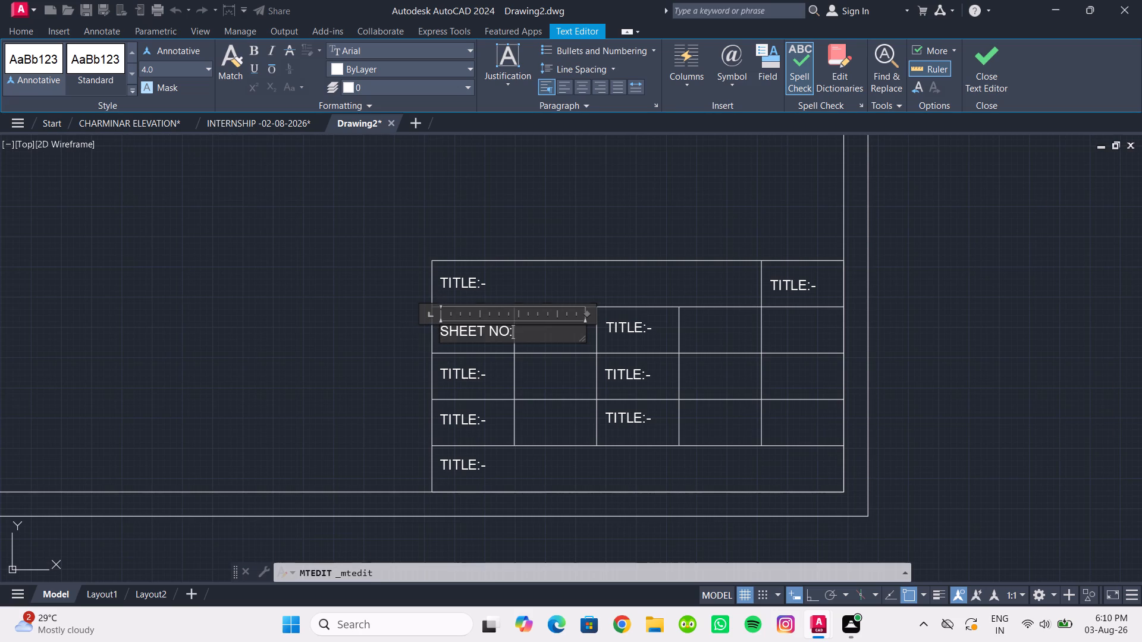
left_click(427, 337)
double_click(468, 334)
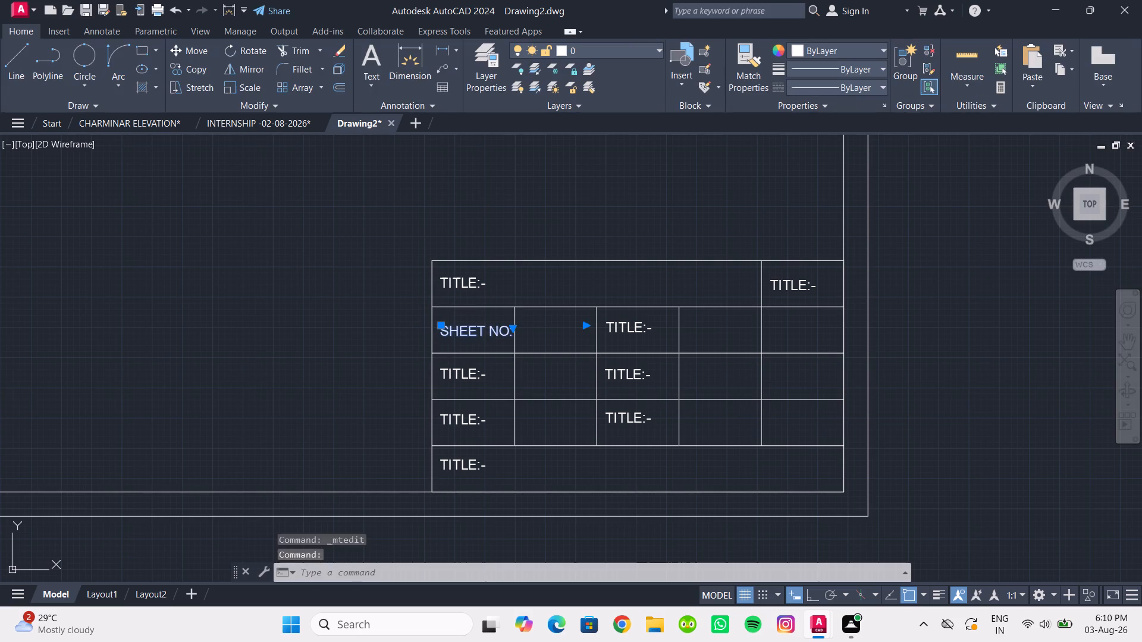
left_click(385, 342)
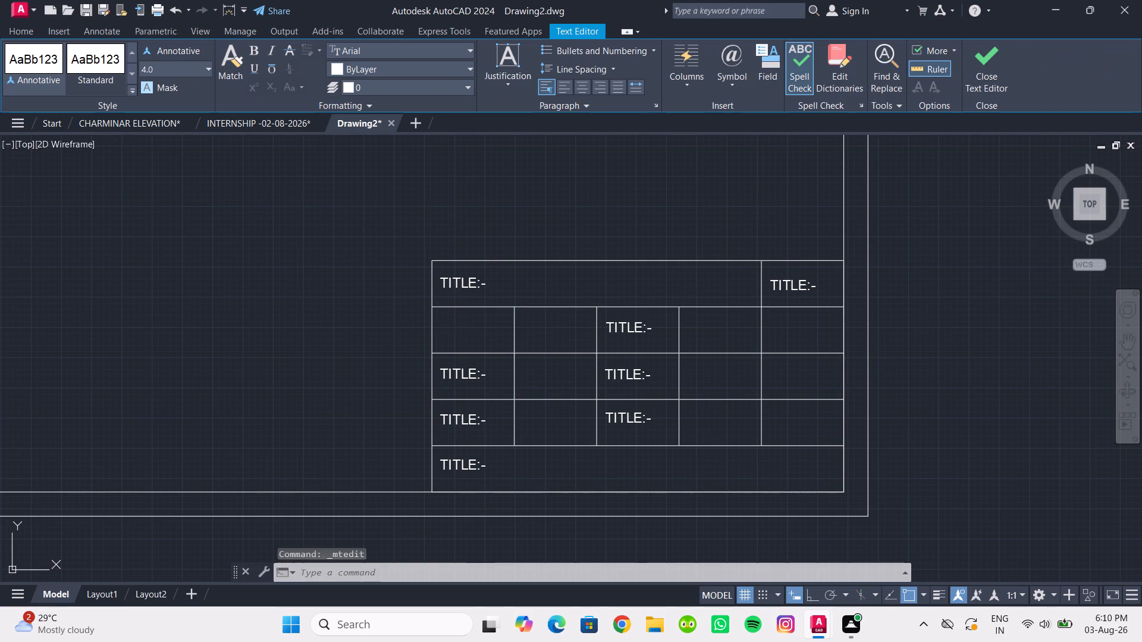
Move the "SHEET NO:" label about 2.5 mm to the left so it fits inside its cell.
left_click(461, 332)
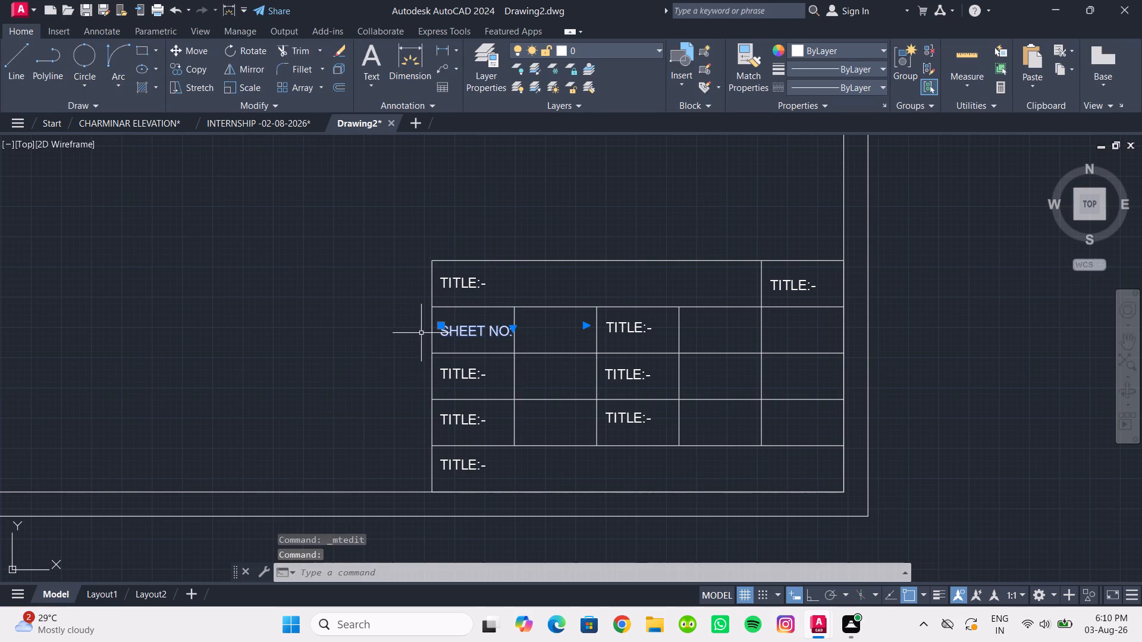
left_click(193, 55)
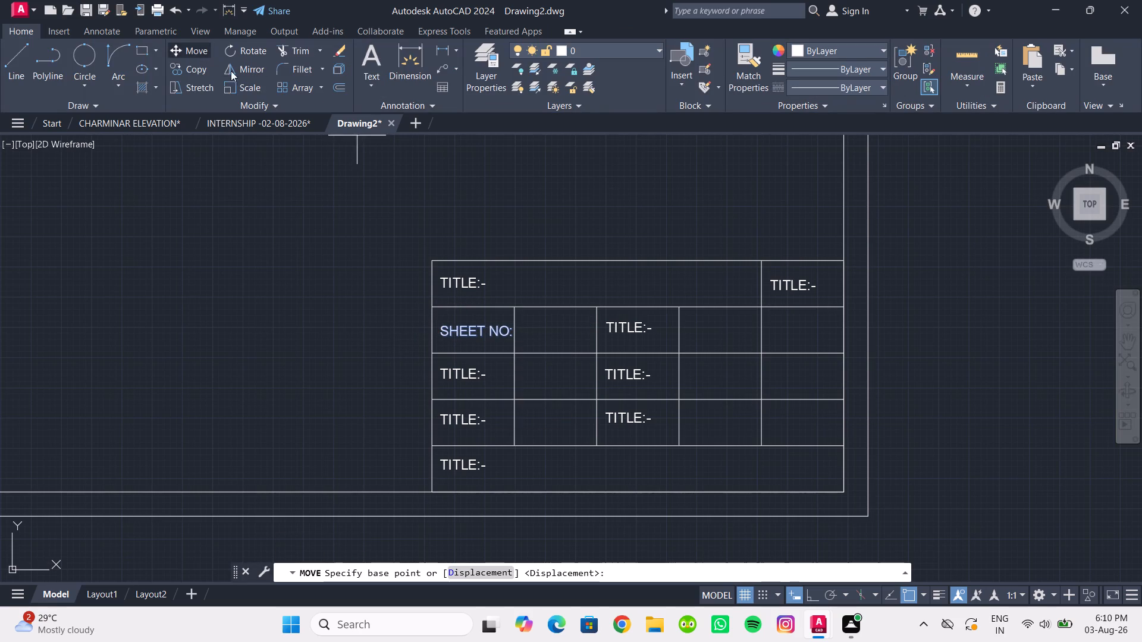
scroll(403, 254, "up", 1, "ctrl")
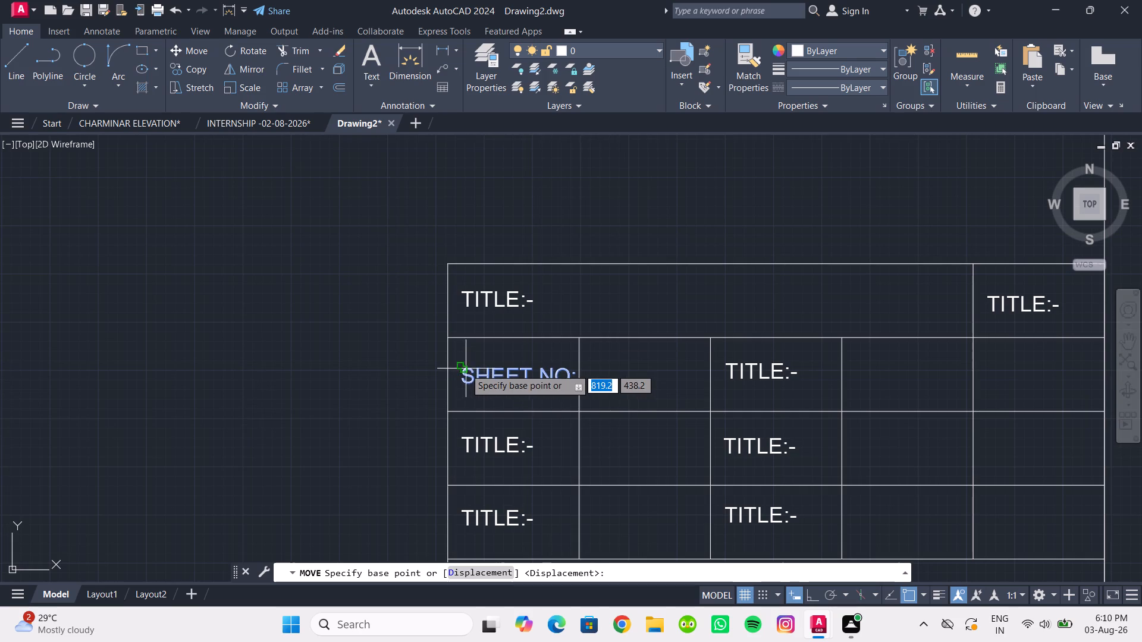
left_click_drag(457, 370, 425, 396)
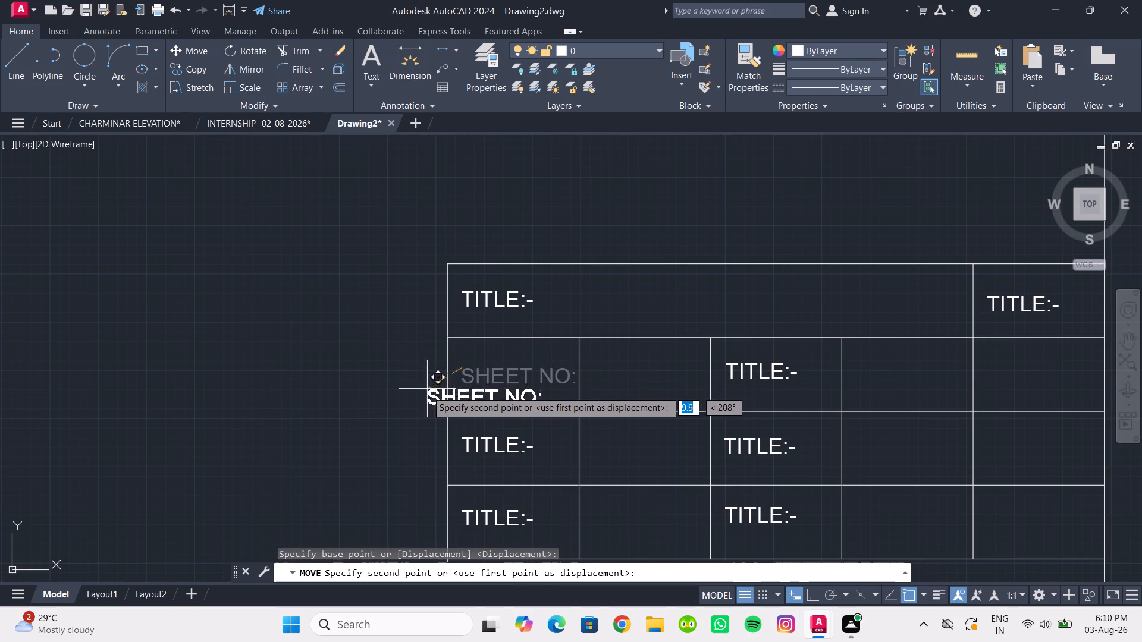
left_click_drag(425, 396, 454, 396)
scroll(454, 396, "down", 1)
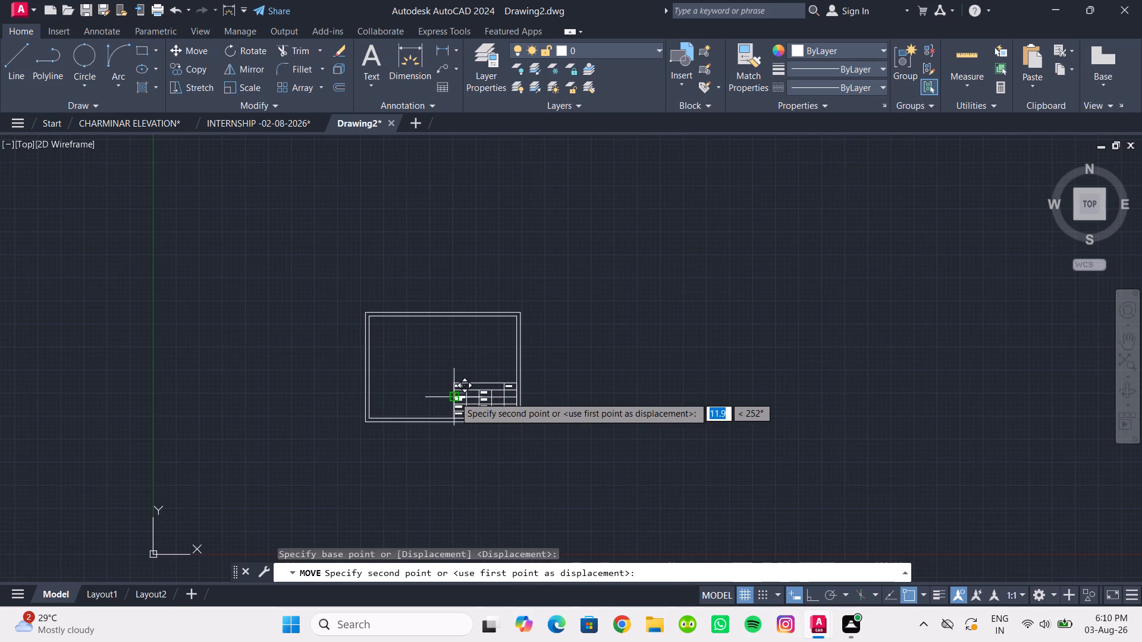
scroll(454, 396, "up", 9, "ctrl")
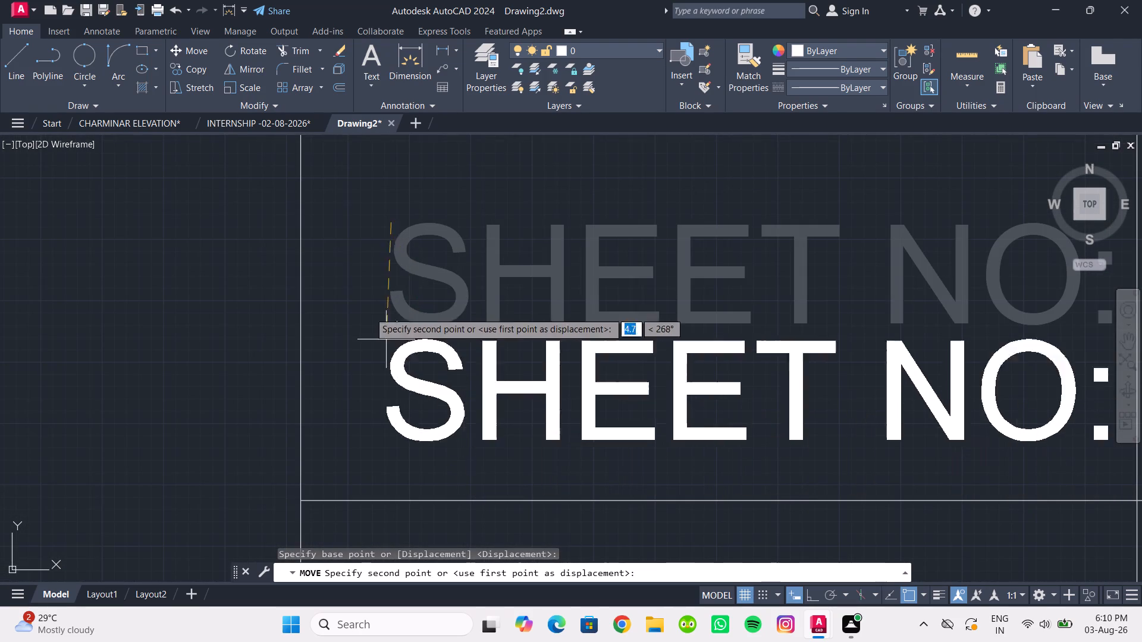
left_click(330, 224)
Add a hyphen to the end of the sheet number label so it reads "SHEET NO:-".
scroll(733, 332, "down", 3, "ctrl")
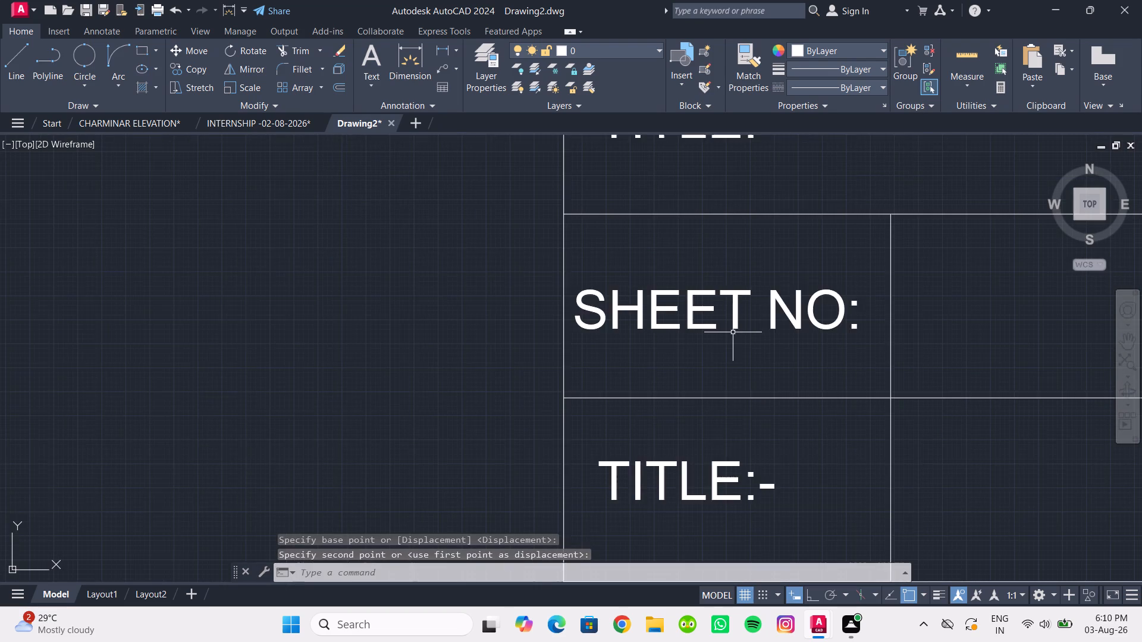
left_click(807, 316)
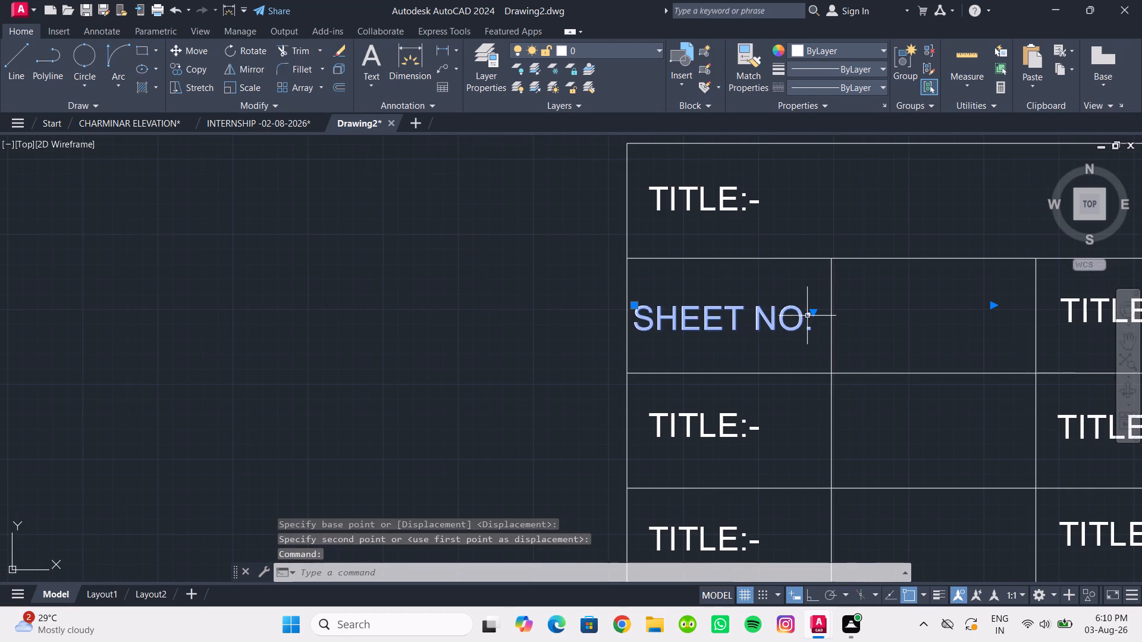
double_click(802, 319)
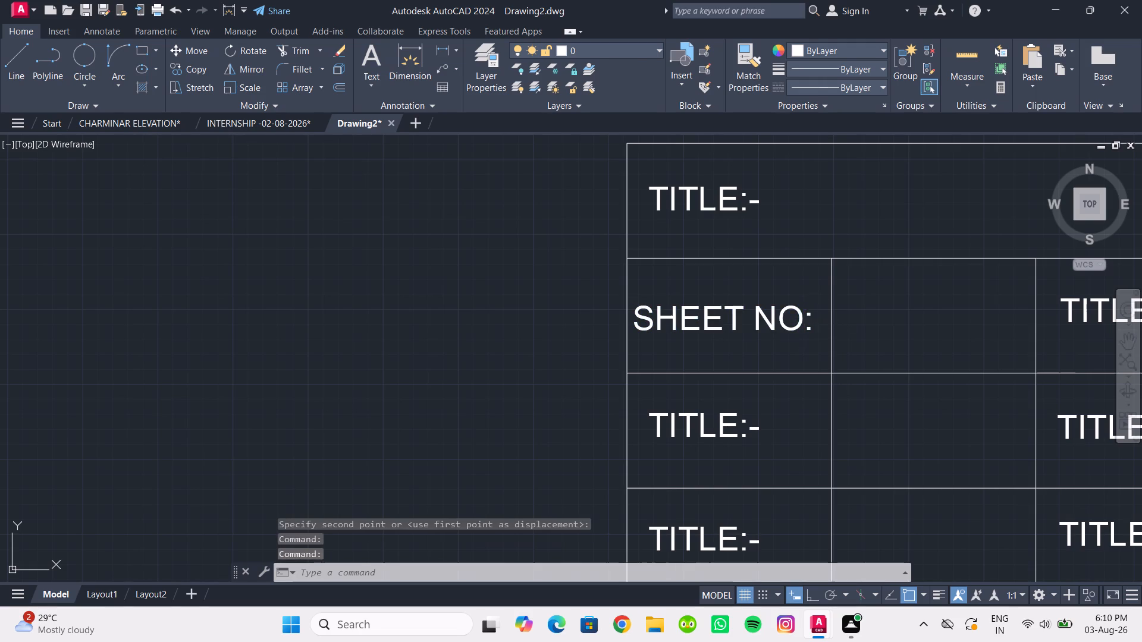
left_click(814, 319)
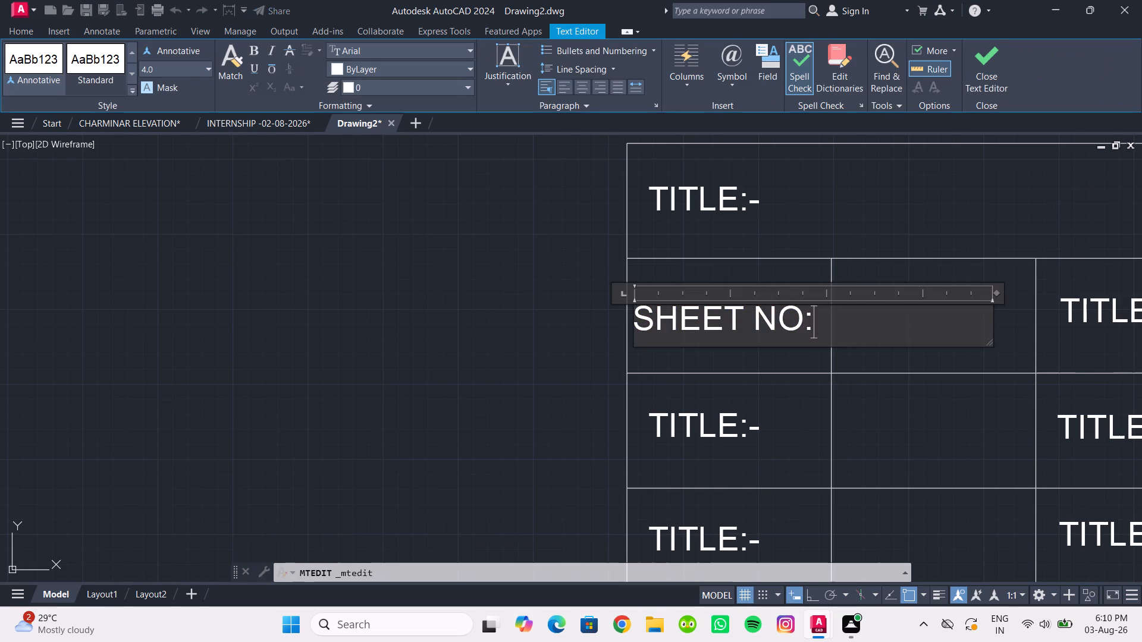
key("minus")
left_click(434, 252)
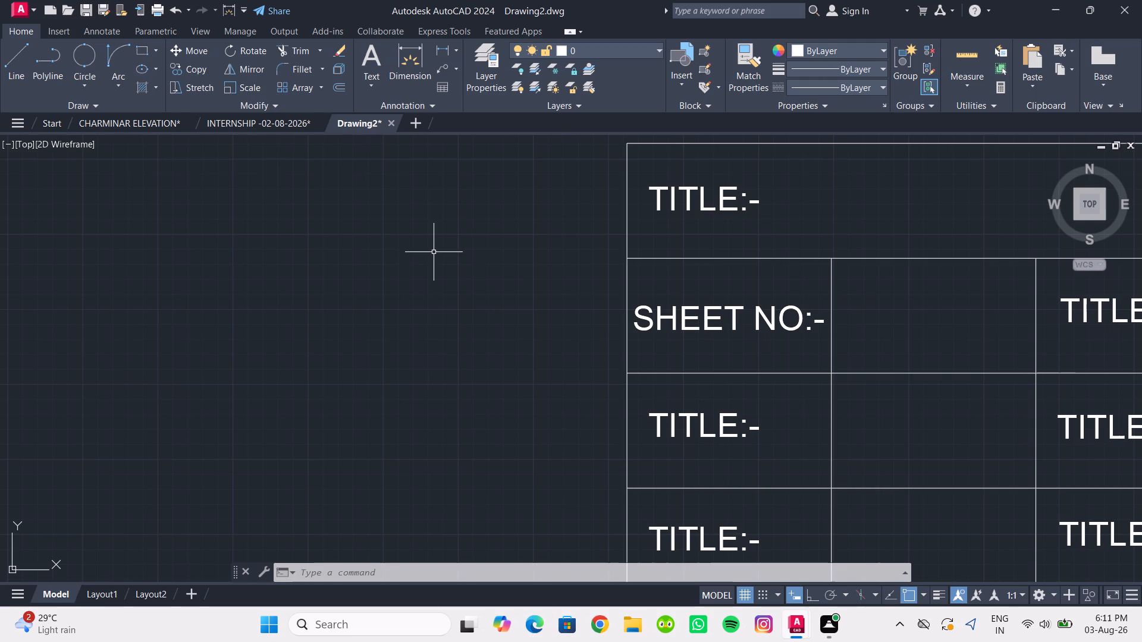
Change the "TITLE:-" label in the third row's first cell to "DATE:-".
double_click(727, 417)
left_click(736, 423)
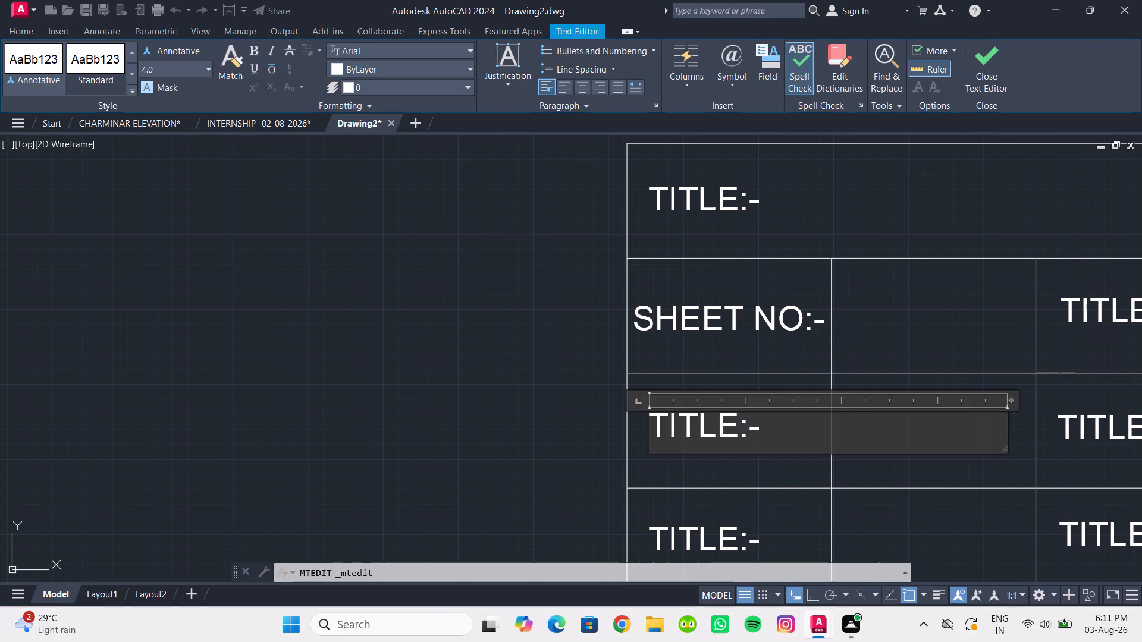
key("BackSpace")
key("BackSpace")
key("BackSpace")
key("BackSpace")
key("BackSpace")
type("DATE")
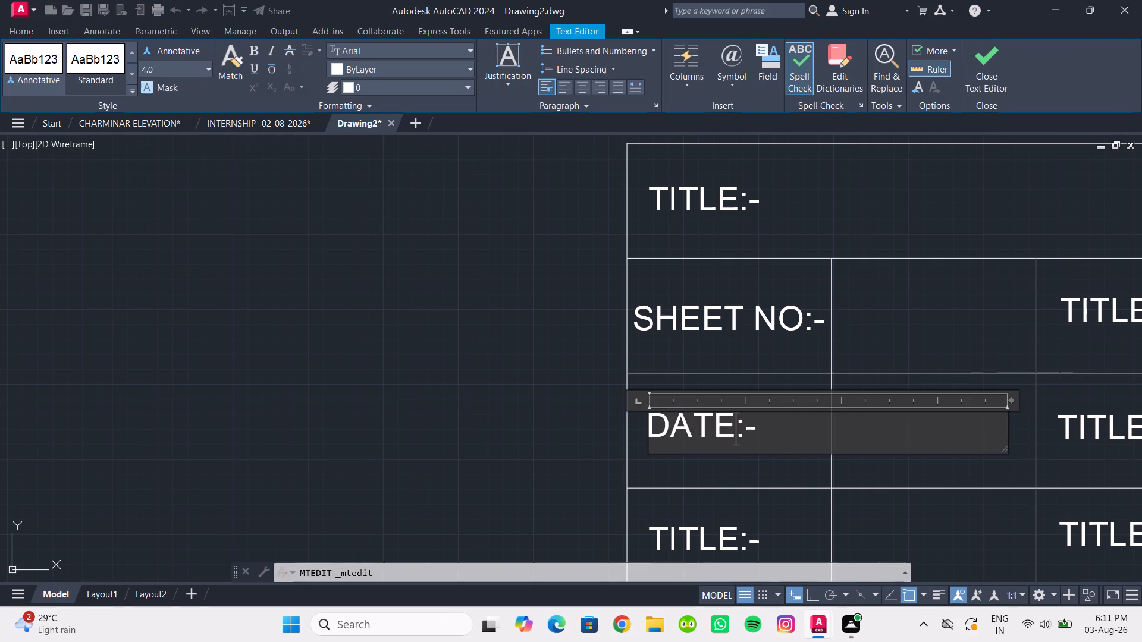
left_click(551, 408)
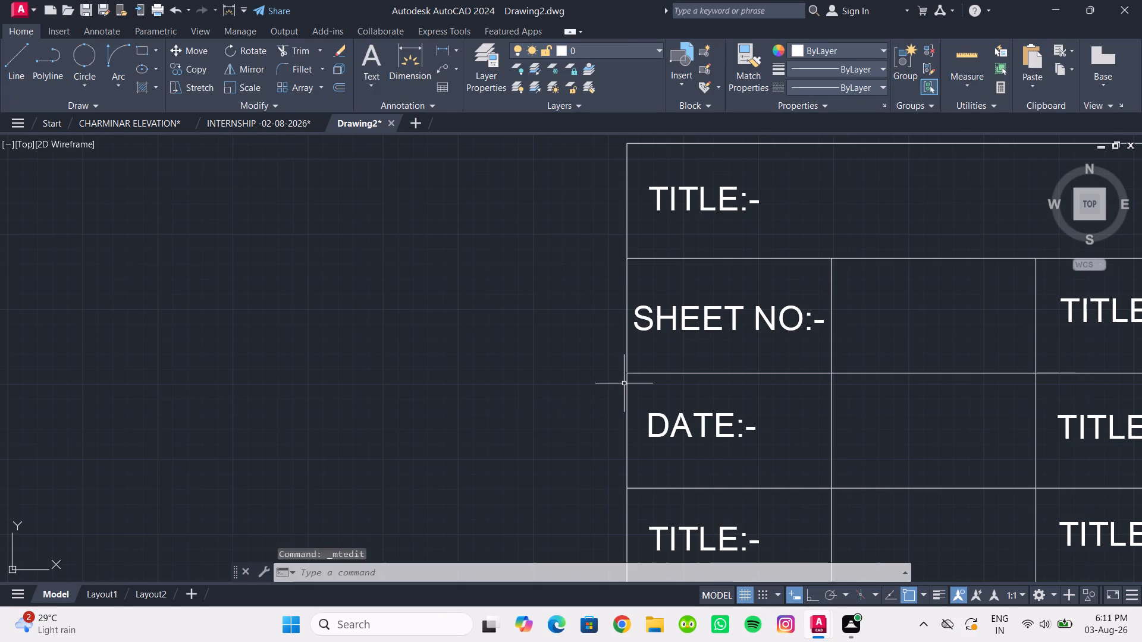
Change the "TITLE:-" label in the fourth row's first cell to "SCALE:-".
scroll(650, 398, "down", 2, "ctrl")
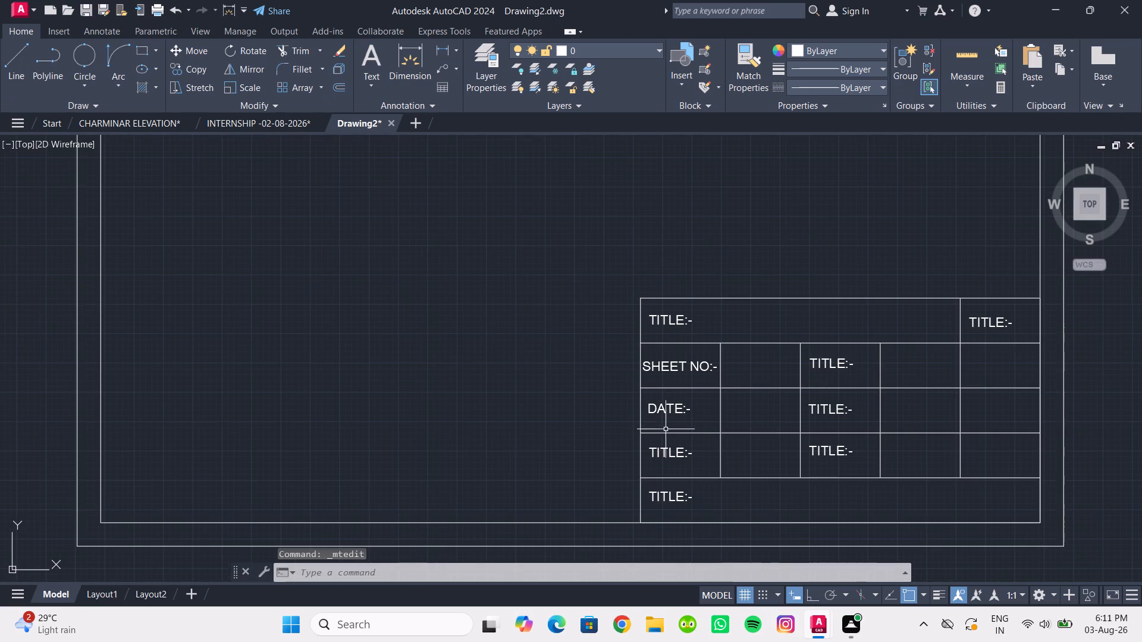
double_click(664, 449)
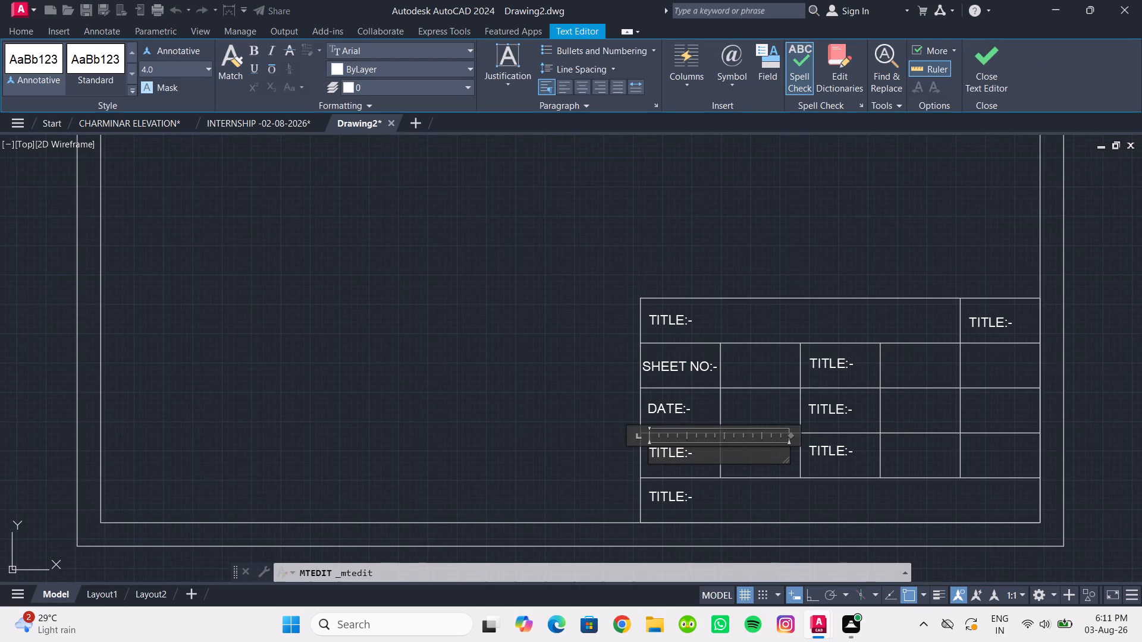
left_click(682, 449)
key("BackSpace")
key("BackSpace")
key("BackSpace")
key("BackSpace")
key("BackSpace")
key("s")
type("CALR")
key("BackSpace")
key("e")
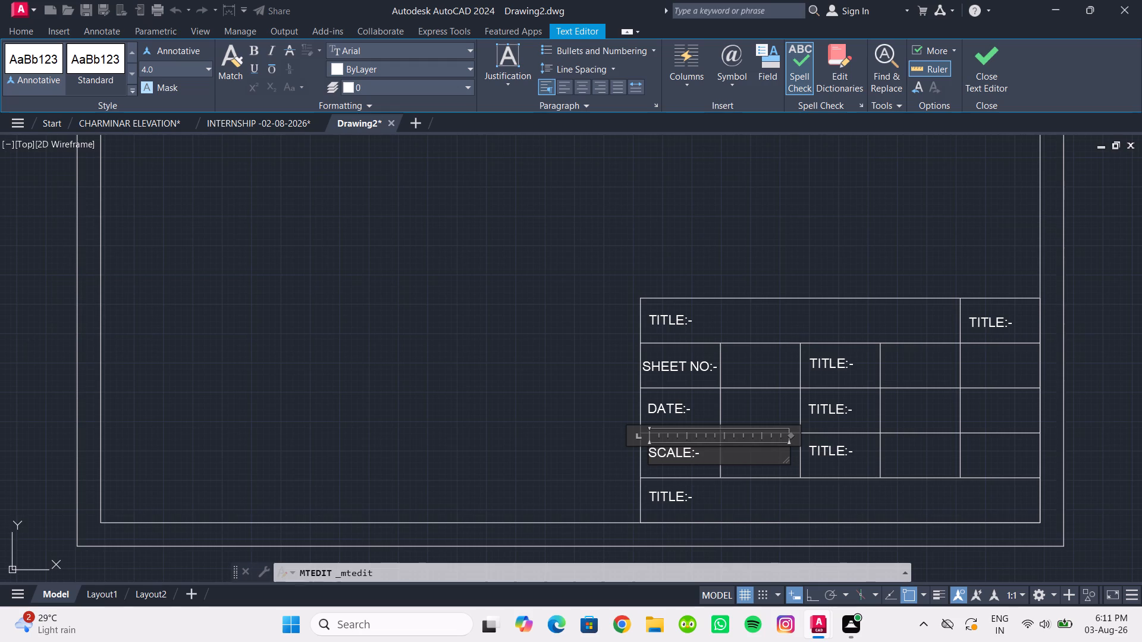
left_click(595, 476)
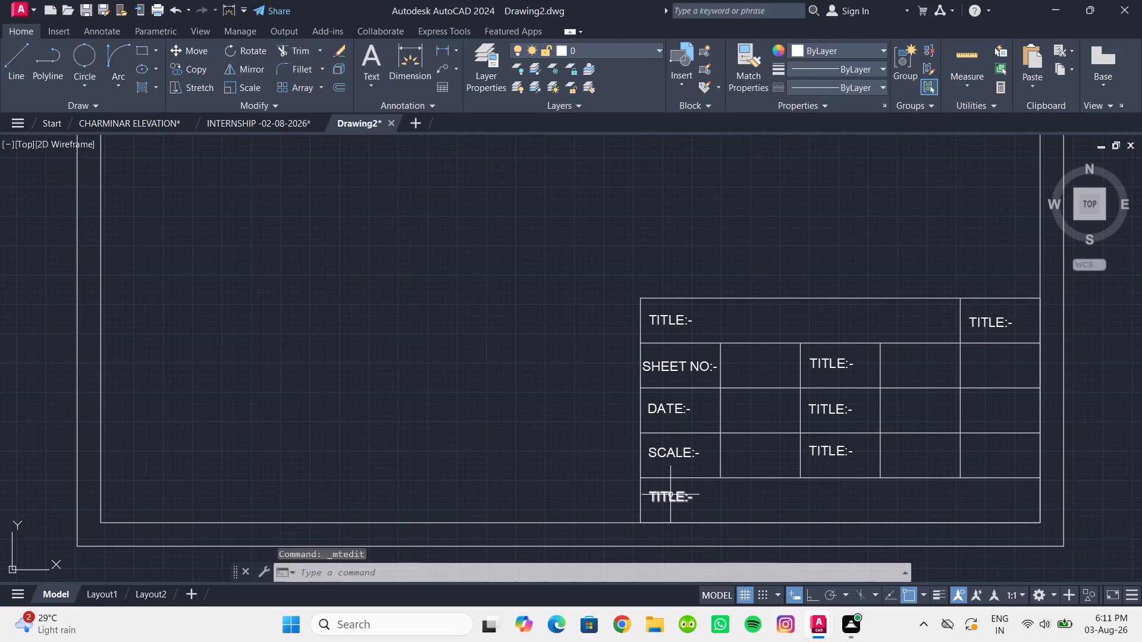
Open the "TITLE:-" label in the title block's bottom row for editing.
double_click(670, 495)
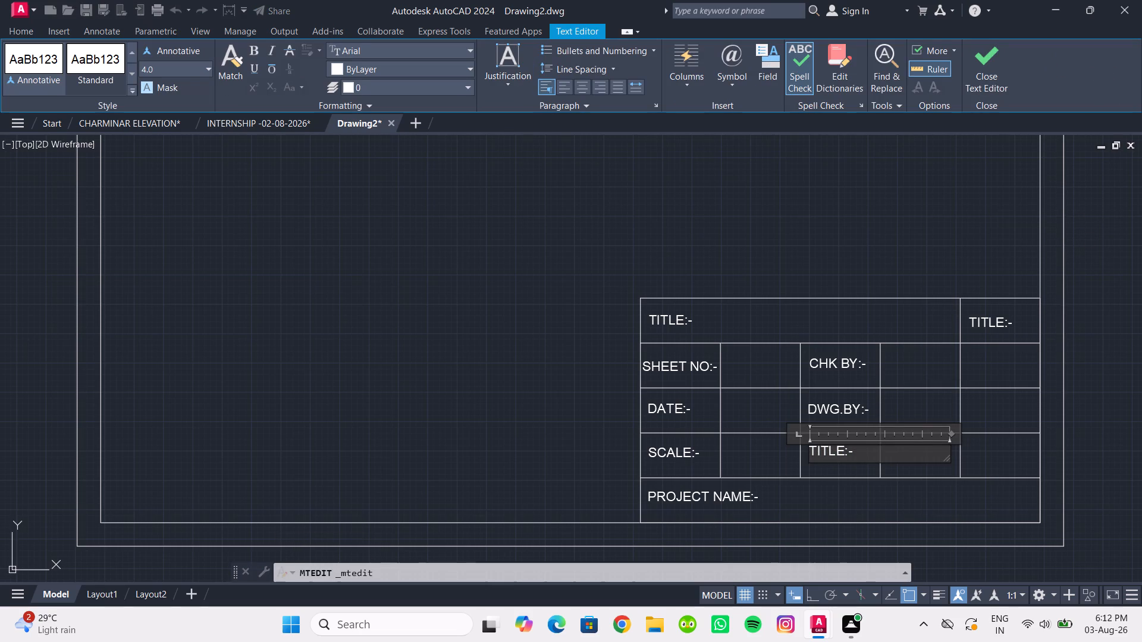
Change the "TITLE:-" label in the fourth row's third-column cell to "APP.BY:-".
left_click(843, 450)
key("BackSpace")
key("BackSpace")
key("BackSpace")
key("BackSpace")
key("BackSpace")
type("APP.BY")
left_click(542, 383)
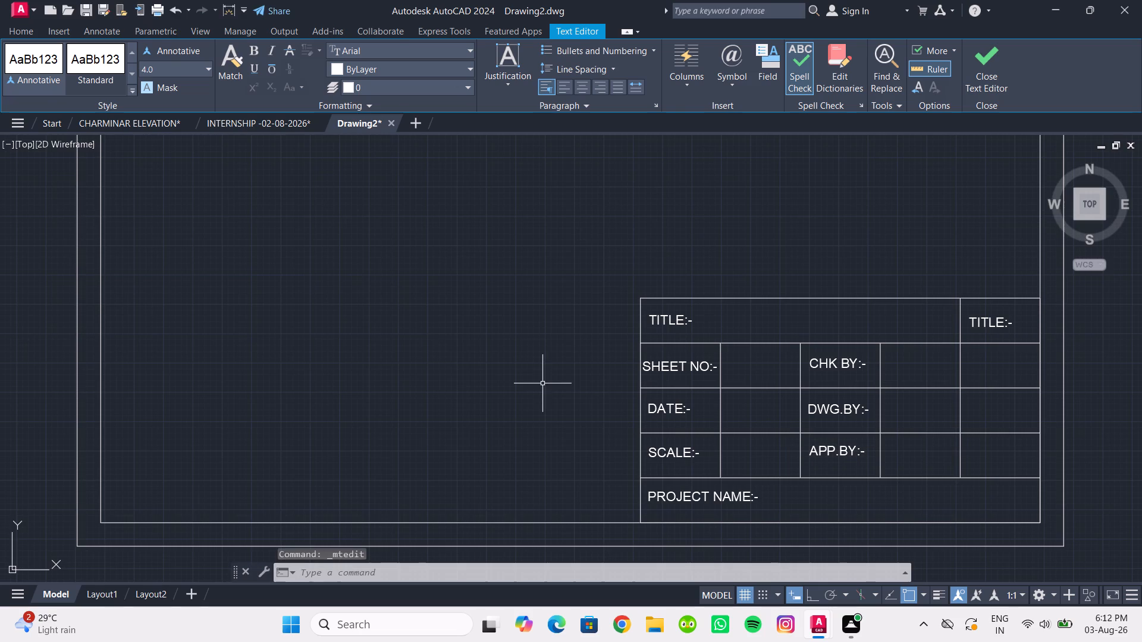
Change the "TITLE:-" label in the top row's narrow end cell to "SIGN:-".
double_click(988, 317)
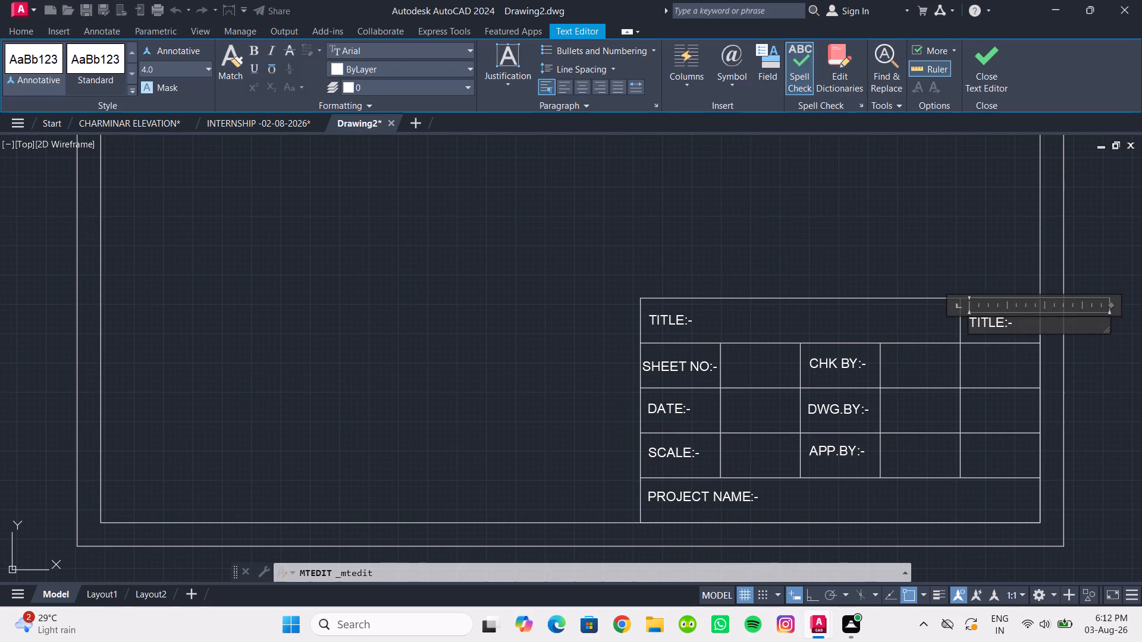
left_click(1002, 317)
key("BackSpace")
key("BackSpace")
key("BackSpace")
key("BackSpace")
key("BackSpace")
type("SIGN")
left_click(673, 222)
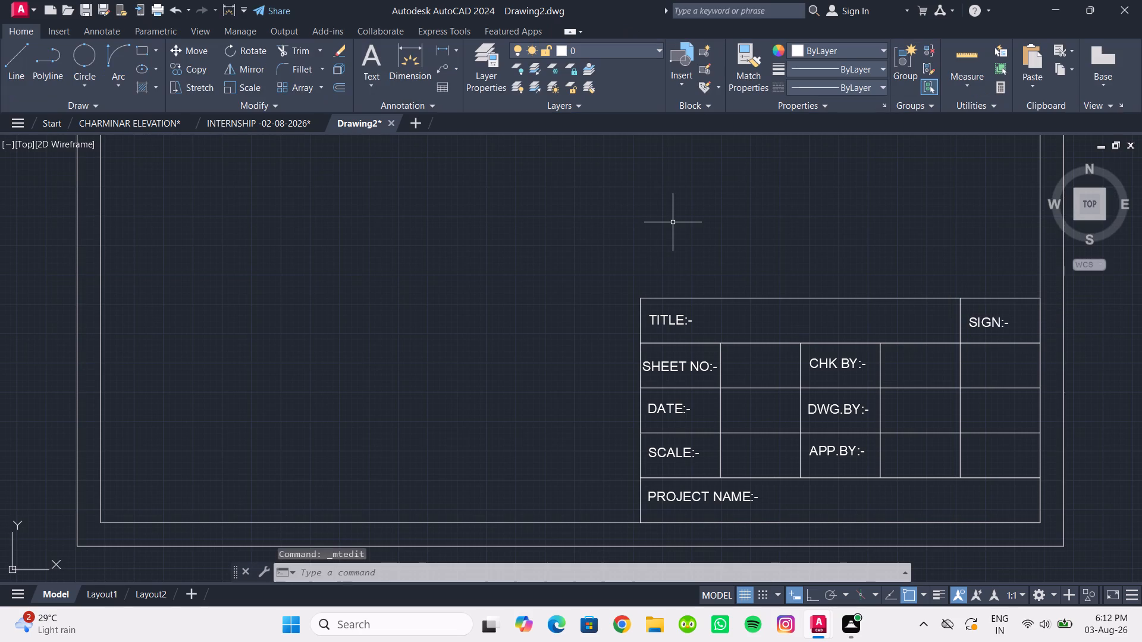
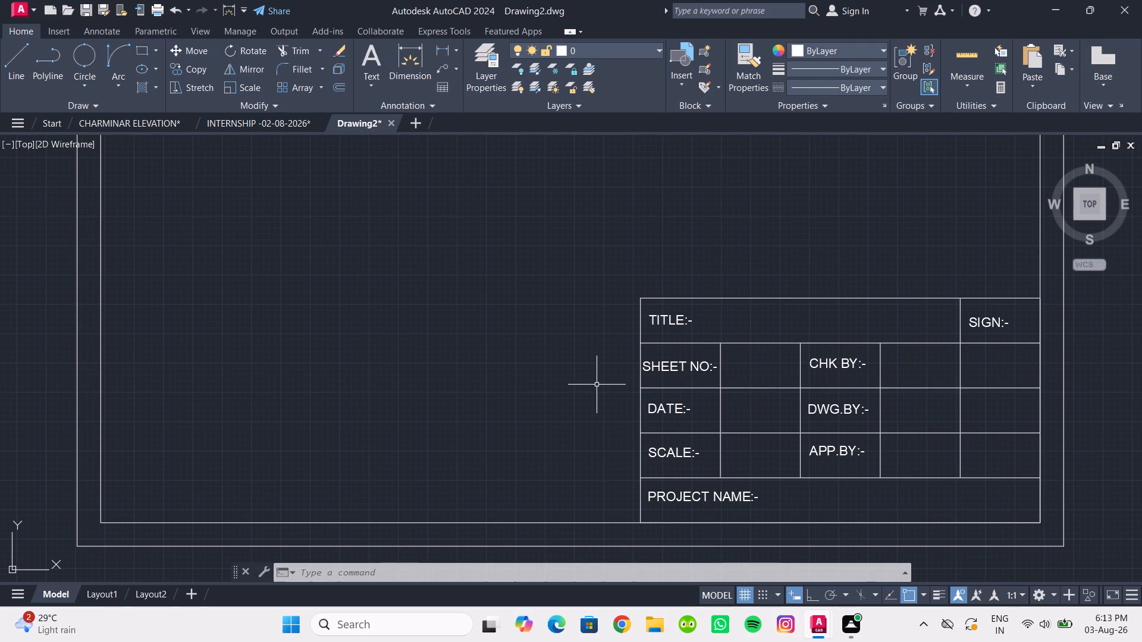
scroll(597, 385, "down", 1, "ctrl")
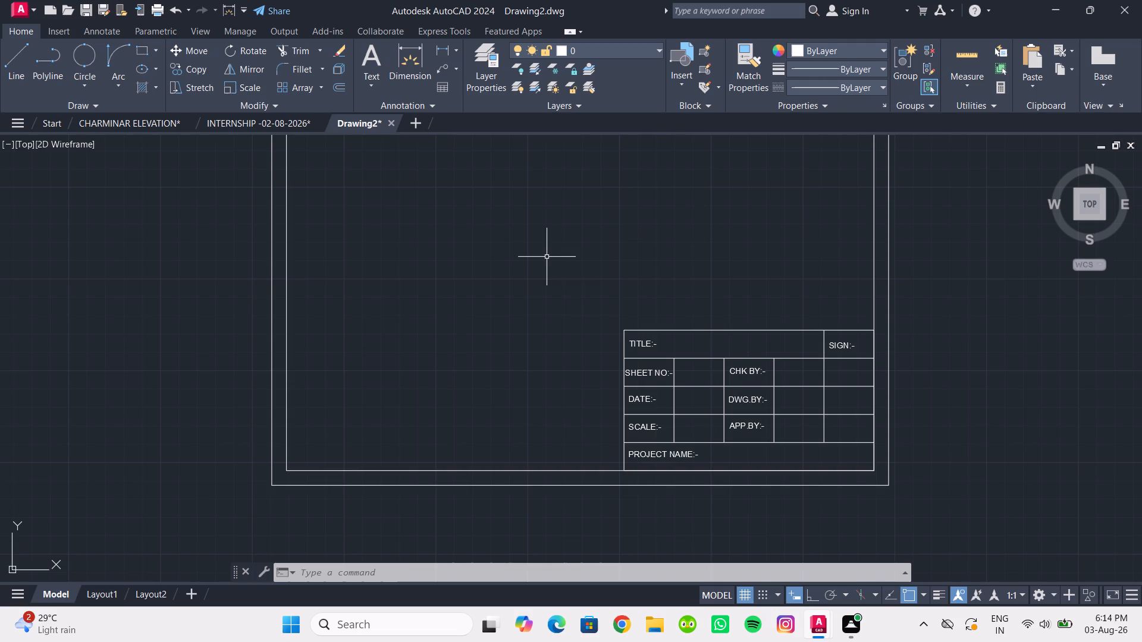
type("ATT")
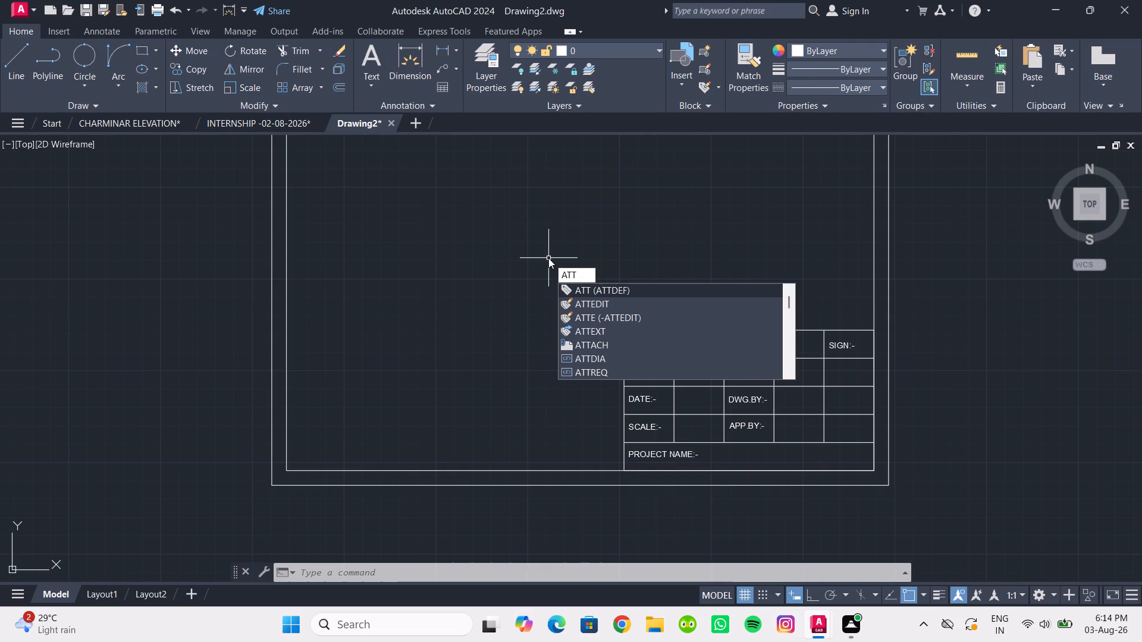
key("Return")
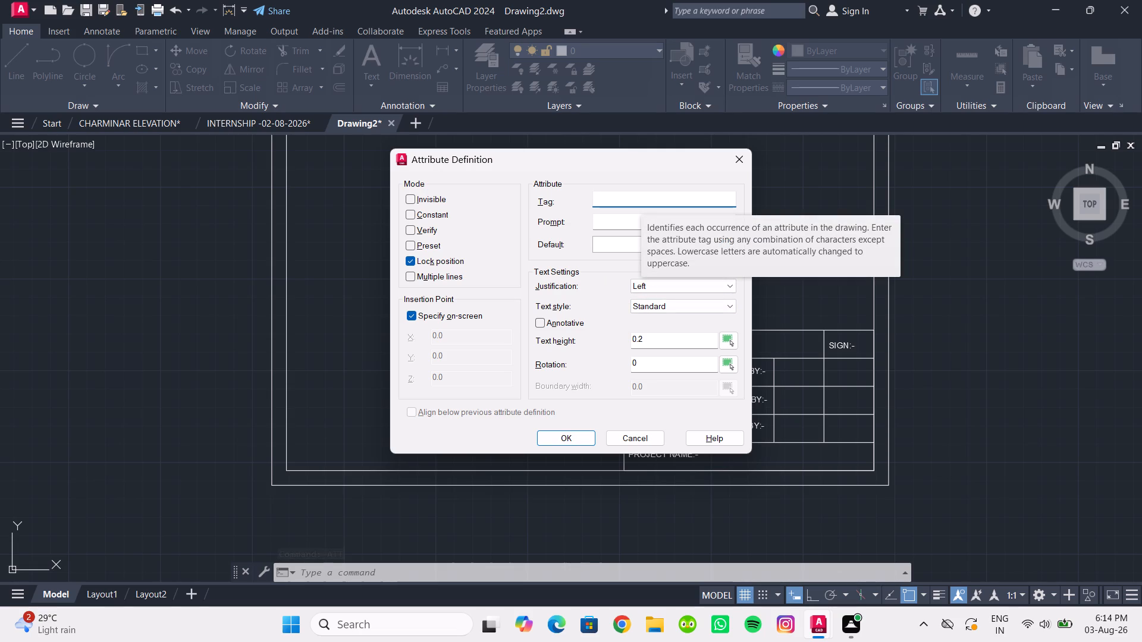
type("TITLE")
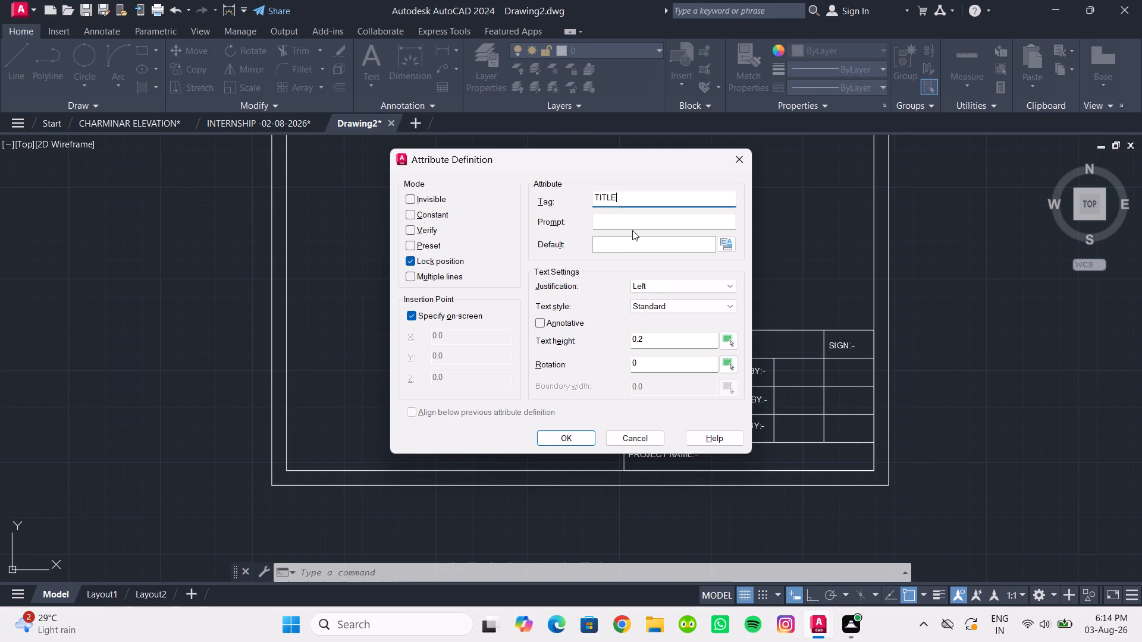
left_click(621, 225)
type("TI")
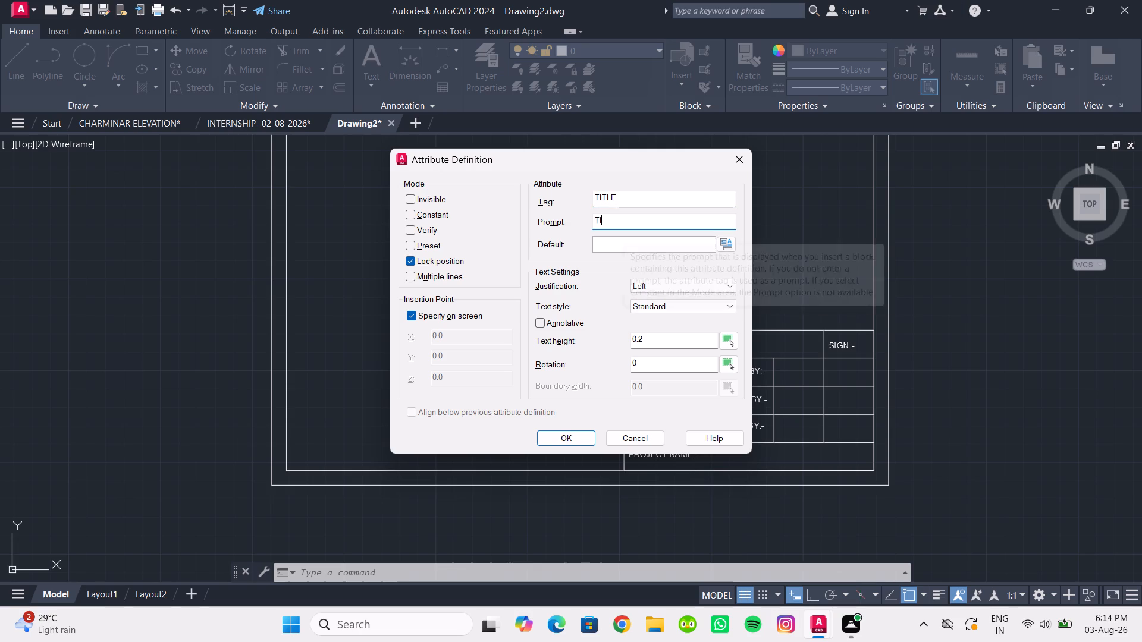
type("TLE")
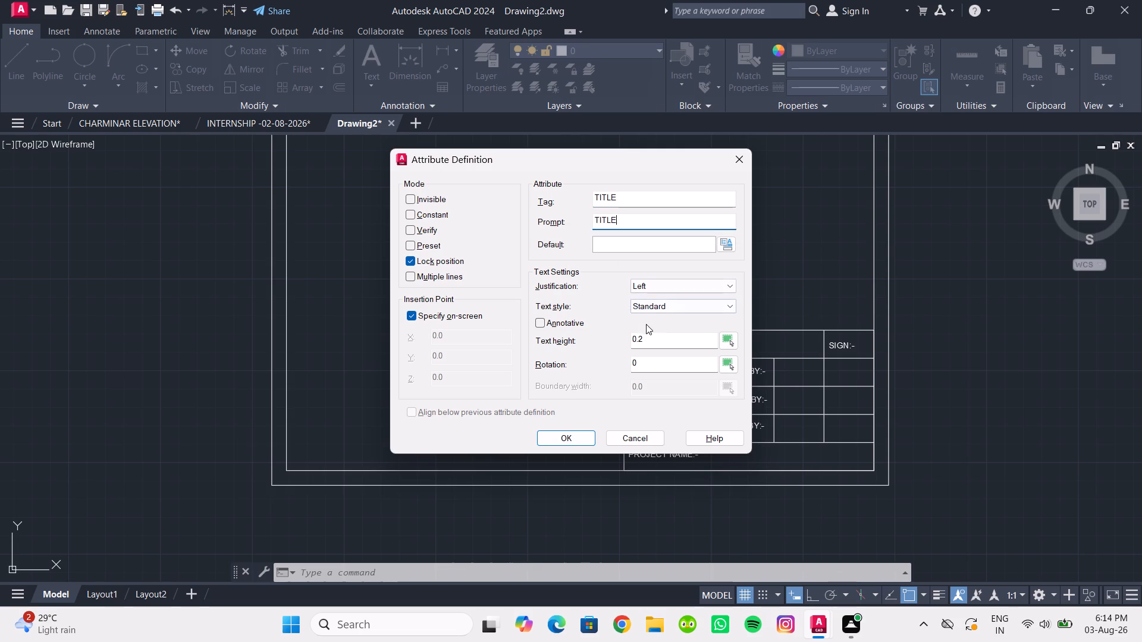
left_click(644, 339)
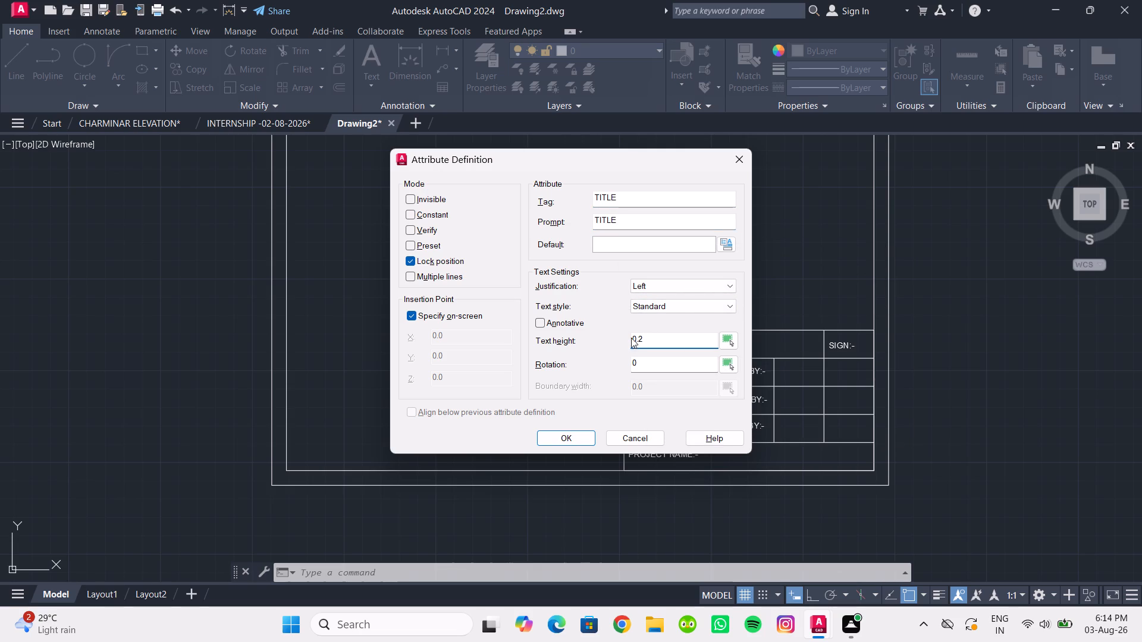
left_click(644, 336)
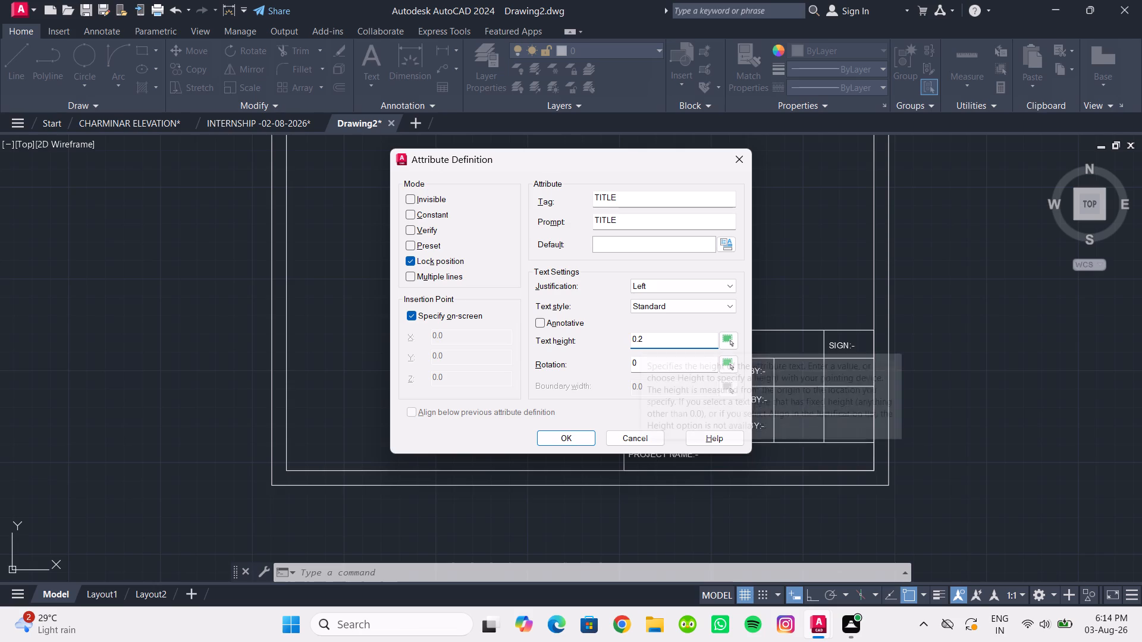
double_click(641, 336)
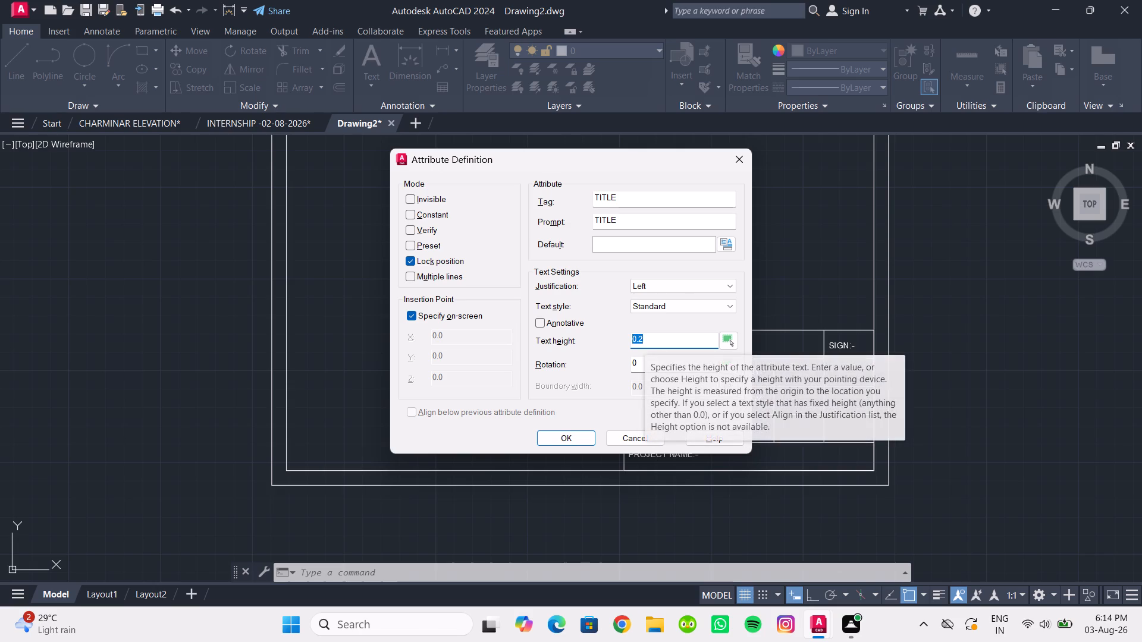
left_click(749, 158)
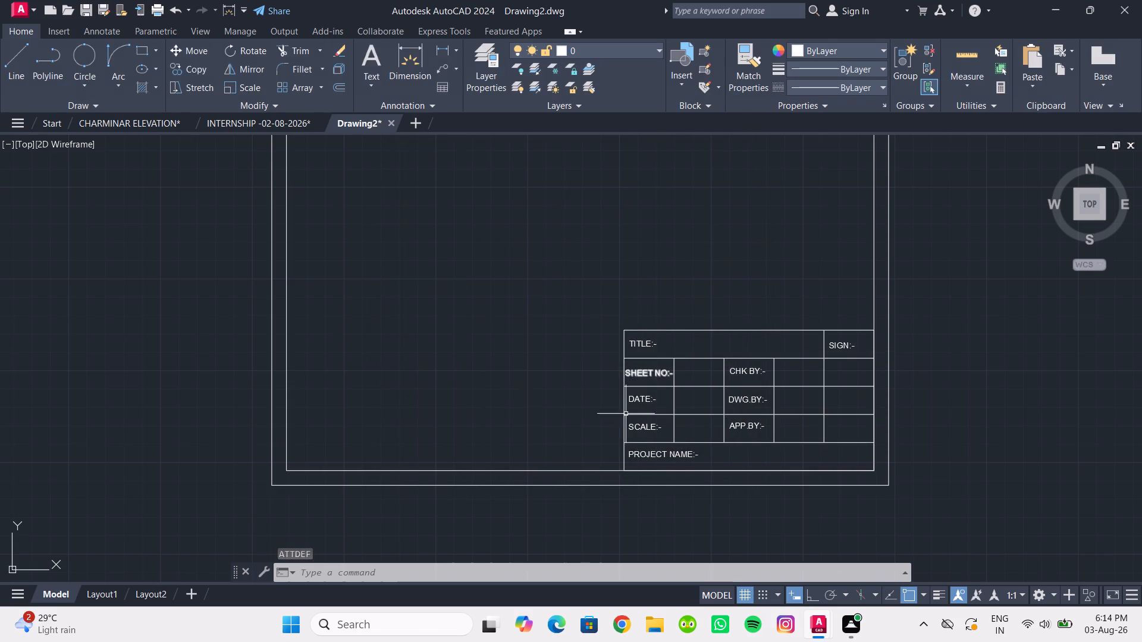
Define an attribute with tag TITLE, prompt TITLE and text height 4, and place it just after the "TITLE:-" label.
double_click(639, 345)
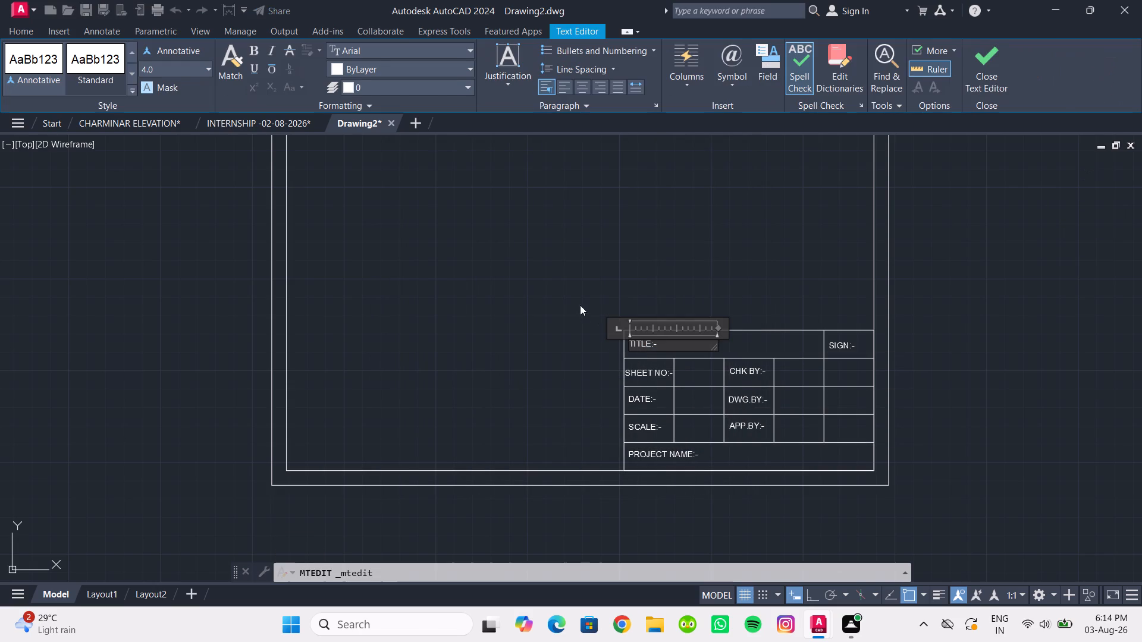
left_click(580, 305)
type("ATT")
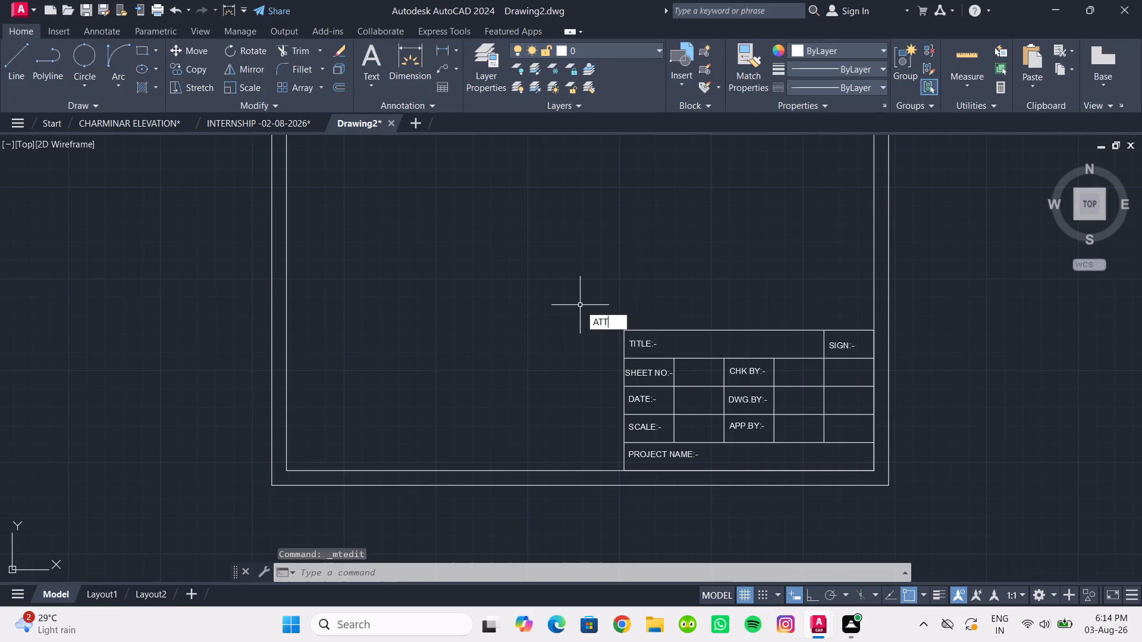
key("Return")
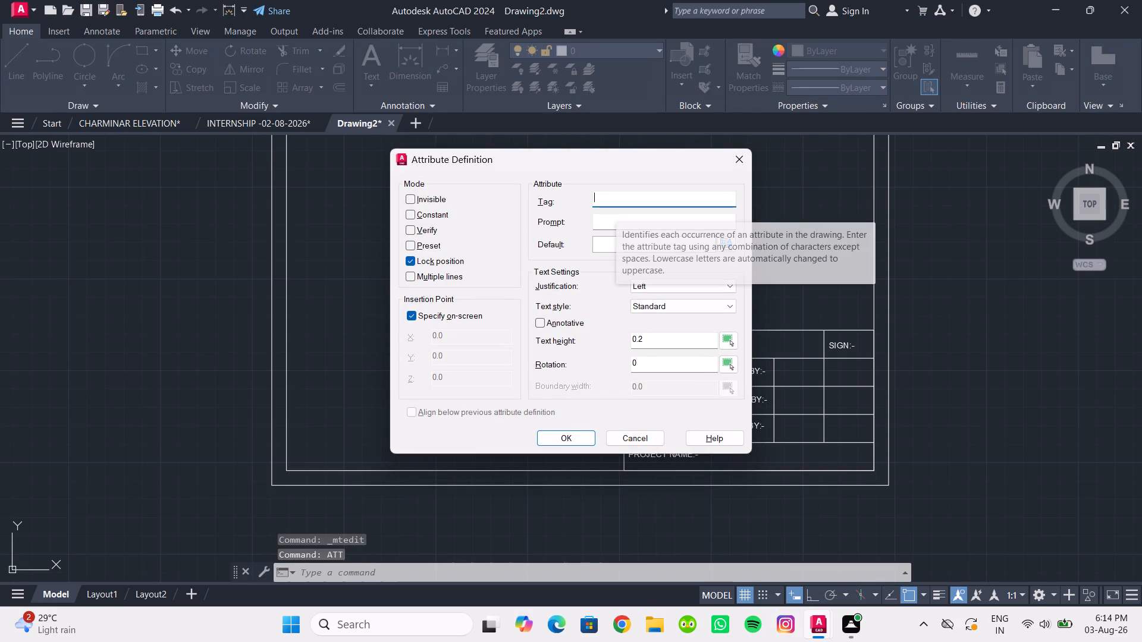
type("TITLE")
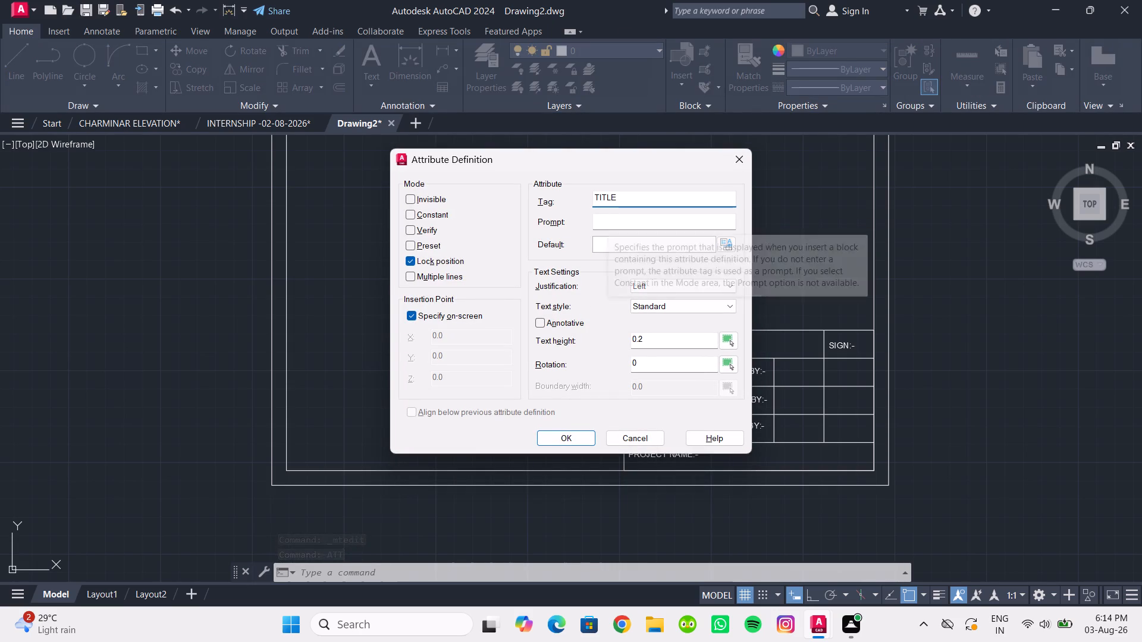
left_click(605, 217)
type("TITLE")
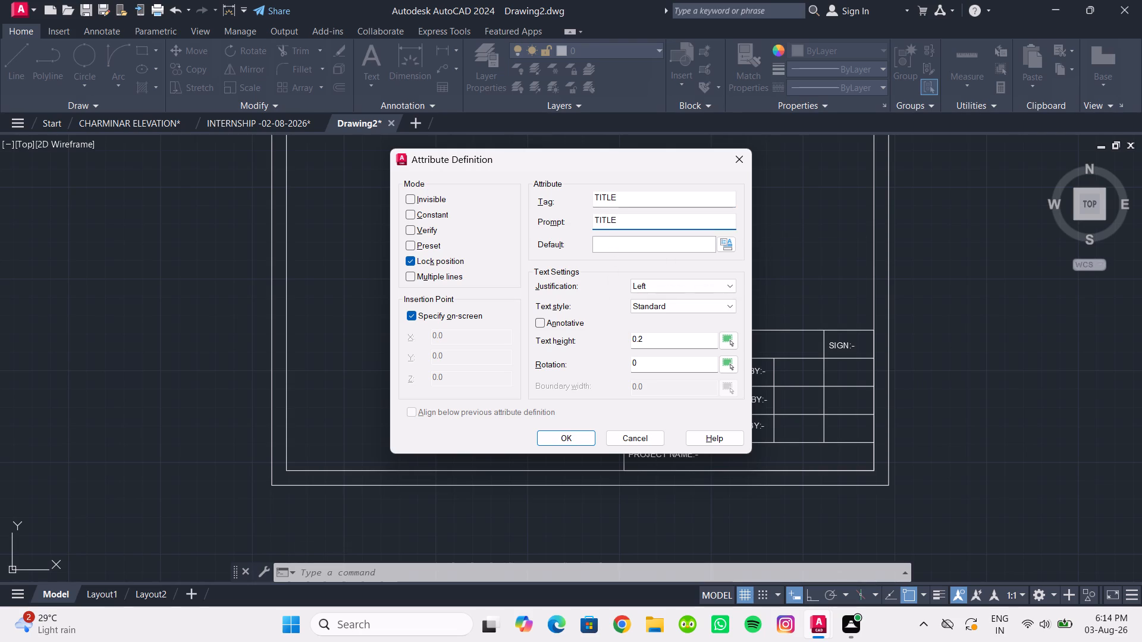
left_click(650, 340)
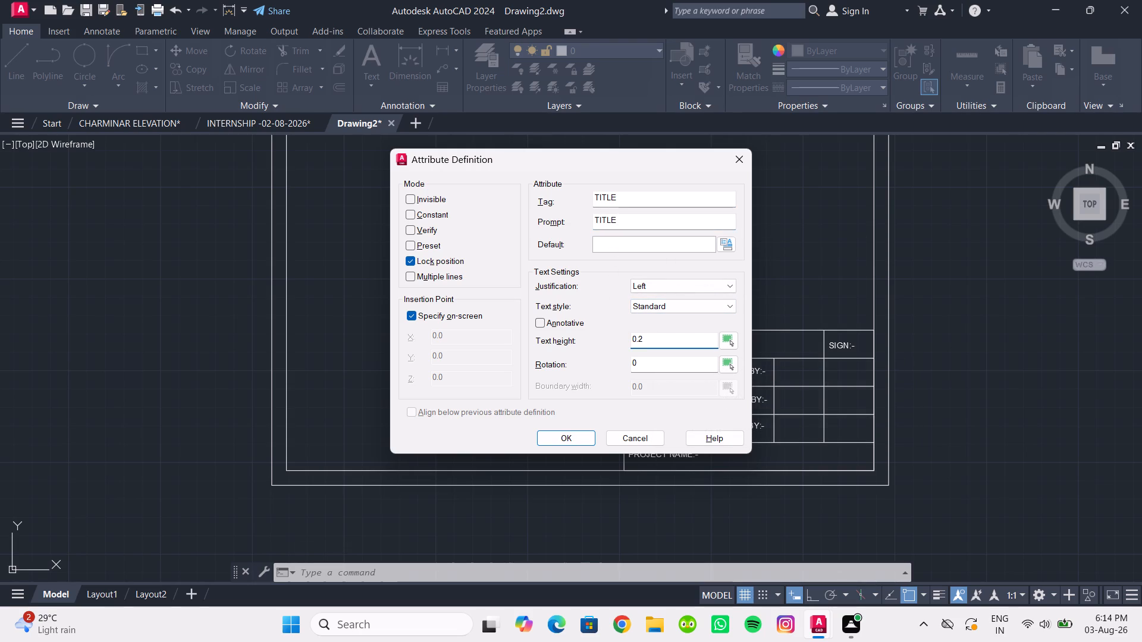
left_click_drag(647, 340, 622, 341)
key("4")
left_click(565, 439)
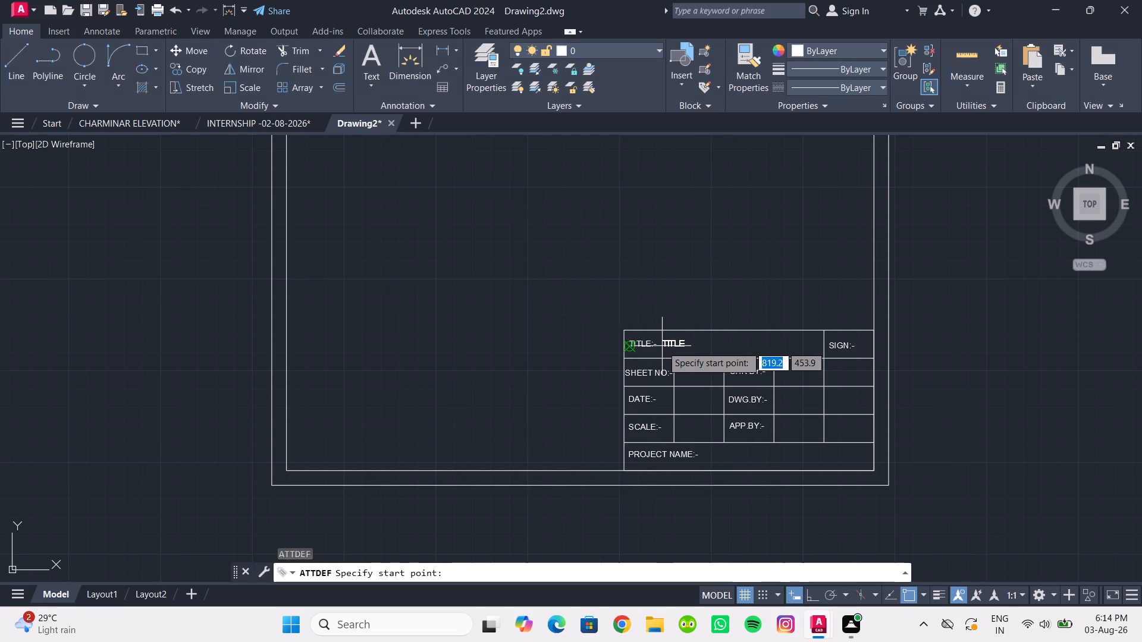
scroll(662, 346, "up", 3, "ctrl")
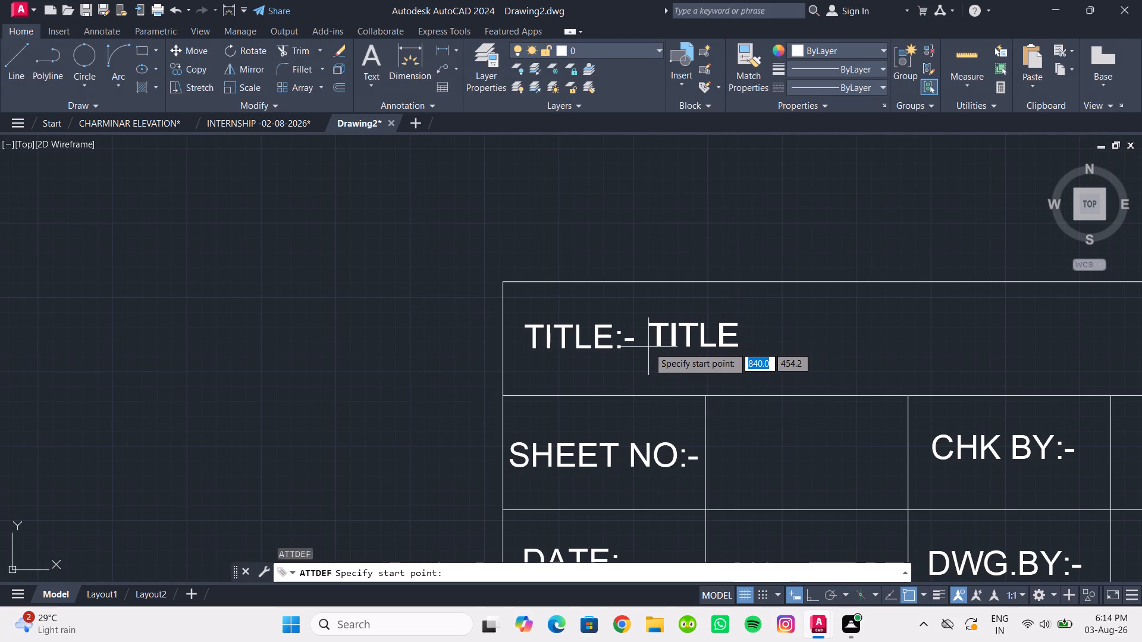
left_click(648, 347)
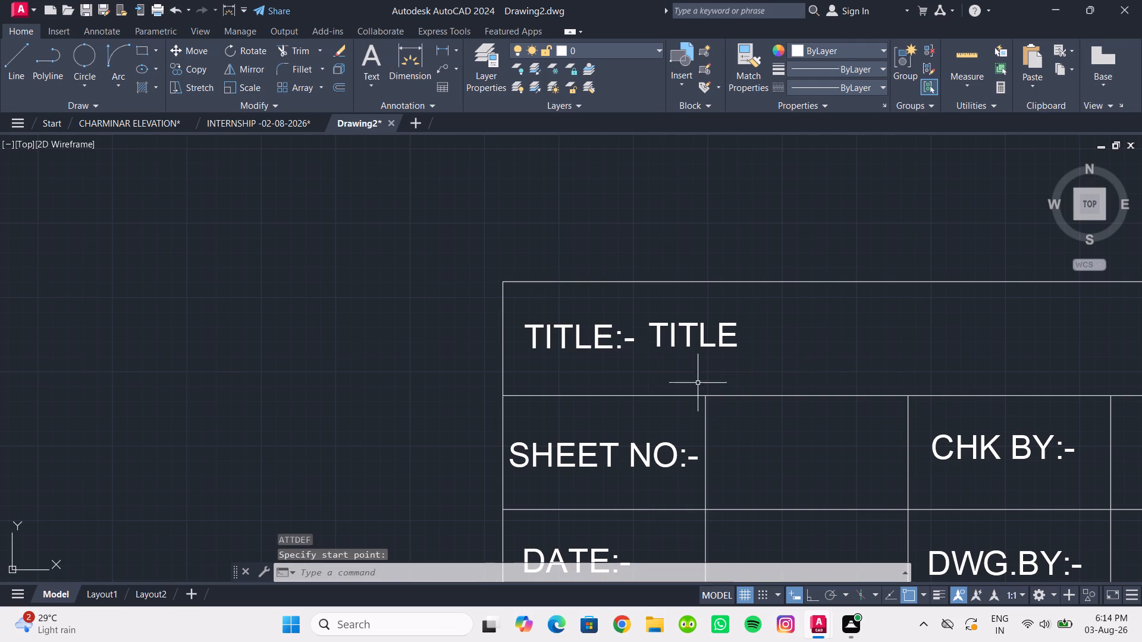
Copy the TITLE attribute beside the SHEET NO, DATE, CHK BY, DWG.BY, APP.BY, SCALE and PROJECT NAME labels.
left_click(660, 327)
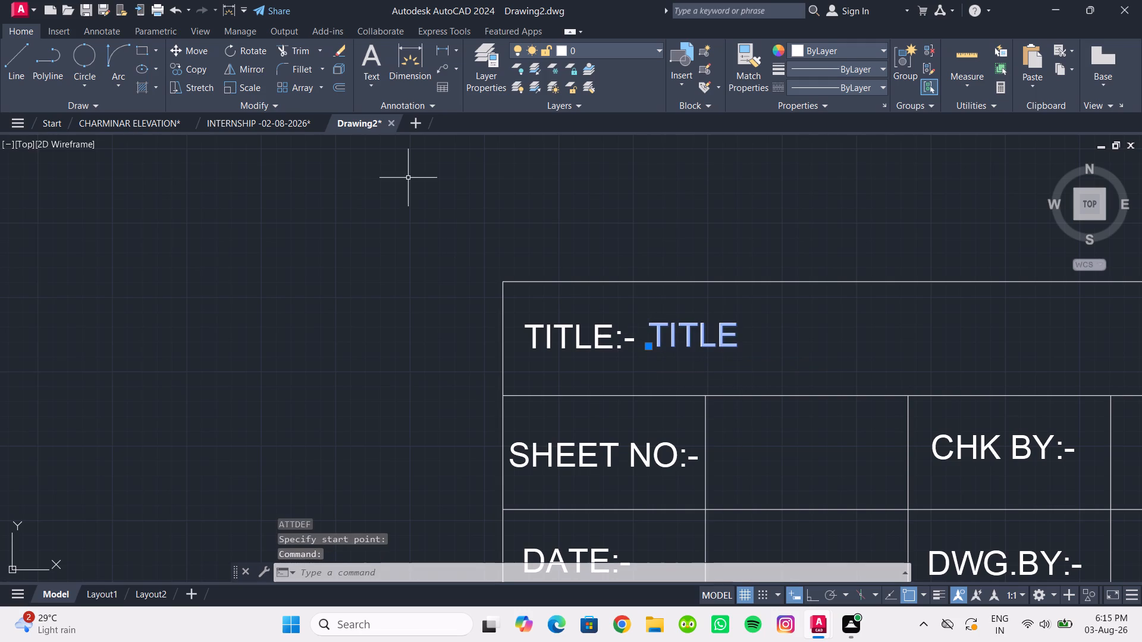
left_click(199, 69)
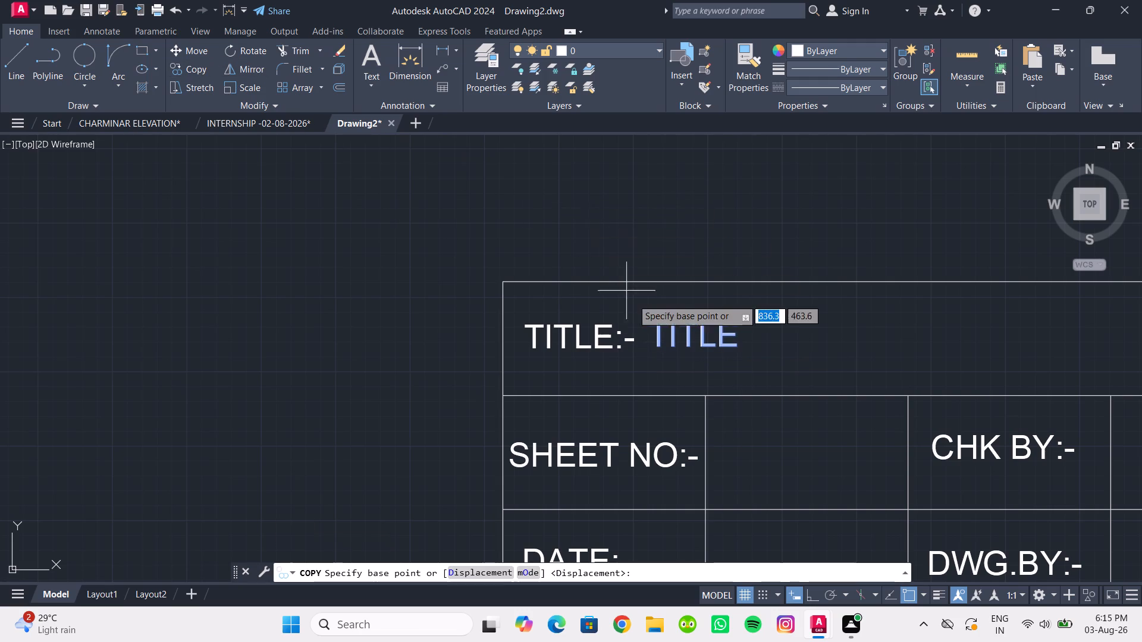
left_click(662, 331)
scroll(662, 331, "down", 3, "ctrl")
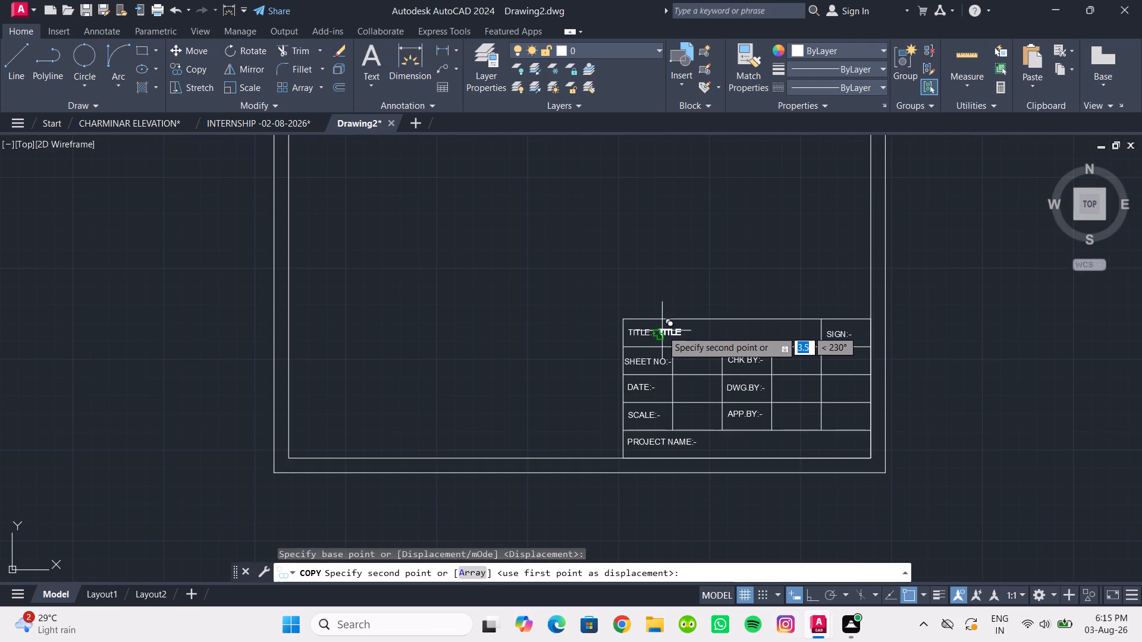
left_click(680, 360)
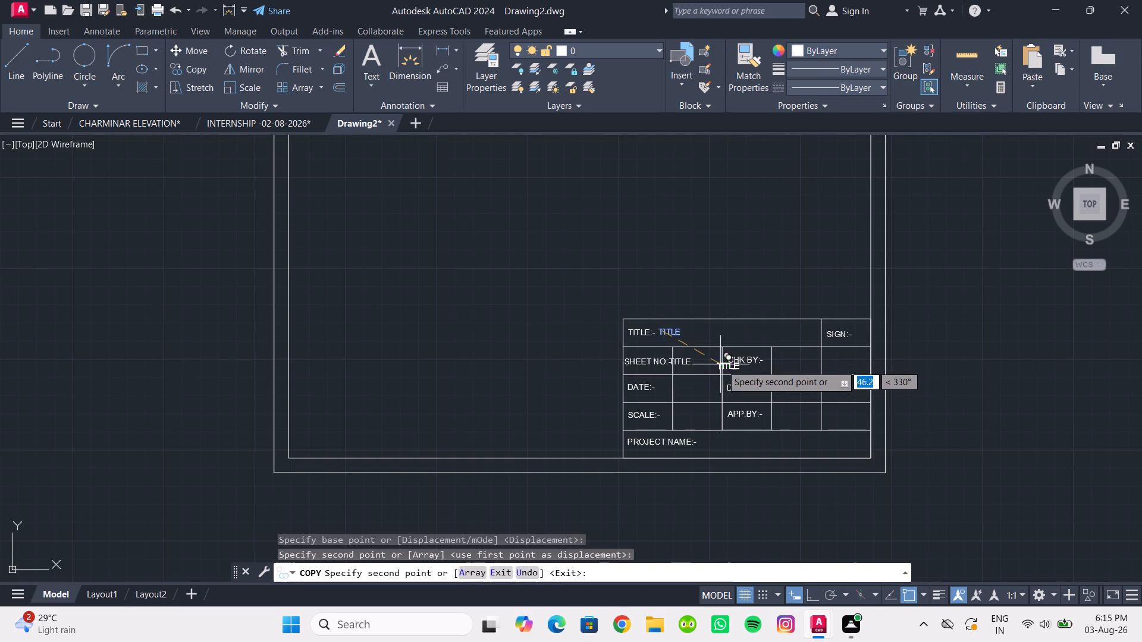
scroll(723, 365, "up", 3, "ctrl")
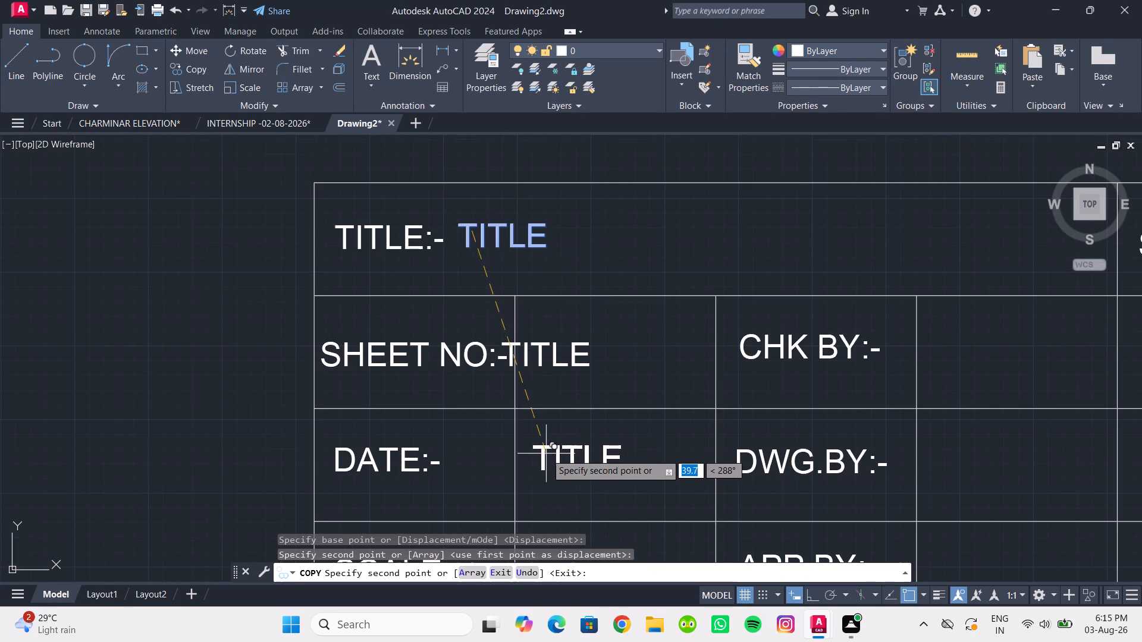
left_click(544, 454)
scroll(544, 454, "down", 1, "ctrl")
scroll(544, 454, "left", 2)
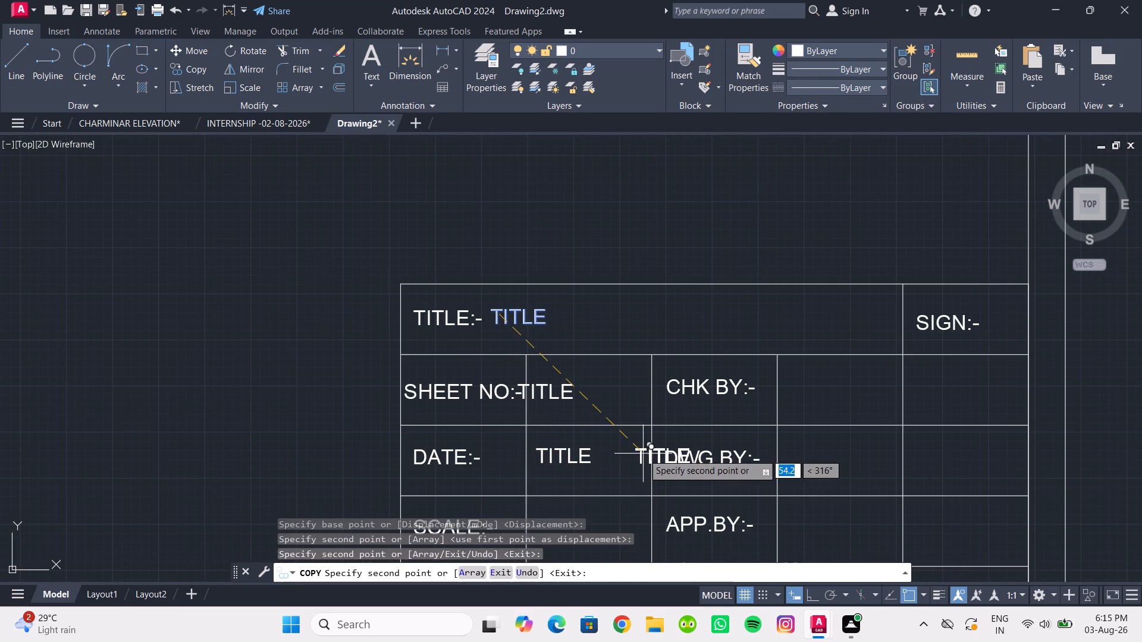
left_click(803, 380)
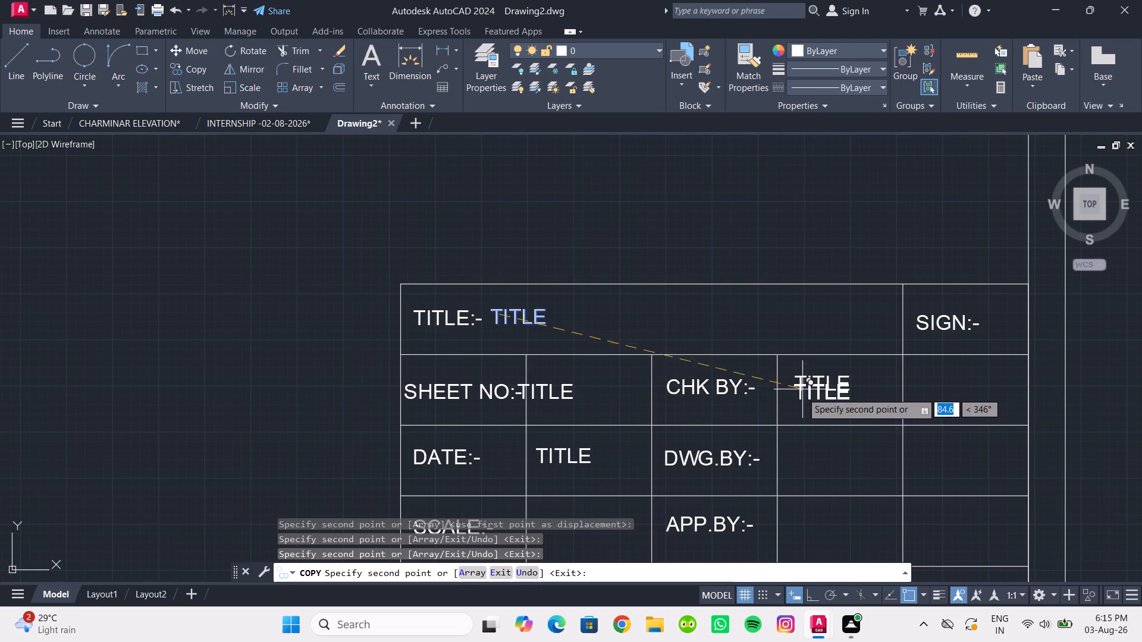
left_click(803, 453)
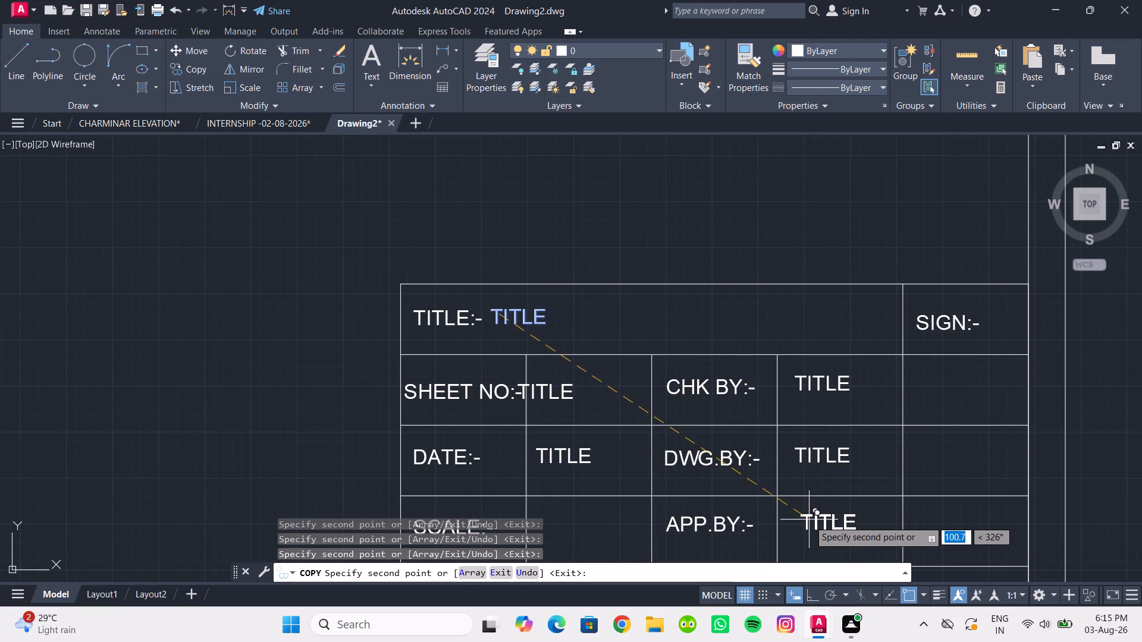
left_click(809, 521)
scroll(805, 457, "down", 1, "ctrl")
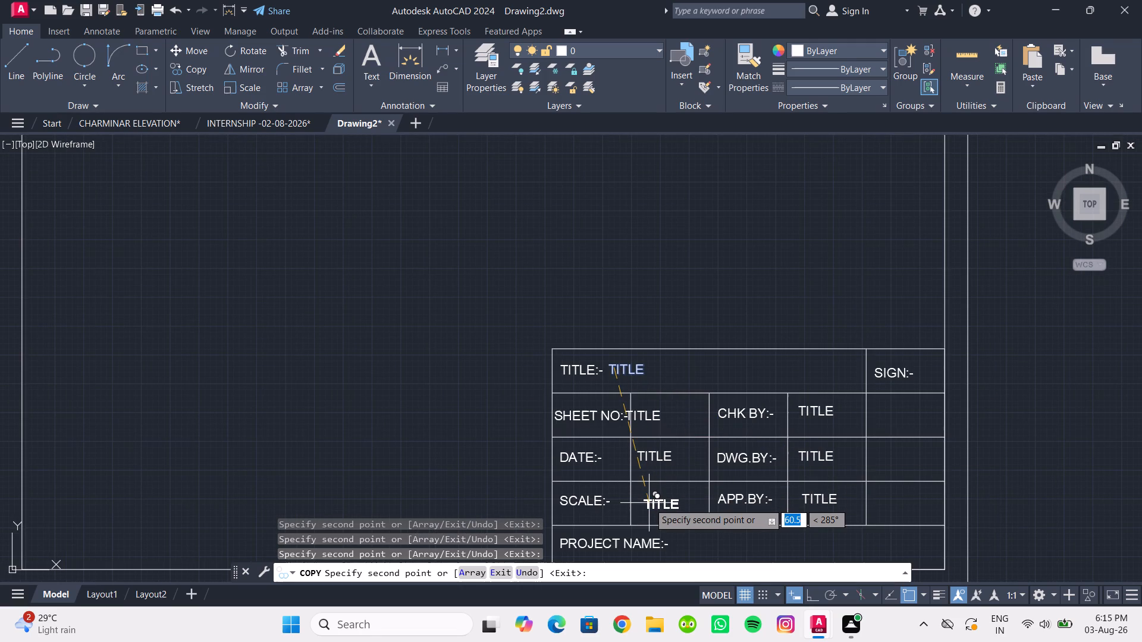
left_click(645, 501)
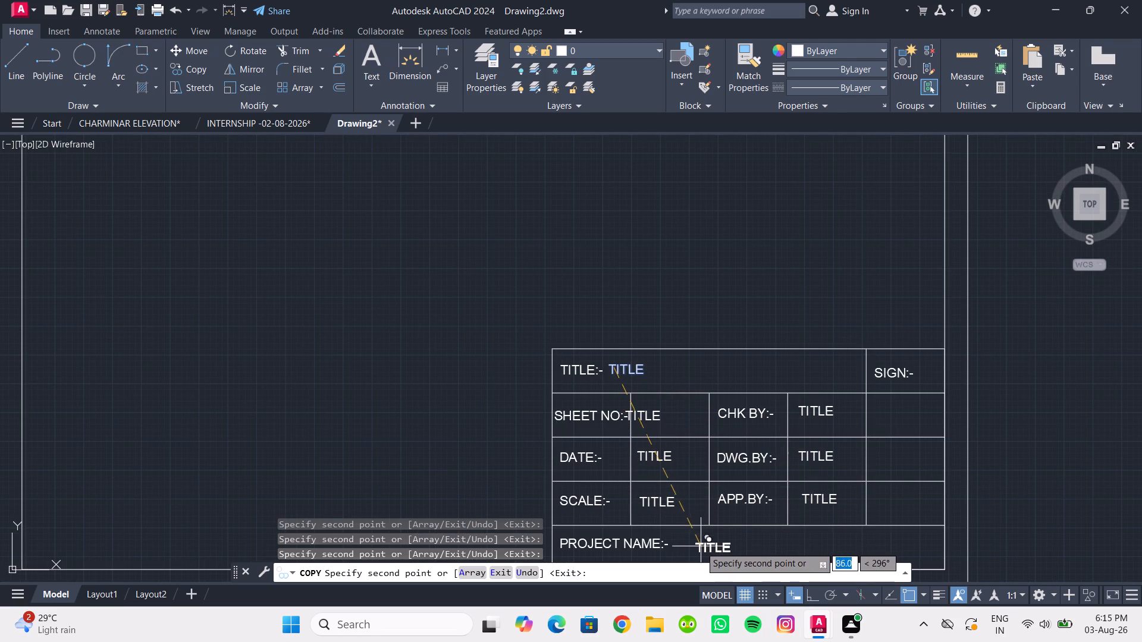
left_click(683, 543)
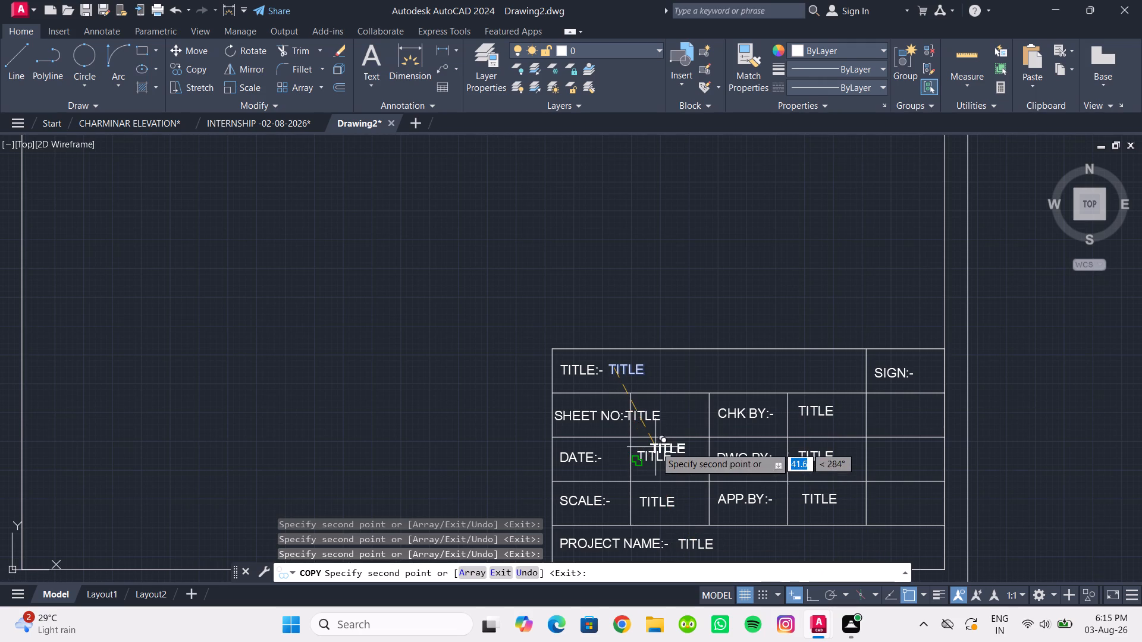
key("Escape")
Move the TITLE attribute overlapping the "SHEET NO:-" label fully into the adjacent blank cell.
left_click(642, 421)
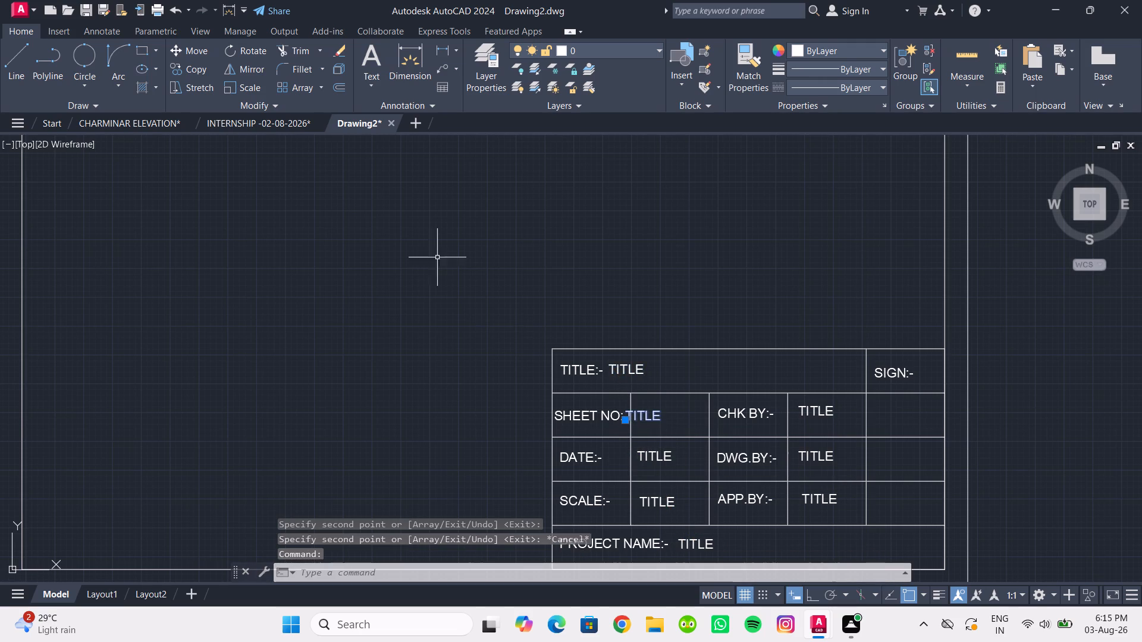
left_click(190, 46)
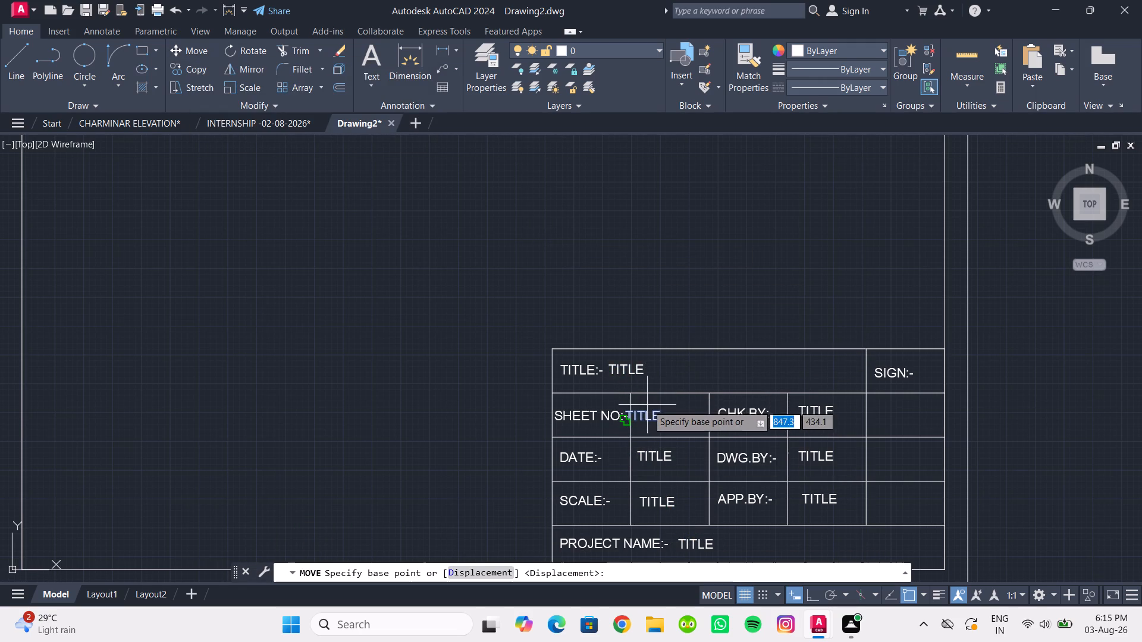
left_click_drag(647, 408, 653, 421)
scroll(653, 421, "up", 4, "ctrl")
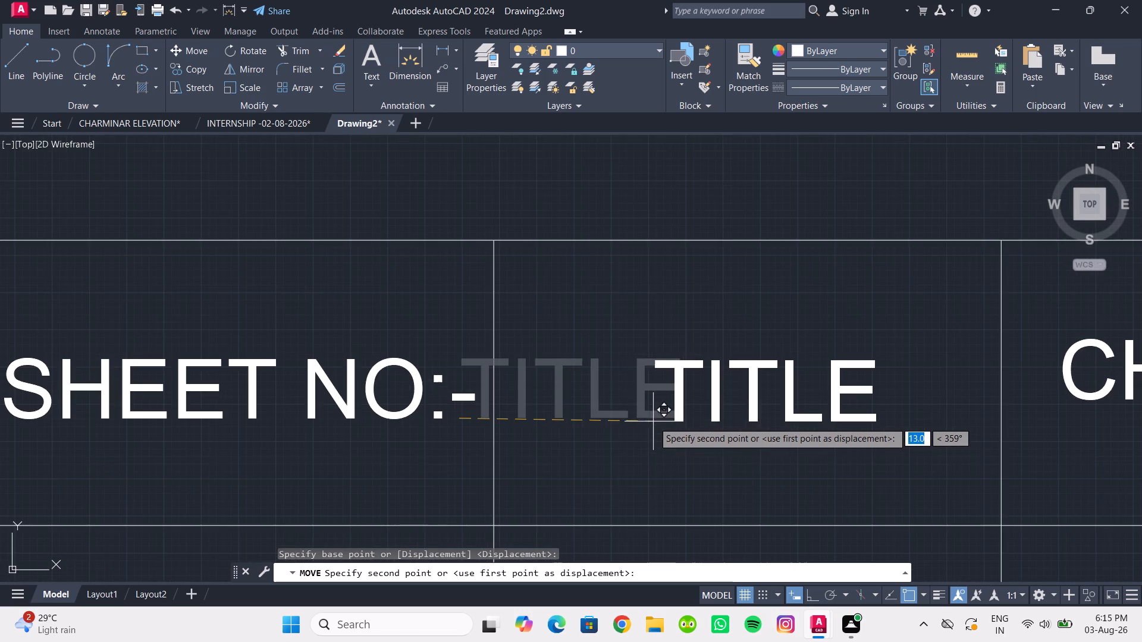
left_click(602, 419)
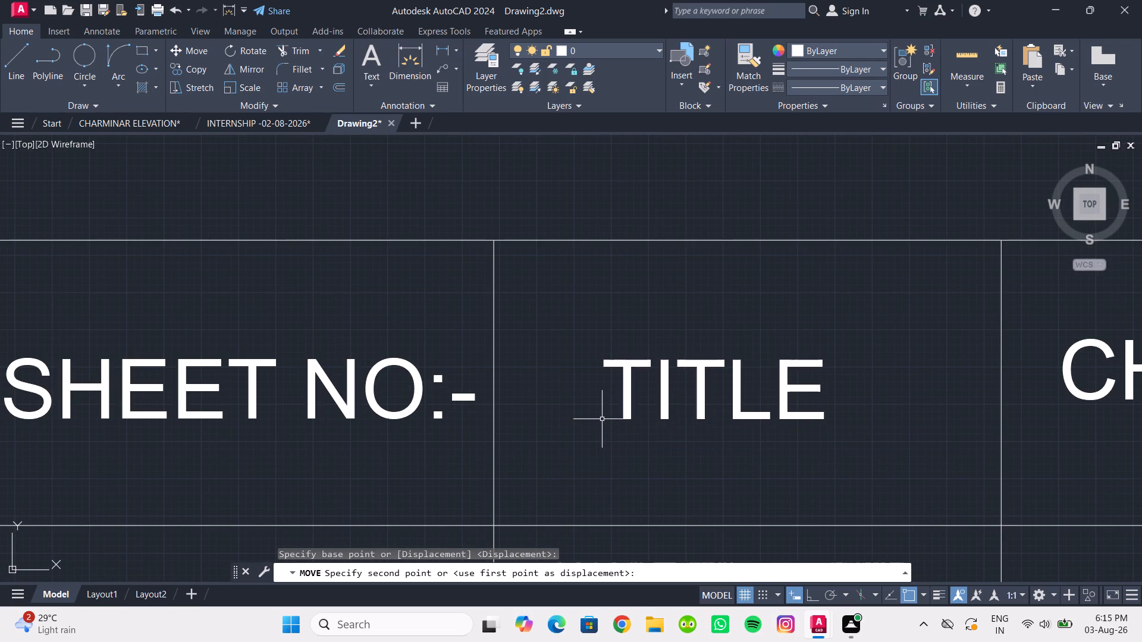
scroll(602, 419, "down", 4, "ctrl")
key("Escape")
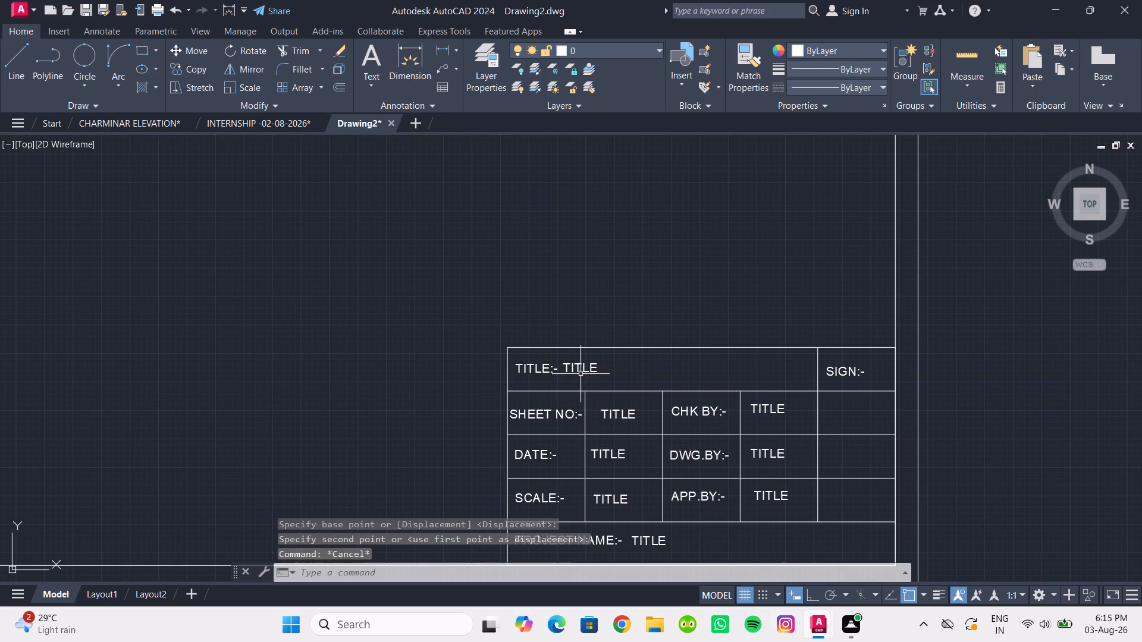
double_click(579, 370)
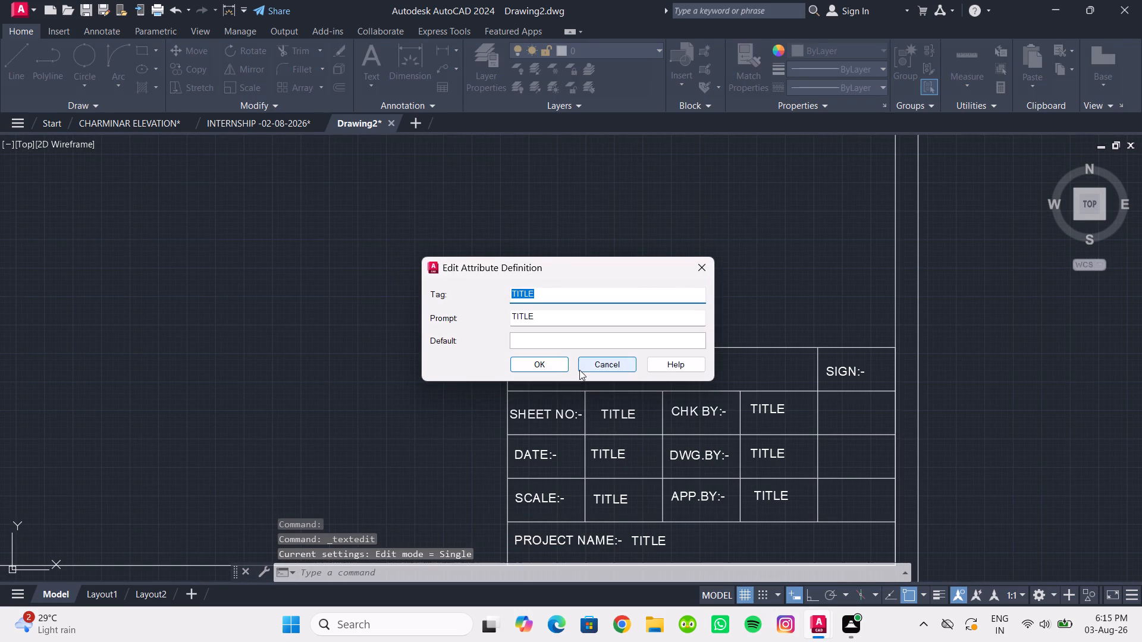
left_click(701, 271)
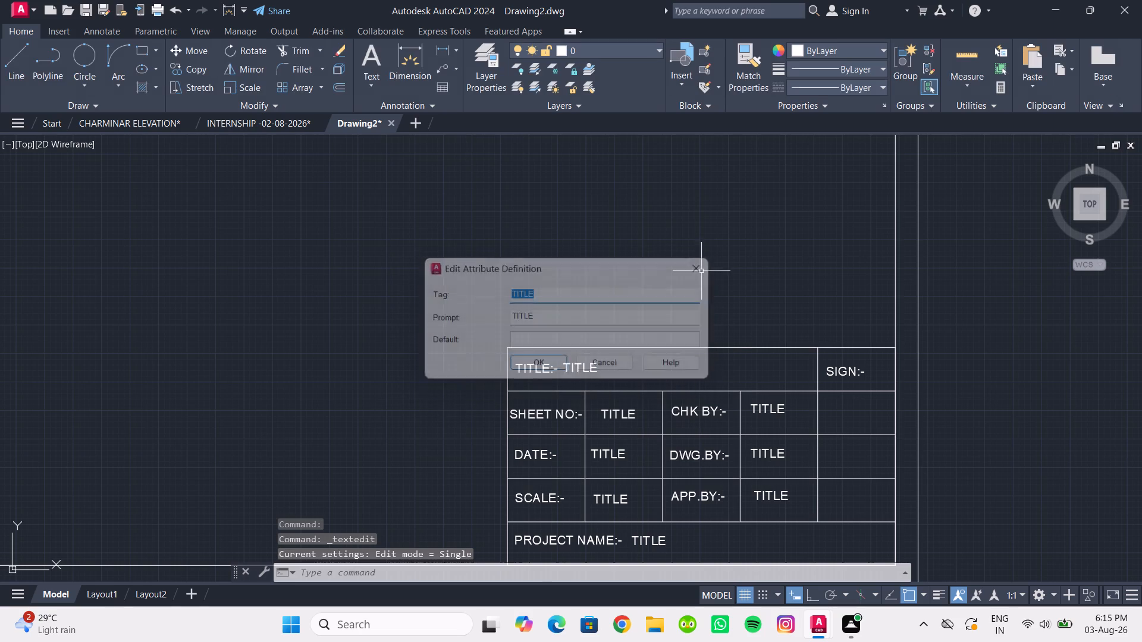
Change the attribute beside the "SHEET NO:-" label to tag SHEETNO and prompt SHEET NO.
double_click(616, 416)
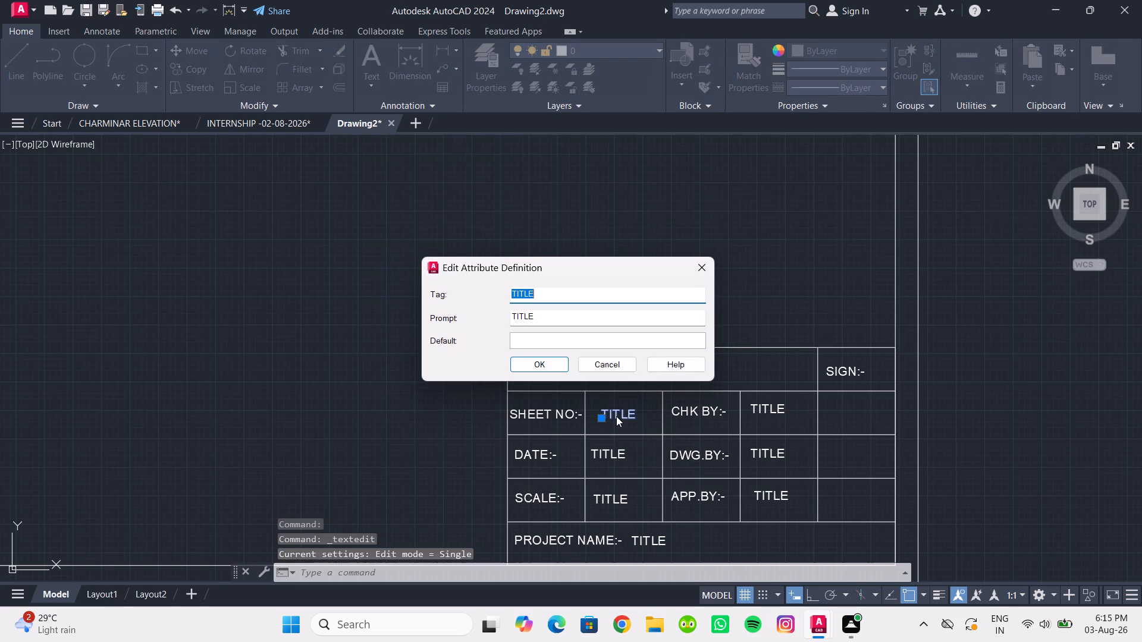
type("SHEET")
key("space")
type("NO")
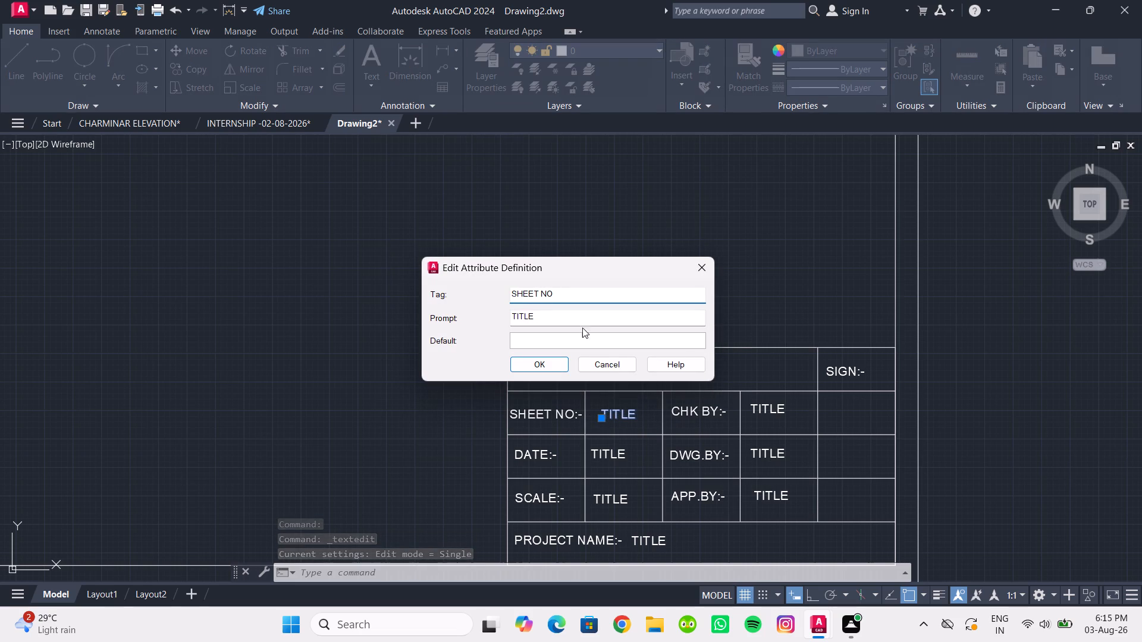
left_click(556, 328)
left_click_drag(556, 328, 544, 320)
left_click(544, 320)
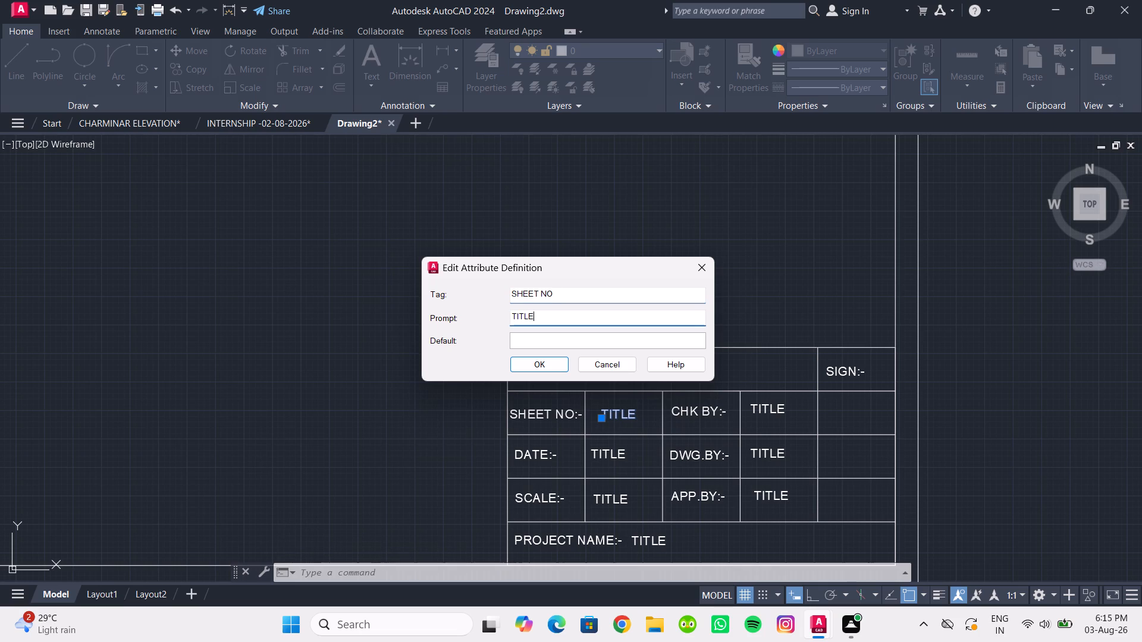
double_click(544, 320)
type("SHEET N")
key("o")
left_click(522, 371)
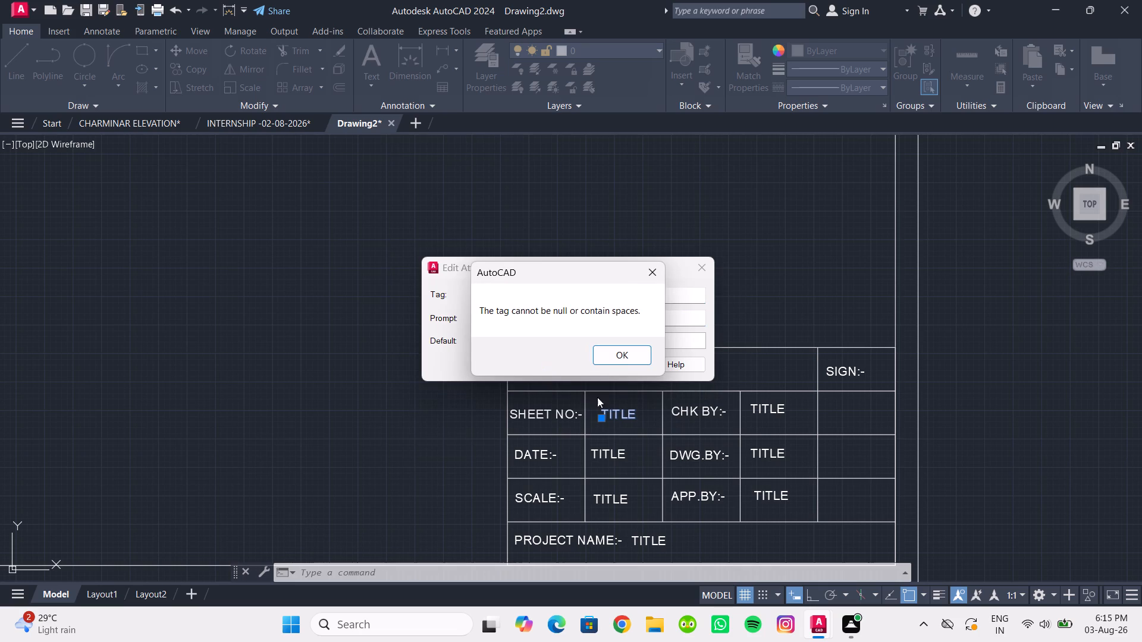
left_click(618, 361)
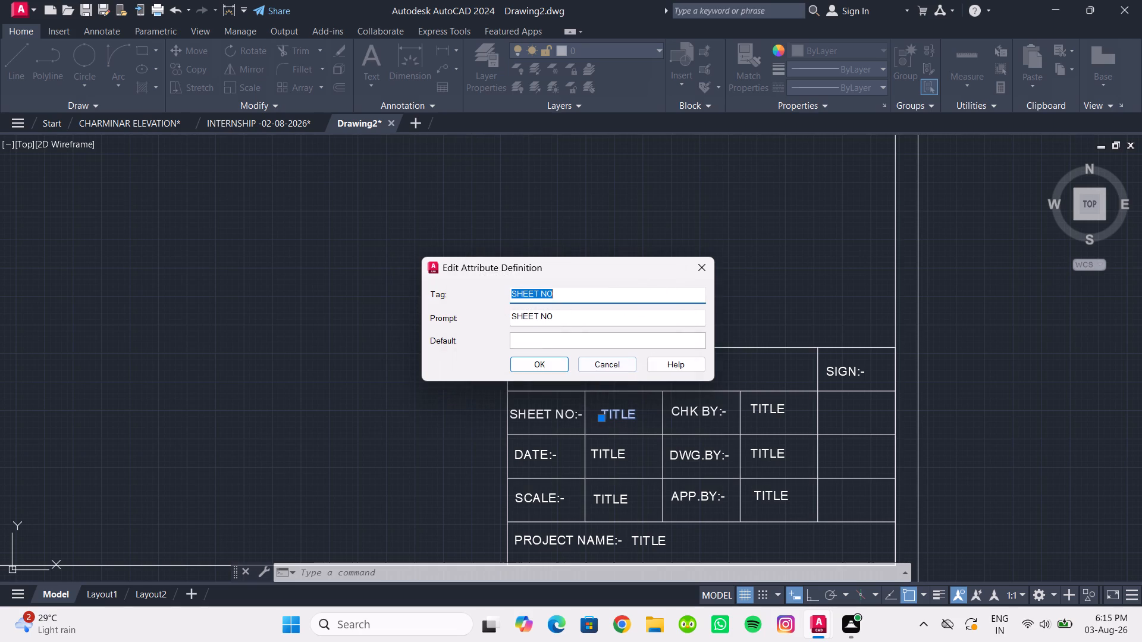
left_click(541, 291)
key("BackSpace")
left_click(542, 366)
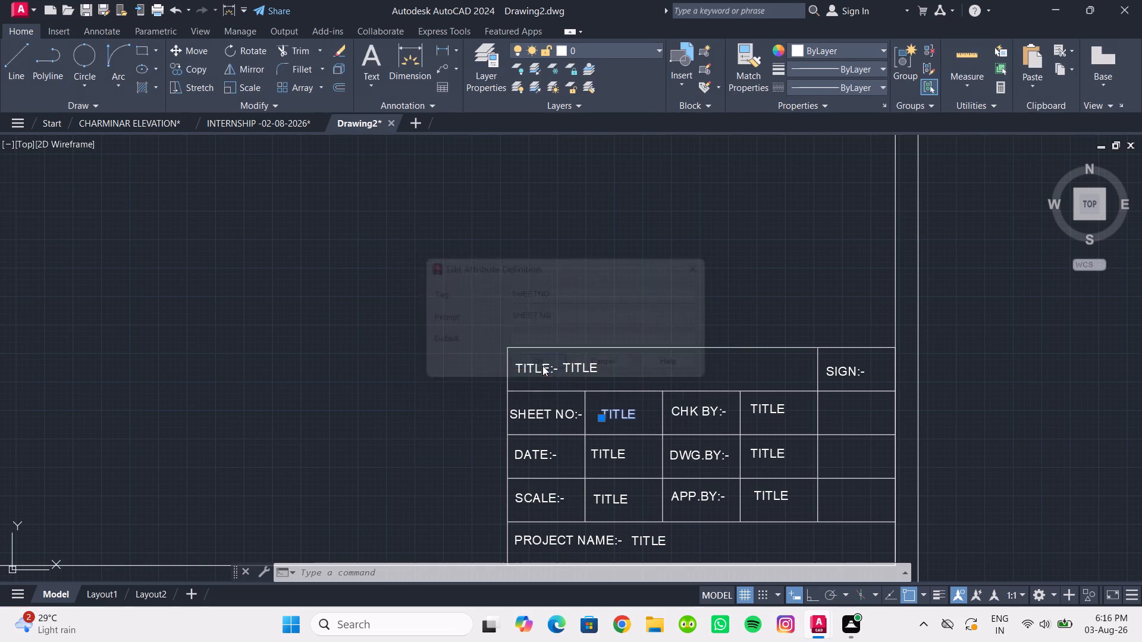
Change the attribute beside the "DATE:-" label to tag DATE and prompt DATE.
double_click(608, 454)
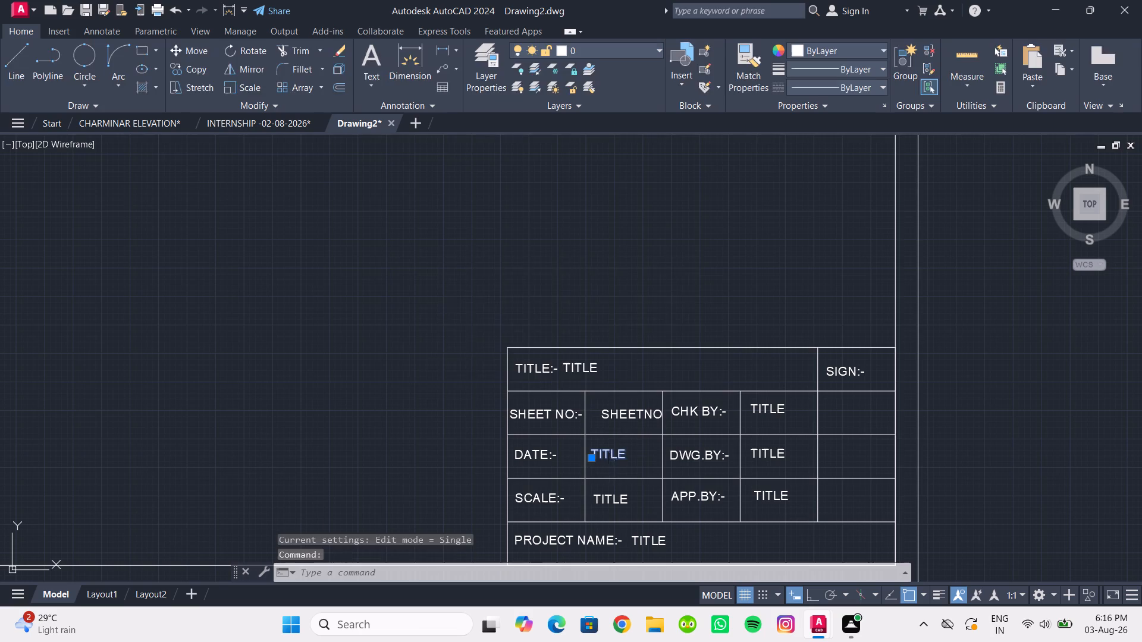
type("DTAE")
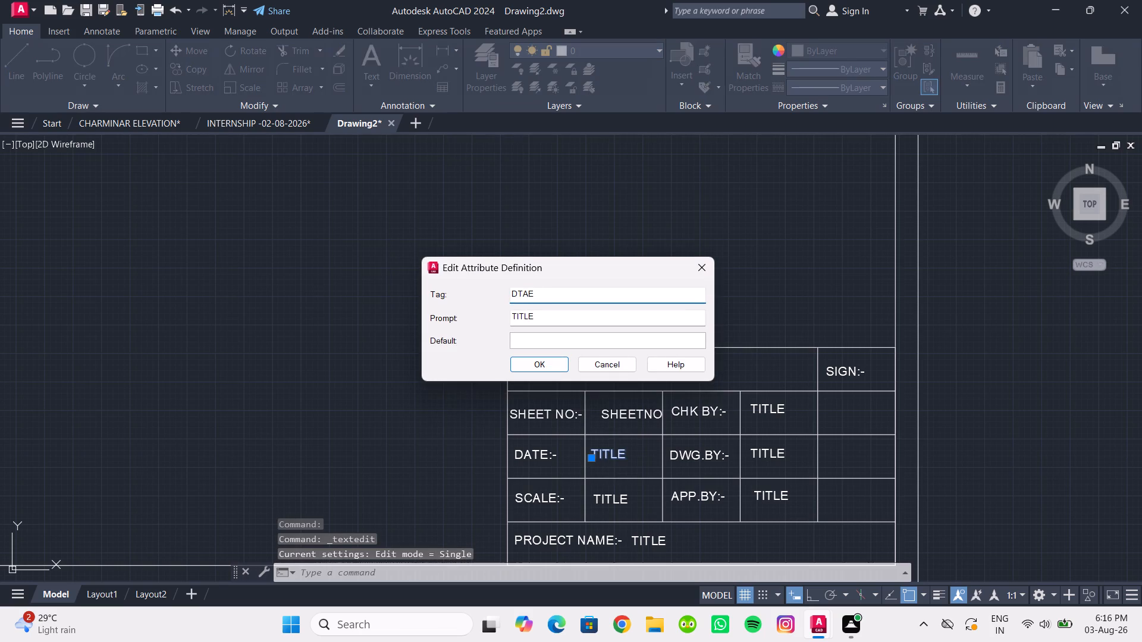
key("BackSpace")
key("BackSpace")
key("BackSpace")
key("BackSpace")
key("a")
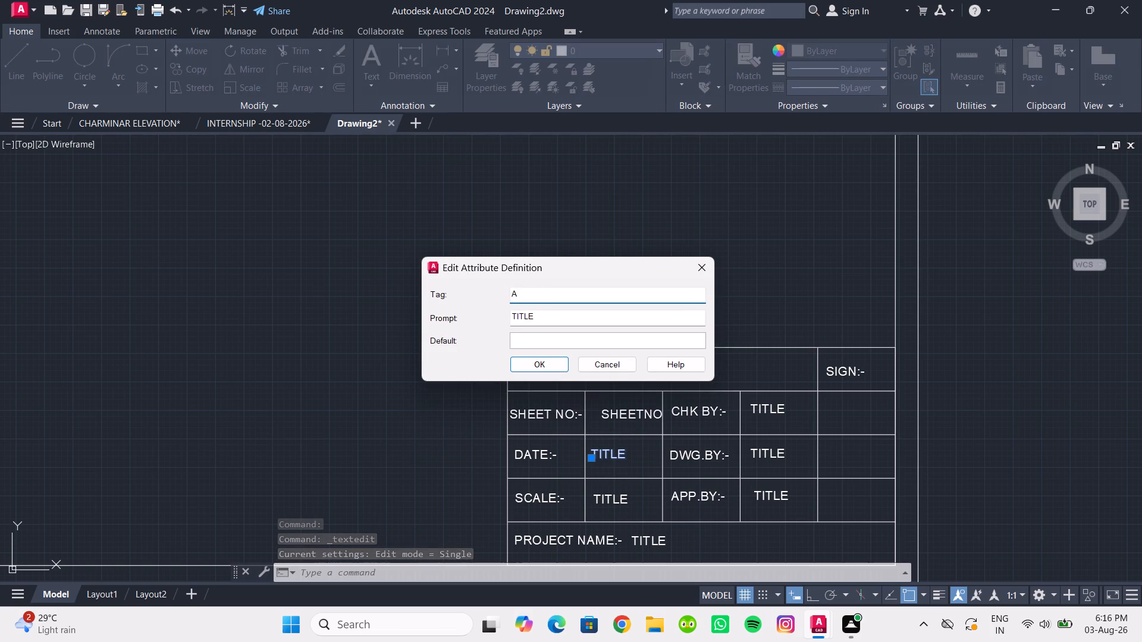
key("BackSpace")
type("DATE")
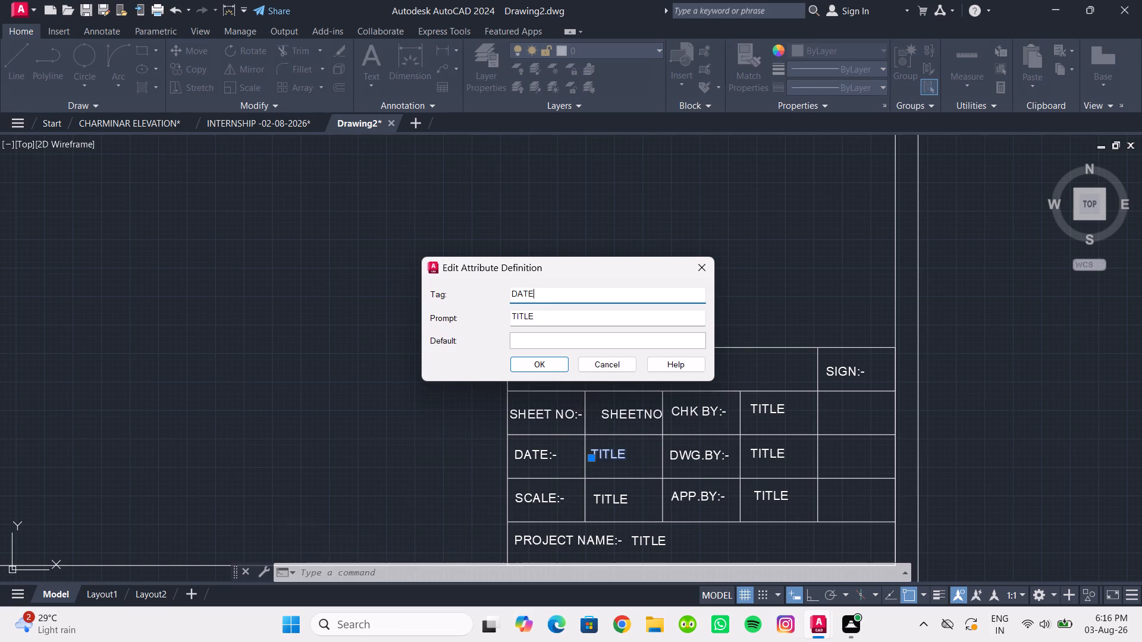
left_click_drag(545, 318, 469, 311)
type("DATE")
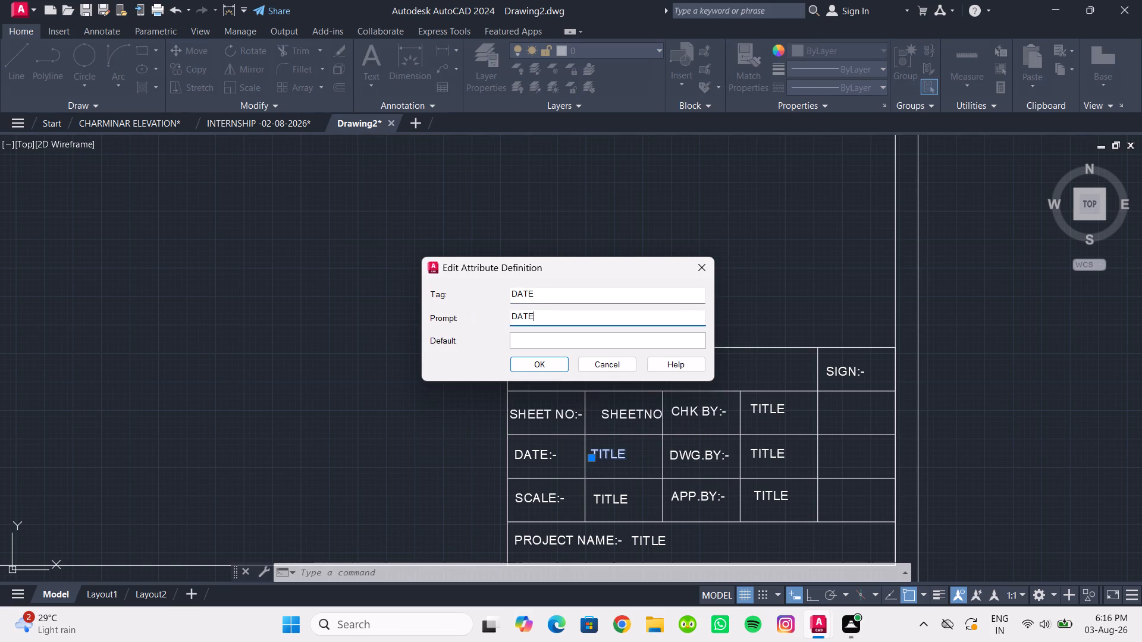
left_click(528, 369)
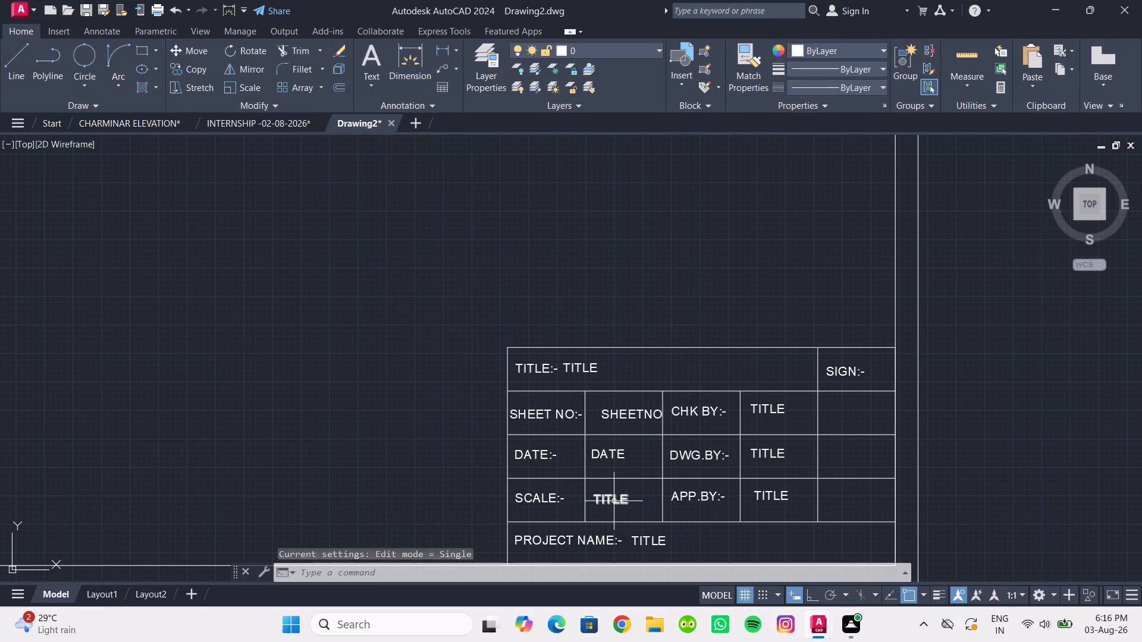
Change the attribute beside the "SCALE:-" label to tag SCALE and prompt SCALE.
double_click(614, 502)
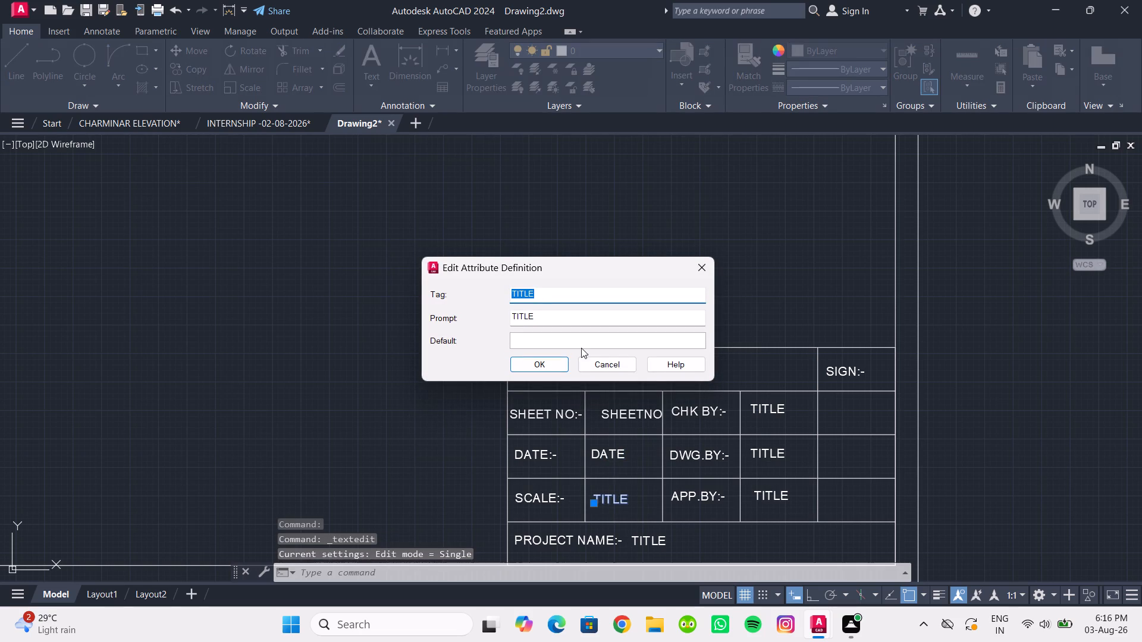
type("SACLE")
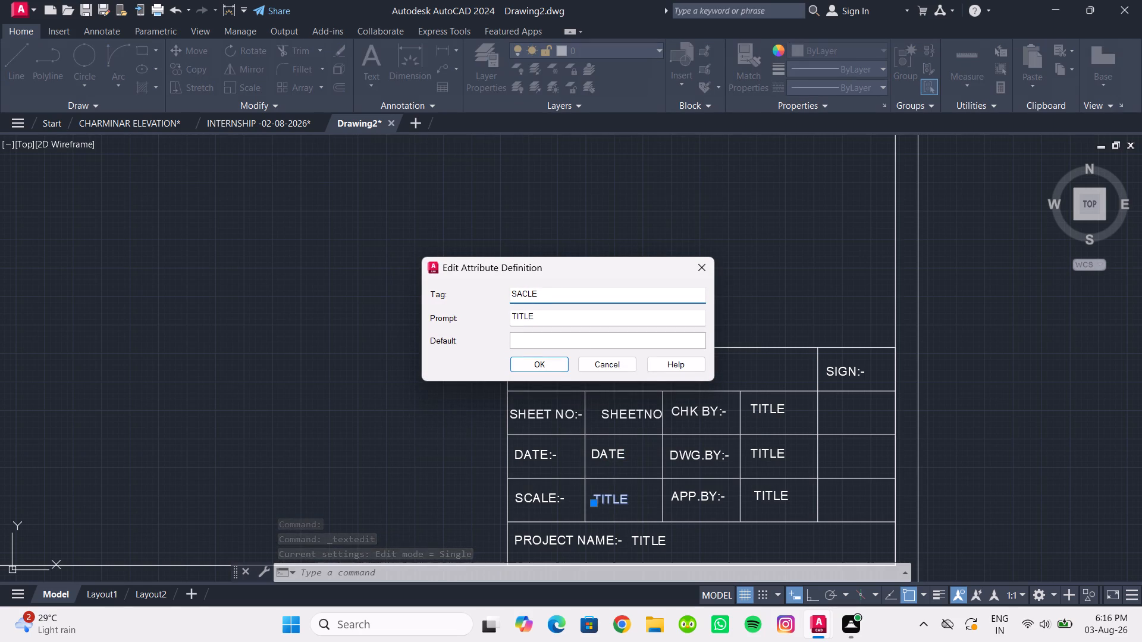
key("BackSpace")
key("BackSpace")
key("BackSpace")
key("BackSpace")
type("CAE")
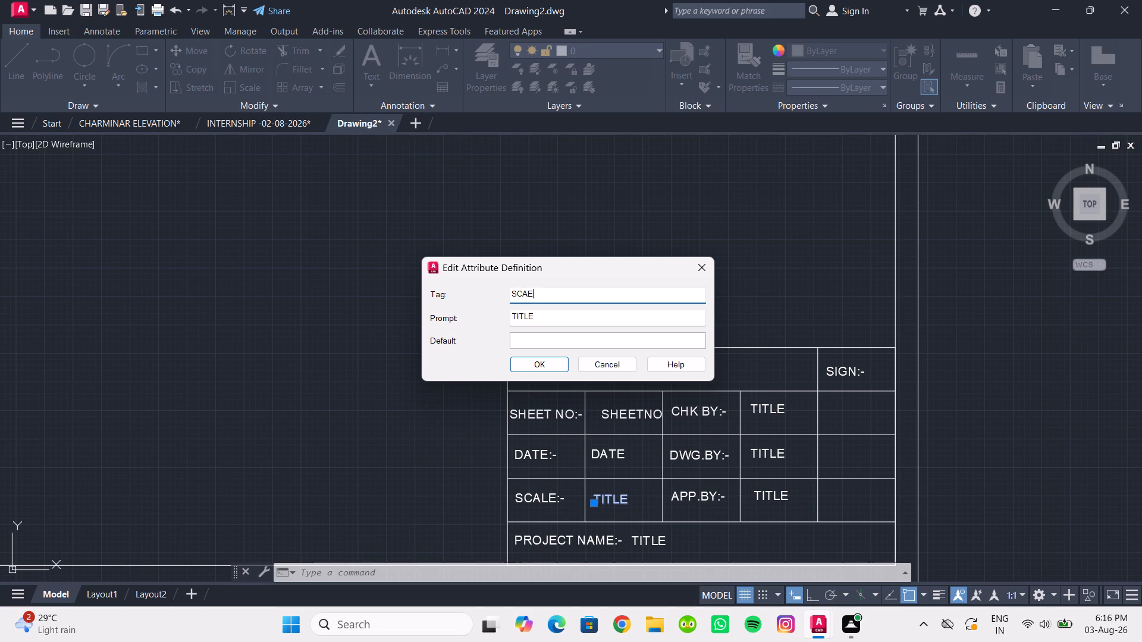
key("BackSpace")
type("LE")
double_click(534, 317)
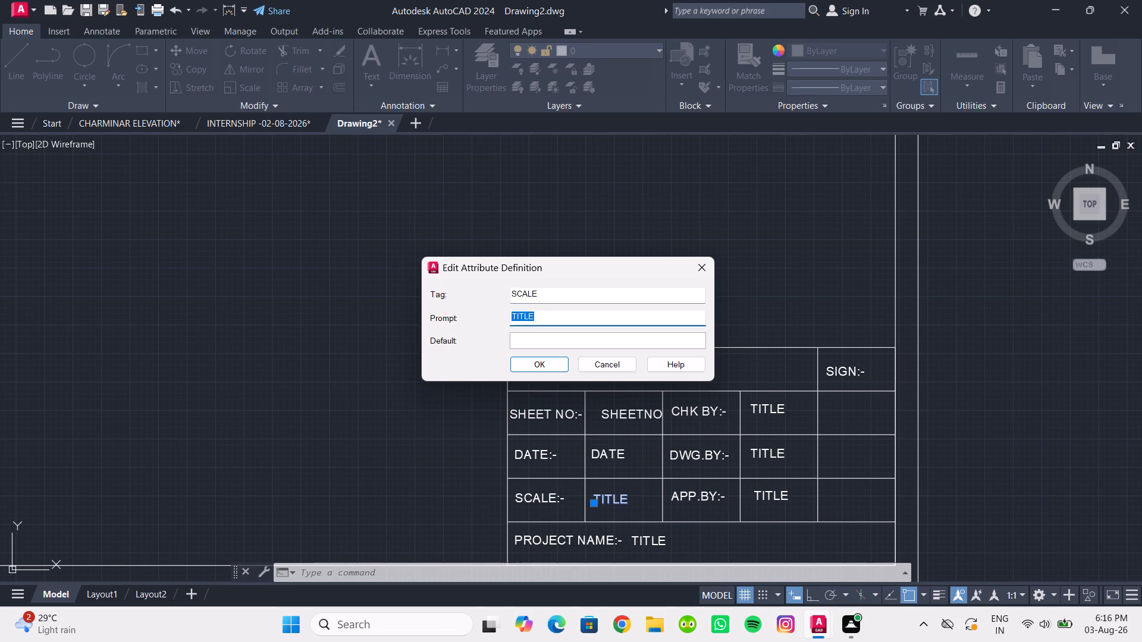
type("SAL")
key("BackSpace")
key("BackSpace")
type("CALE")
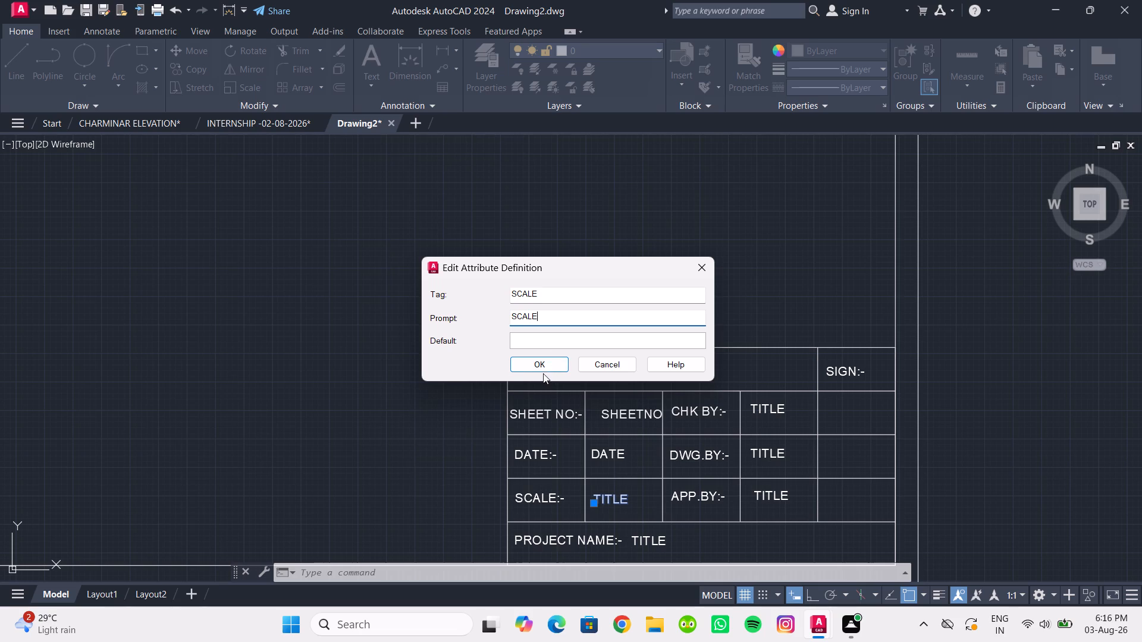
left_click(539, 363)
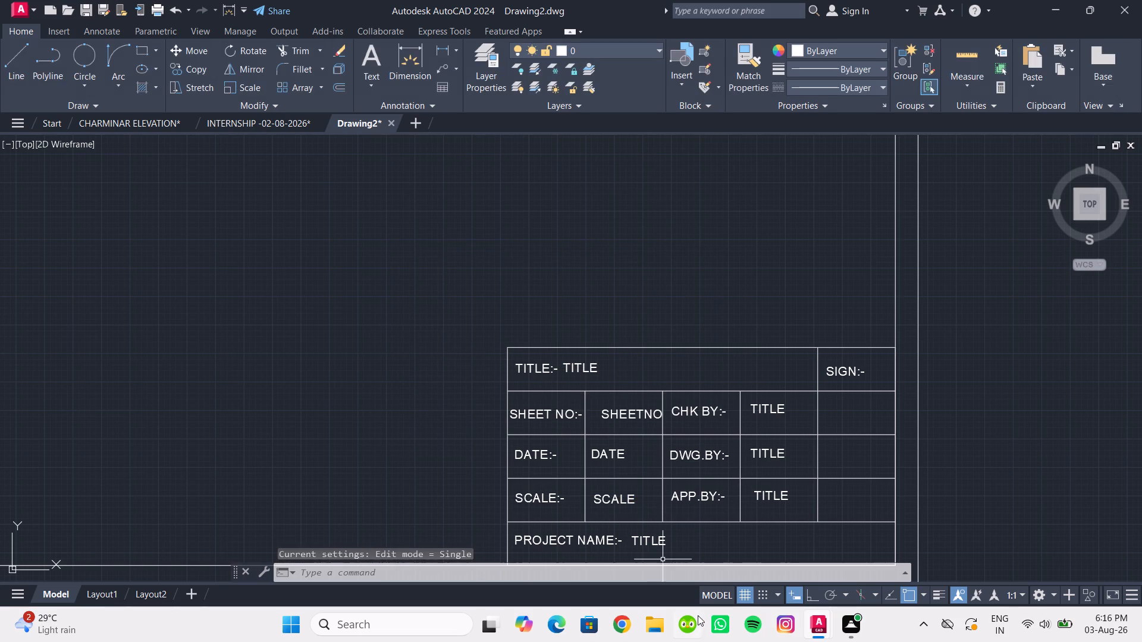
Change the attribute beside the "PROJECT NAME:-" label to tag PROJECTNAME and prompt PROJECT NAME.
double_click(645, 537)
type("PROJECTNAM")
key("BackSpace")
key("BackSpace")
type("AME")
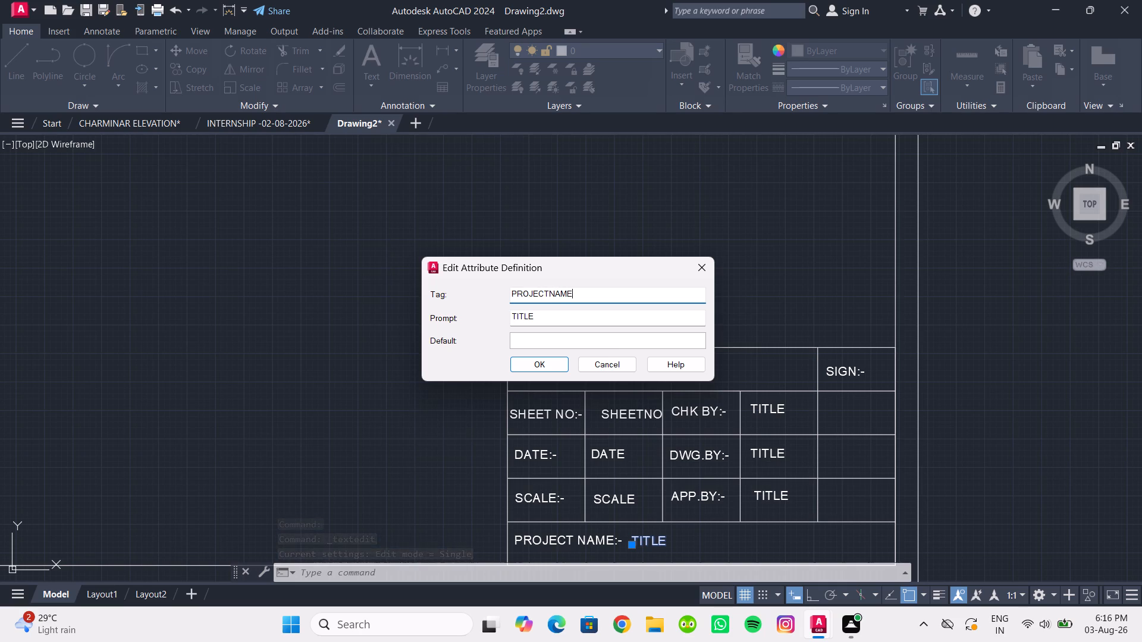
left_click(545, 319)
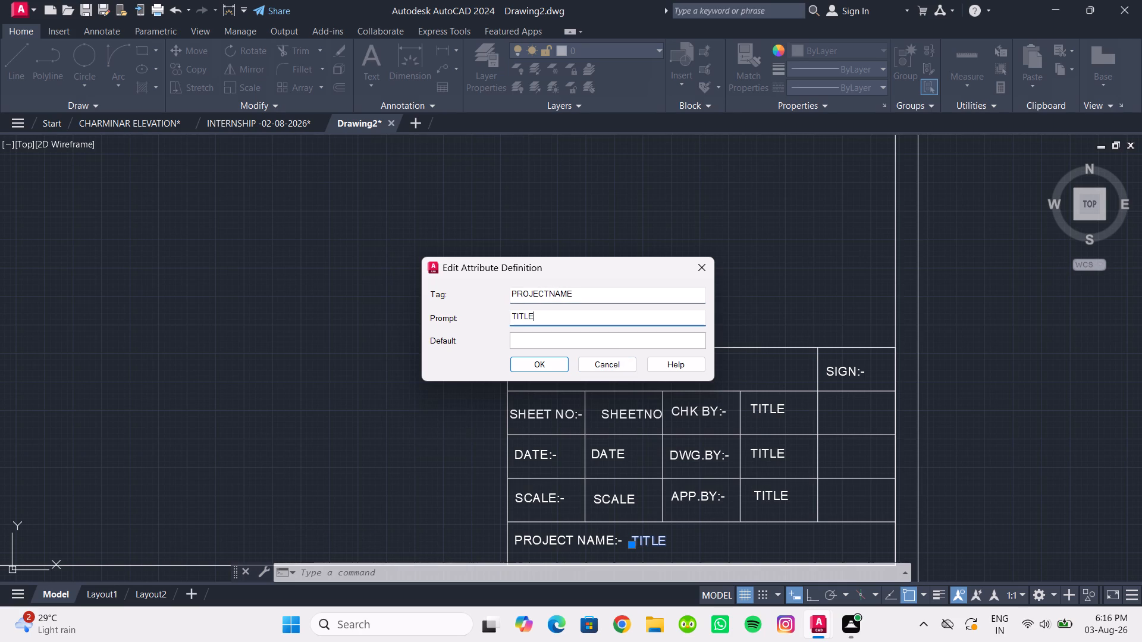
double_click(545, 319)
key("bracketleft")
key("BackSpace")
type("PROJEV")
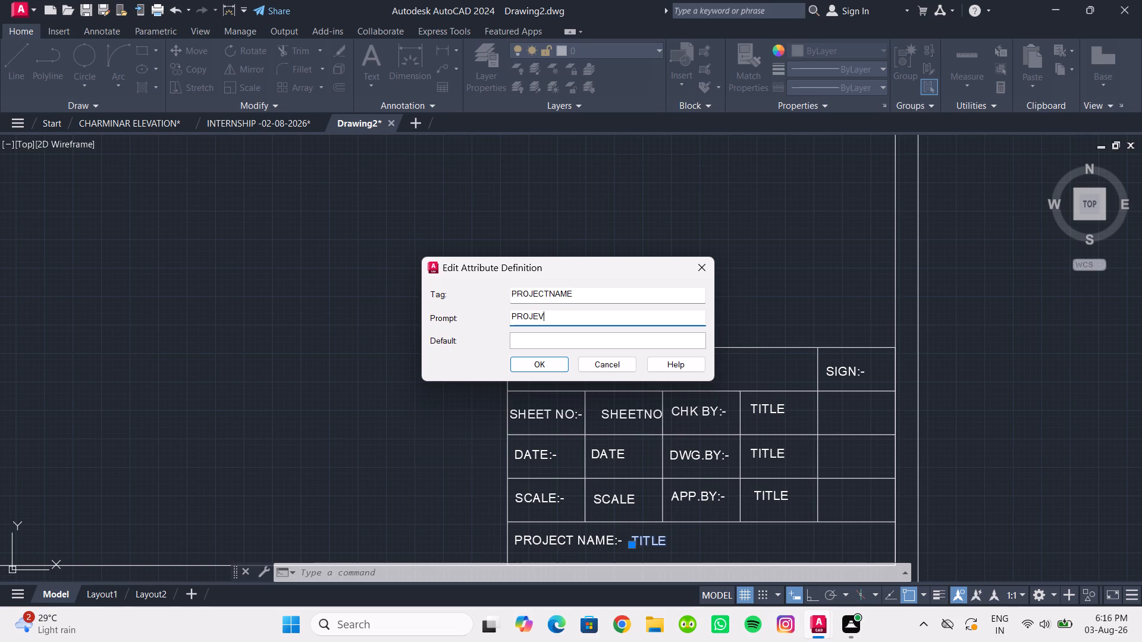
key("BackSpace")
type("CT")
key("space")
type("NAME")
left_click(548, 366)
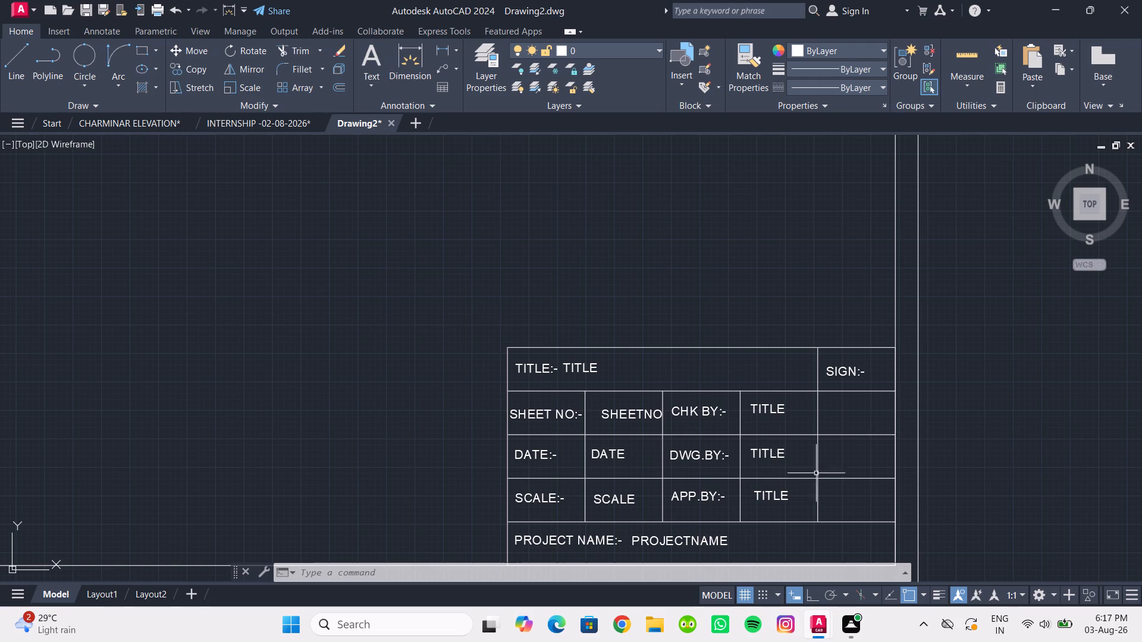
Change the attribute beside the "CHK BY:-" label to tag CHKBY and prompt CHK BY.
double_click(760, 411)
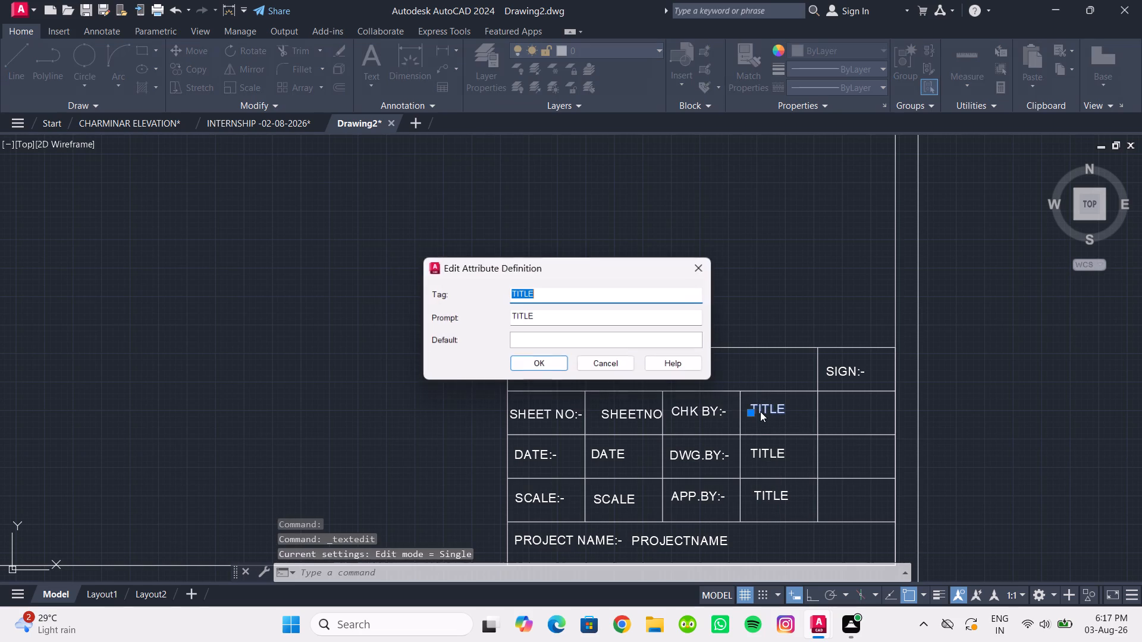
type("CHK")
key("space")
key("BackSpace")
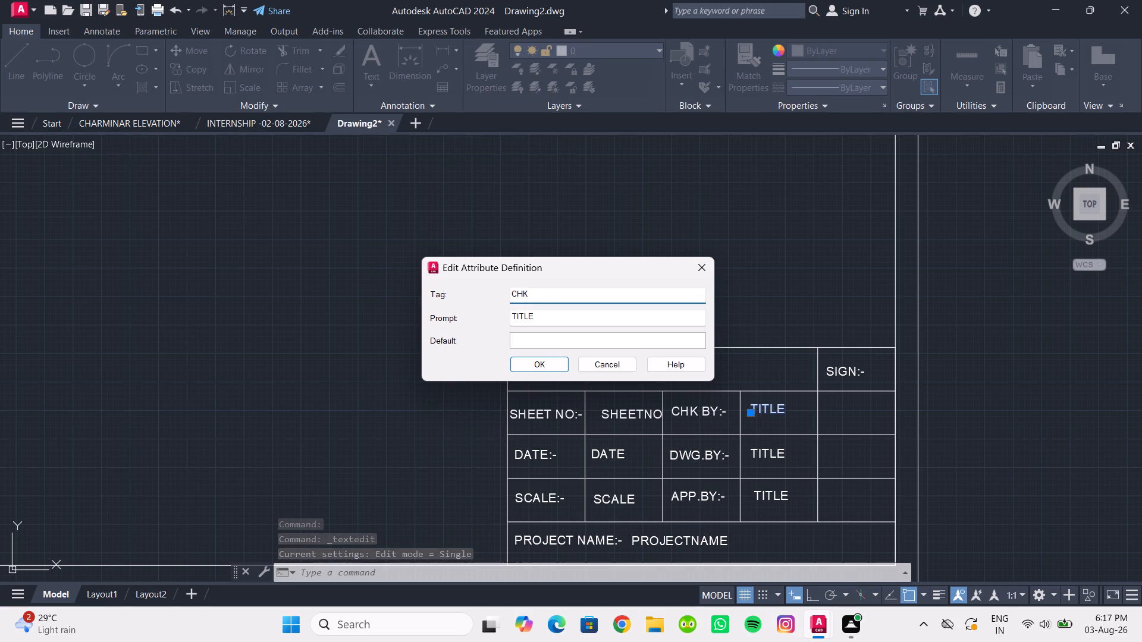
type("BY")
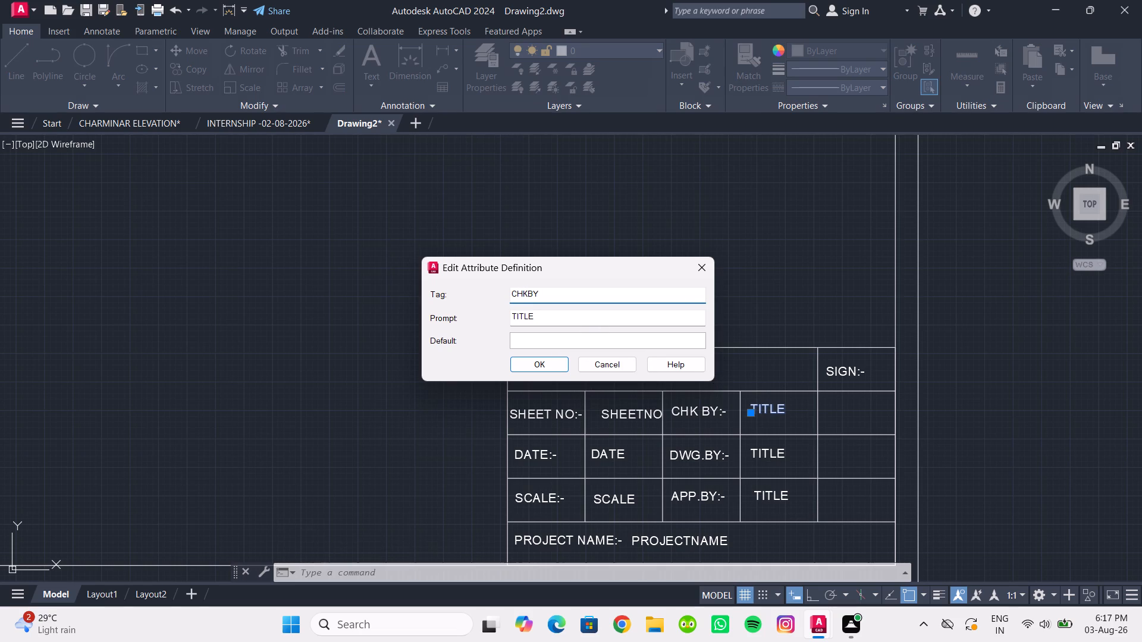
double_click(564, 322)
type("CHK BY")
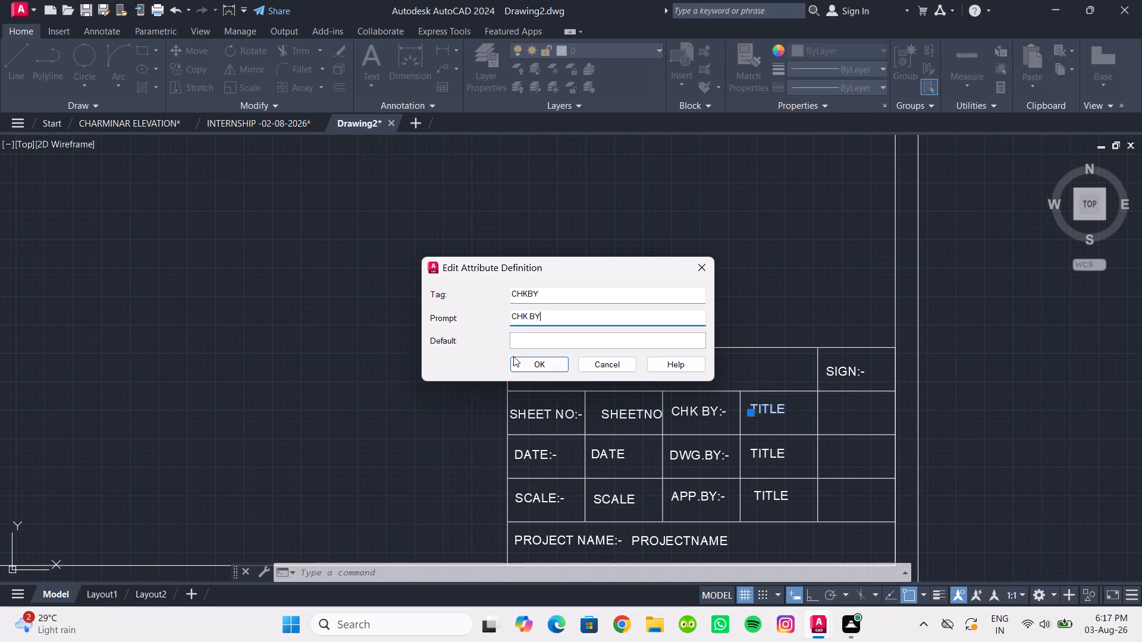
left_click(521, 359)
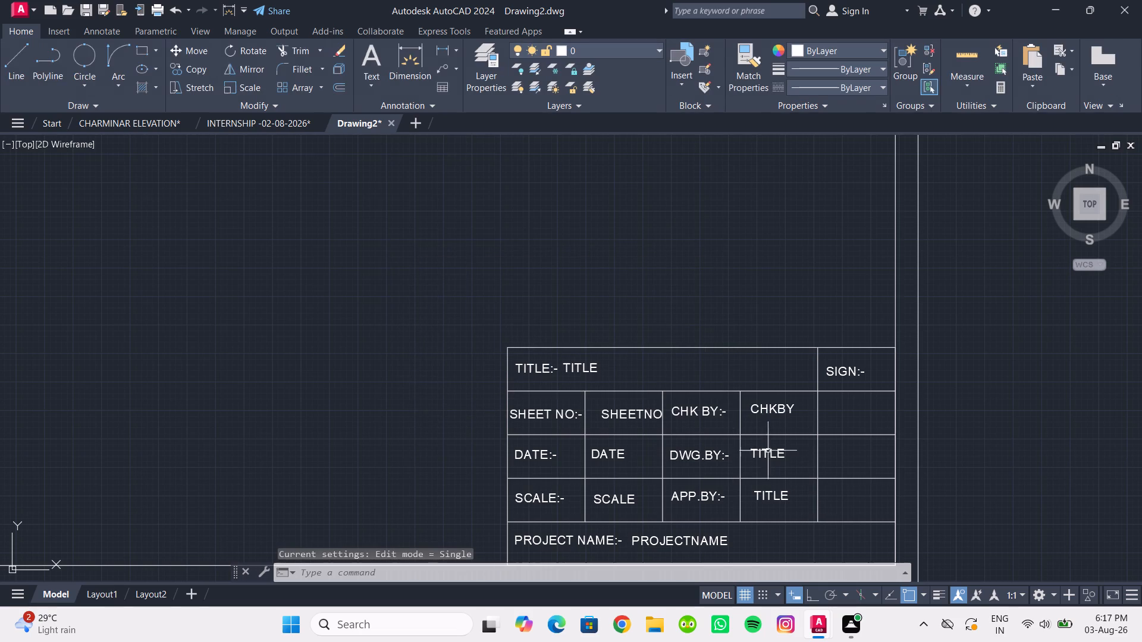
Open the attribute definition beside the "DWG.BY:-" label for editing.
double_click(757, 451)
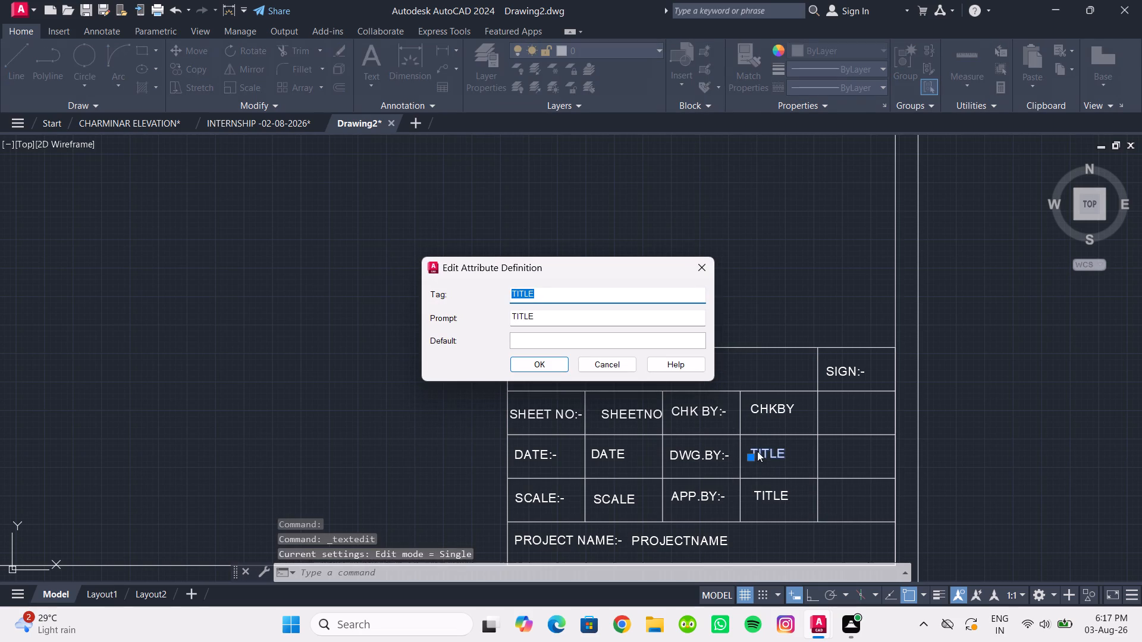
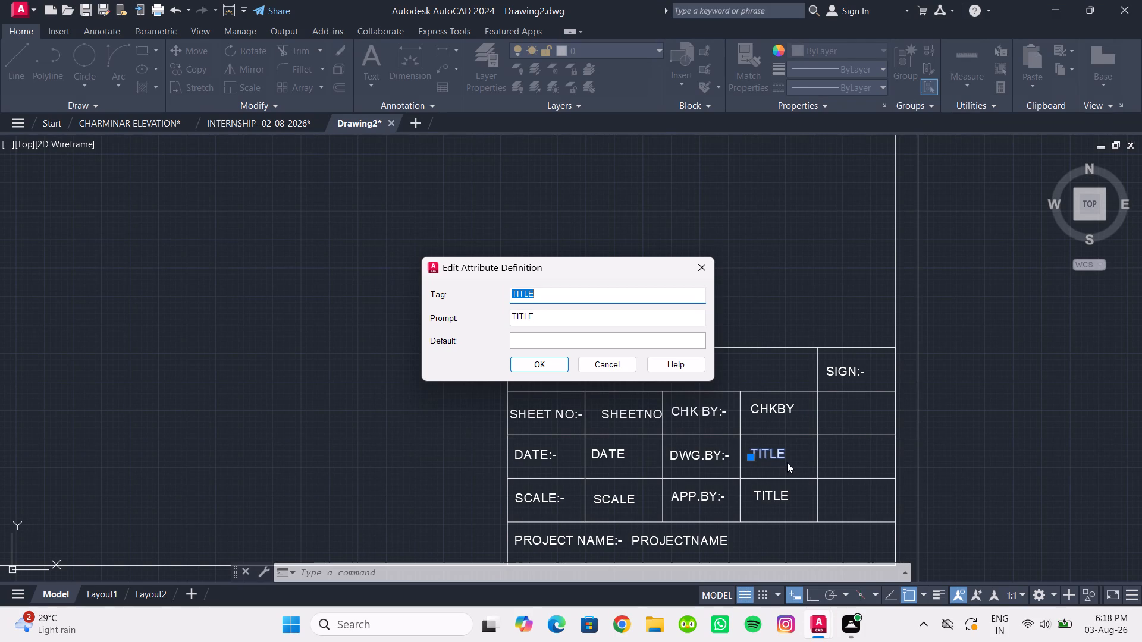
Set the attribute beside the "DWG.BY:-" label to tag DWGBY and prompt DWG BY.
type("DWG")
key("space")
key("BackSpace")
type("BY")
left_click(532, 319)
left_click(532, 319)
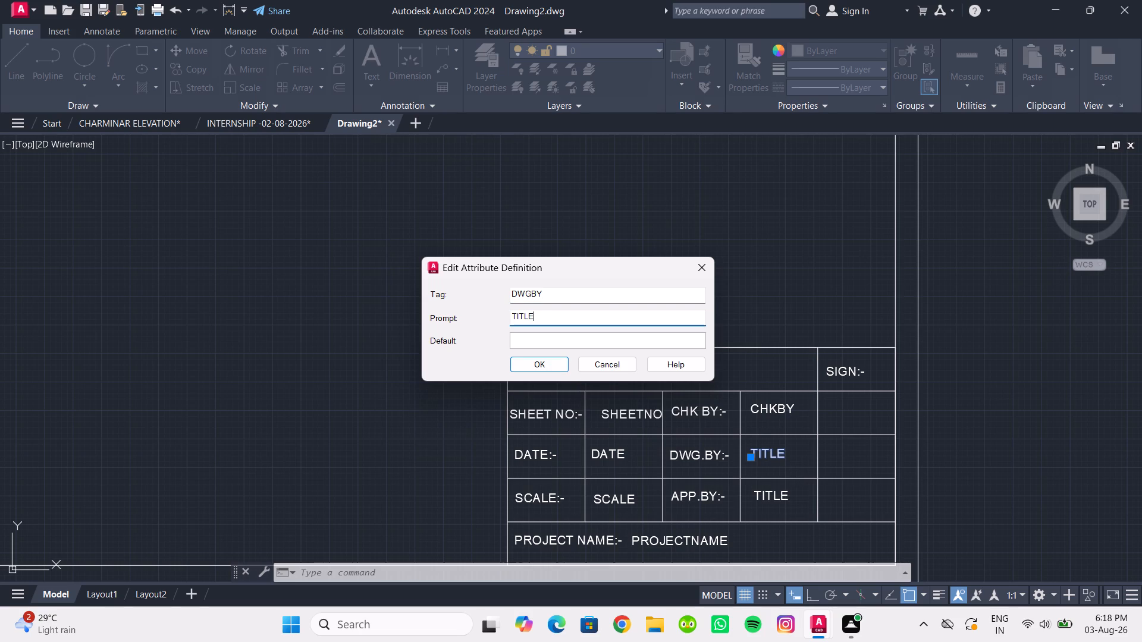
left_click_drag(538, 318, 454, 307)
type("DWG BY")
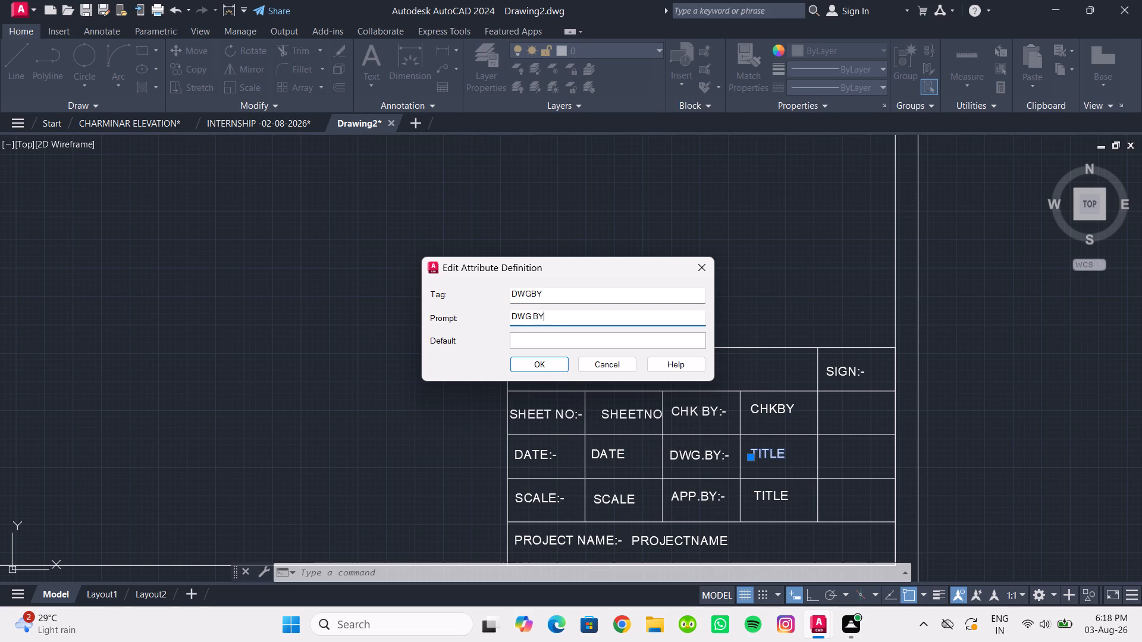
left_click(528, 369)
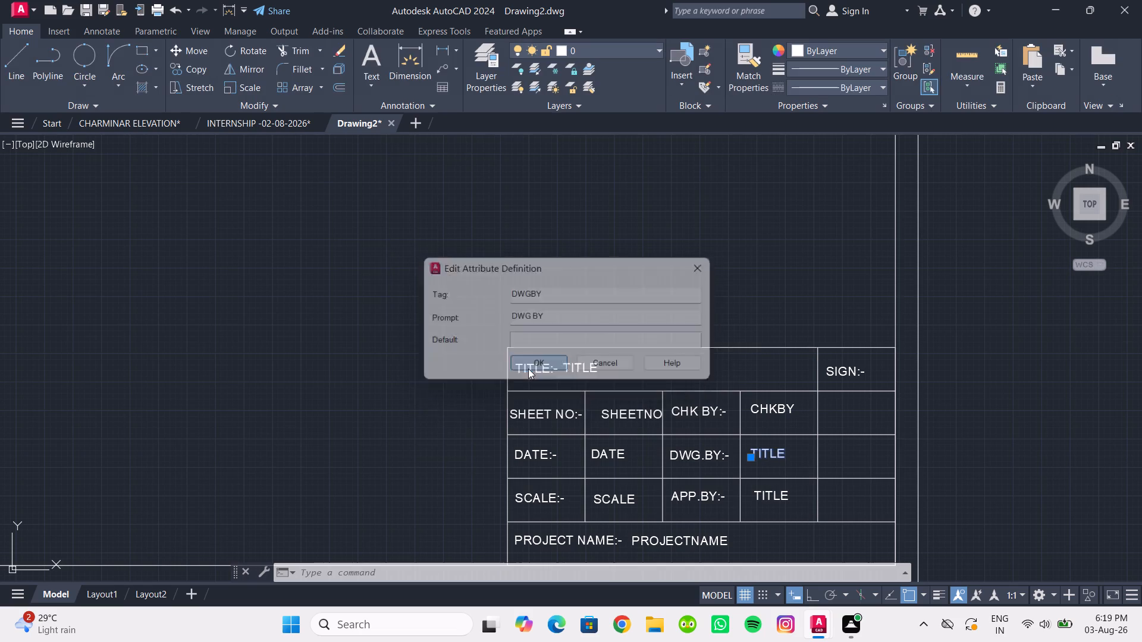
Change the attribute beside the "APP.BY:-" label to tag APPBY and prompt APP BY.
double_click(765, 495)
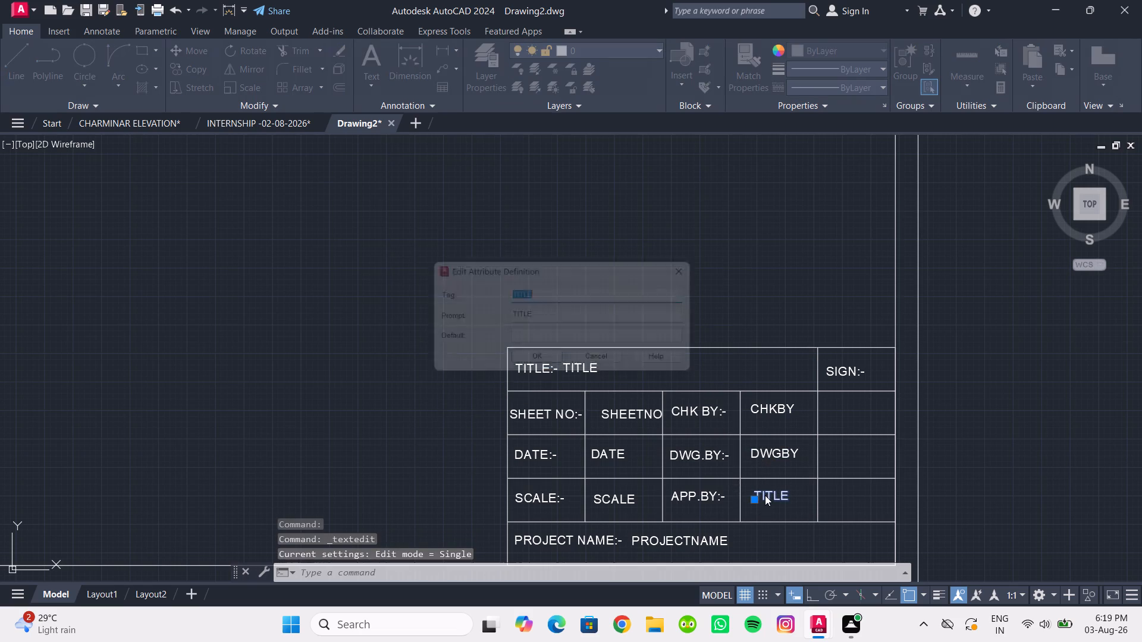
type("APP")
key("space")
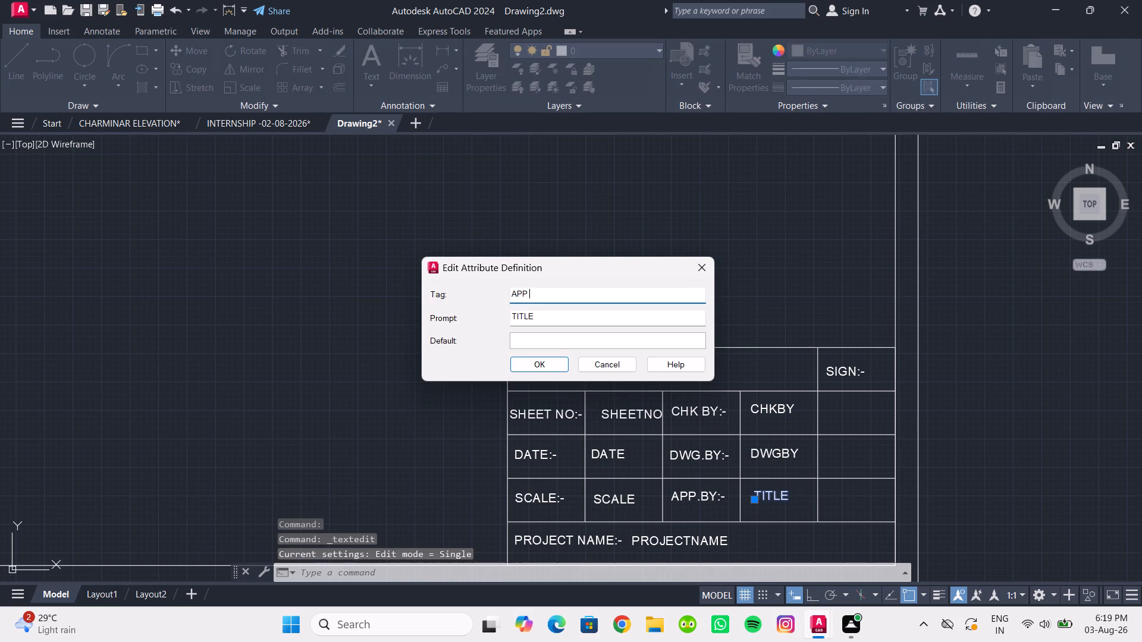
key("BackSpace")
type("BY")
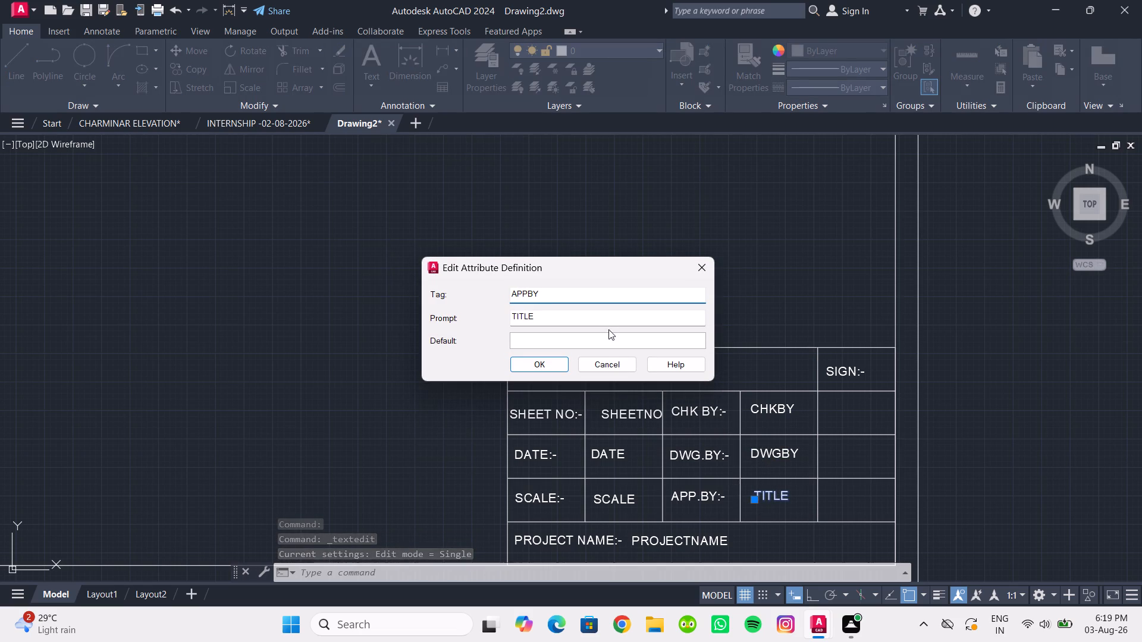
left_click(539, 319)
left_click_drag(539, 319, 503, 313)
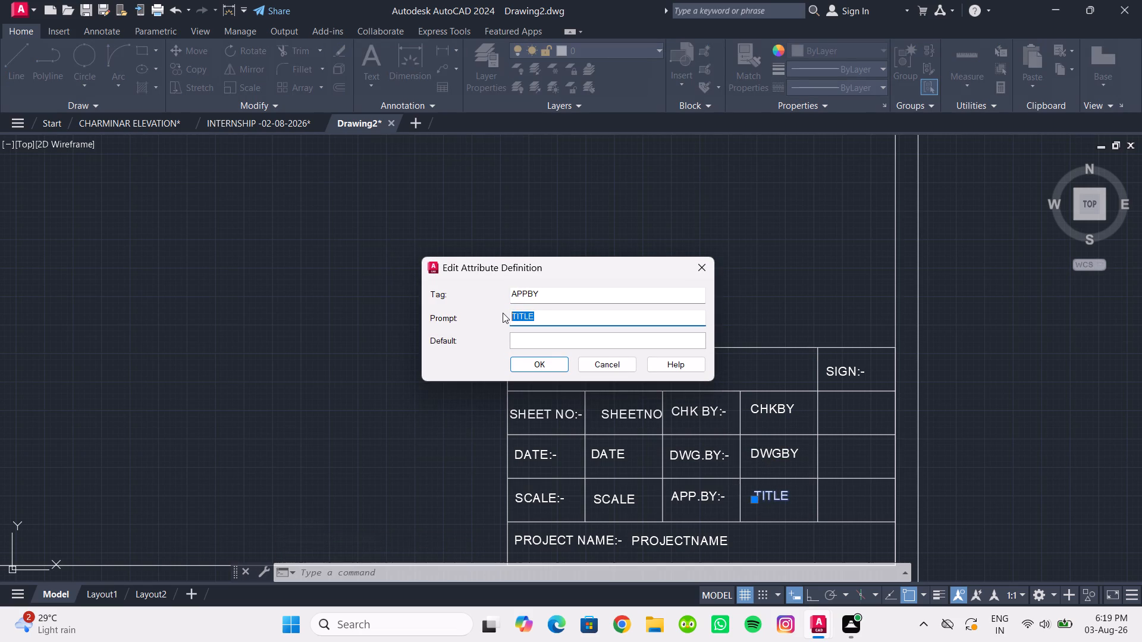
type("APP BY")
left_click(521, 361)
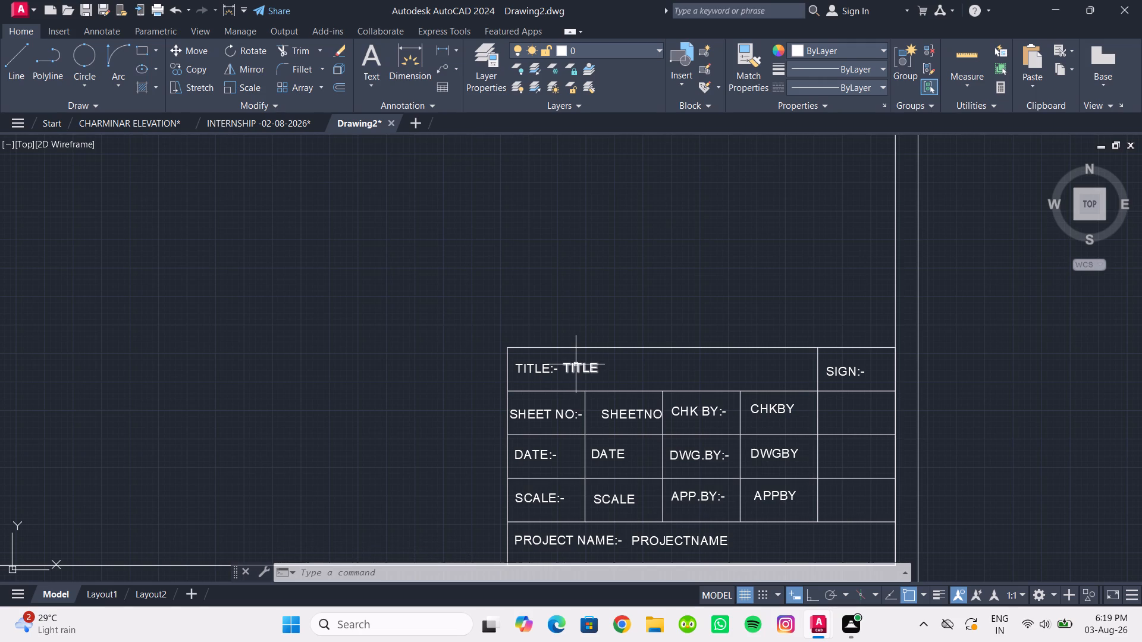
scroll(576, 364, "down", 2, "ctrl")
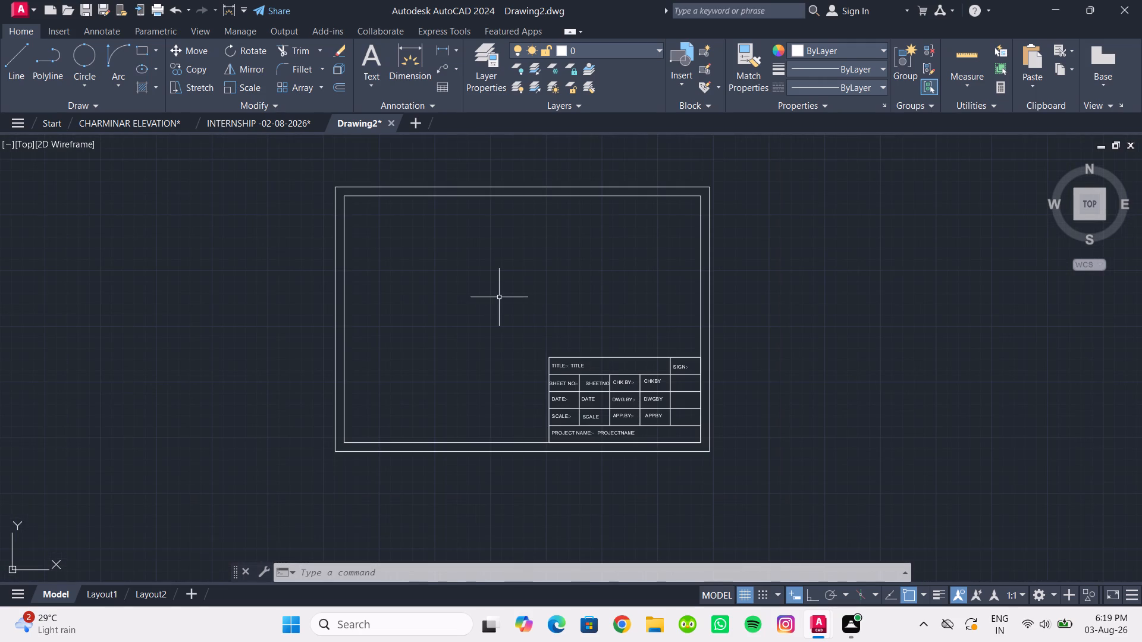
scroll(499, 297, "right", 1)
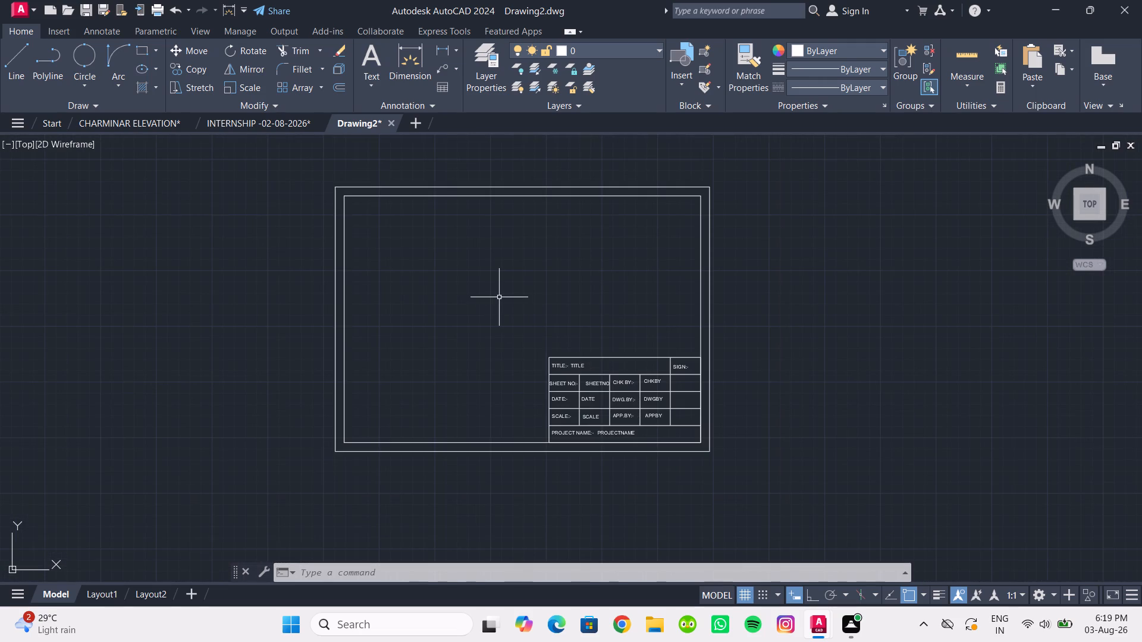
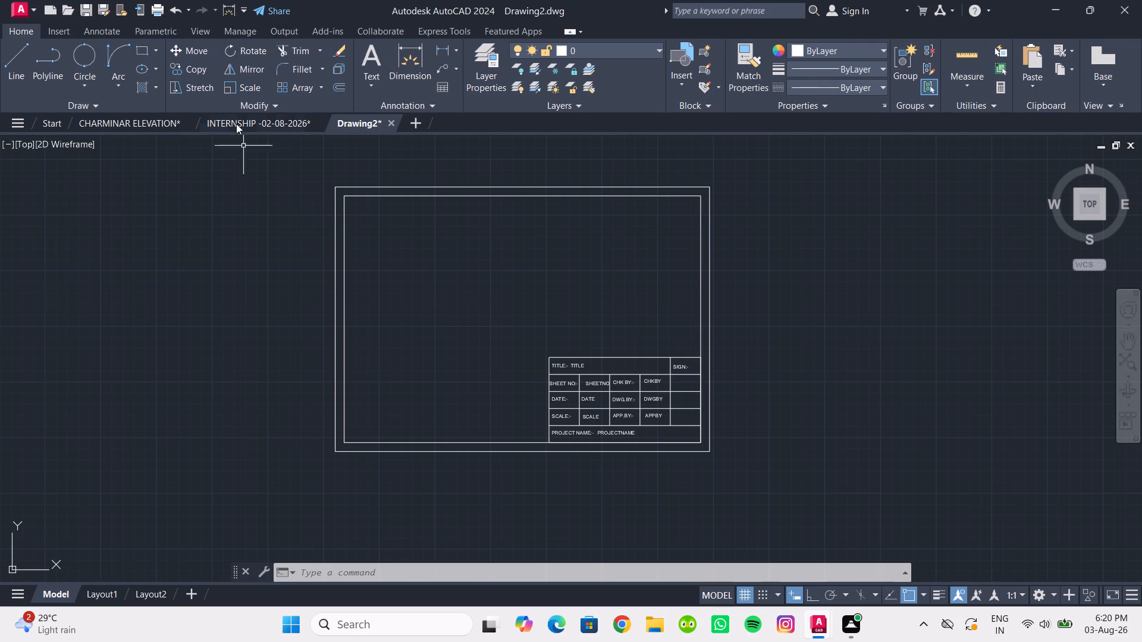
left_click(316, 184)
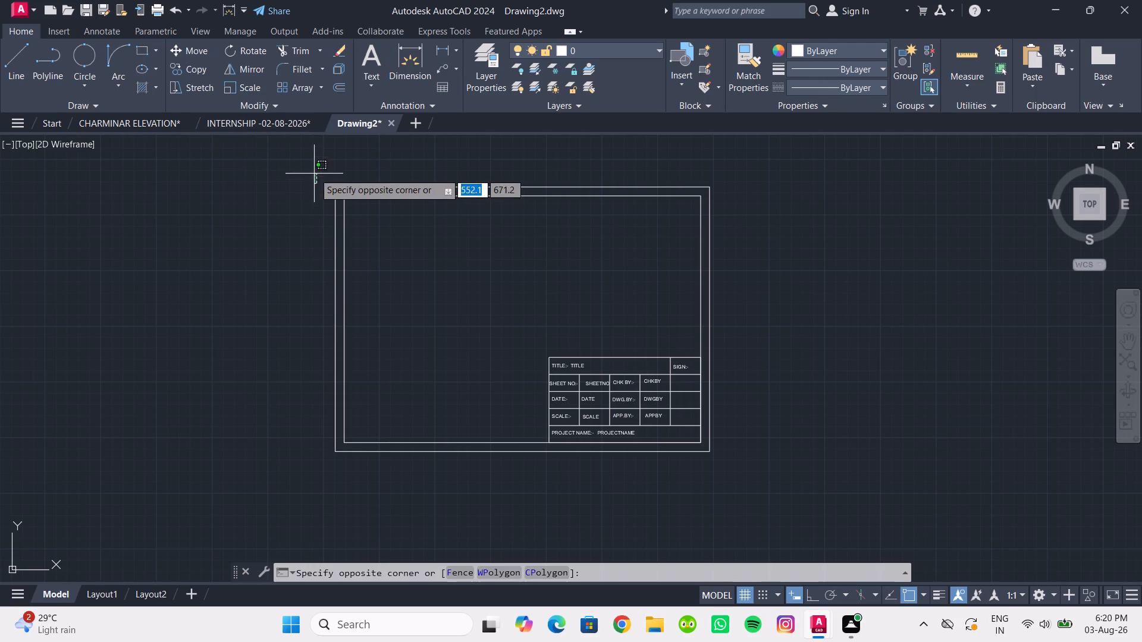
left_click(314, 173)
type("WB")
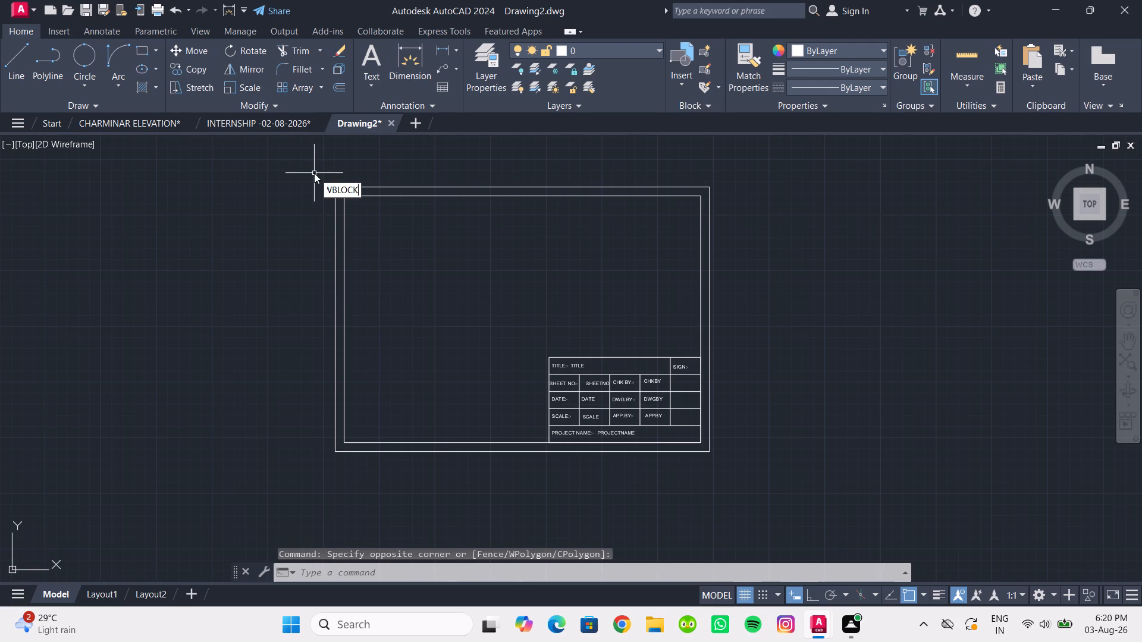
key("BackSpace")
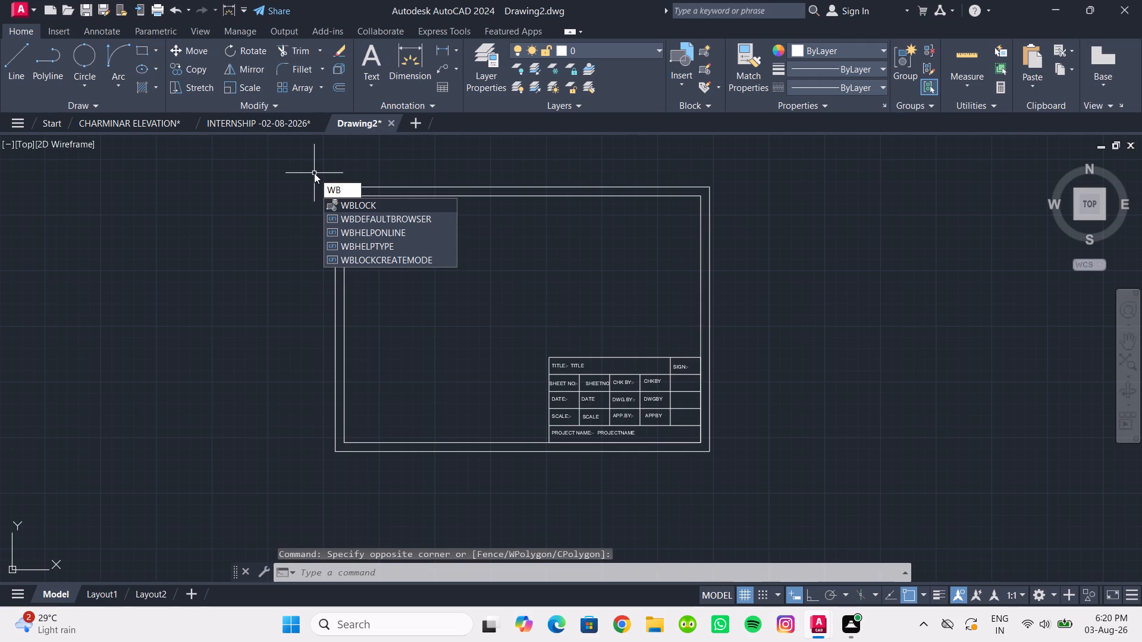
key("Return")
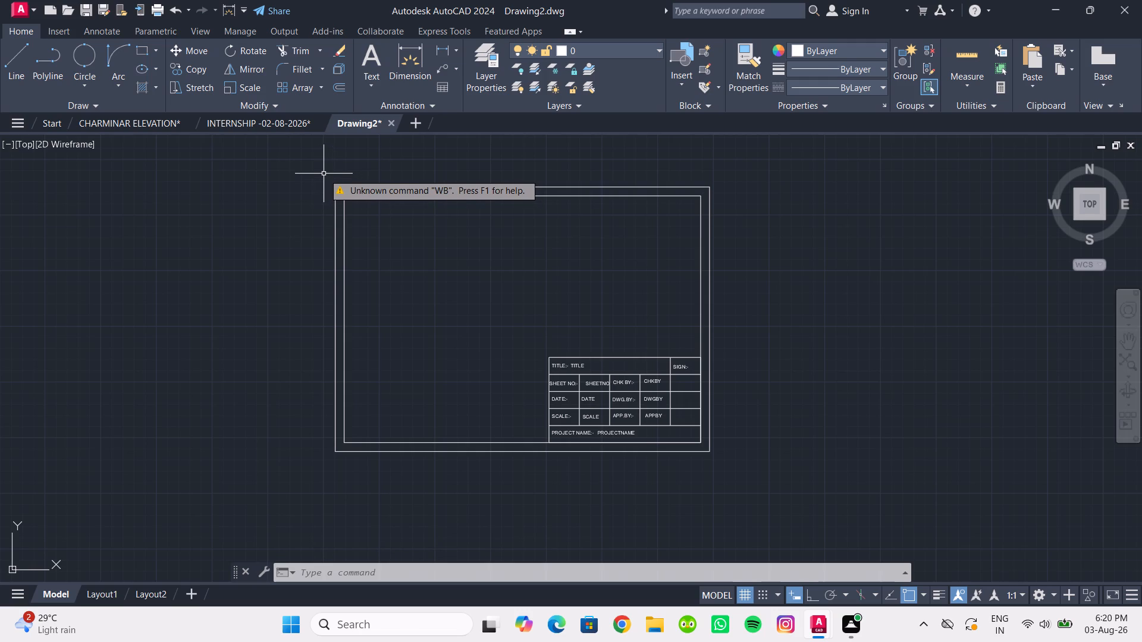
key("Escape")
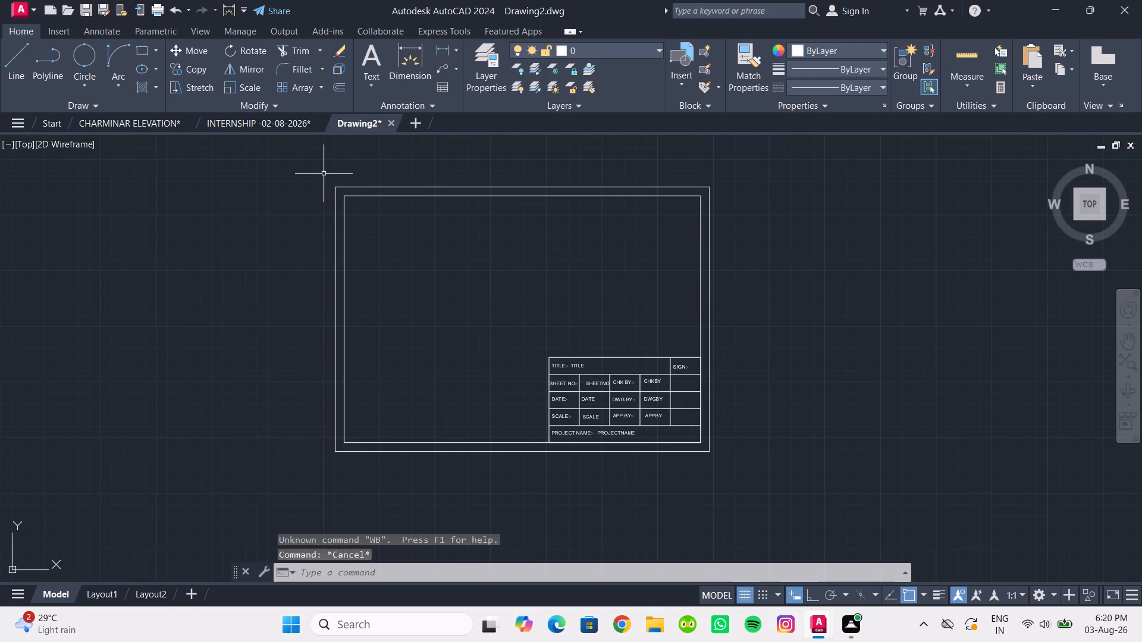
Start a Write Block of the whole sheet with title block, using the outer frame's lower-left corner as base point.
key("w")
key("Return")
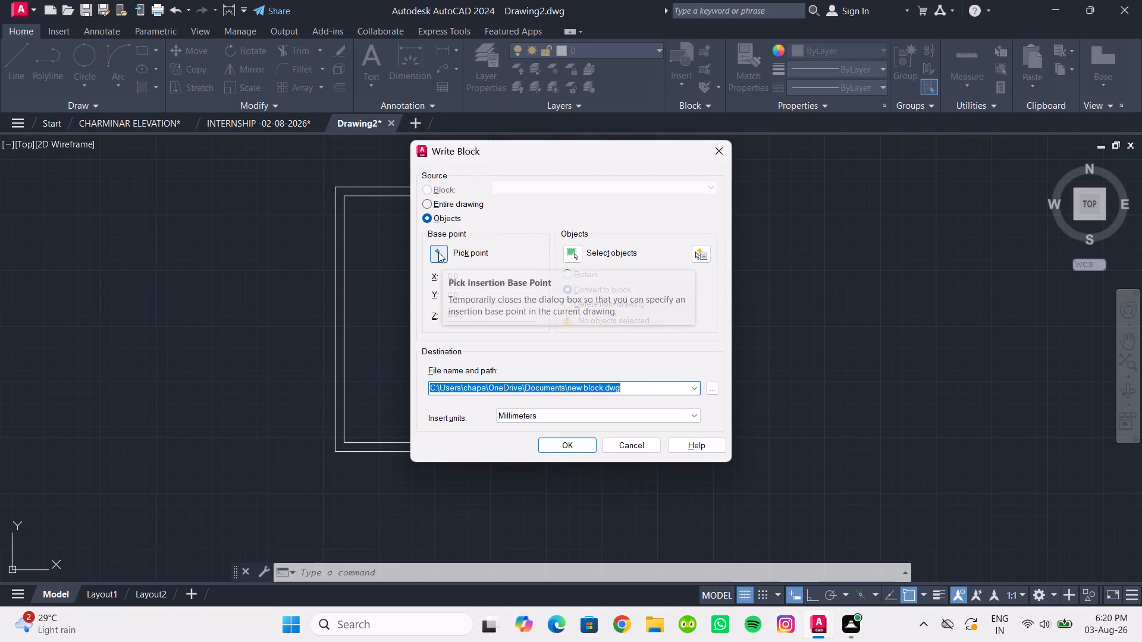
left_click(438, 252)
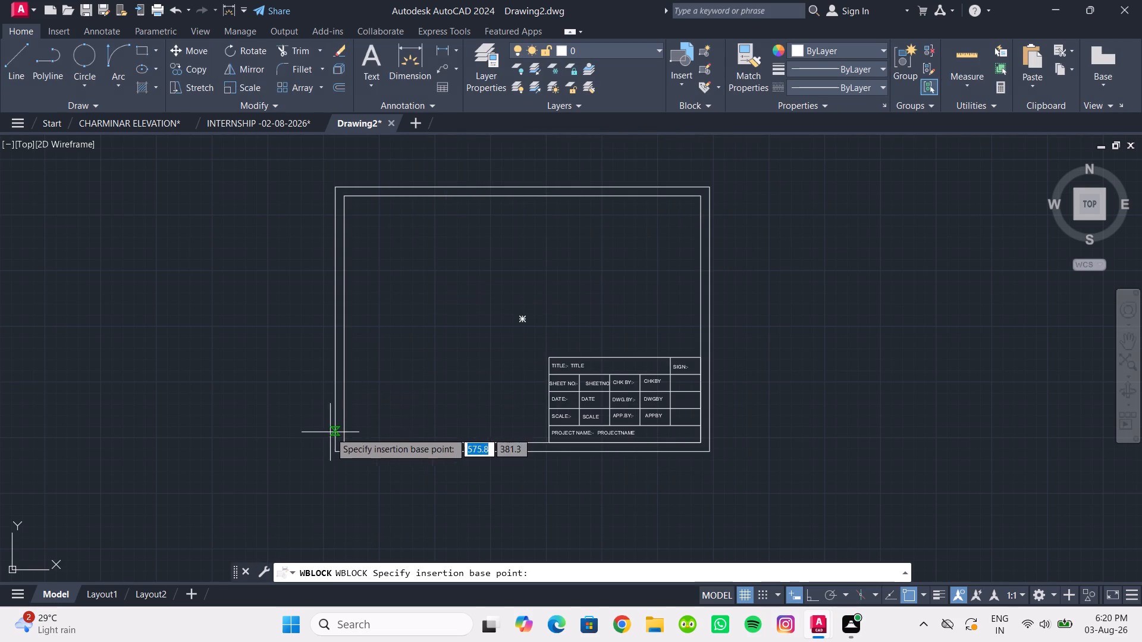
left_click(334, 449)
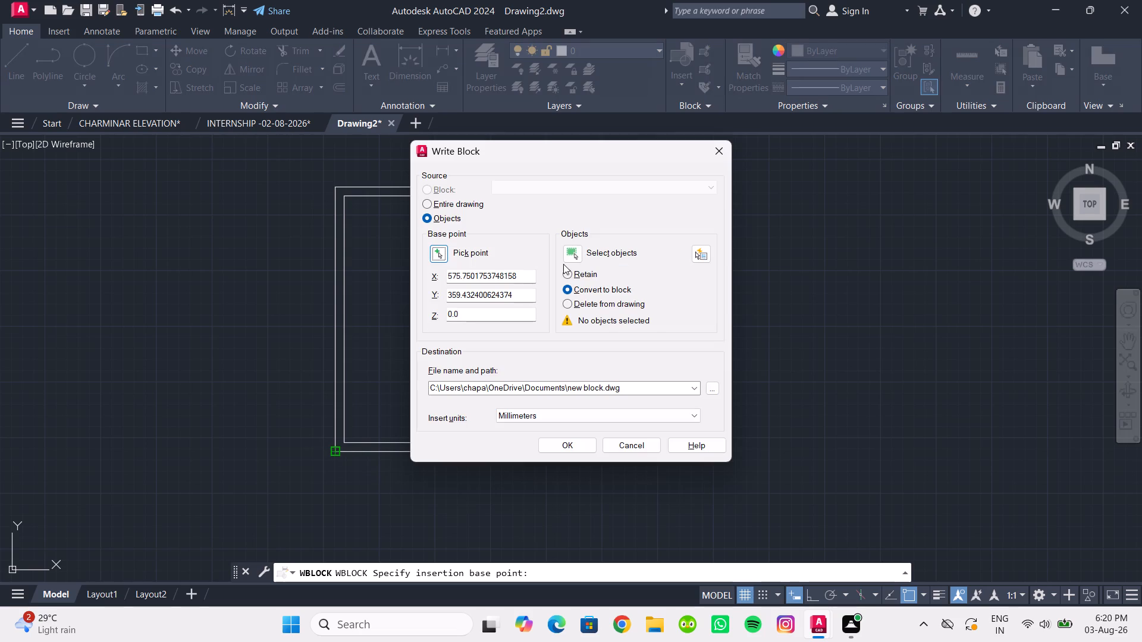
left_click(571, 246)
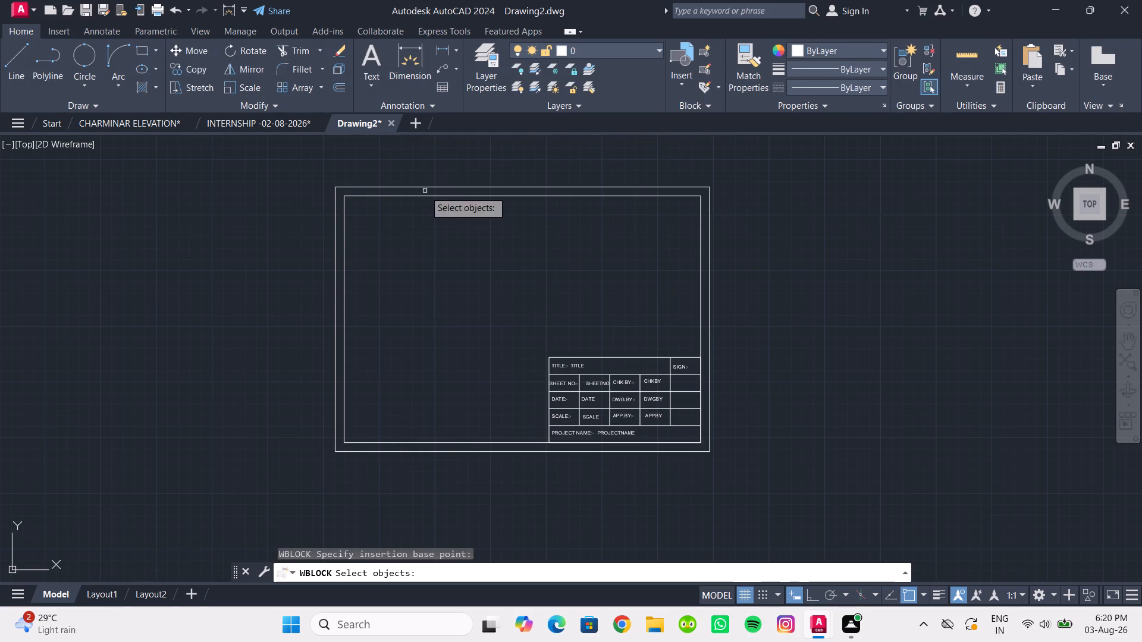
left_click(294, 151)
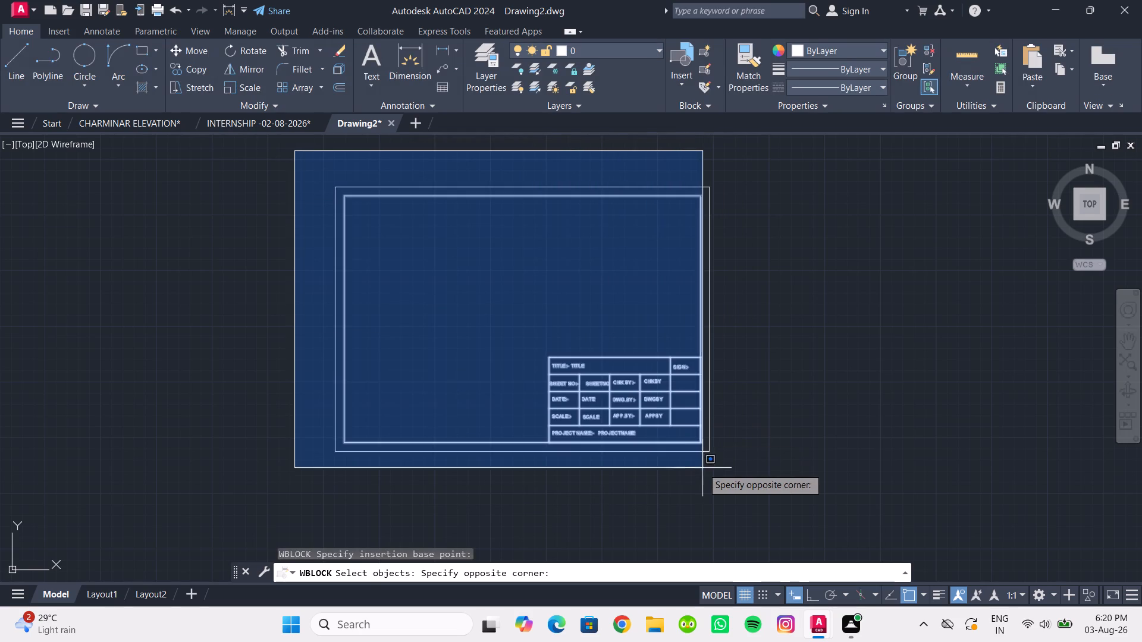
left_click(733, 480)
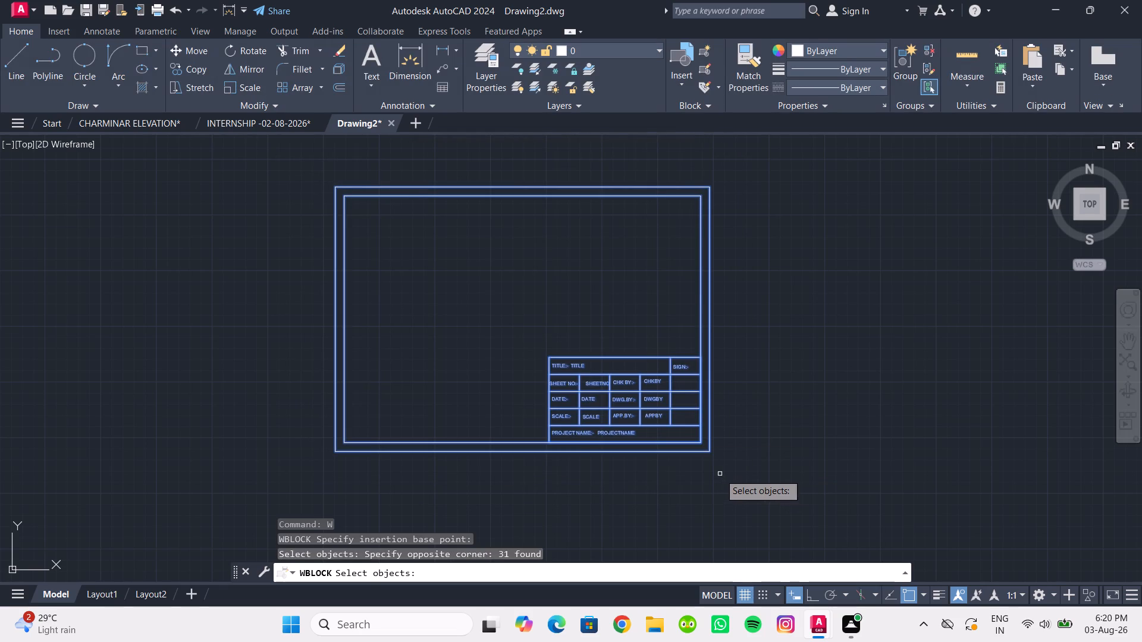
key("Return")
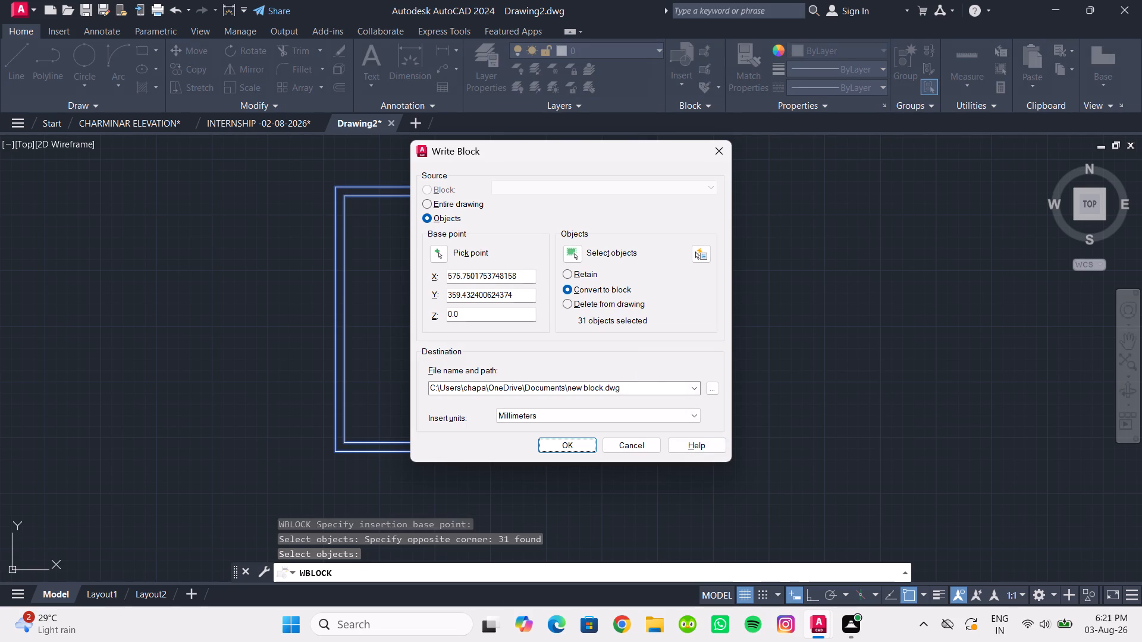
Write the block to the Documents folder as INTERN block.dwg in millimetres, leaving all attribute values blank.
left_click(582, 386)
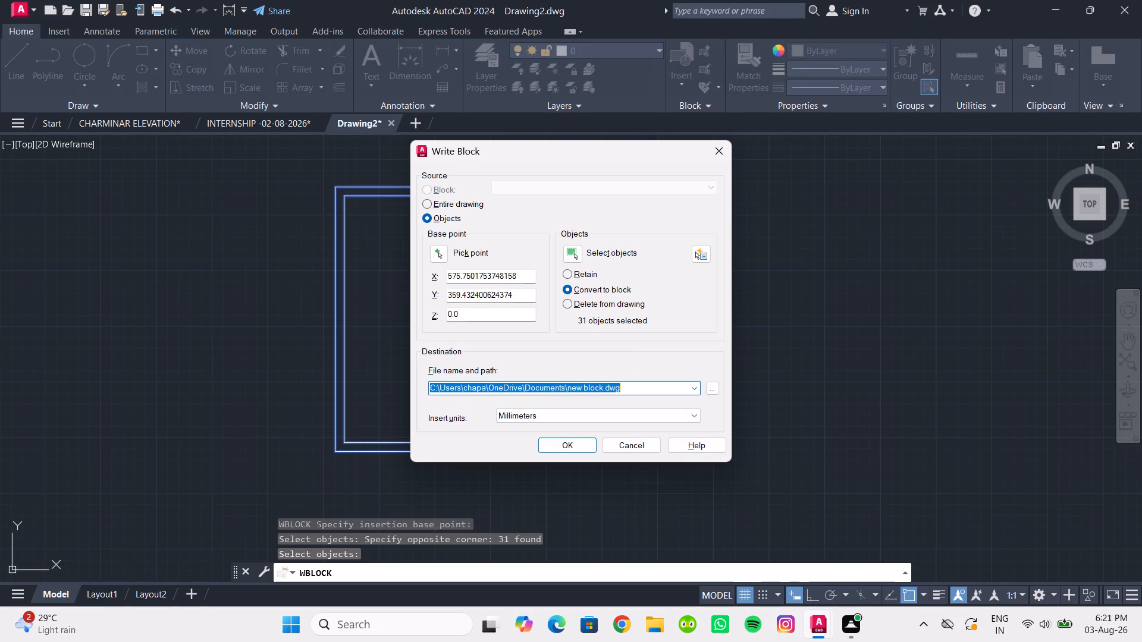
left_click(582, 386)
key("BackSpace")
key("BackSpace")
key("BackSpace")
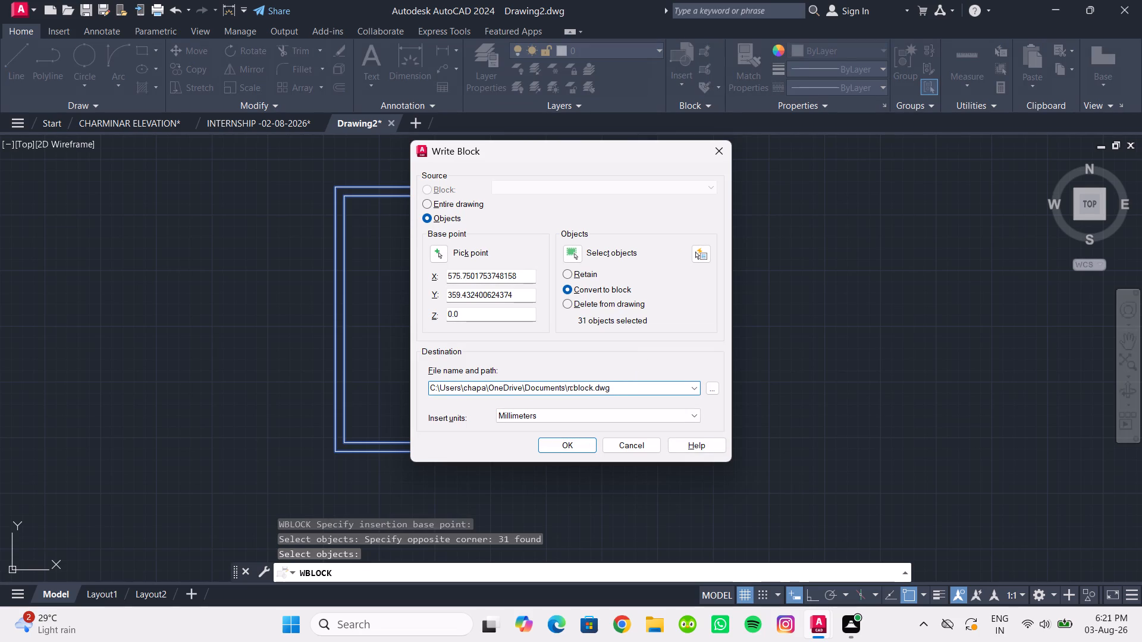
type("INTER")
key("n")
left_click(559, 441)
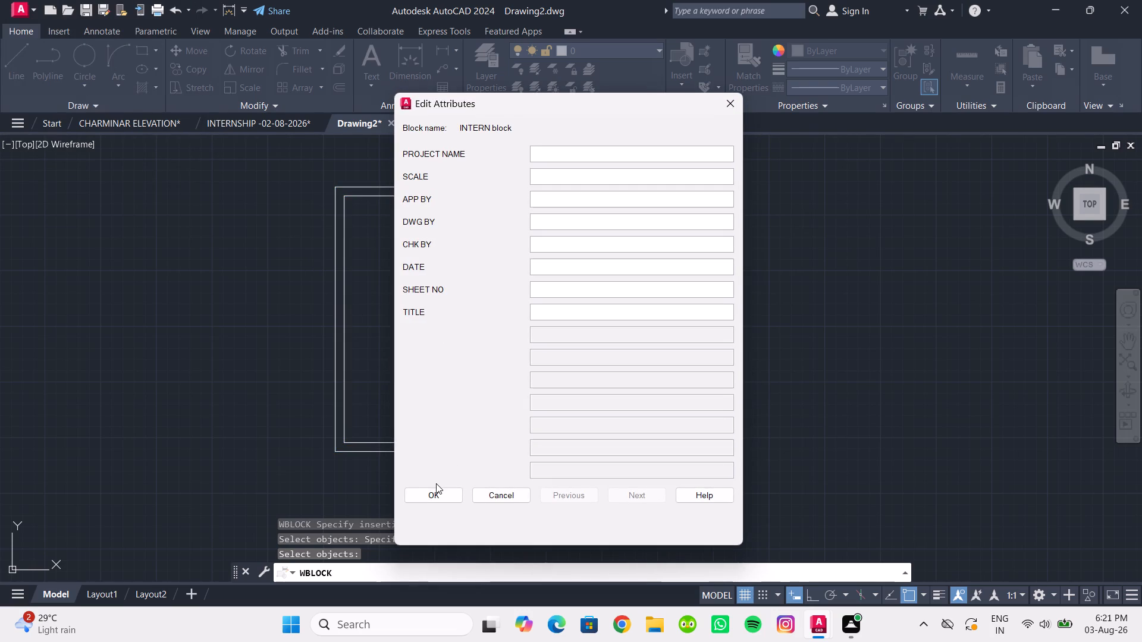
left_click(434, 492)
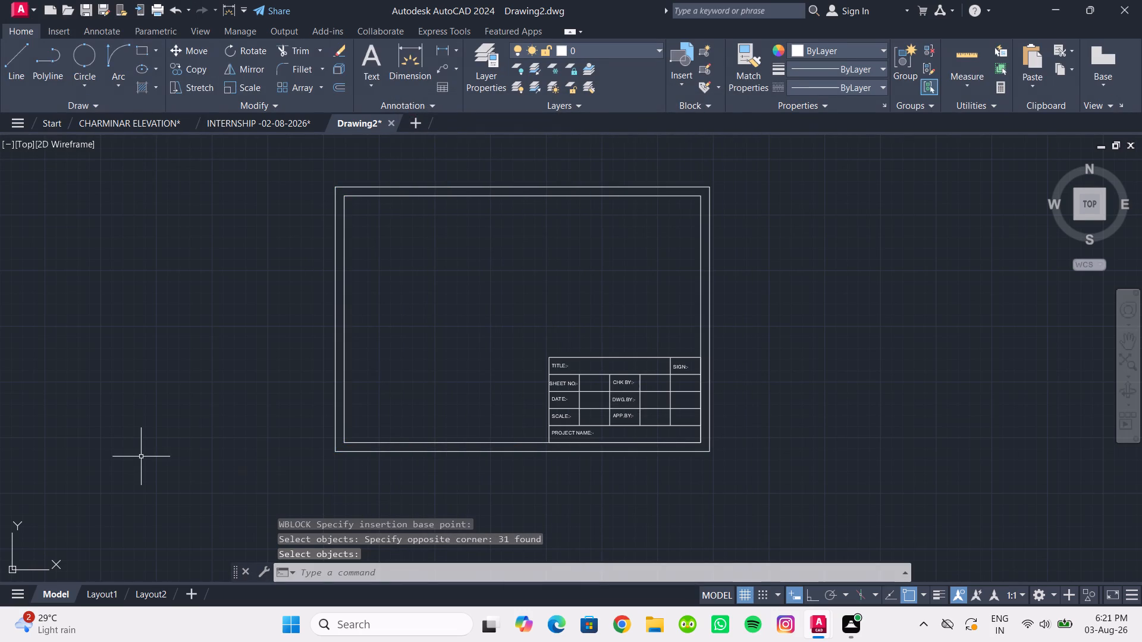
Switch to Layout1 of the CHARMINAR ELEVATION drawing and delete its existing viewport.
left_click(120, 124)
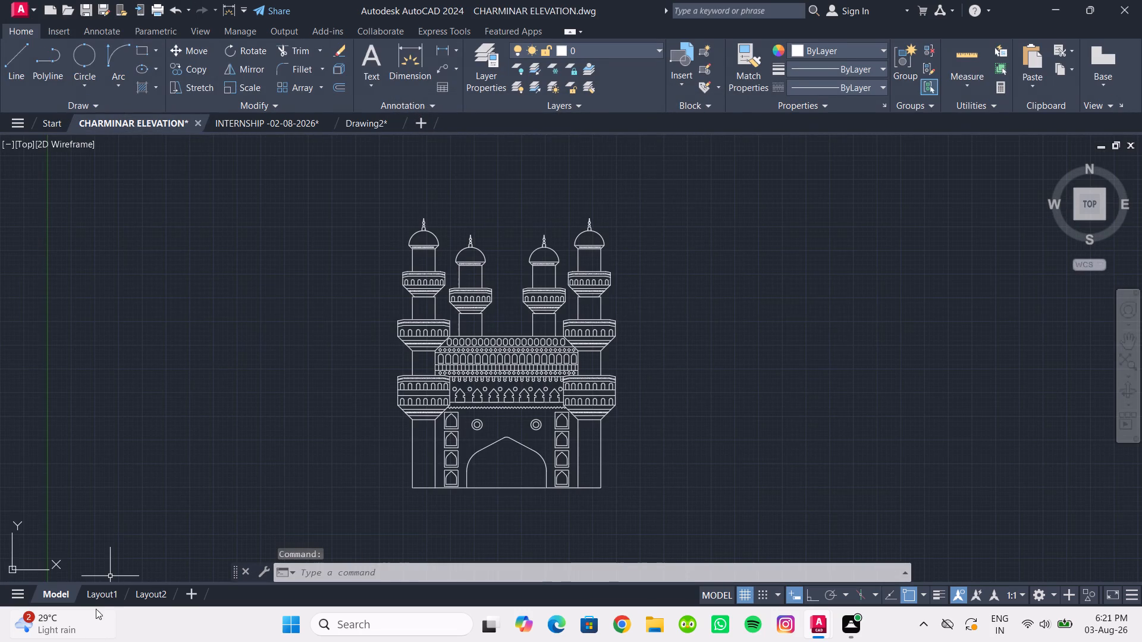
left_click(101, 598)
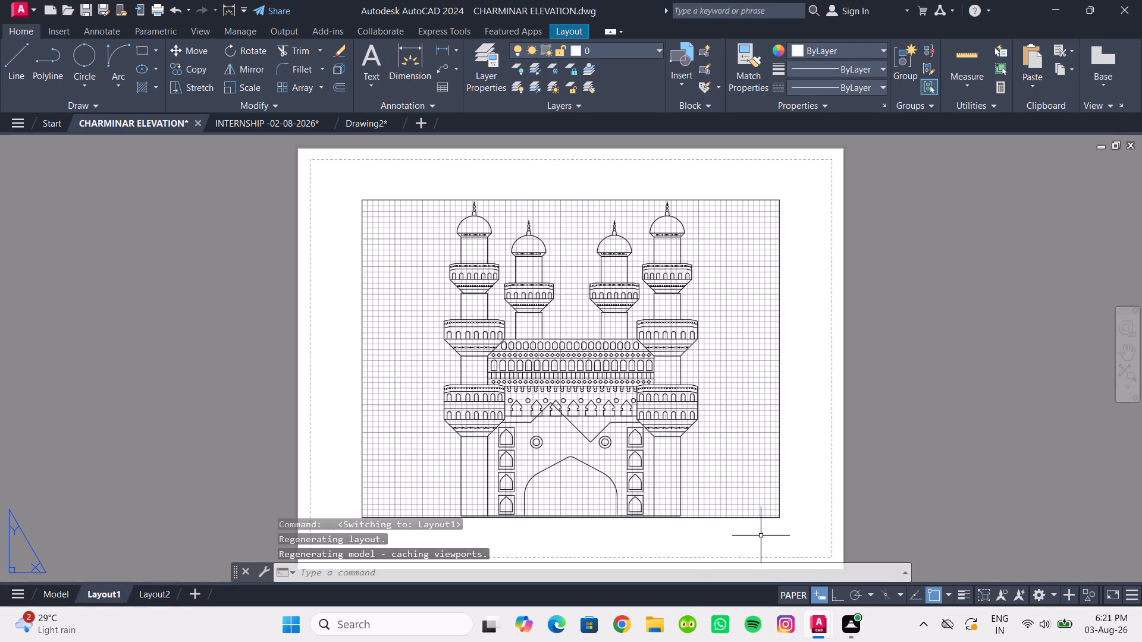
left_click(883, 547)
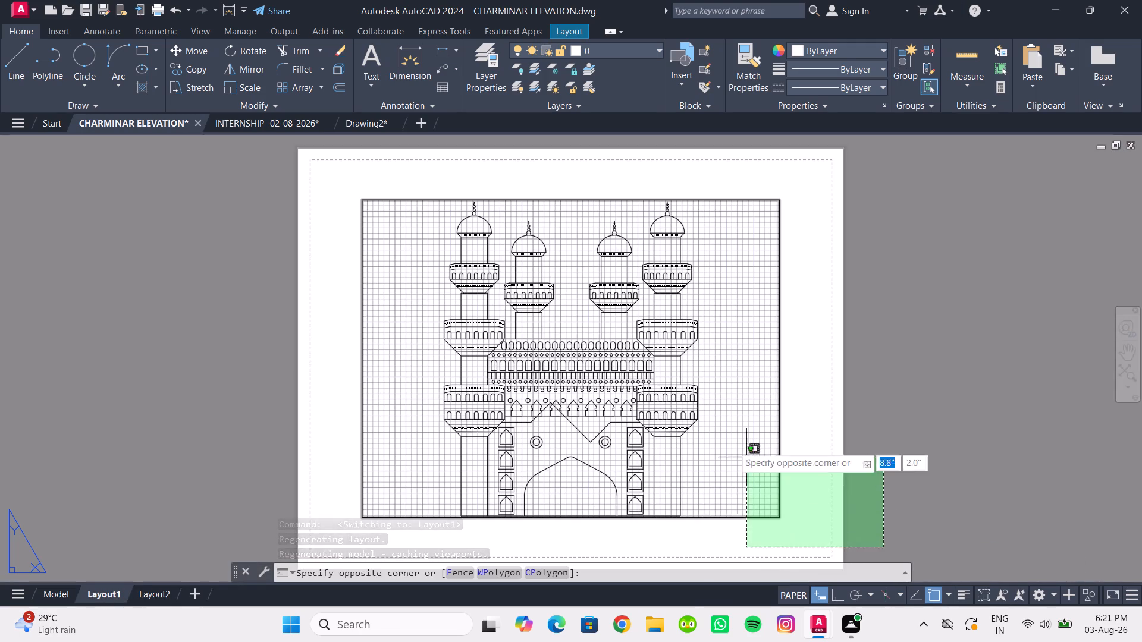
left_click(696, 413)
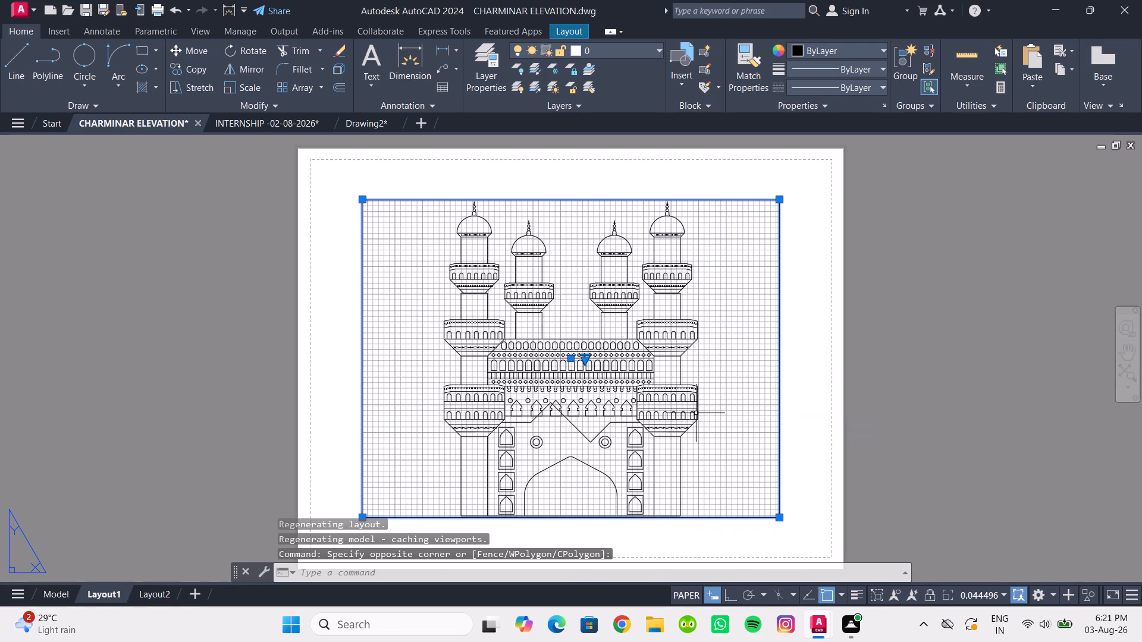
key("Delete")
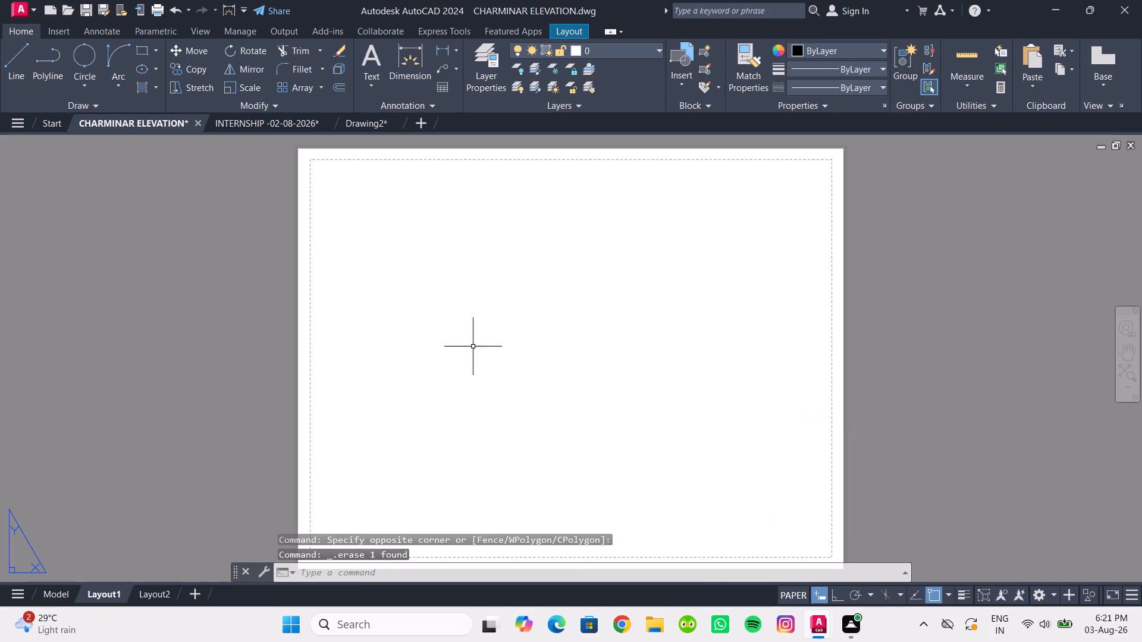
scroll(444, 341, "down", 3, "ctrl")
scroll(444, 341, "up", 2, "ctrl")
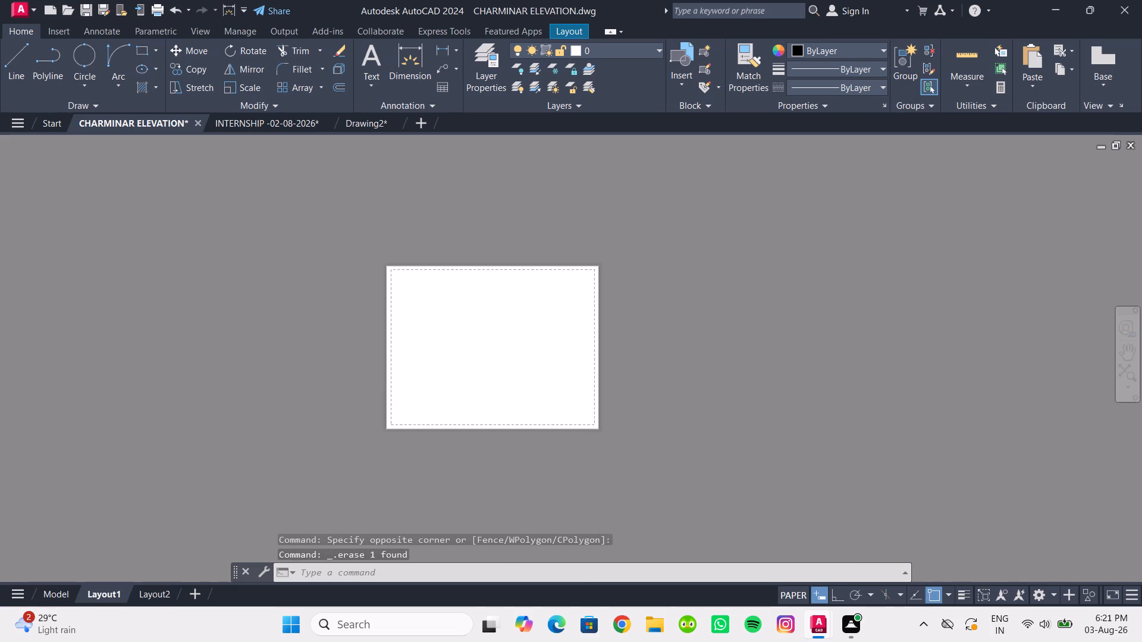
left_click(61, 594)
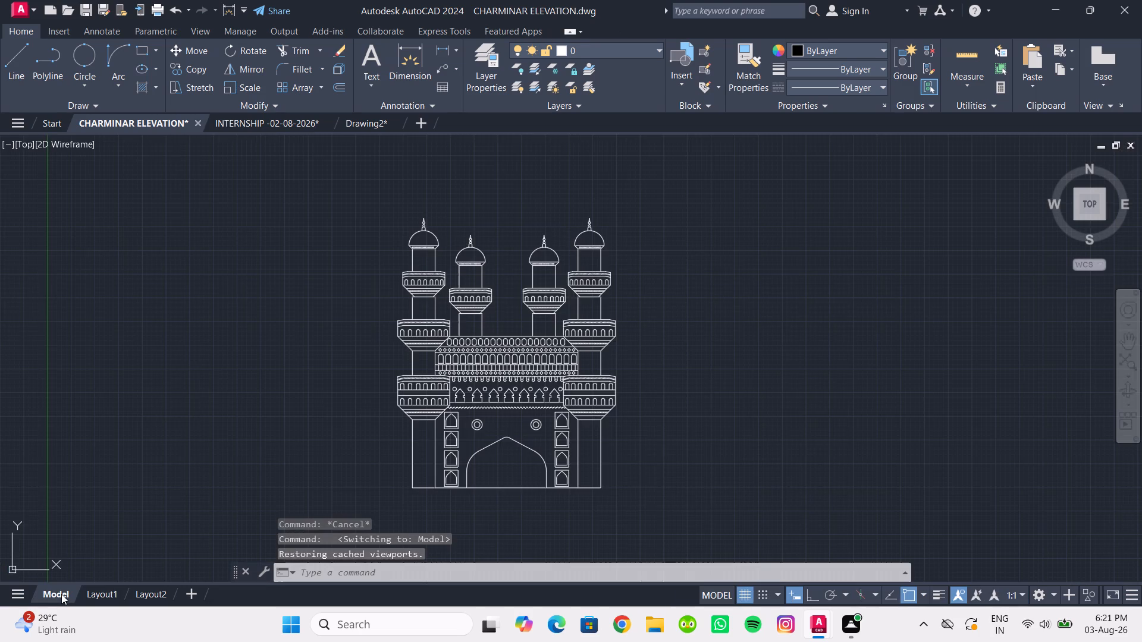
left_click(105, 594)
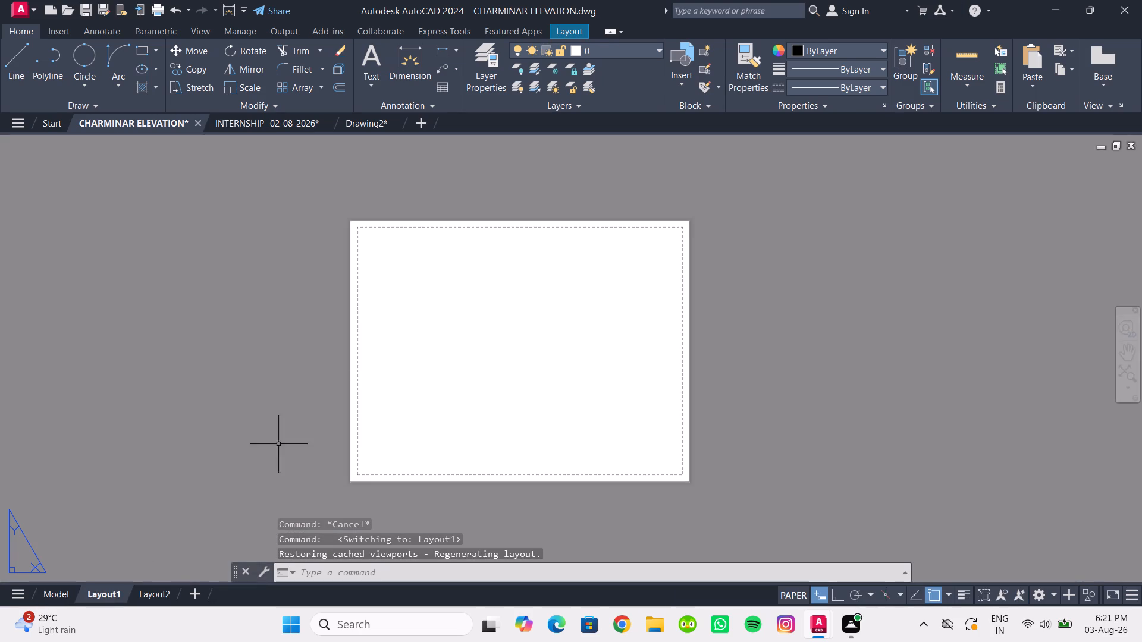
Modify Layout1's page setup to use the DWG To PDF.pc3 plotter.
right_click(109, 594)
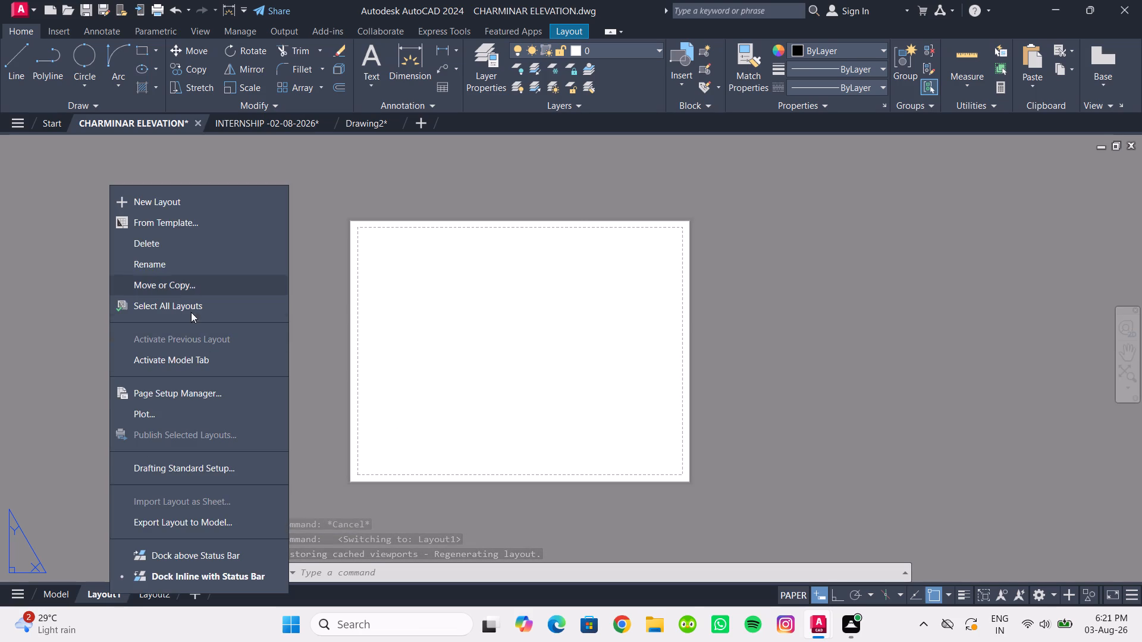
left_click(176, 389)
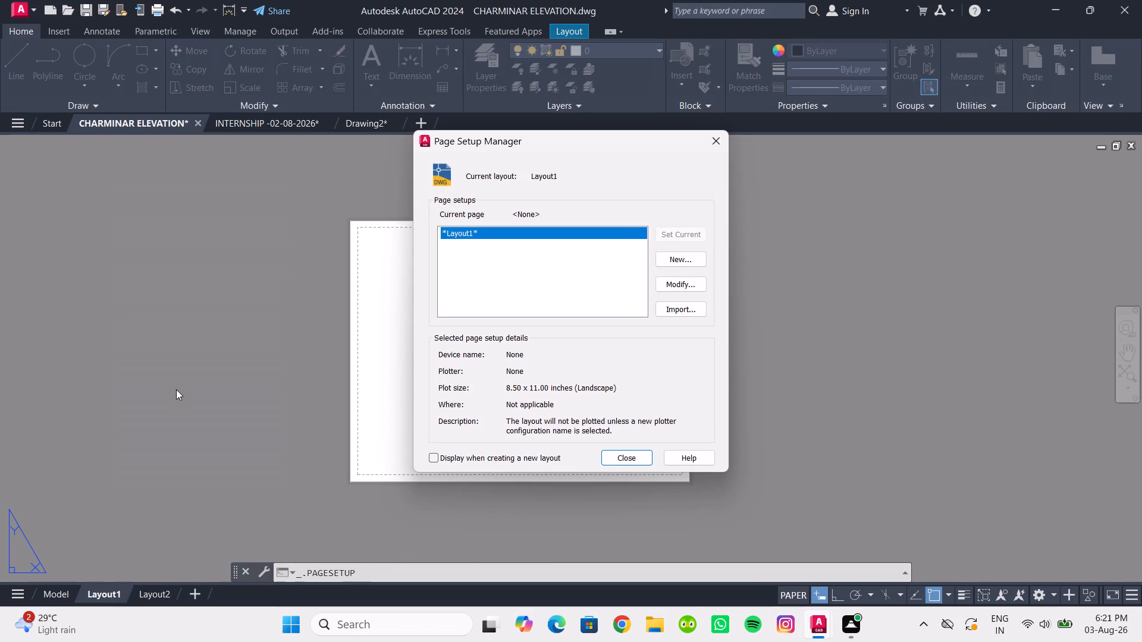
left_click(671, 285)
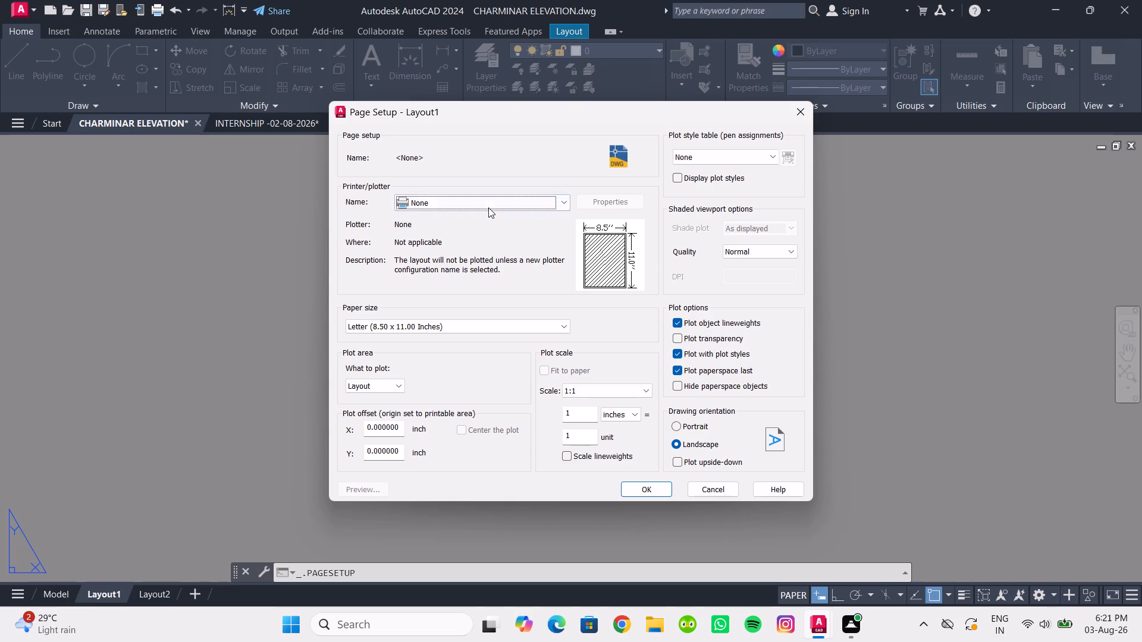
left_click(488, 207)
left_click(421, 378)
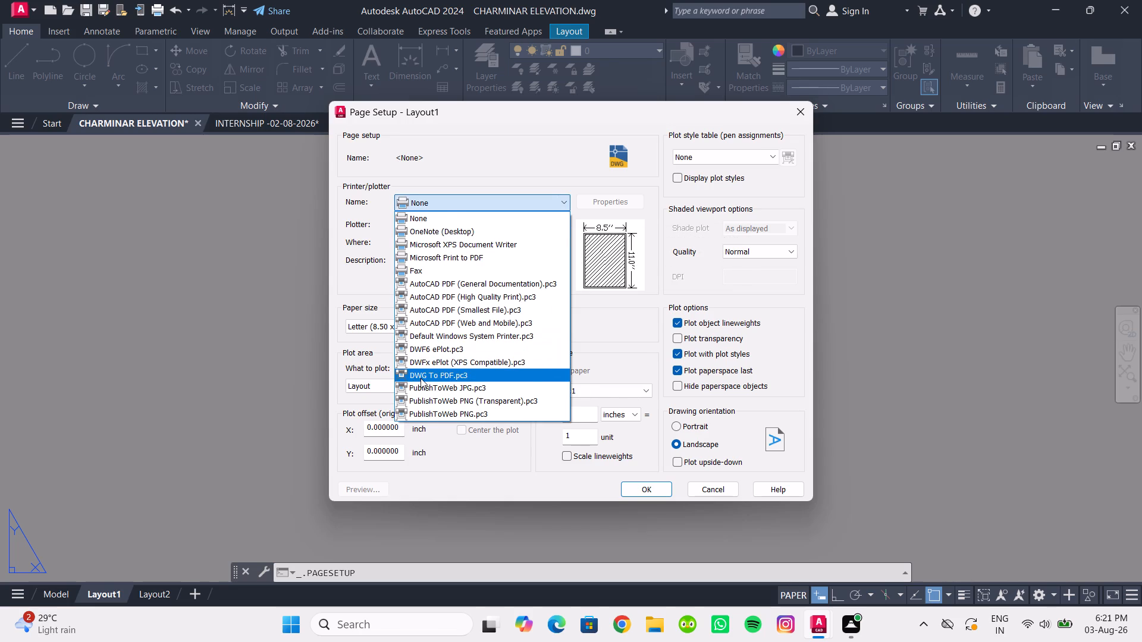
Set Layout1's paper size to ISO full bleed A3 (420.00 x 297.00 MM).
left_click(418, 329)
scroll(391, 473, "down", 1)
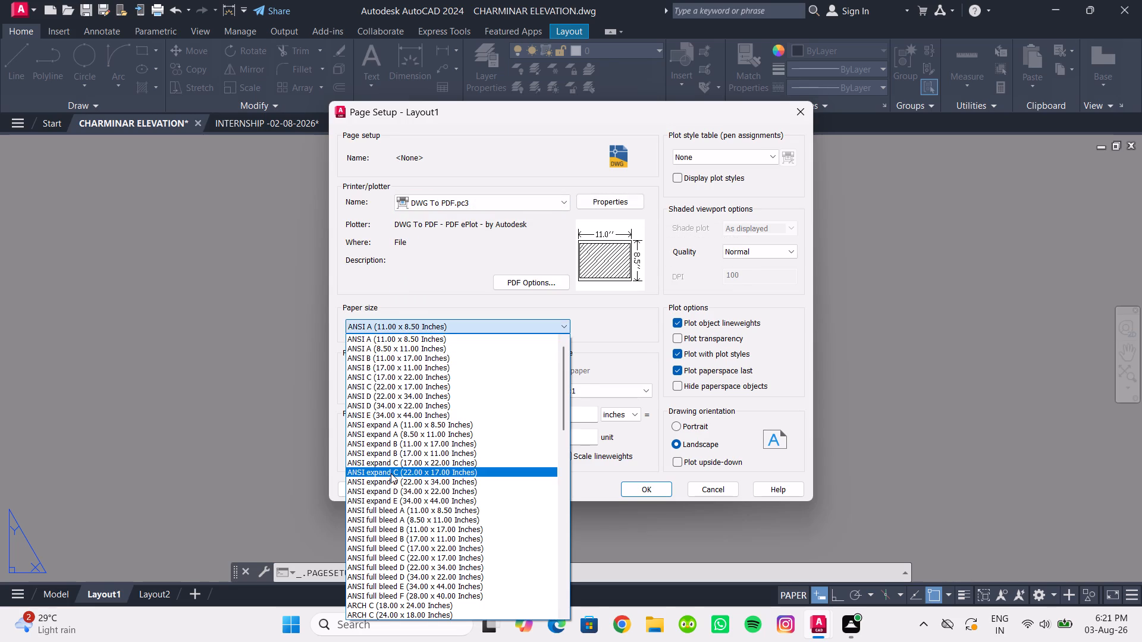
scroll(391, 473, "down", 4)
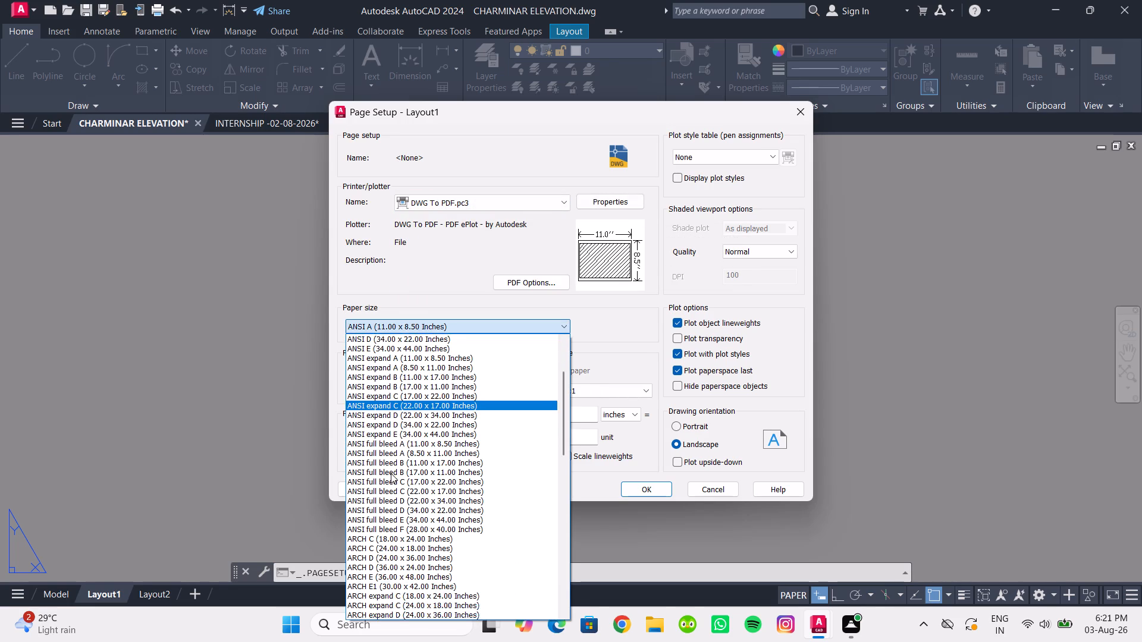
scroll(391, 473, "down", 7)
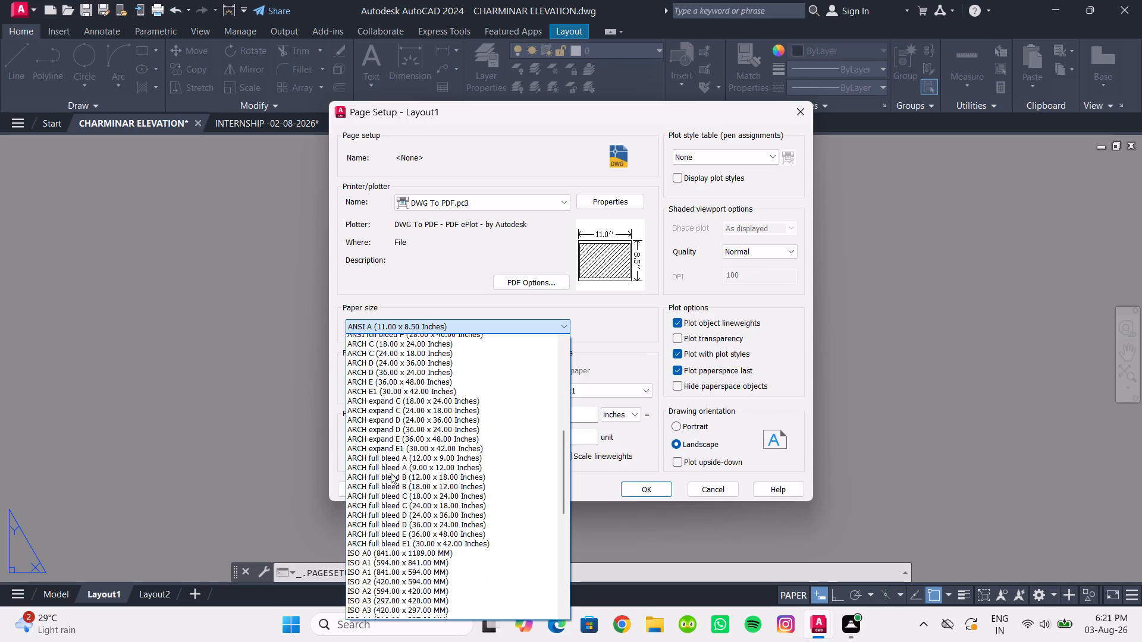
scroll(391, 473, "down", 5)
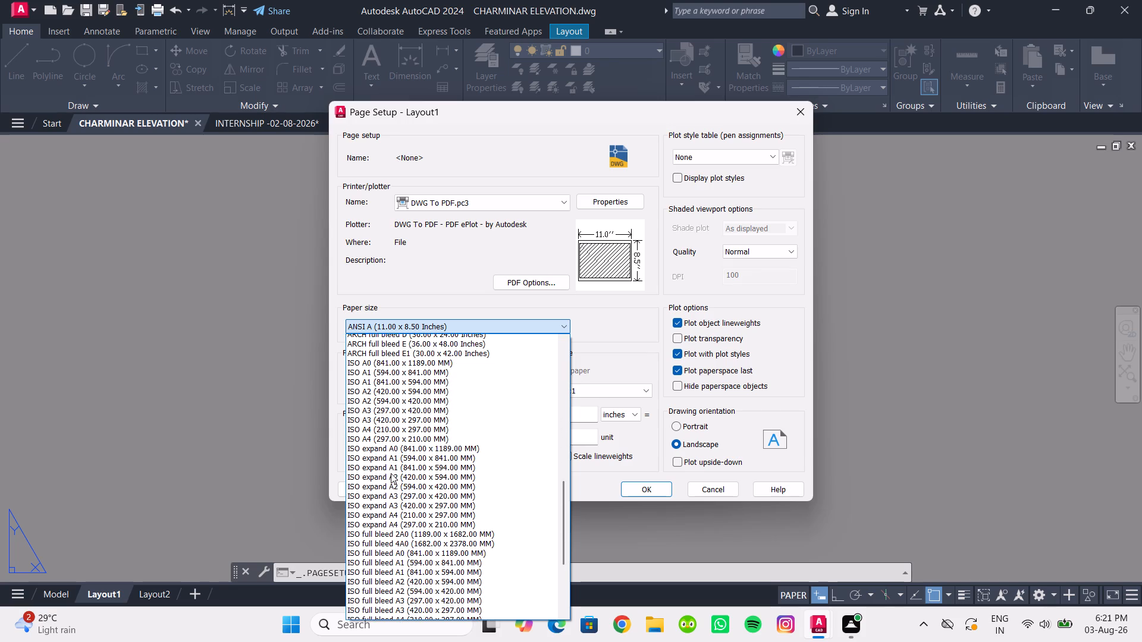
scroll(391, 473, "down", 3)
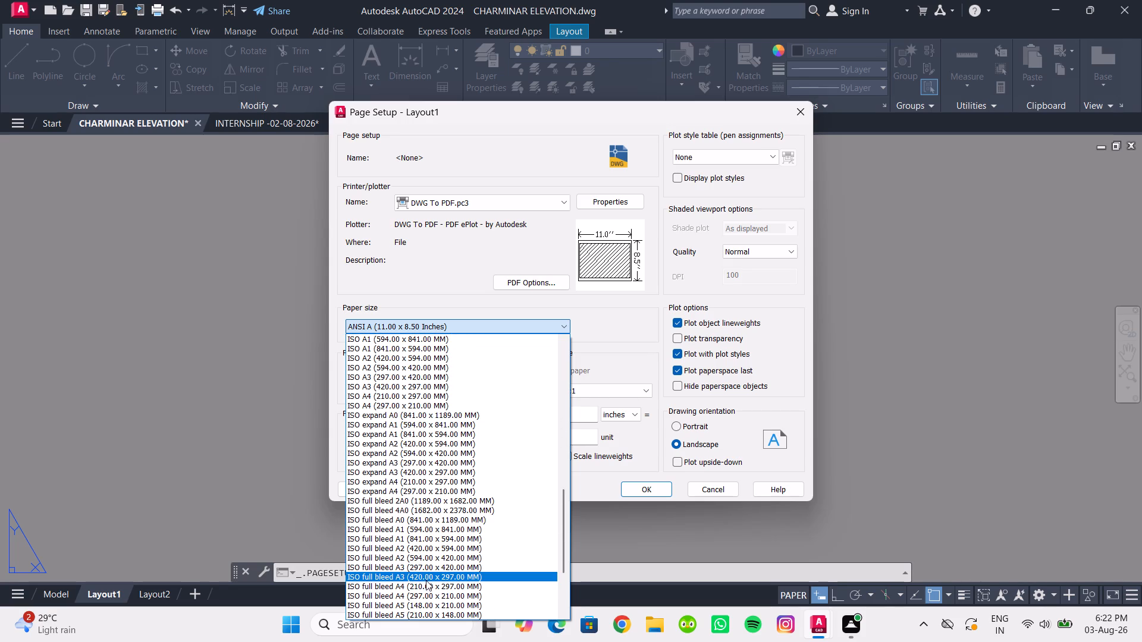
left_click(422, 578)
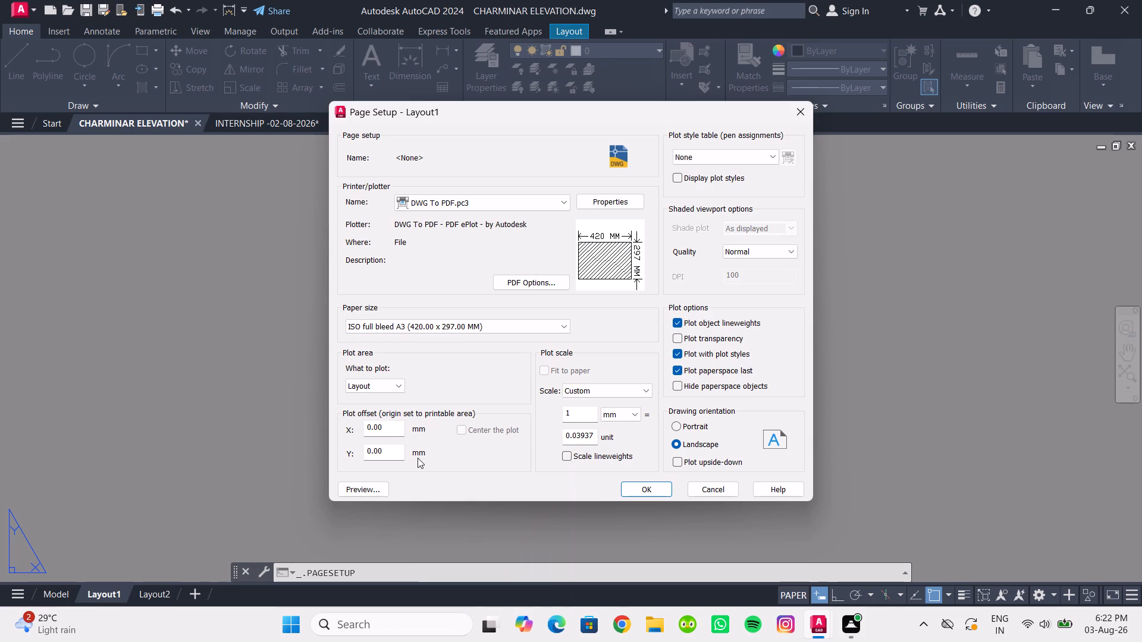
Set the plot scale to 1 inch = 1 unit, then accept and close Layout1's page setup.
left_click(609, 418)
left_click(610, 425)
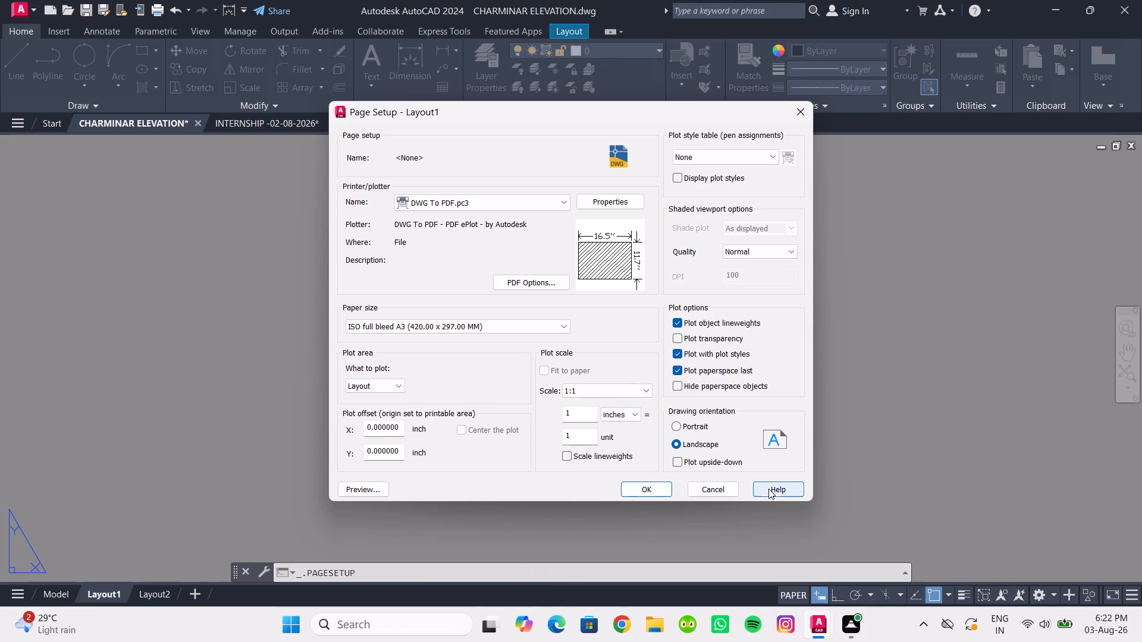
left_click(651, 491)
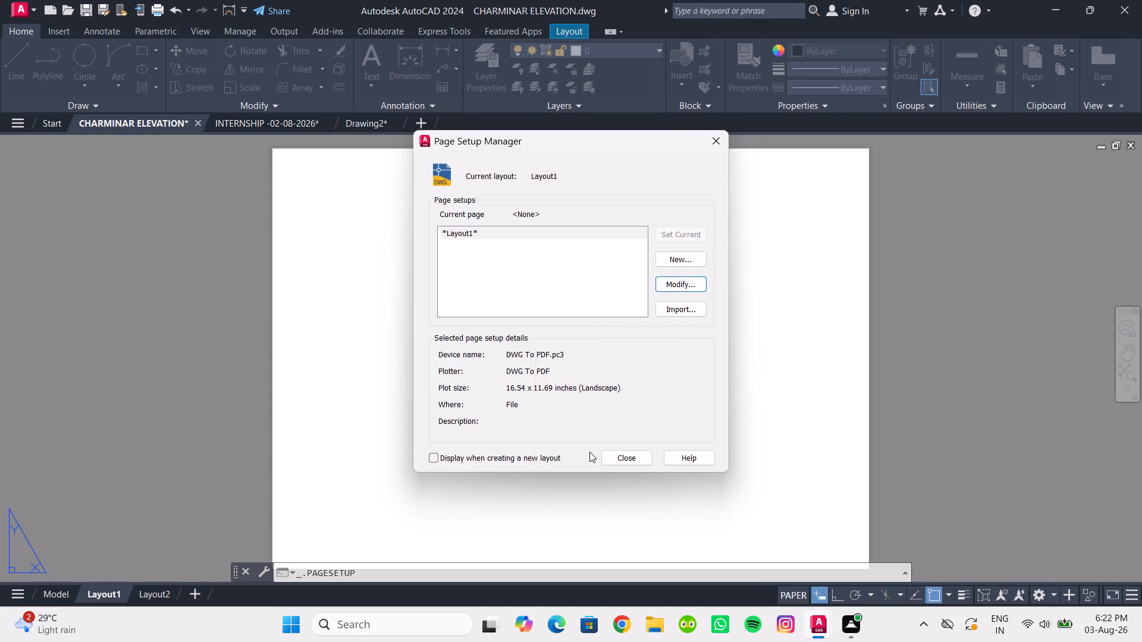
left_click(625, 458)
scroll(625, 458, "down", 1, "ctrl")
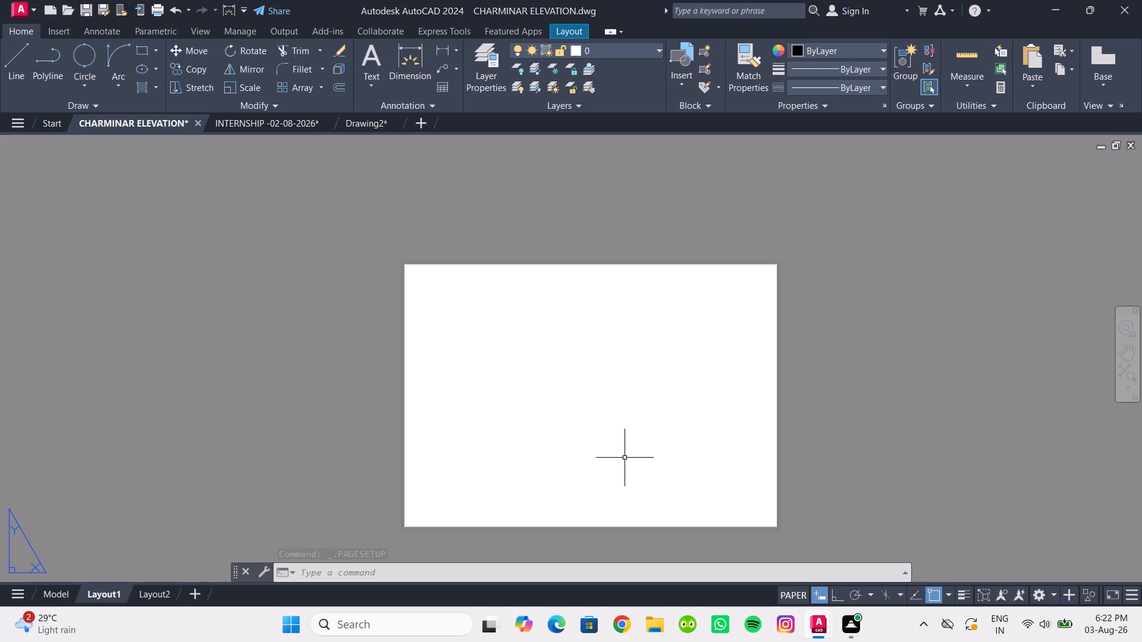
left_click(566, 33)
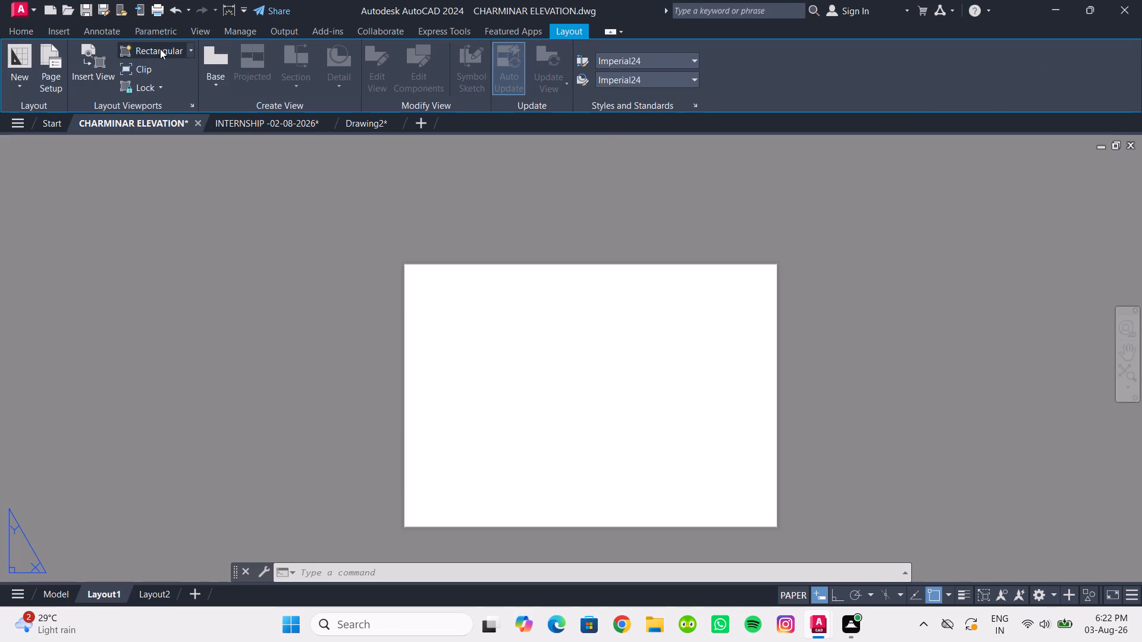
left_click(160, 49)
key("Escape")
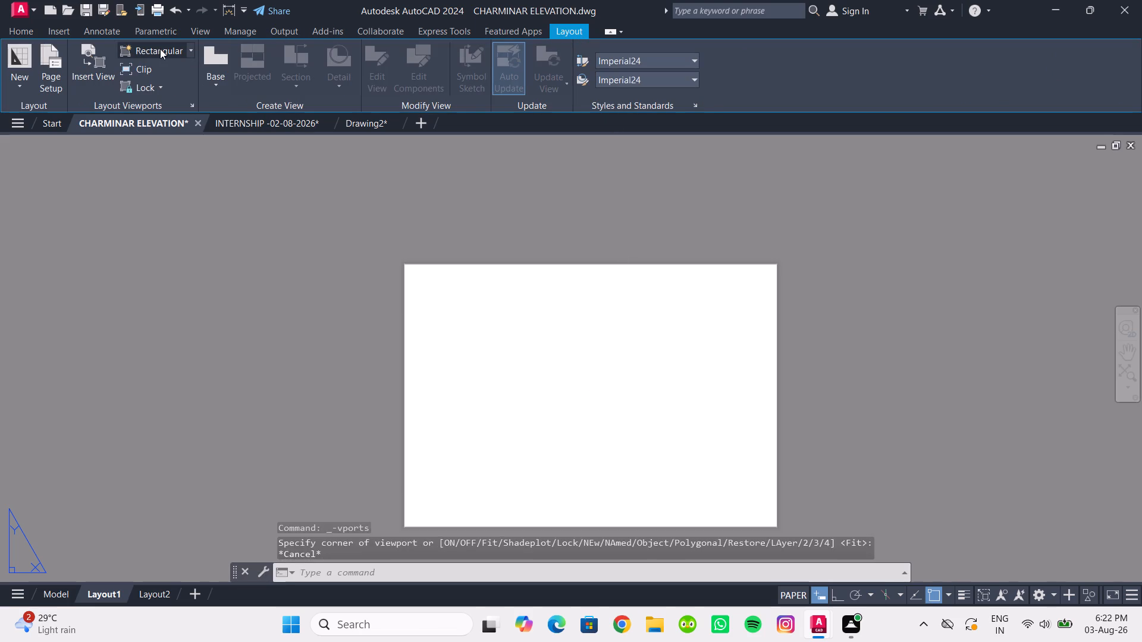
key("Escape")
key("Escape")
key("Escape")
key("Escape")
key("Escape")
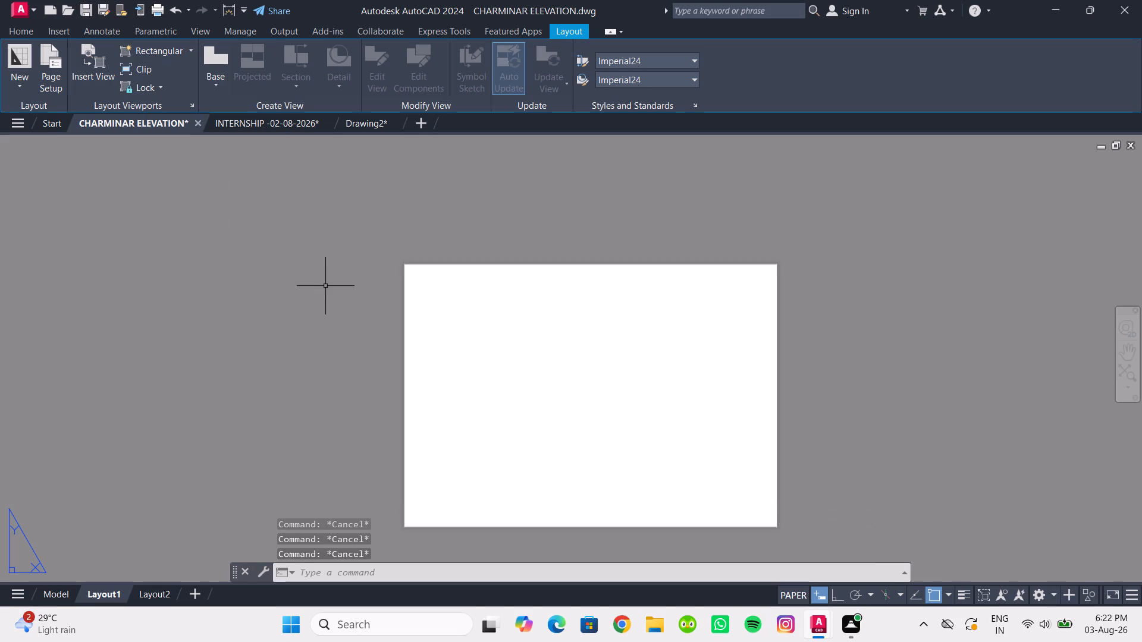
Insert the recent INTERN block into Layout1 at insertion point 0,0, leaving all its attribute values blank.
key("i")
key("Return")
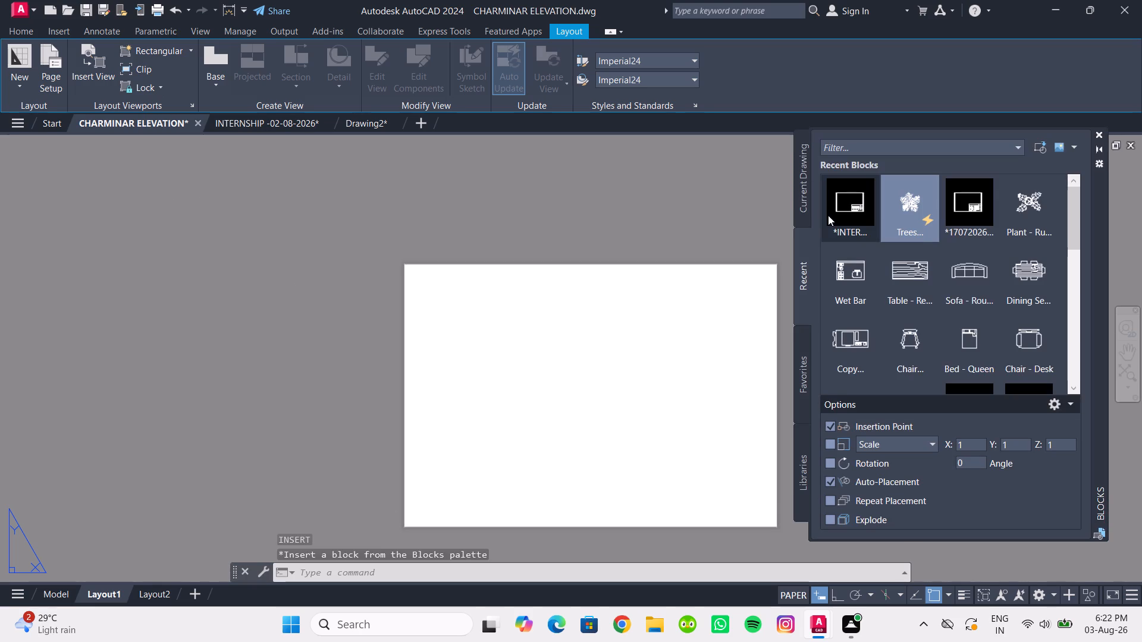
left_click(845, 207)
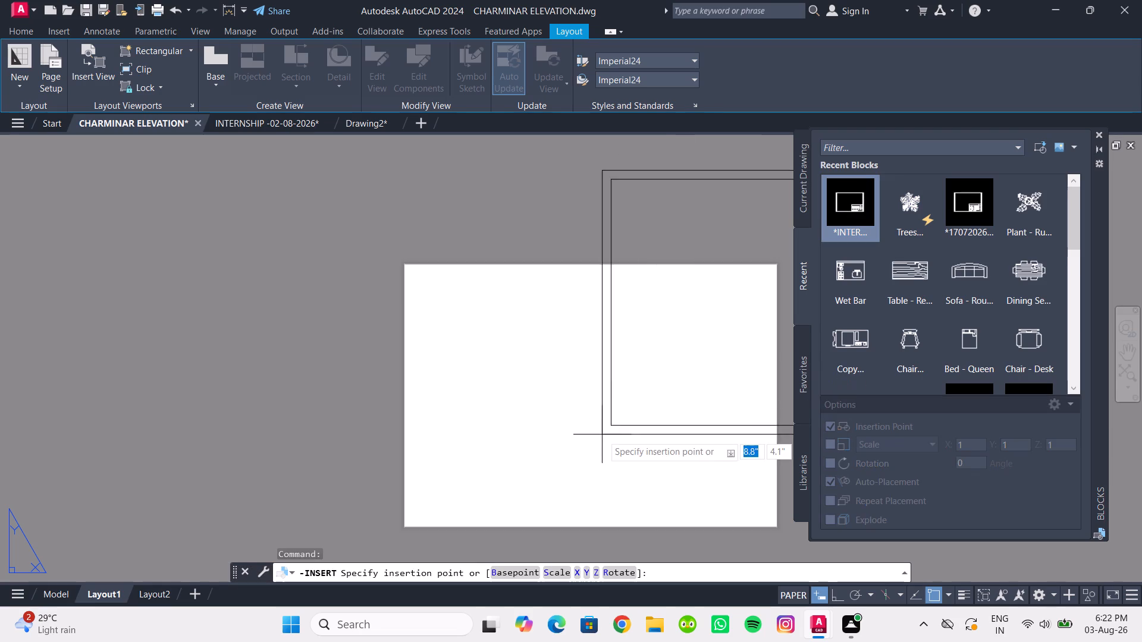
type("0,0")
key("Return")
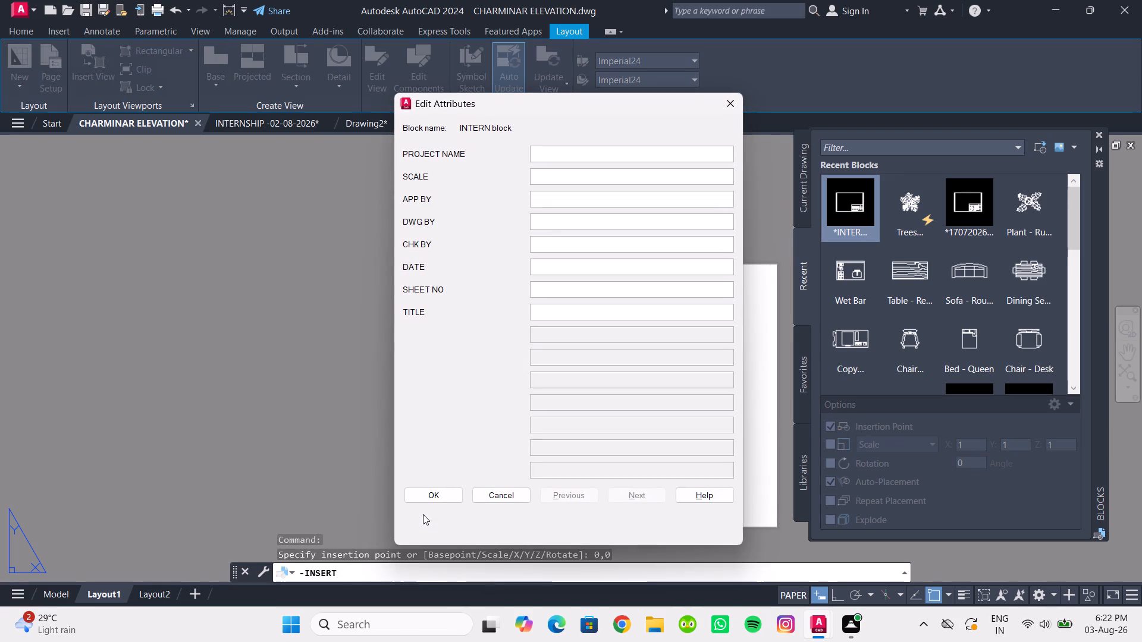
left_click(428, 495)
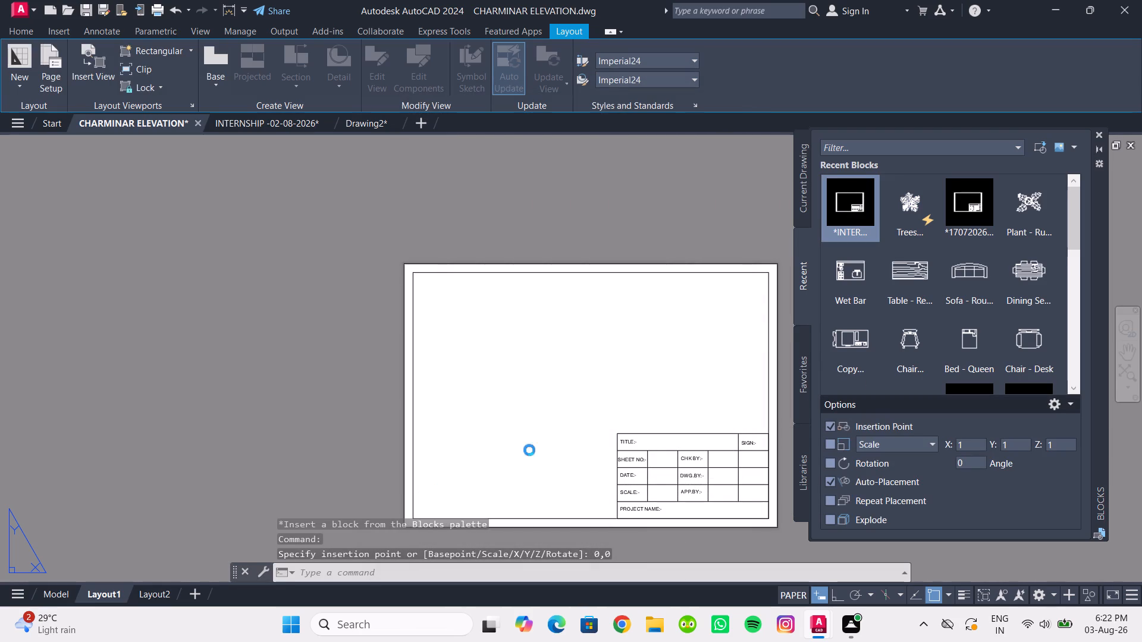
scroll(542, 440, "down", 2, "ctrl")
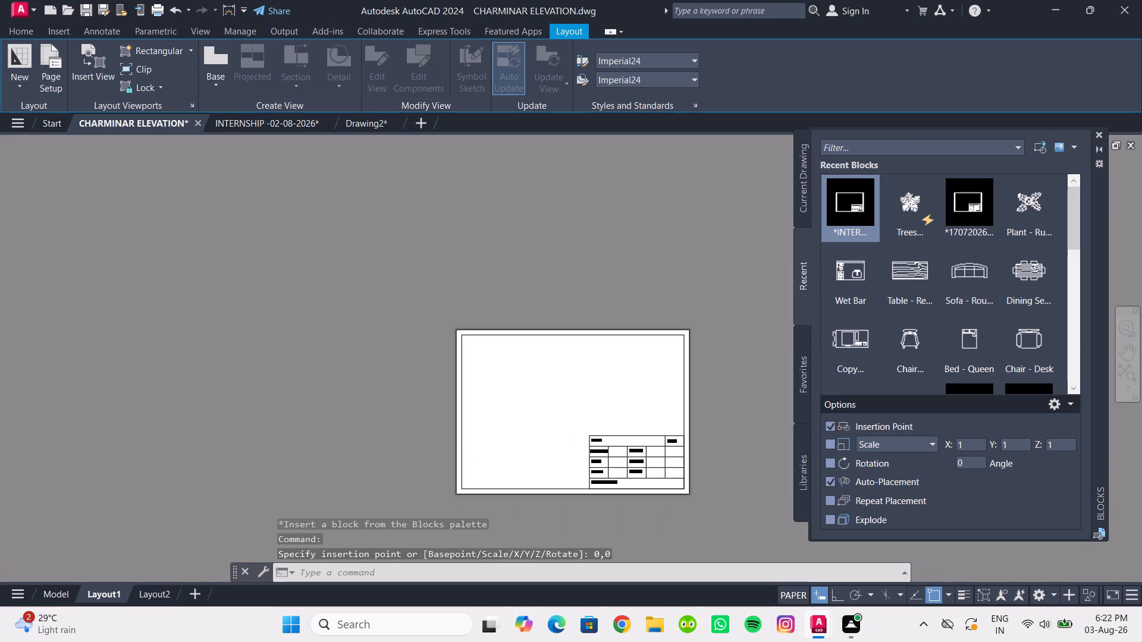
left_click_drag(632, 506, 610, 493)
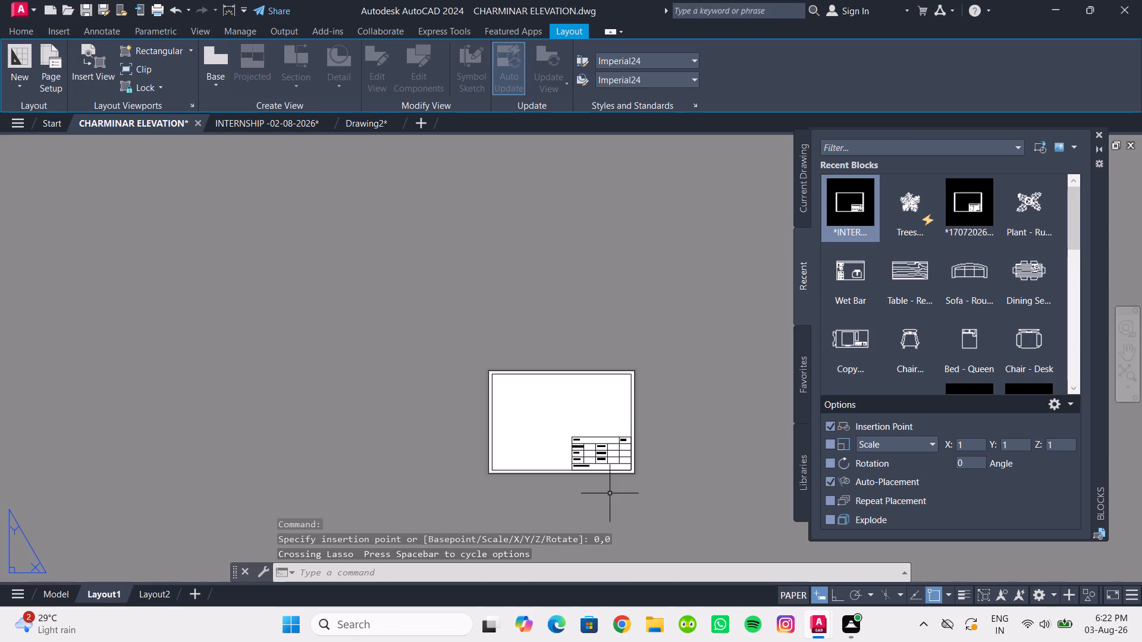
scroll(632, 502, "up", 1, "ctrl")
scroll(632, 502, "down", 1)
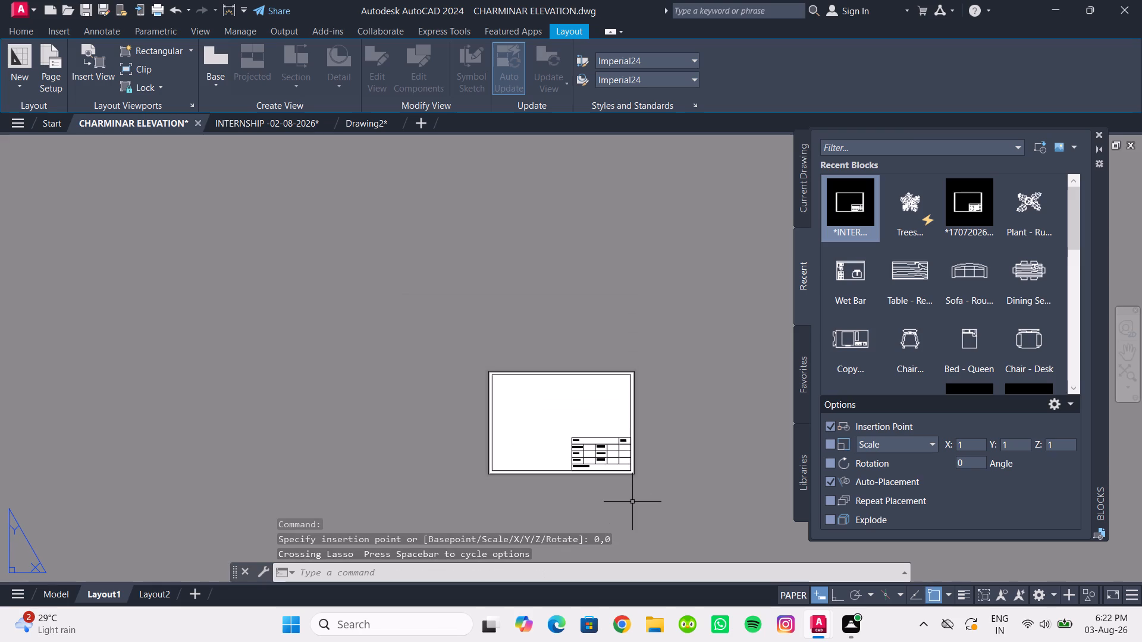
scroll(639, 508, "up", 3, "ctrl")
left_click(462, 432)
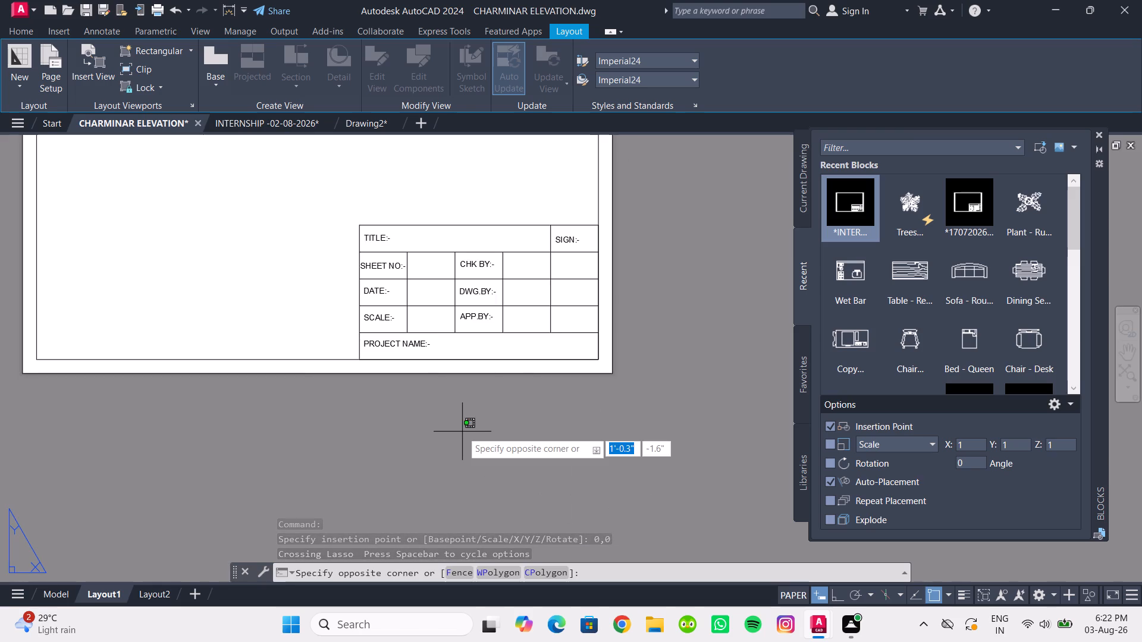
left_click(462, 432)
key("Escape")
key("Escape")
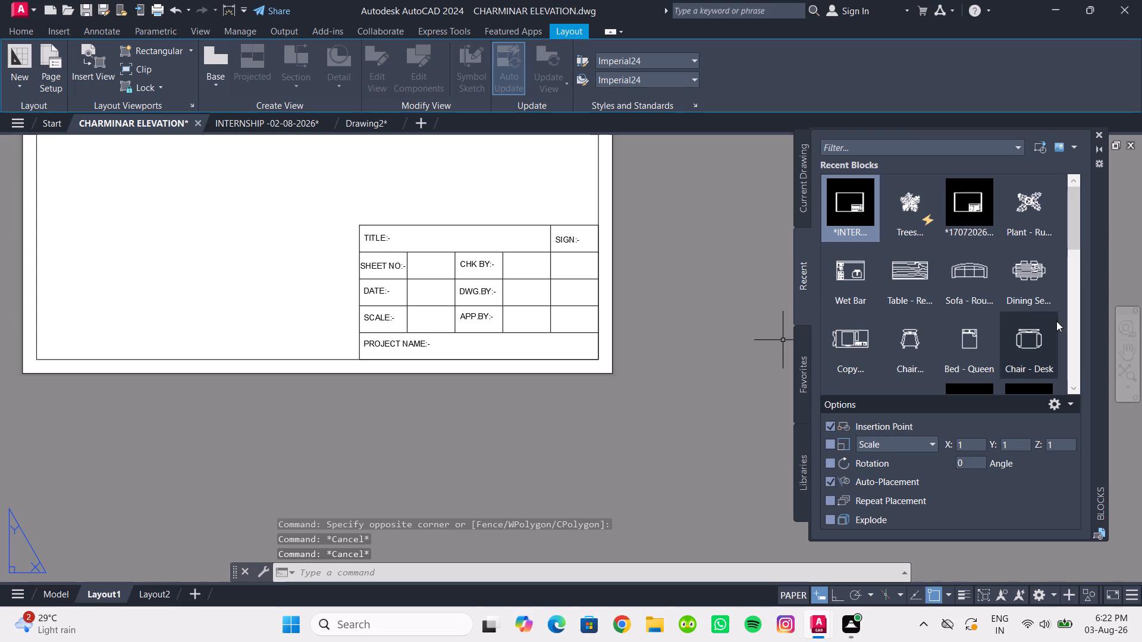
Create a rectangular viewport about 8.9 x 10.7 inches, from just inside the inner frame's upper-left corner to just beside the title block's lower-left corner.
left_click(1126, 349)
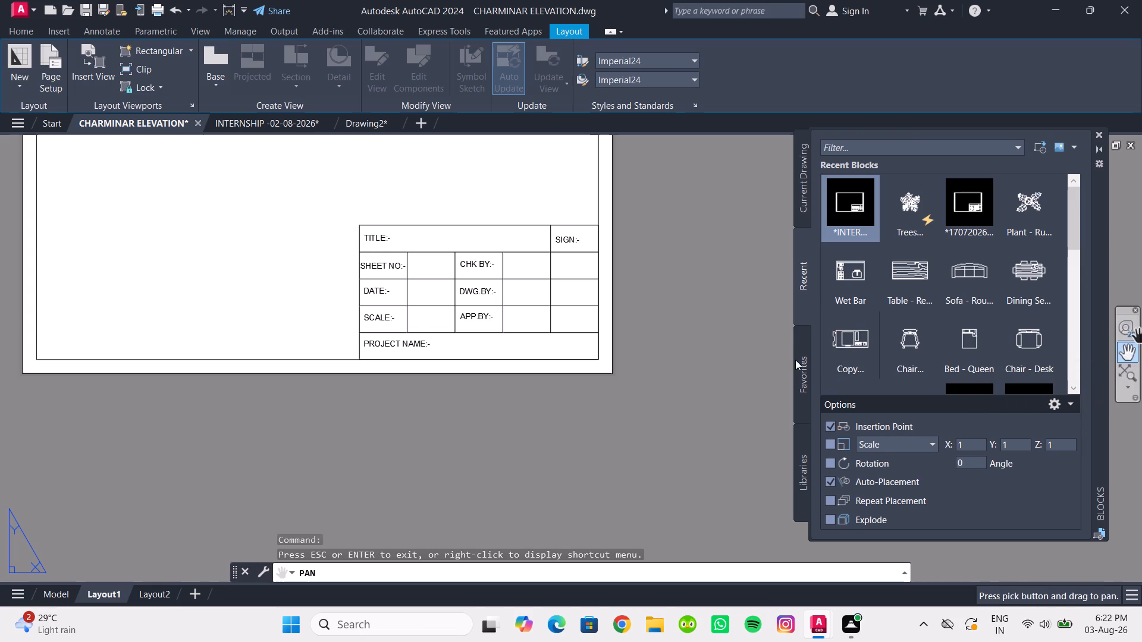
left_click_drag(667, 418, 732, 530)
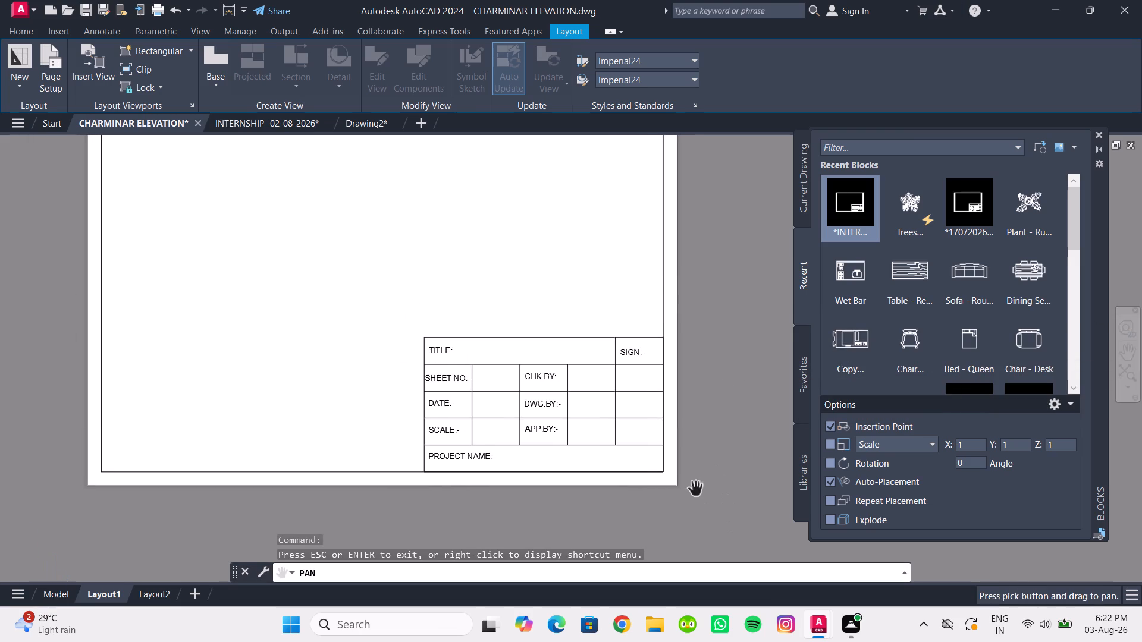
left_click_drag(695, 484, 761, 564)
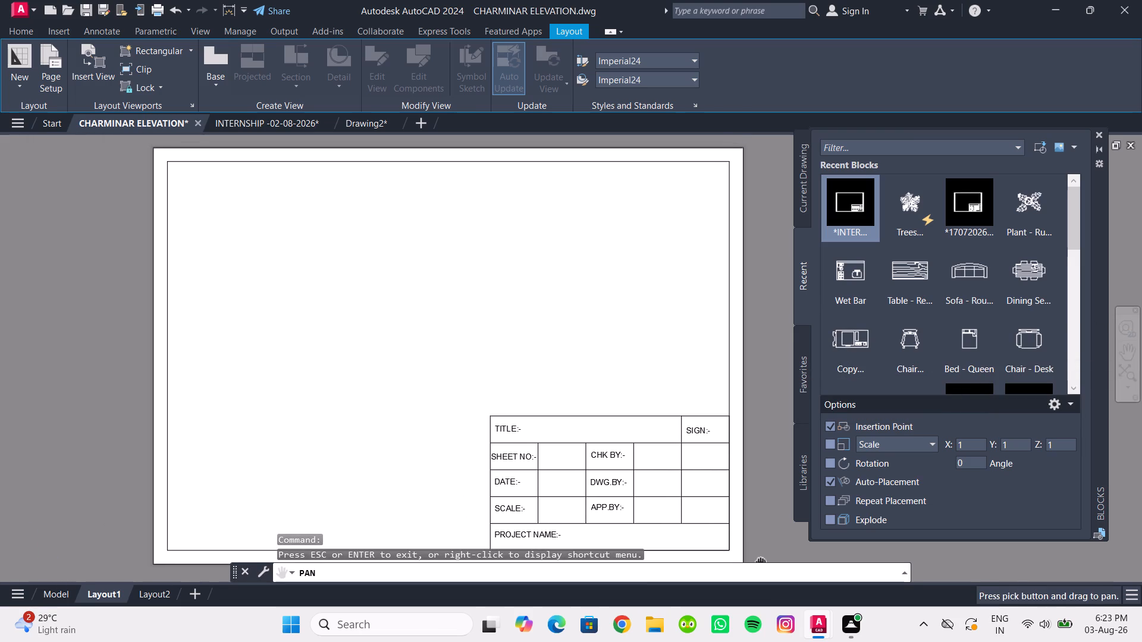
left_click_drag(761, 564, 761, 556)
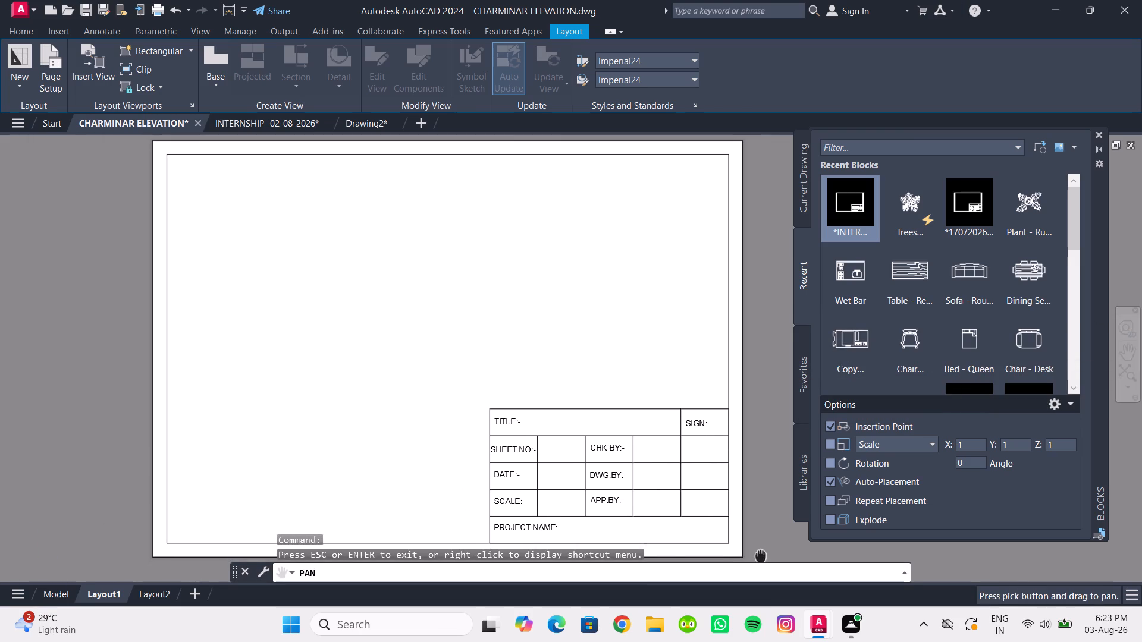
left_click_drag(761, 556, 761, 556)
key("Escape")
key("Escape")
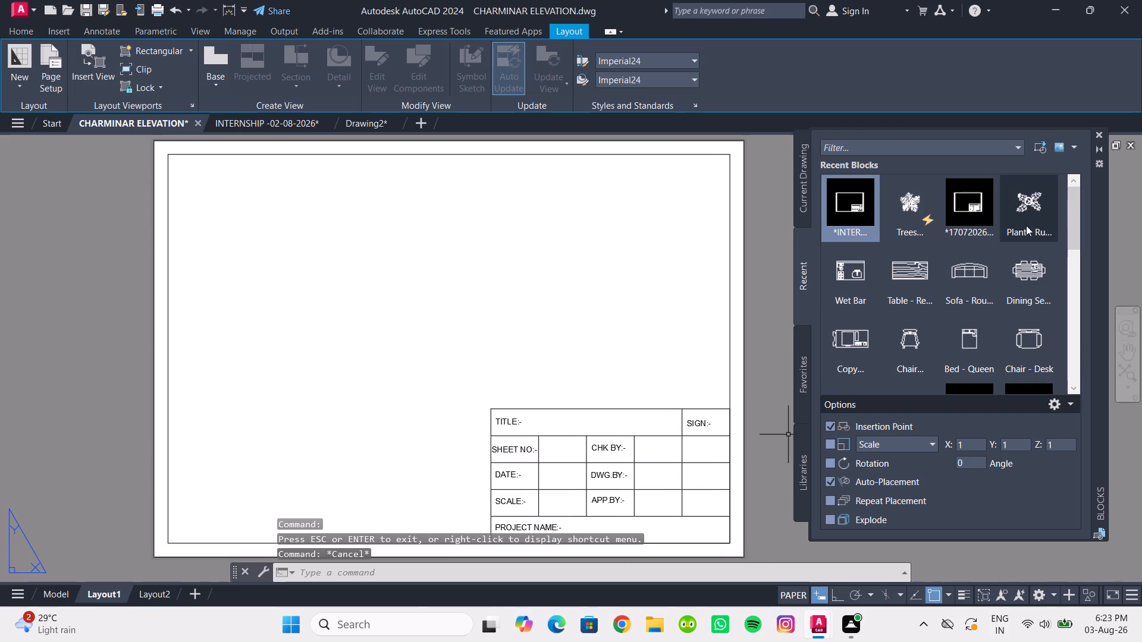
left_click(1099, 134)
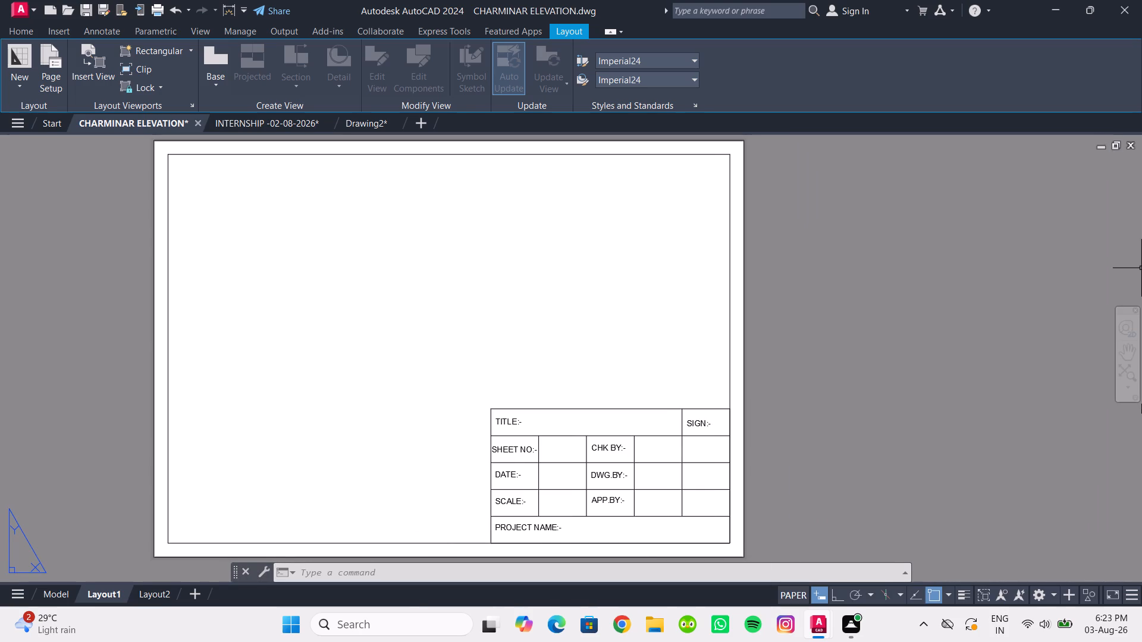
left_click_drag(1121, 351, 741, 375)
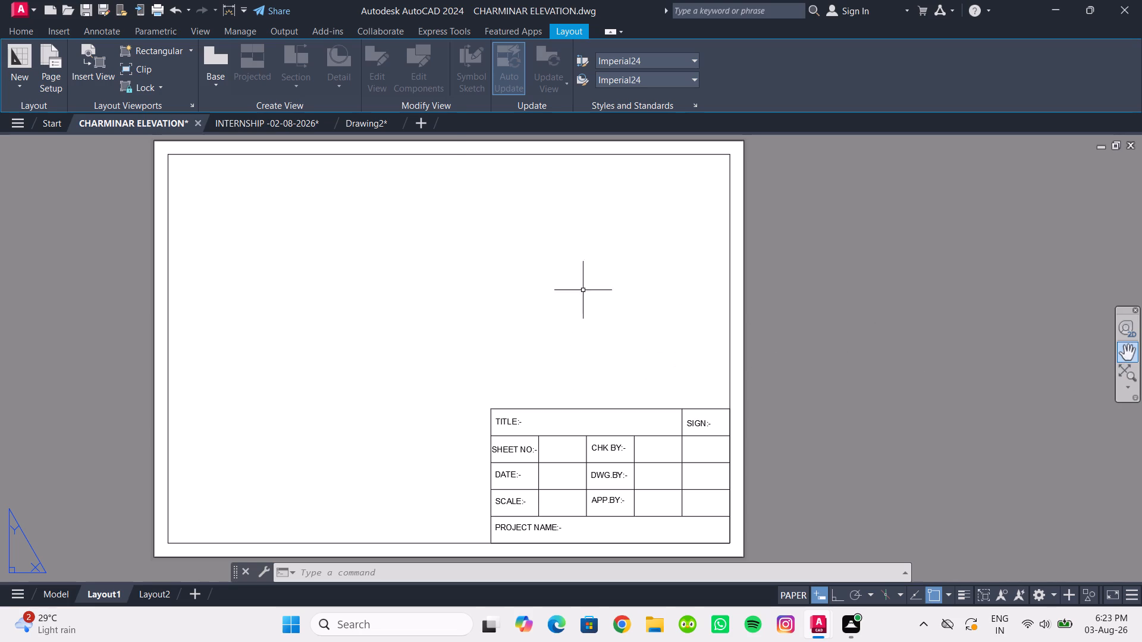
left_click(155, 48)
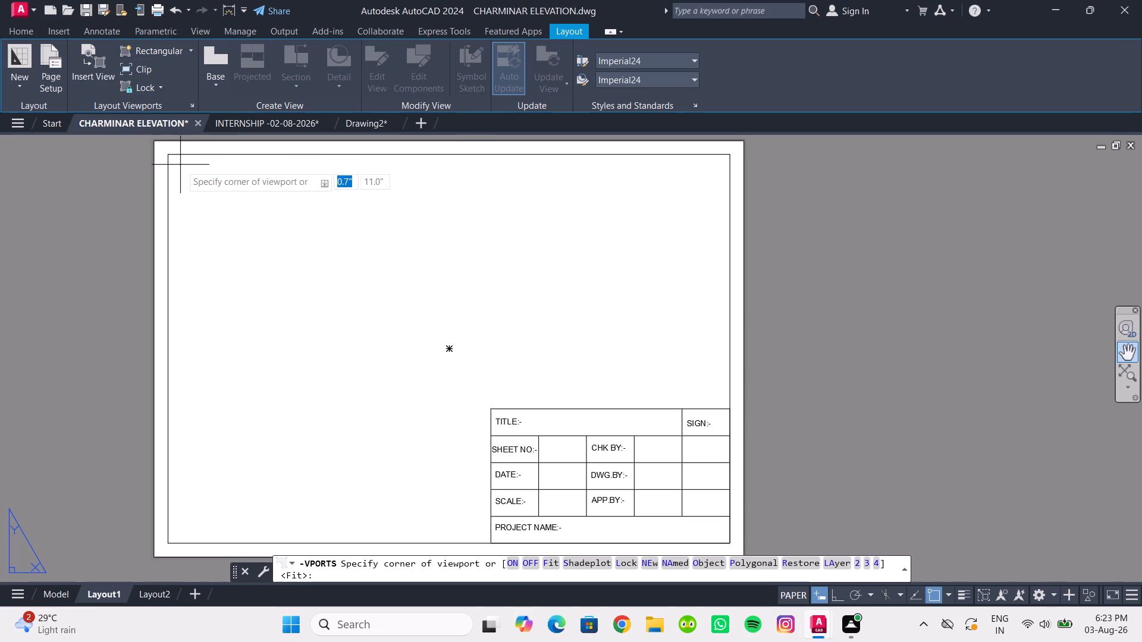
scroll(180, 165, "up", 2, "ctrl")
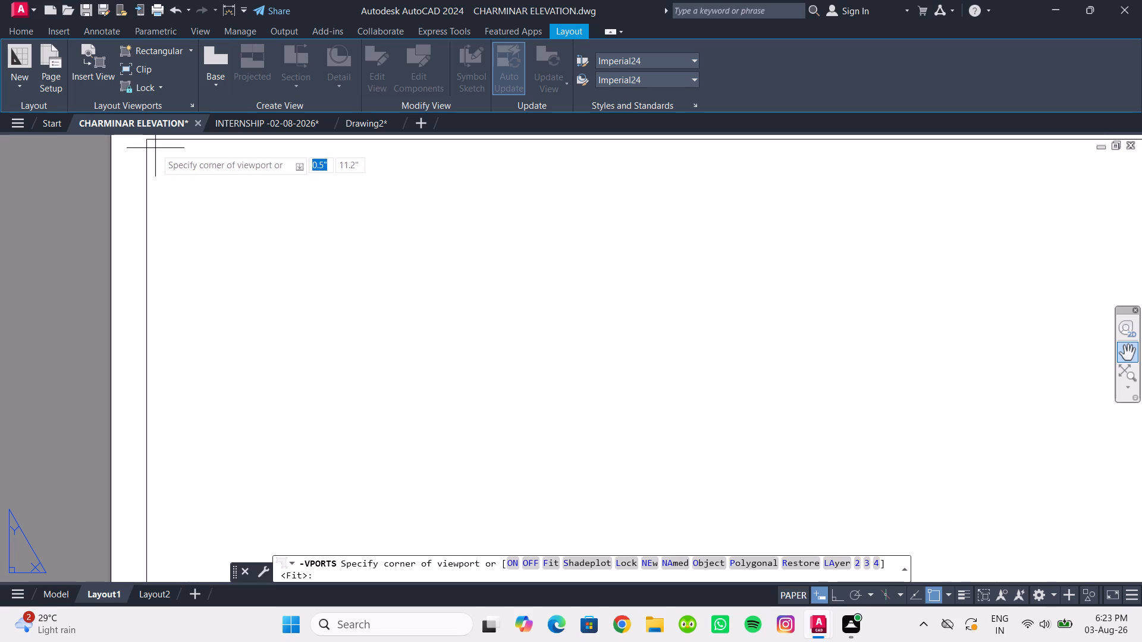
left_click_drag(156, 148, 333, 413)
scroll(333, 413, "down", 2, "ctrl")
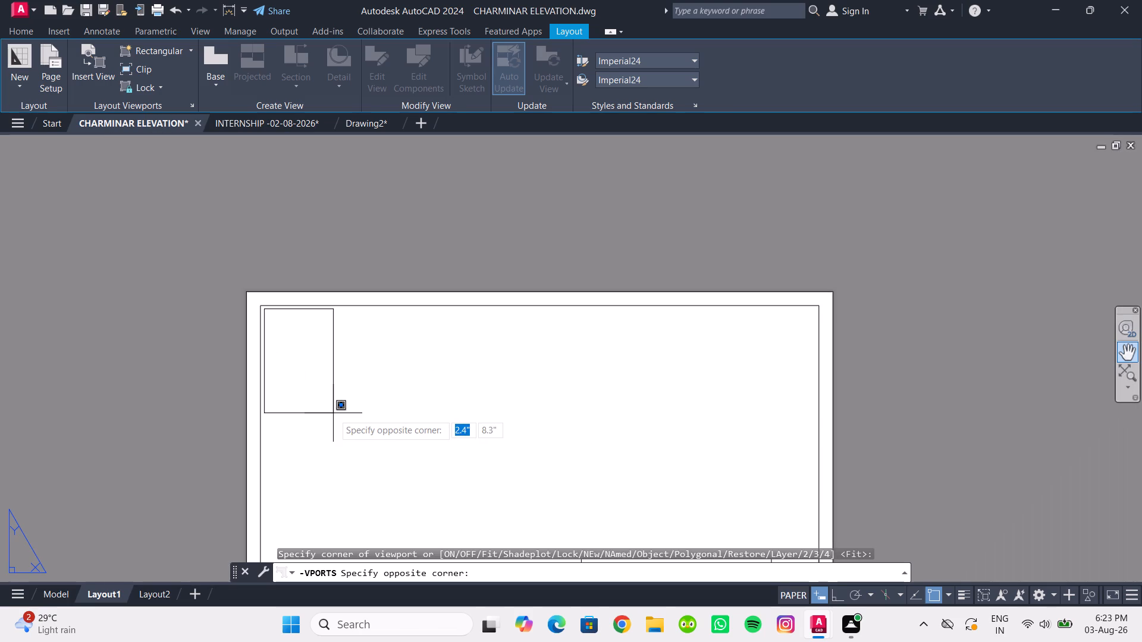
scroll(333, 413, "down", 3, "ctrl")
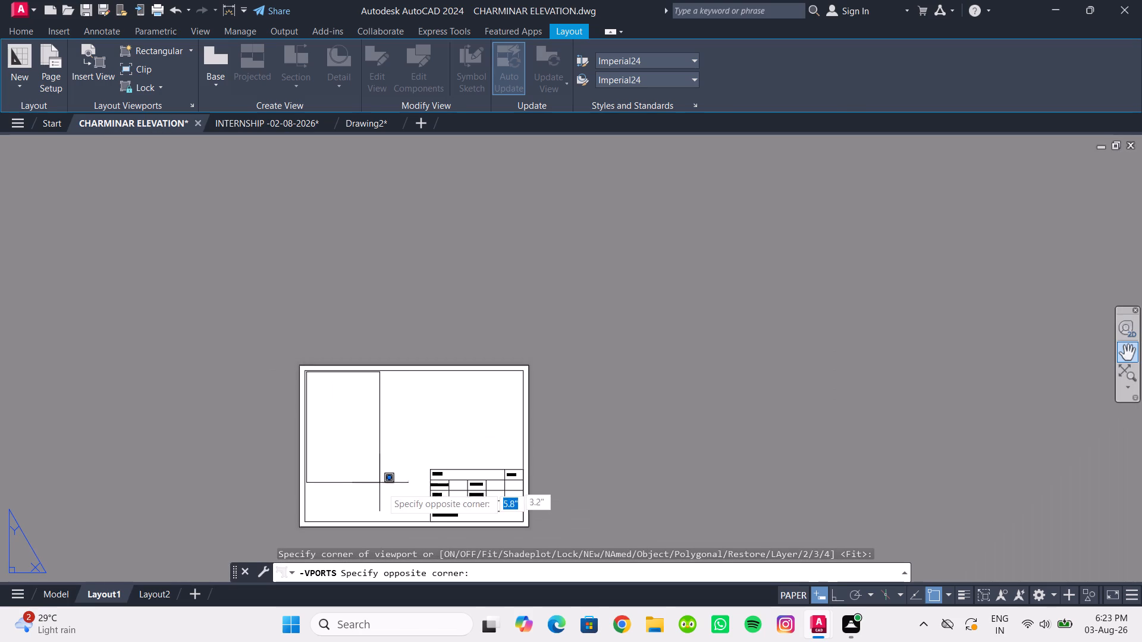
scroll(416, 512, "up", 2, "ctrl")
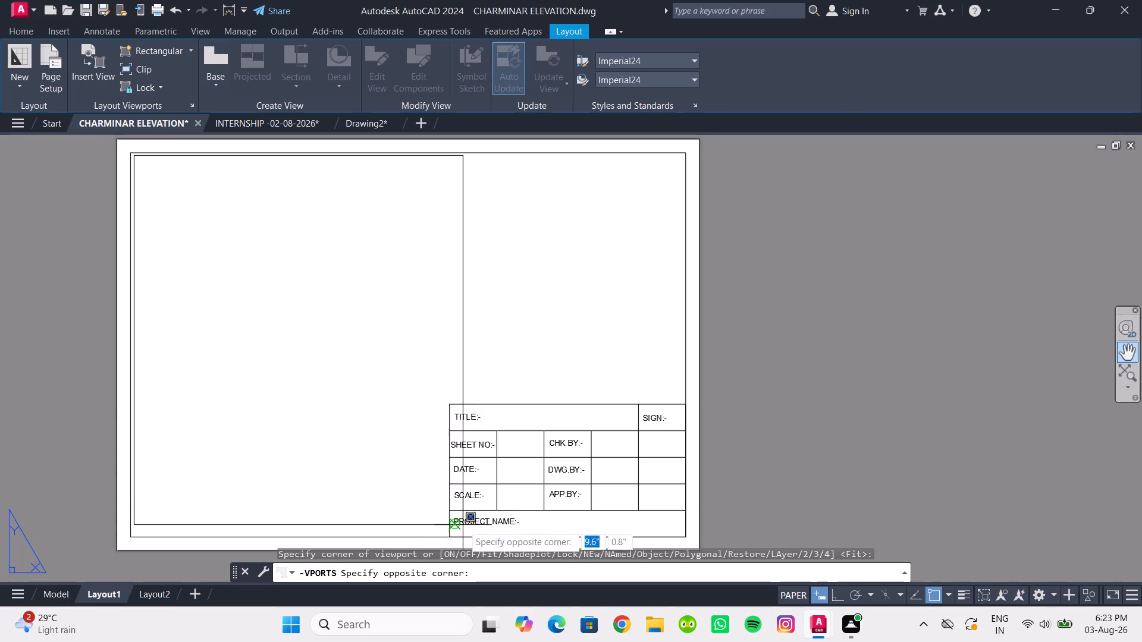
scroll(456, 539, "up", 3, "ctrl")
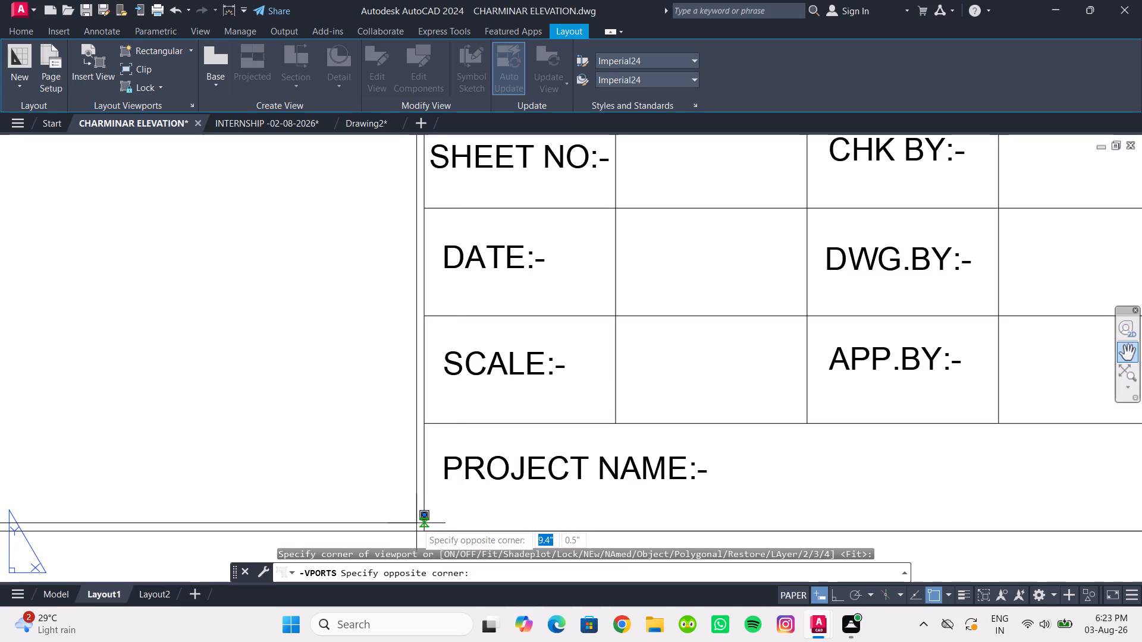
scroll(416, 523, "up", 1, "ctrl")
left_click(416, 523)
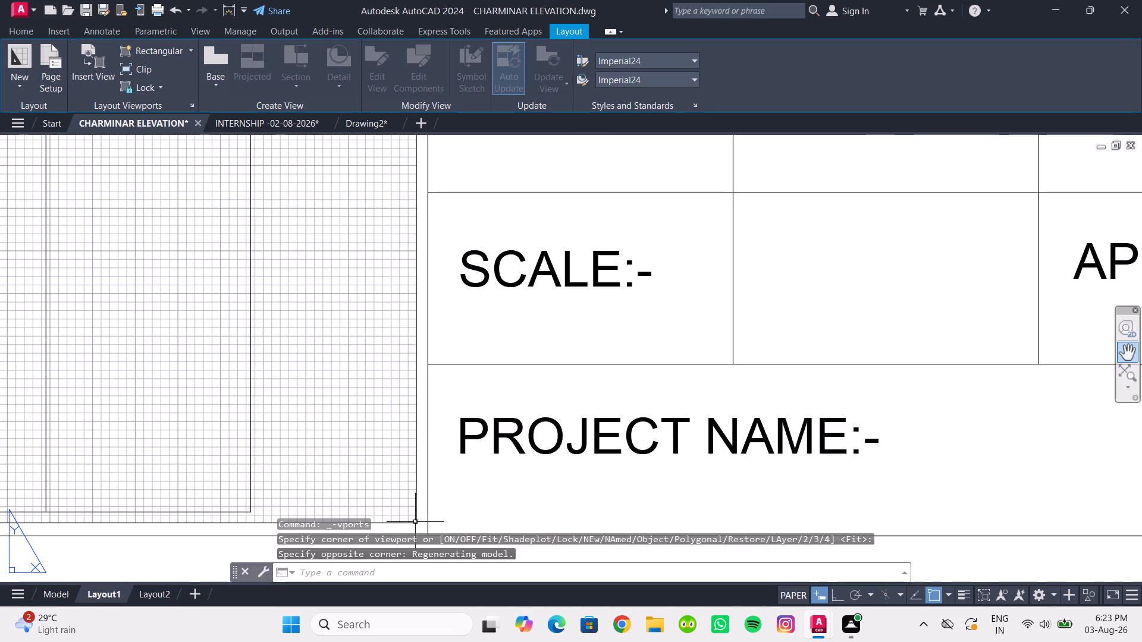
Activate Layout1's viewport, fit the whole elevation inside it with space around, and turn off its grid.
scroll(363, 445, "down", 4, "ctrl")
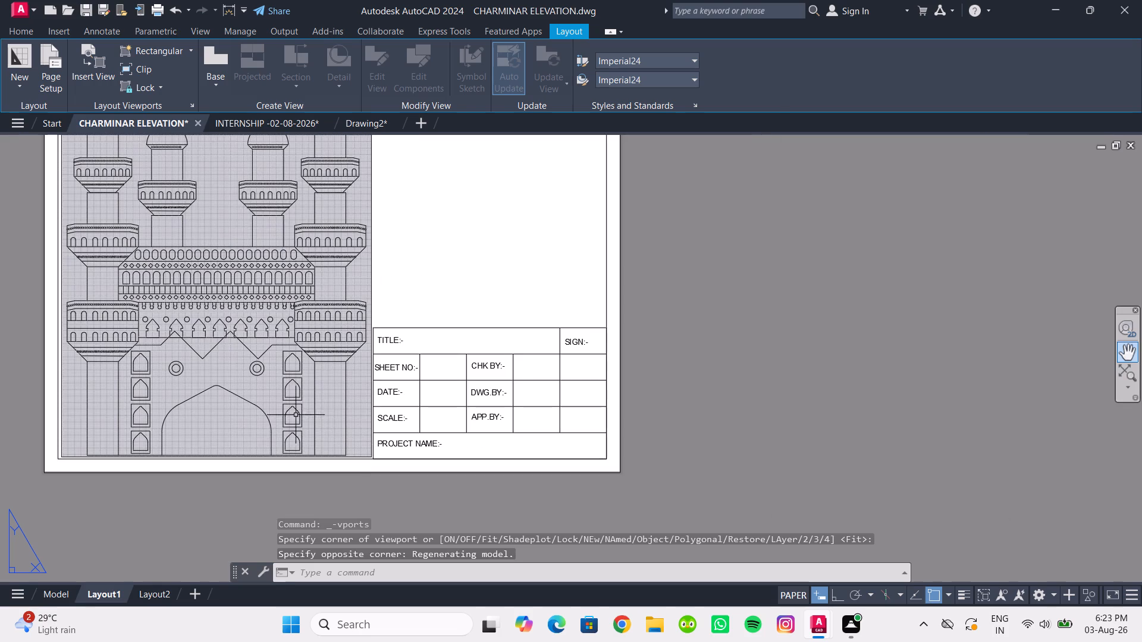
double_click(265, 399)
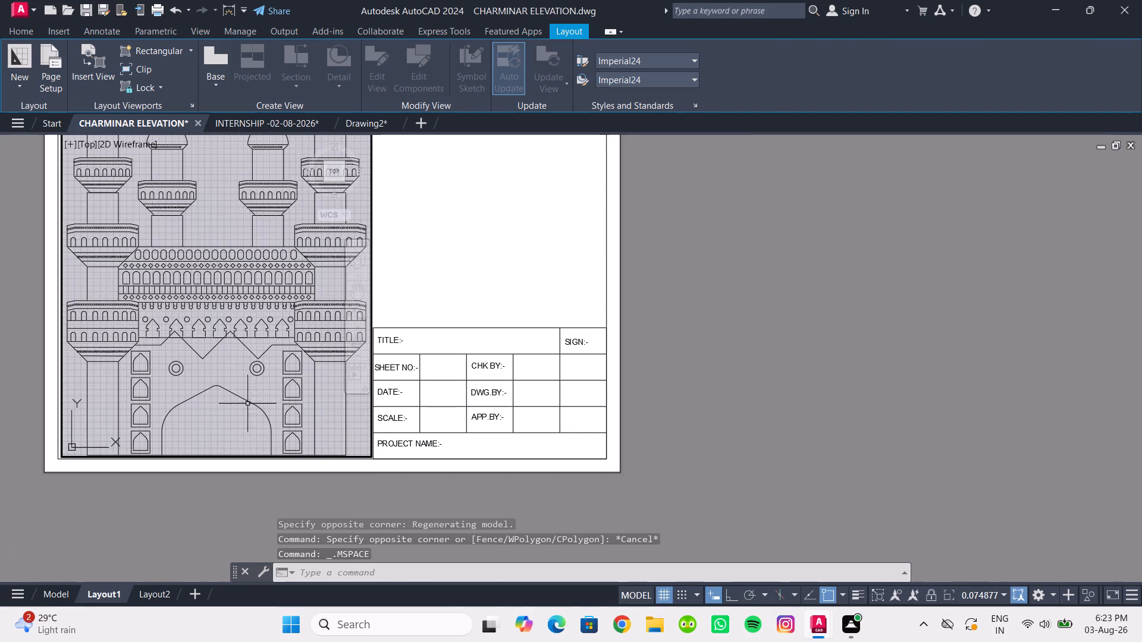
scroll(236, 408, "down", 4, "ctrl")
scroll(236, 408, "up", 3, "ctrl")
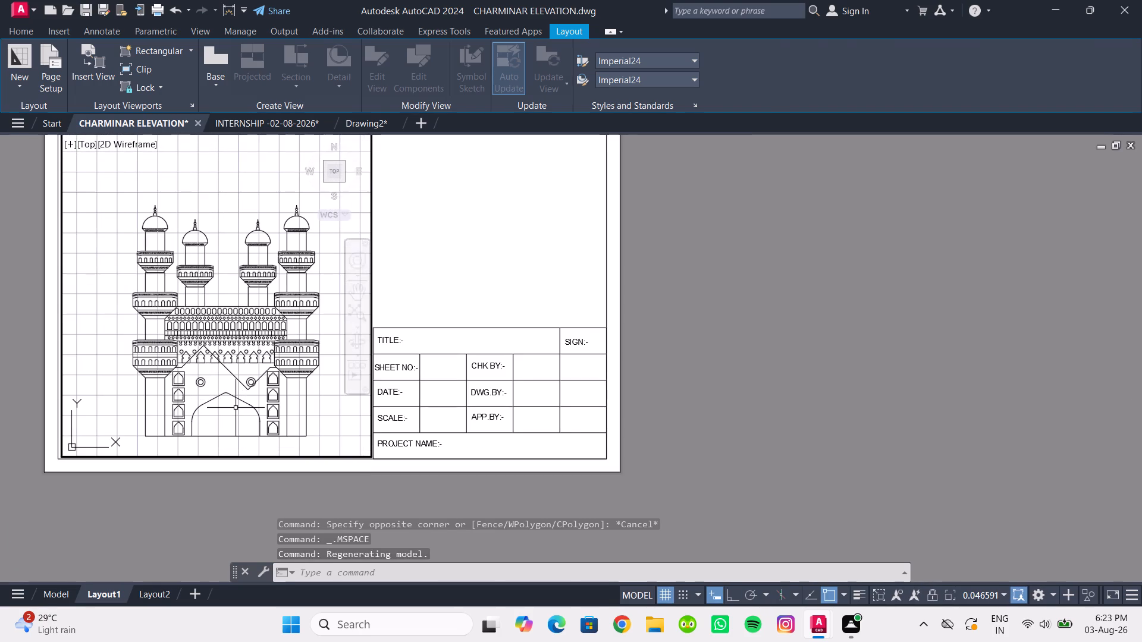
key("F7")
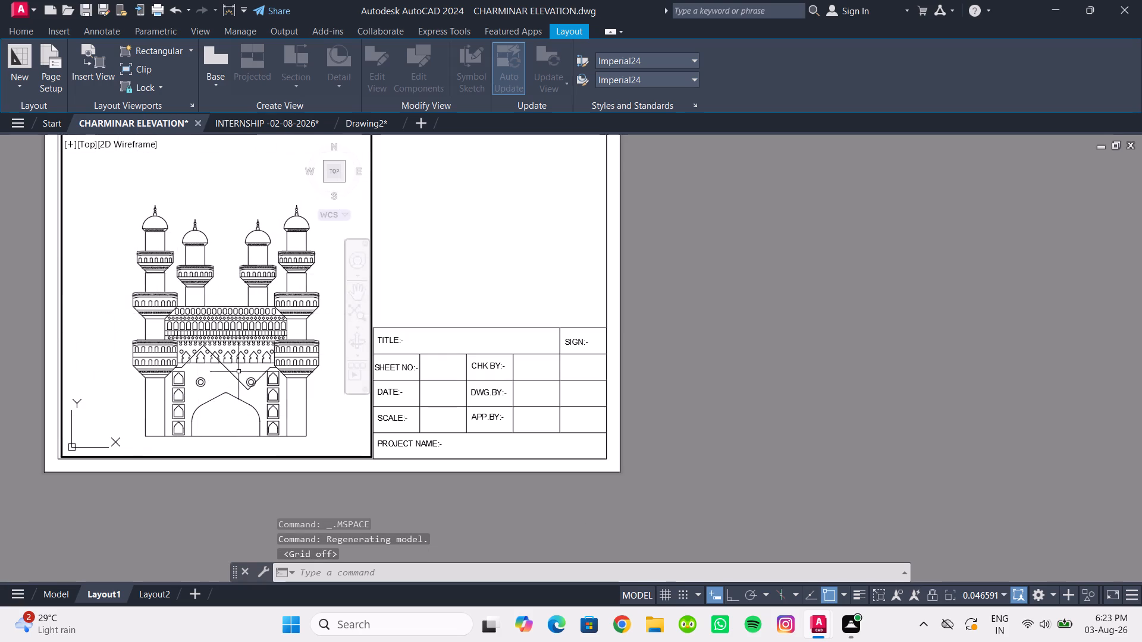
Delete the stray zigzag curve crossing the wall below the arched frieze, working inside Layout1's viewport.
left_click(230, 373)
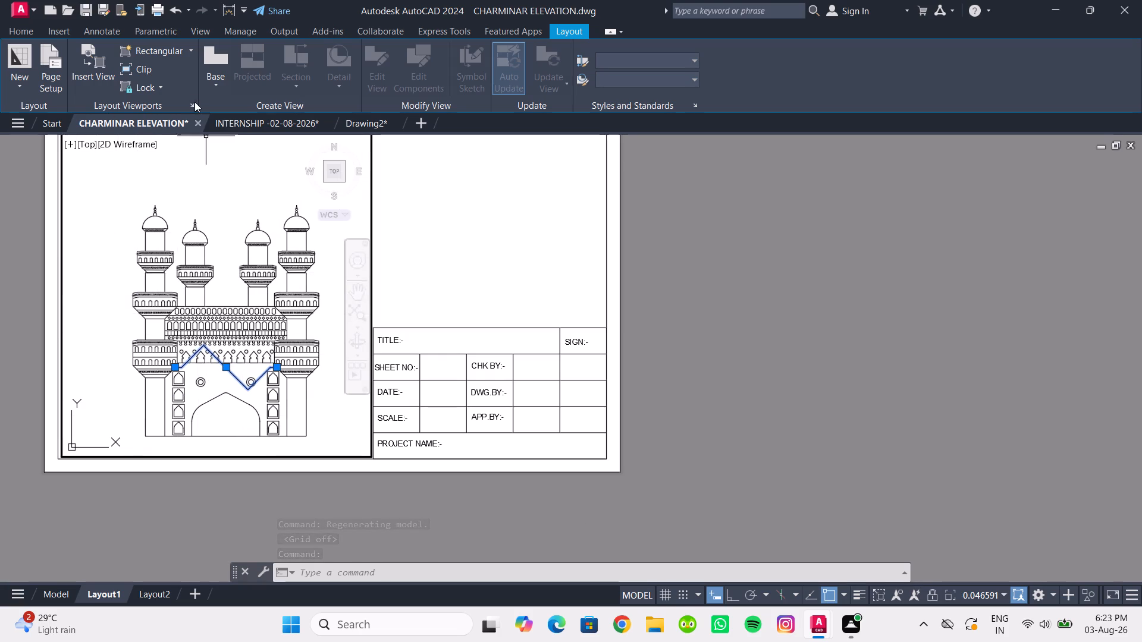
left_click(64, 586)
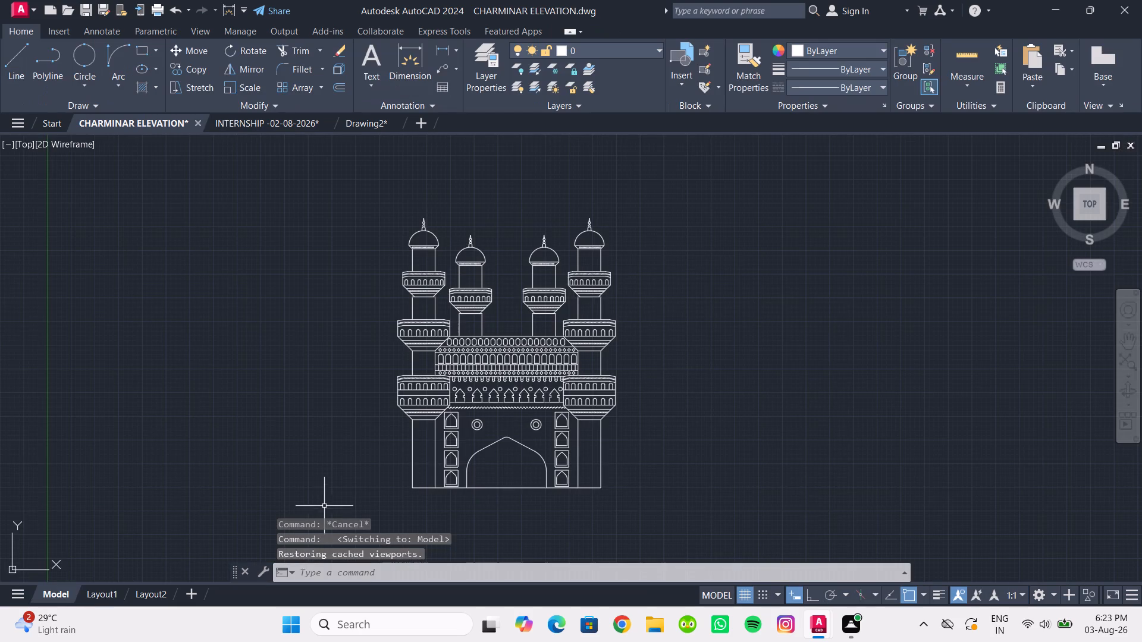
left_click(110, 592)
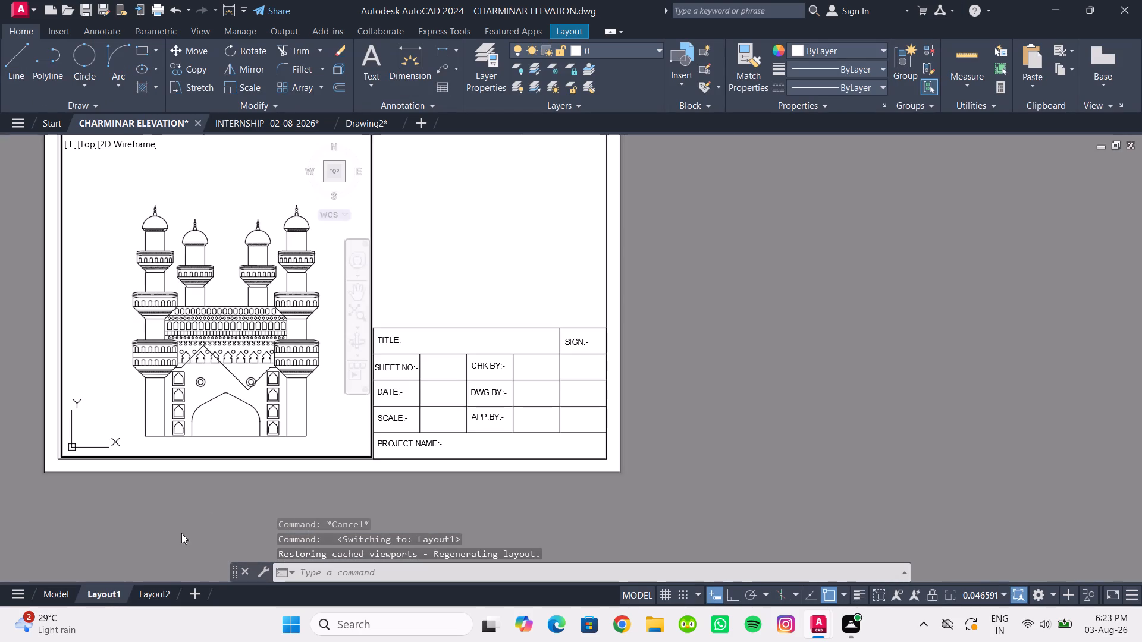
left_click(236, 377)
key("Delete")
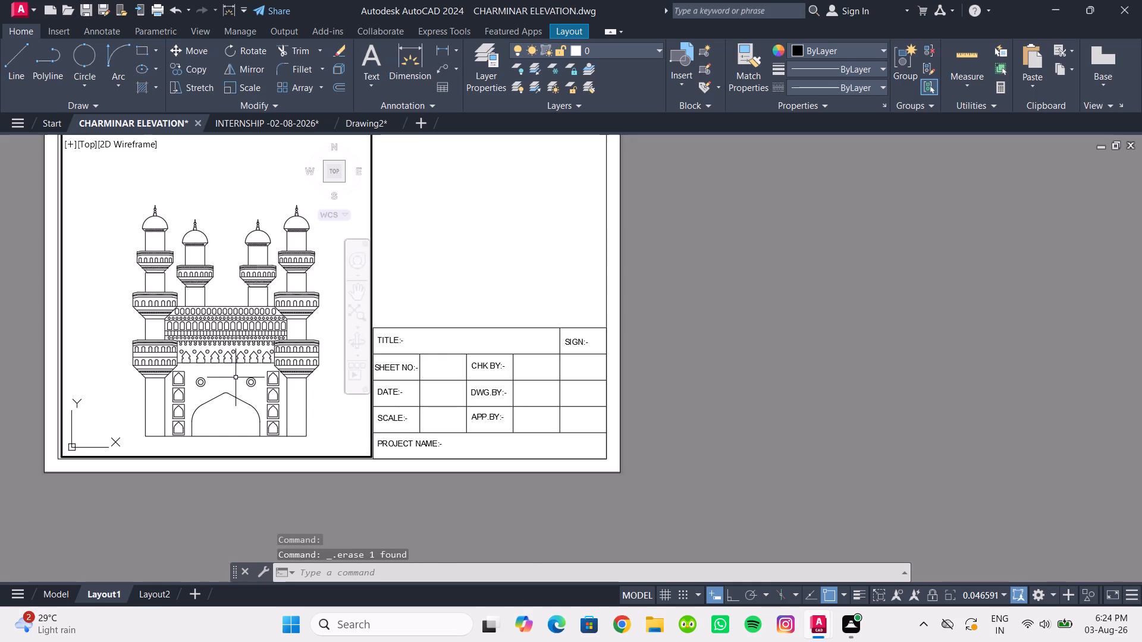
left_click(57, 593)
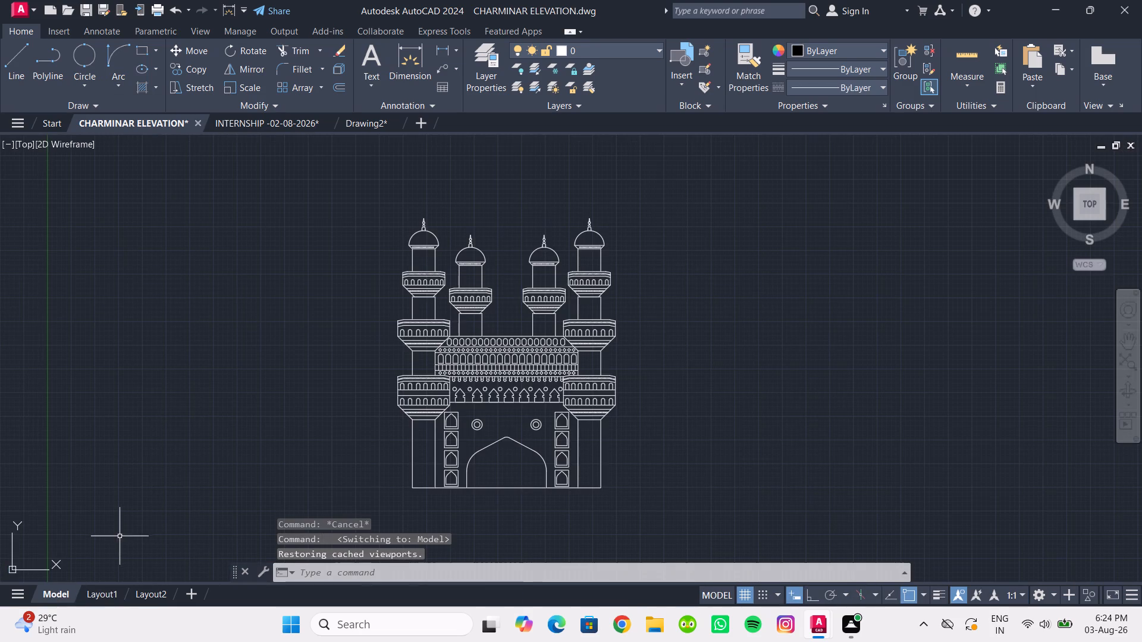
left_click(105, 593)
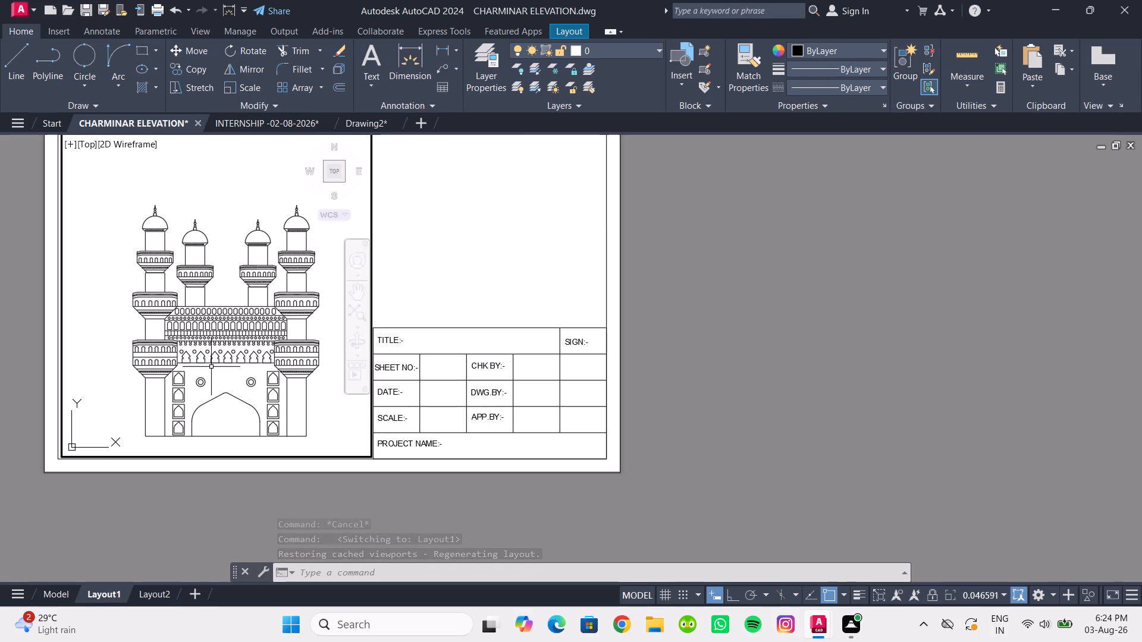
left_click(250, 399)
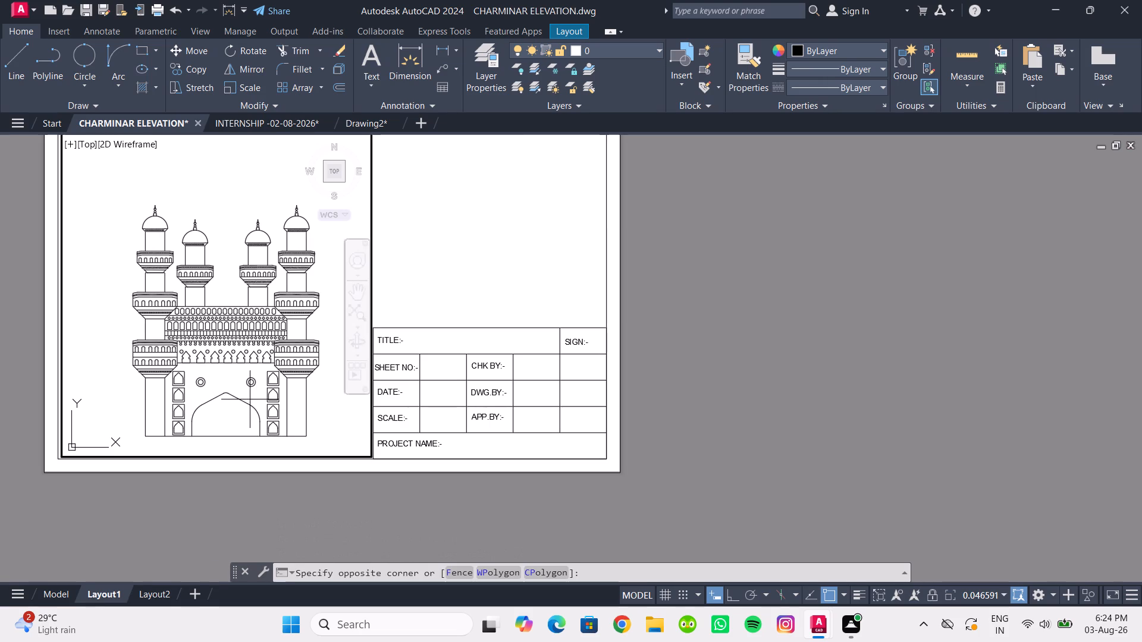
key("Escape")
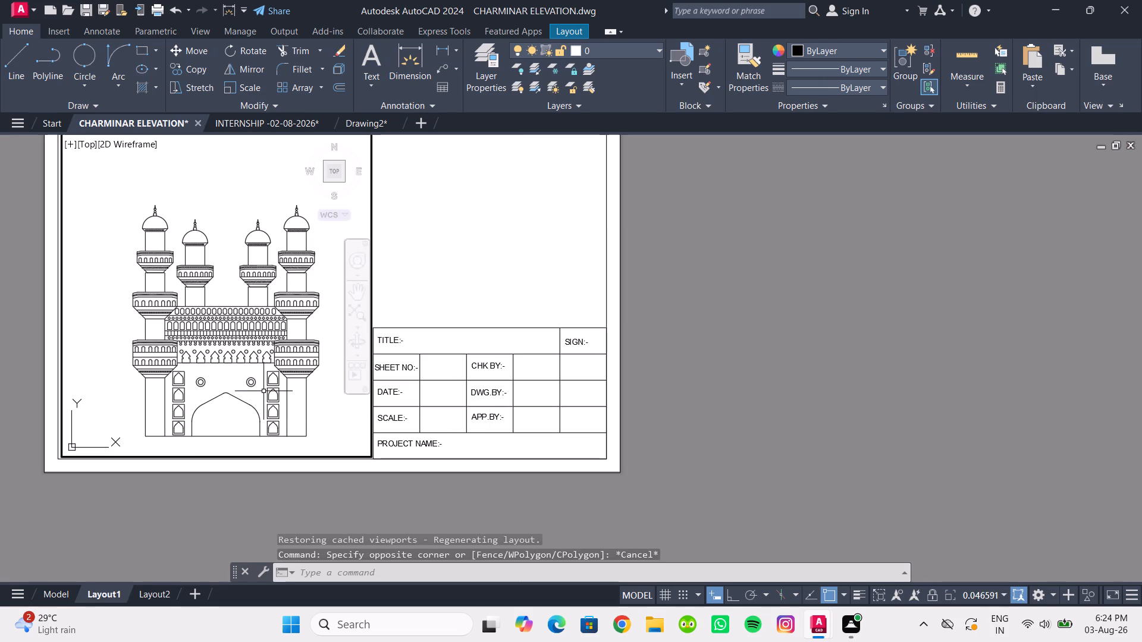
Zoom the viewport to the elevation's extents, then reduce the view so the whole monument sits inside with a margin.
left_click(354, 314)
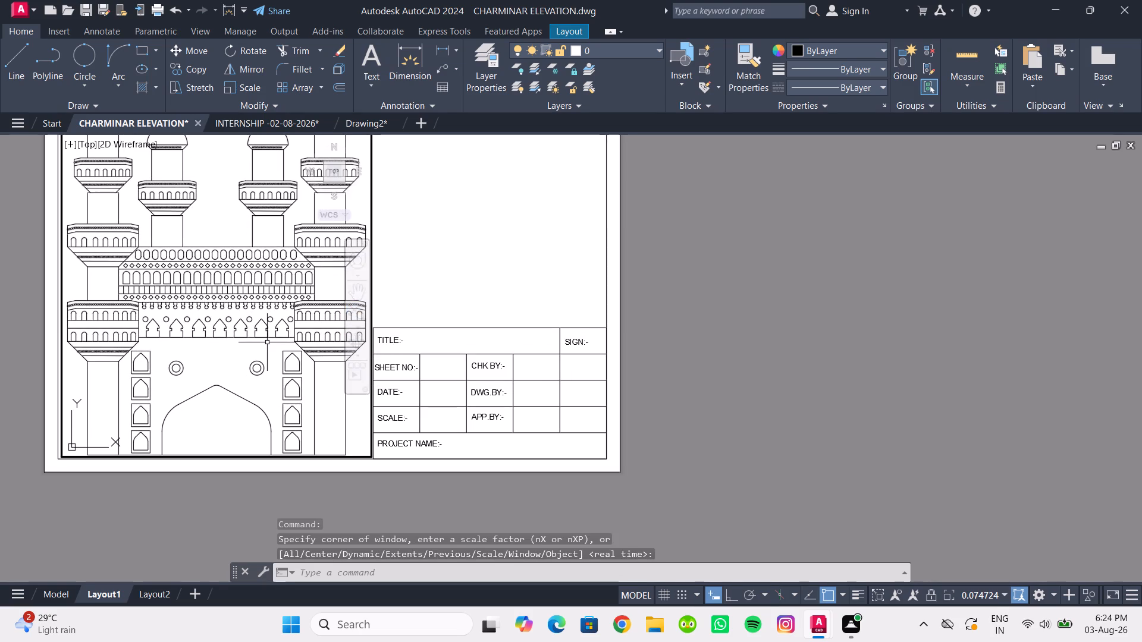
scroll(267, 342, "down", 1, "ctrl")
scroll(267, 342, "up", 2, "ctrl")
scroll(267, 342, "down", 1, "ctrl")
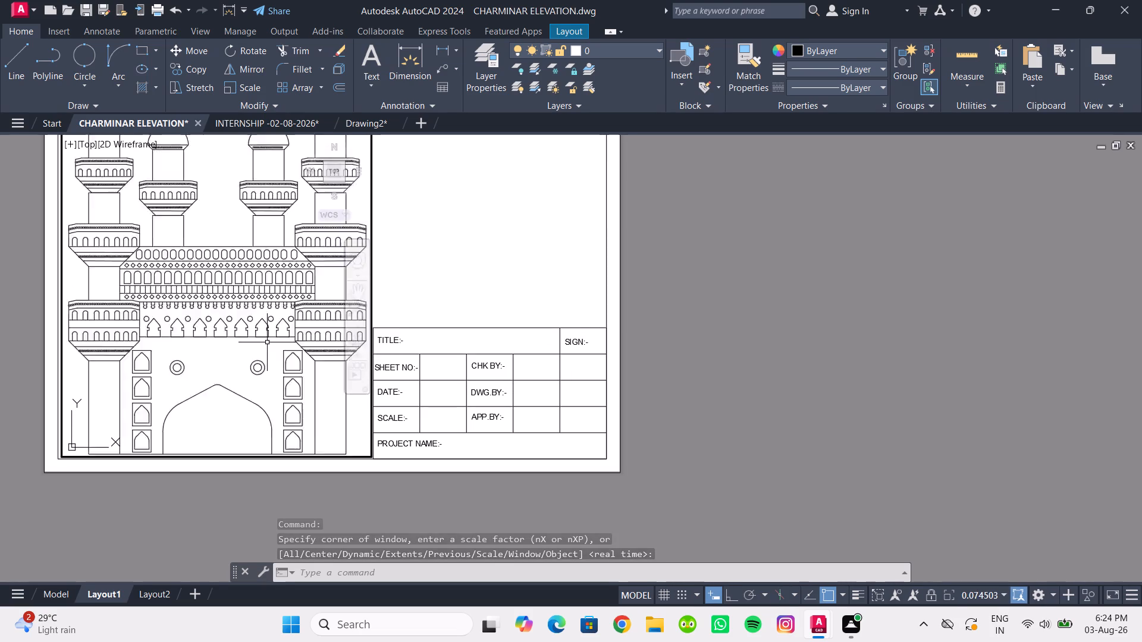
scroll(267, 342, "down", 1, "ctrl")
scroll(267, 342, "up", 1, "ctrl")
scroll(267, 342, "down", 1, "ctrl")
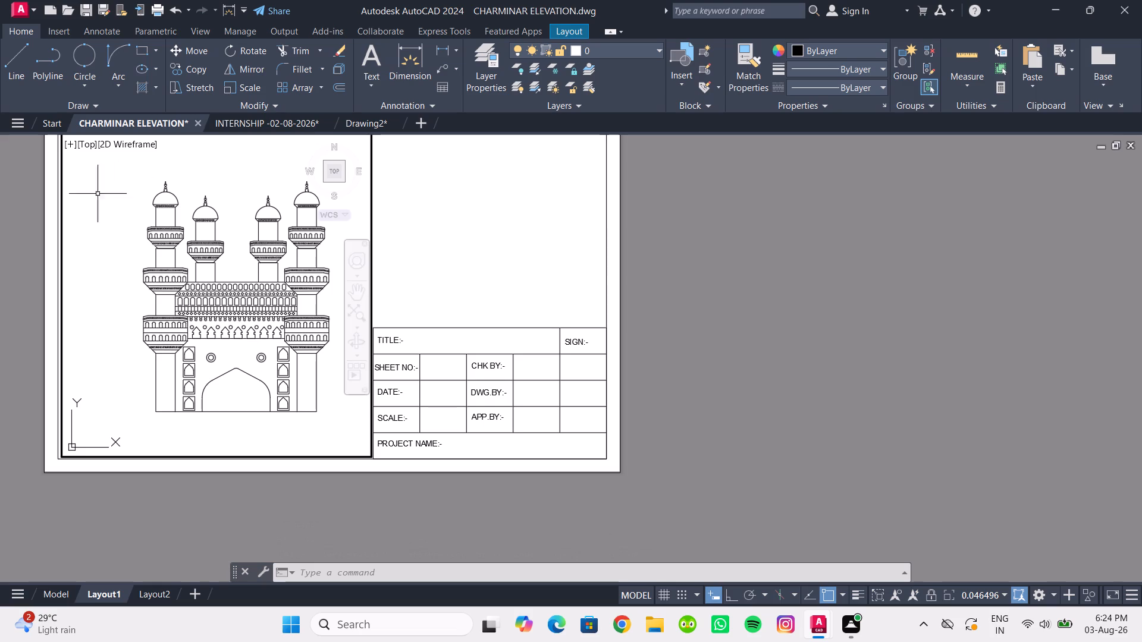
In model space, delete the small arc at the apex of the central gateway arch.
left_click(58, 591)
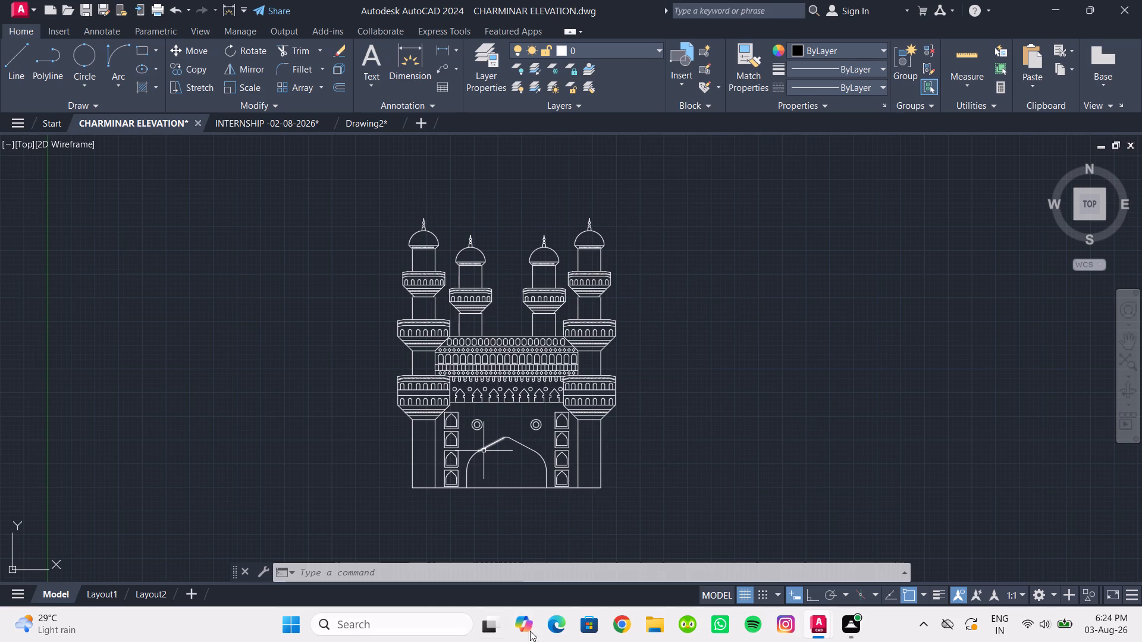
middle_click_drag(513, 481, 490, 438)
scroll(486, 427, "up", 2)
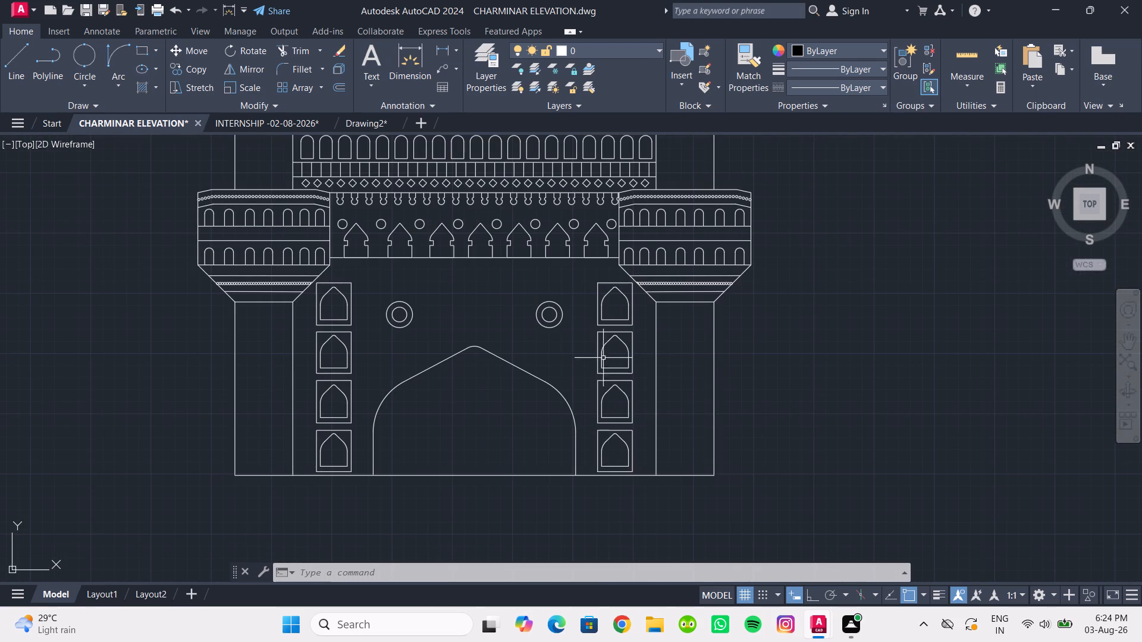
scroll(508, 386, "up", 2)
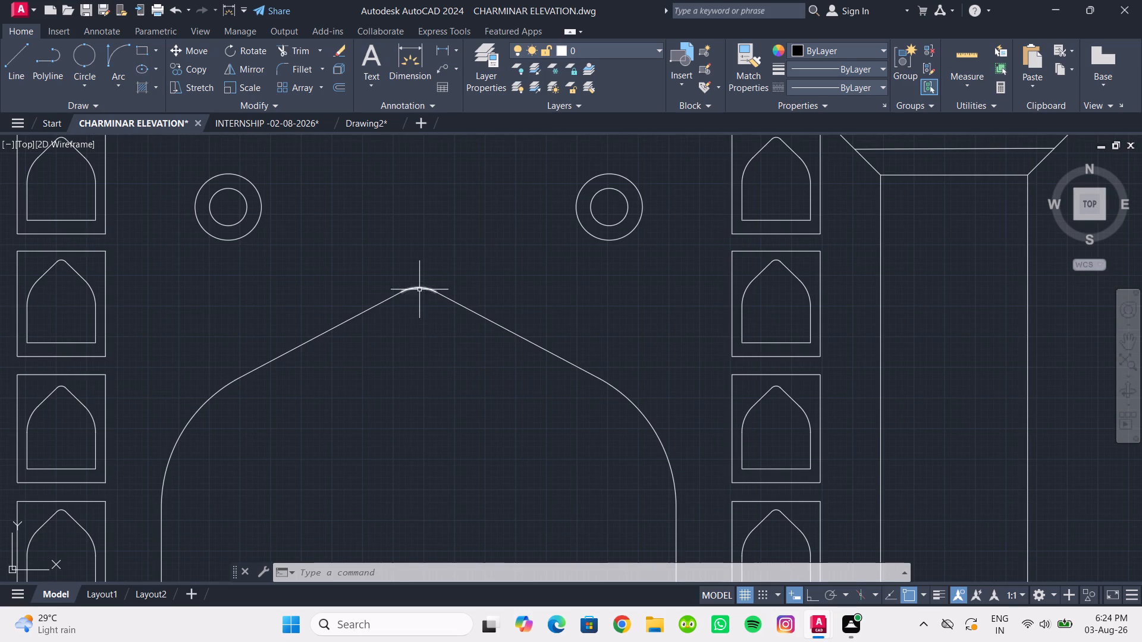
left_click(419, 289)
left_click(422, 287)
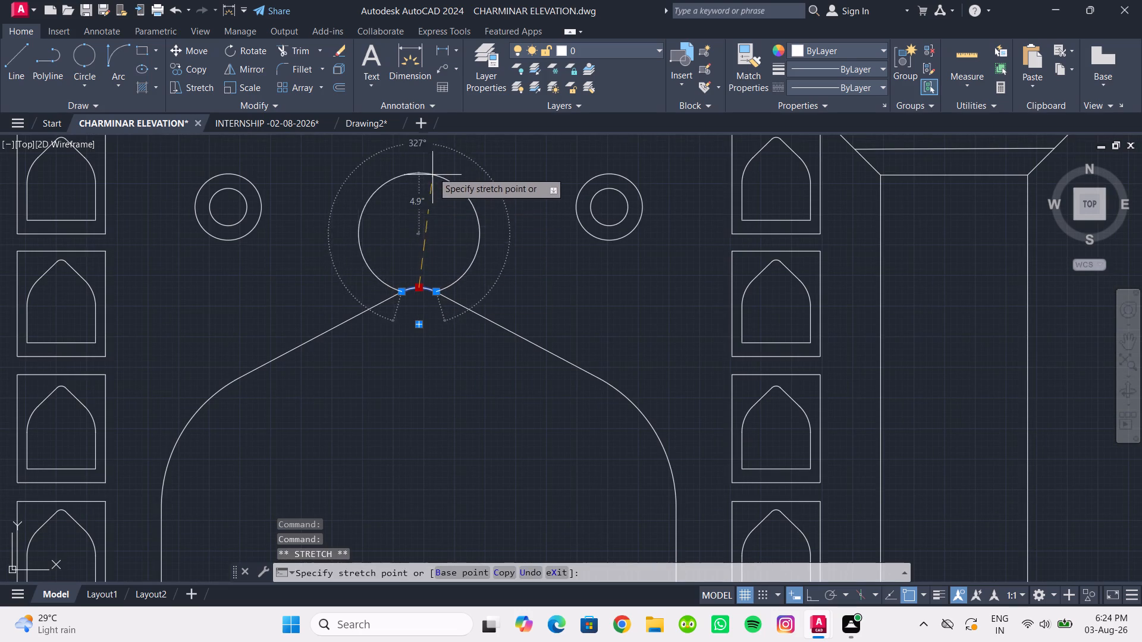
left_click(434, 162)
scroll(469, 283, "down", 2)
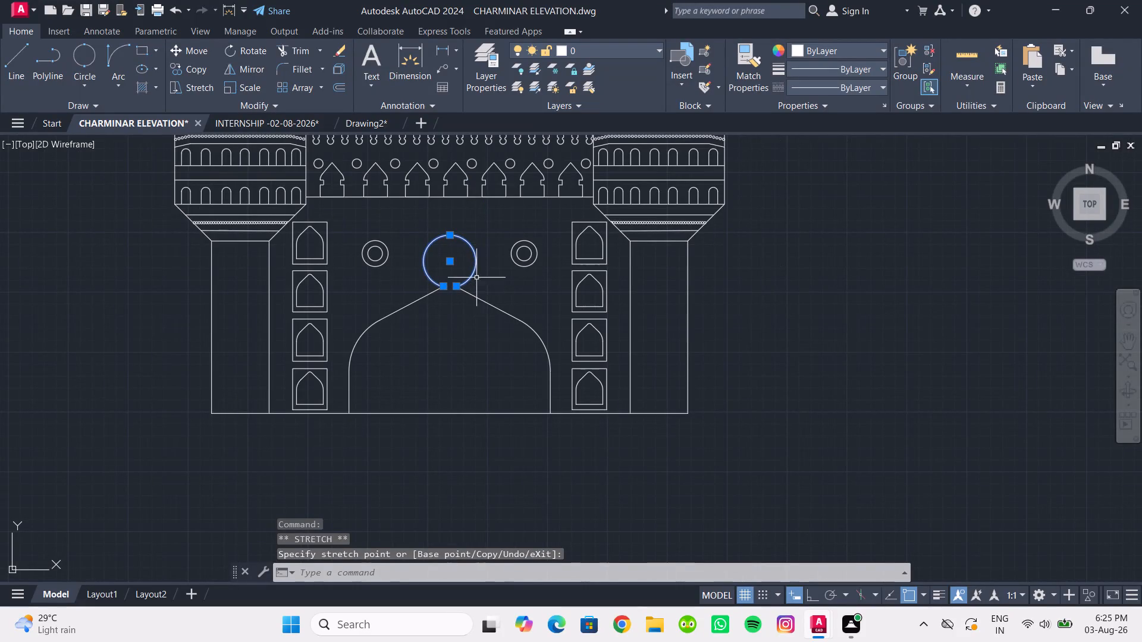
key("BackSpace")
key("Delete")
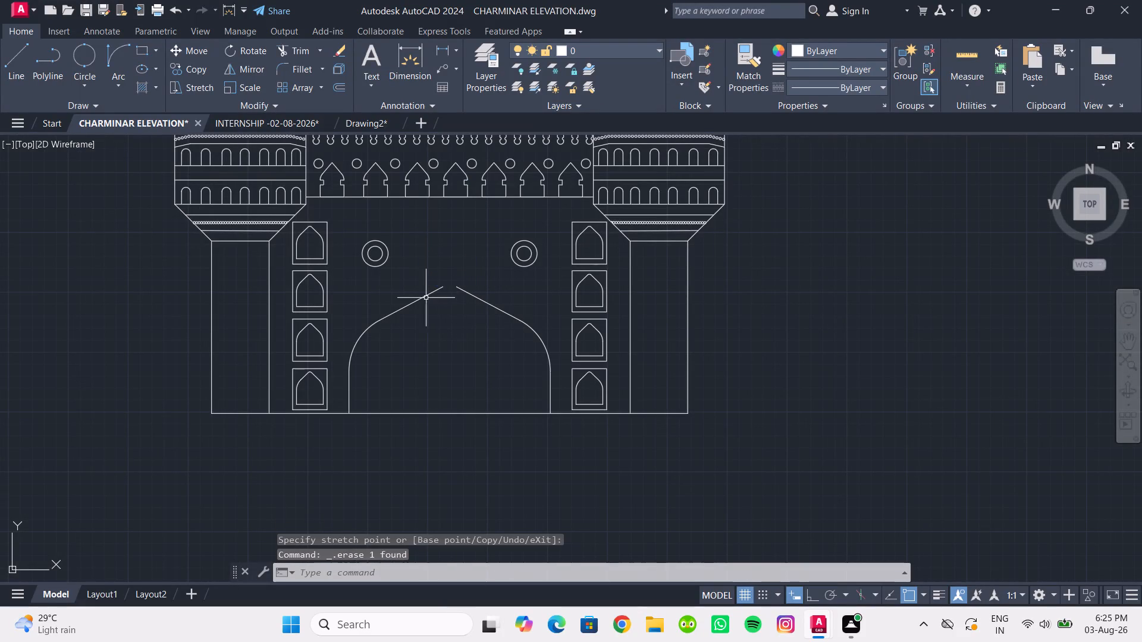
Delete the gateway arch's two sloping lines and two curved shoulders, keeping only the vertical jambs.
left_click(425, 298)
key("Delete")
left_click(470, 293)
key("Delete")
left_click(526, 333)
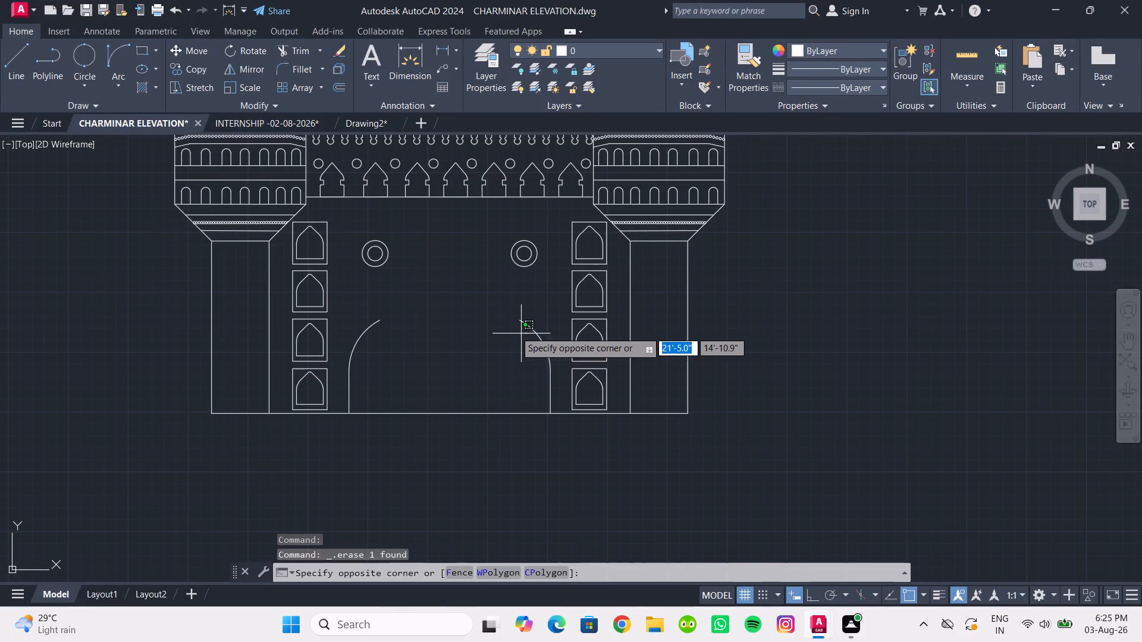
double_click(538, 333)
key("Delete")
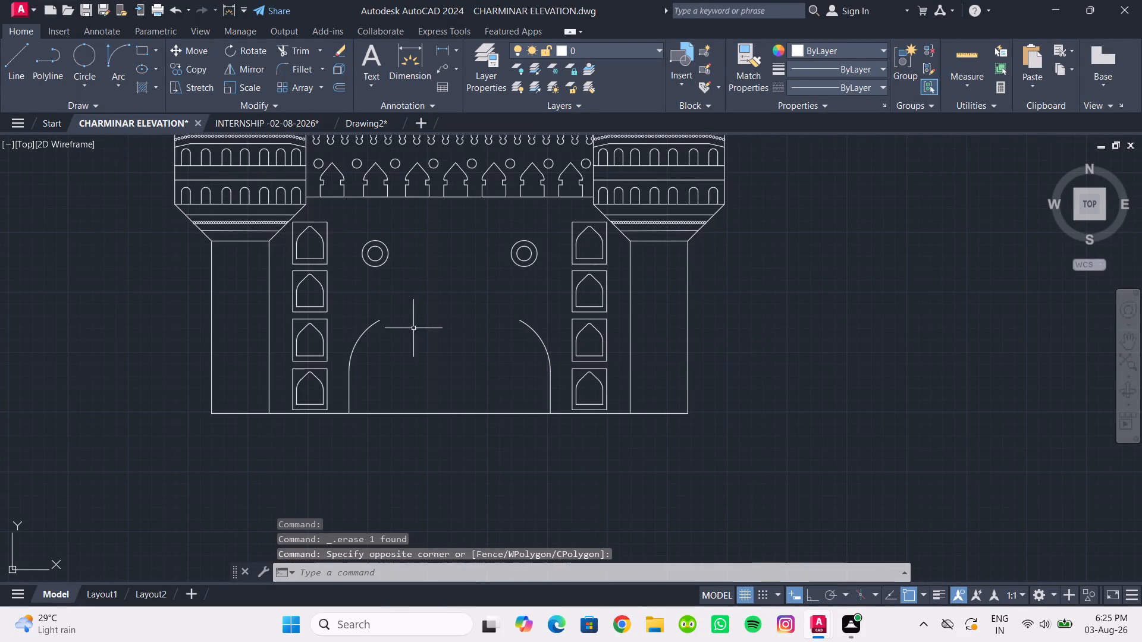
left_click(369, 329)
key("Delete")
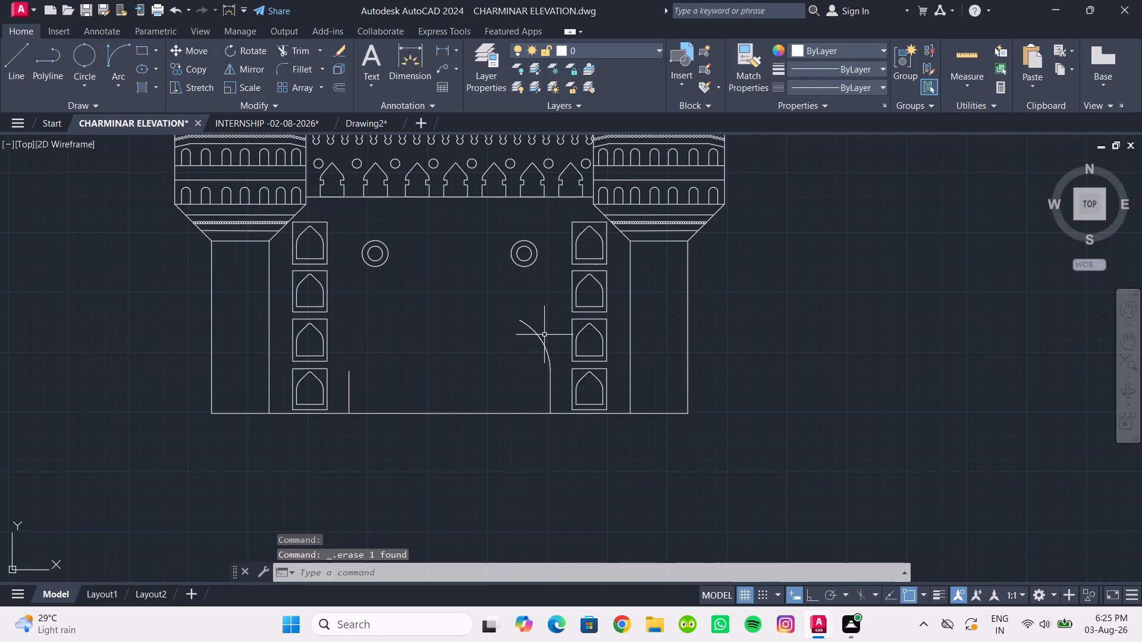
left_click(542, 341)
key("Delete")
middle_click(531, 398)
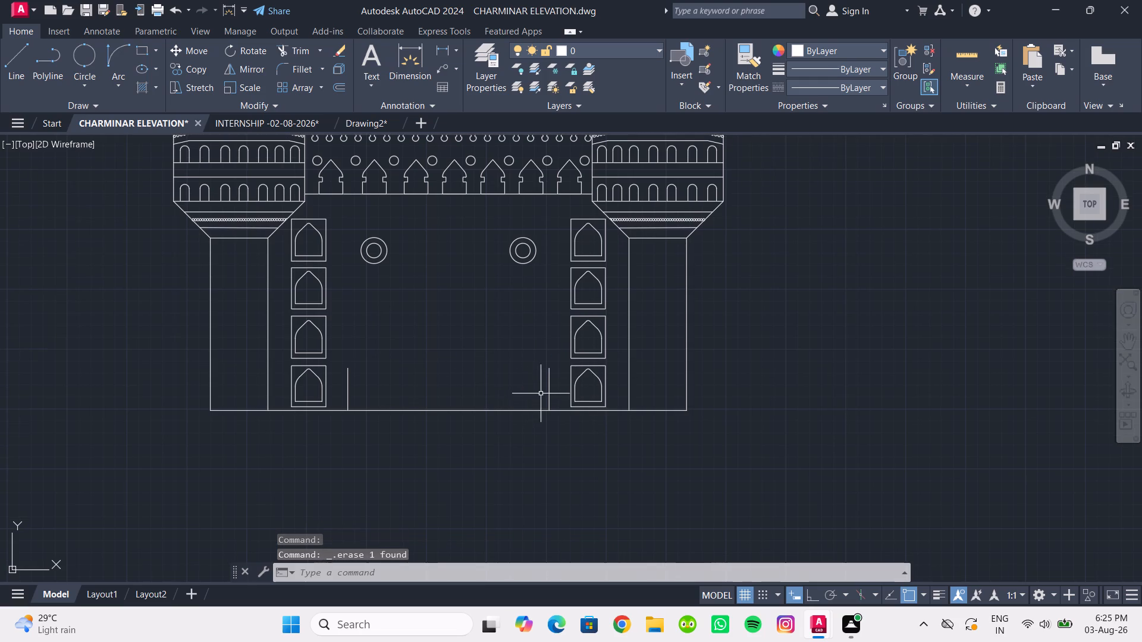
Draw connected lines up from the gateway's left jamb, 3'-6" across, and down to the top of the right jamb.
left_click(16, 65)
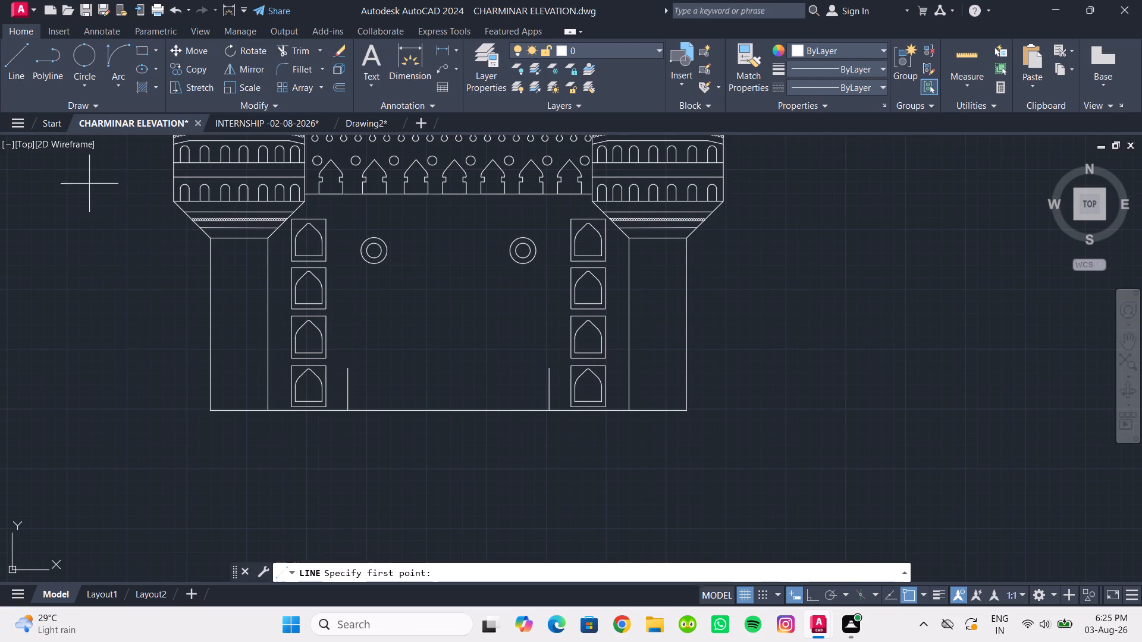
left_click(351, 369)
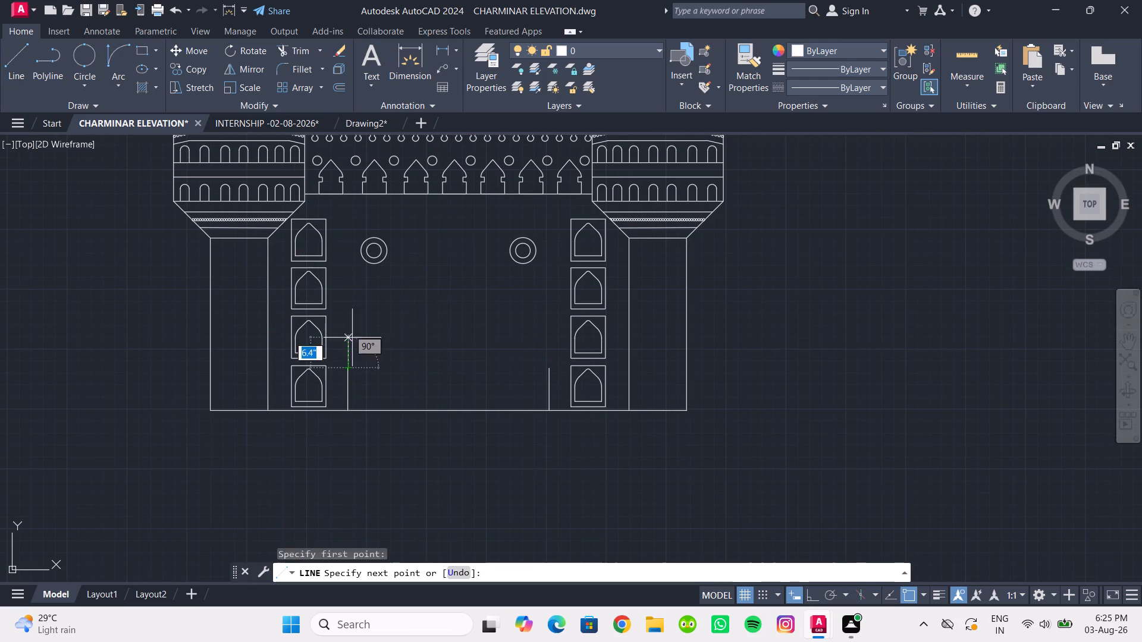
left_click(352, 317)
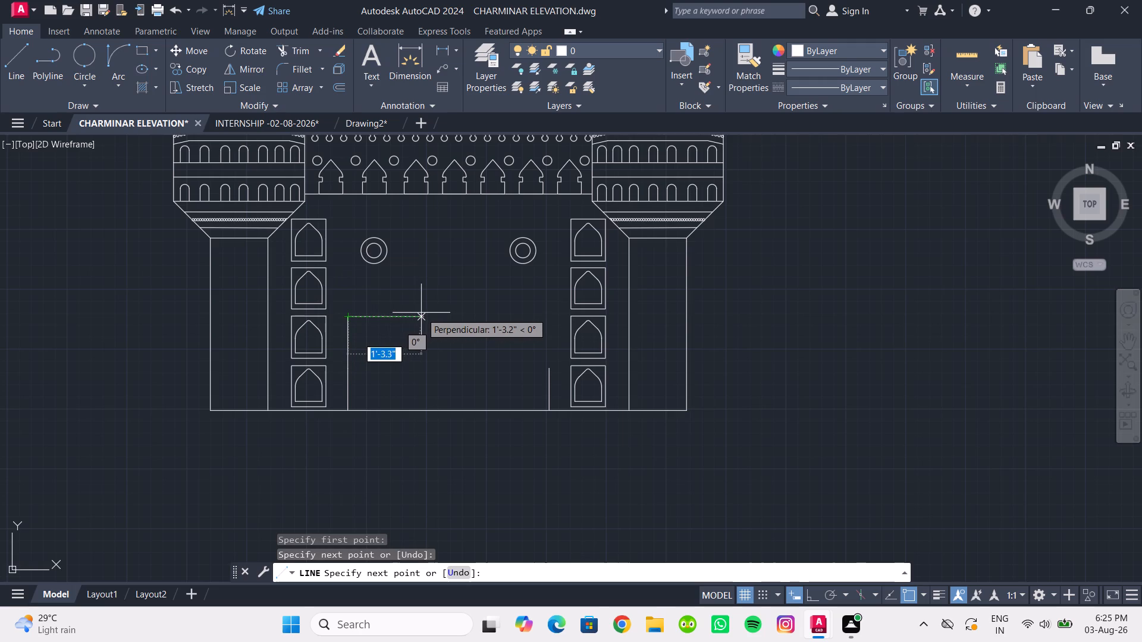
left_click(549, 318)
left_click(551, 372)
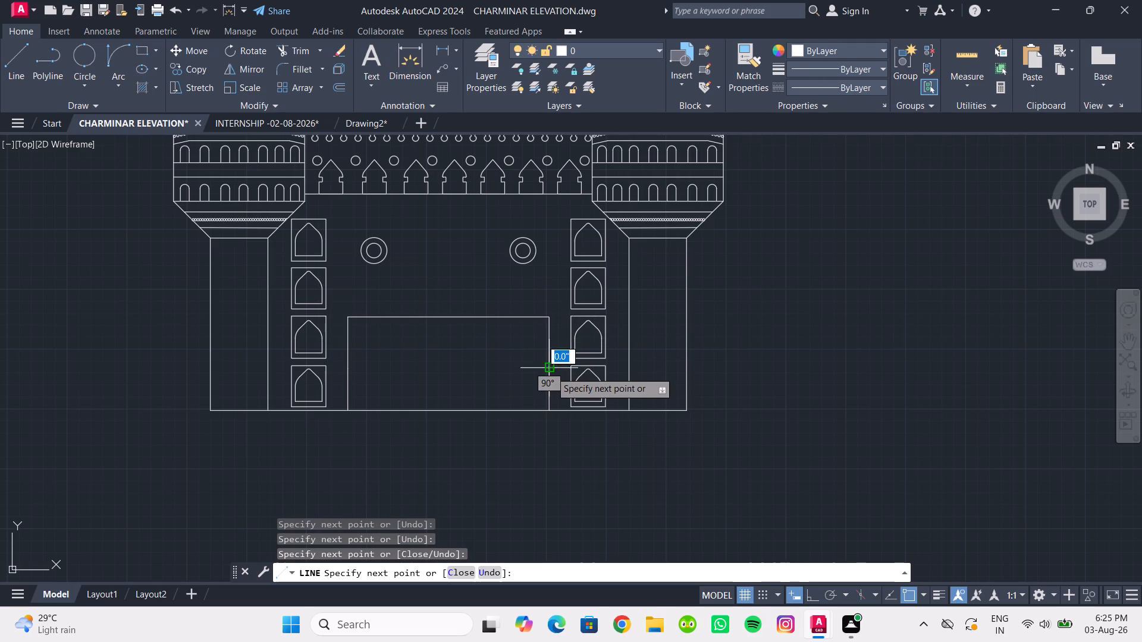
key("Escape")
With Ortho on, draw a vertical line from the gateway top's midpoint to just above the round ornaments' centres, then slope to the left corner.
left_click(27, 71)
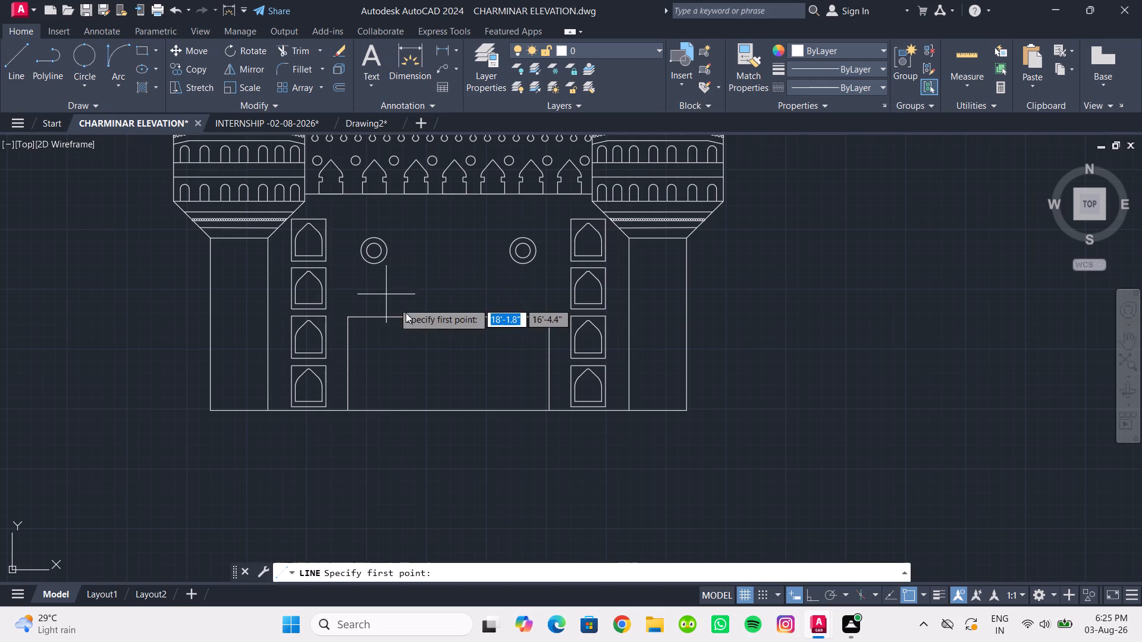
left_click(451, 316)
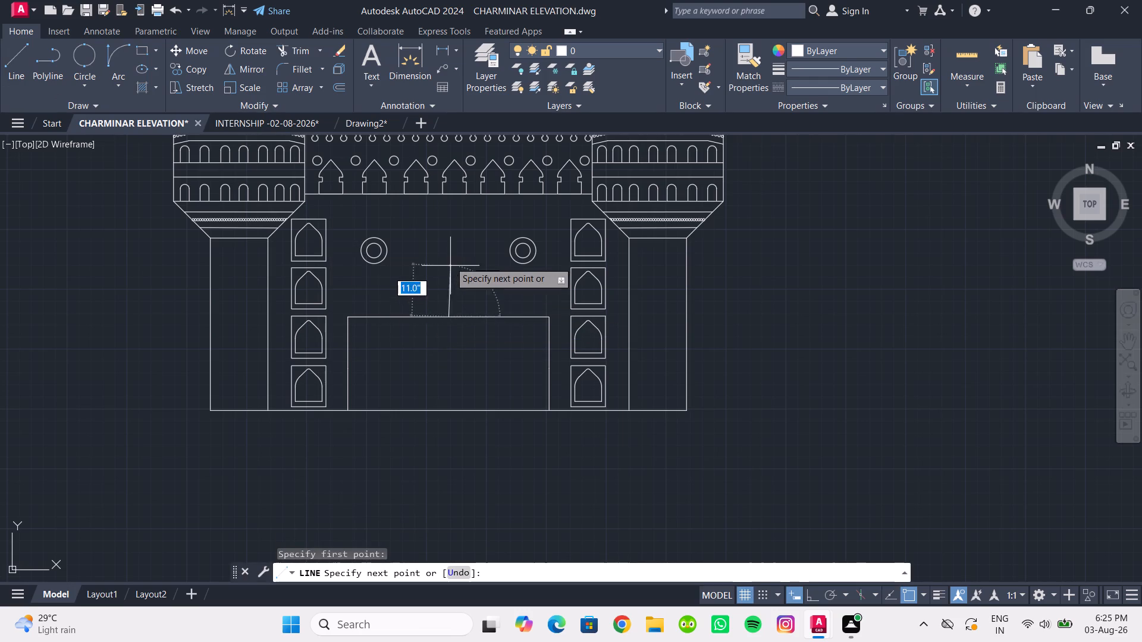
left_click(810, 592)
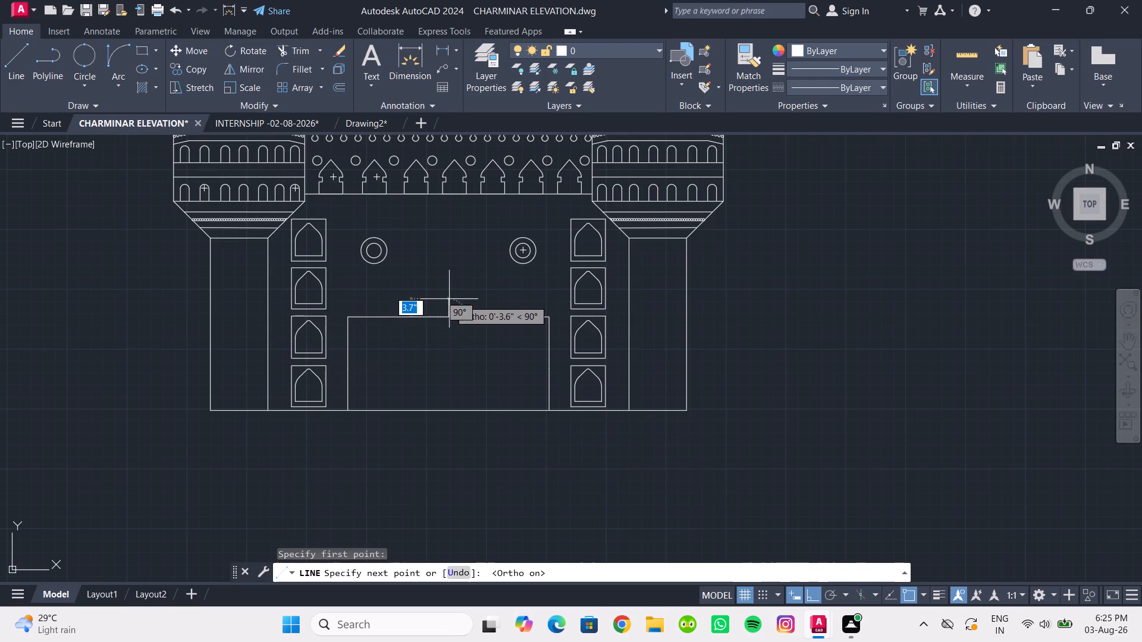
left_click(449, 245)
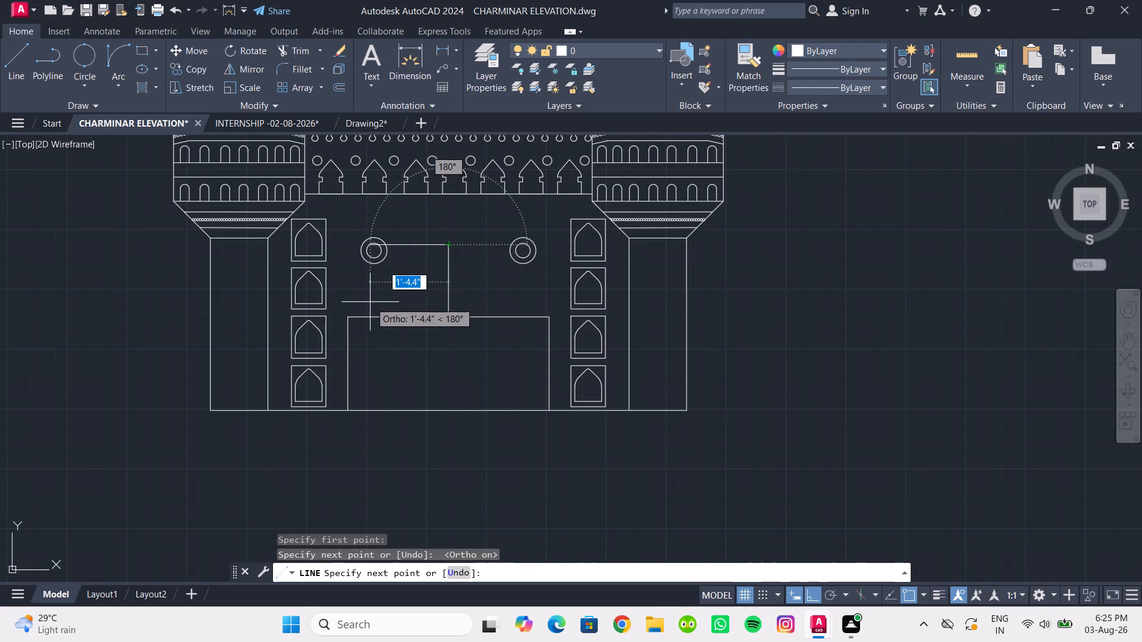
left_click(349, 318)
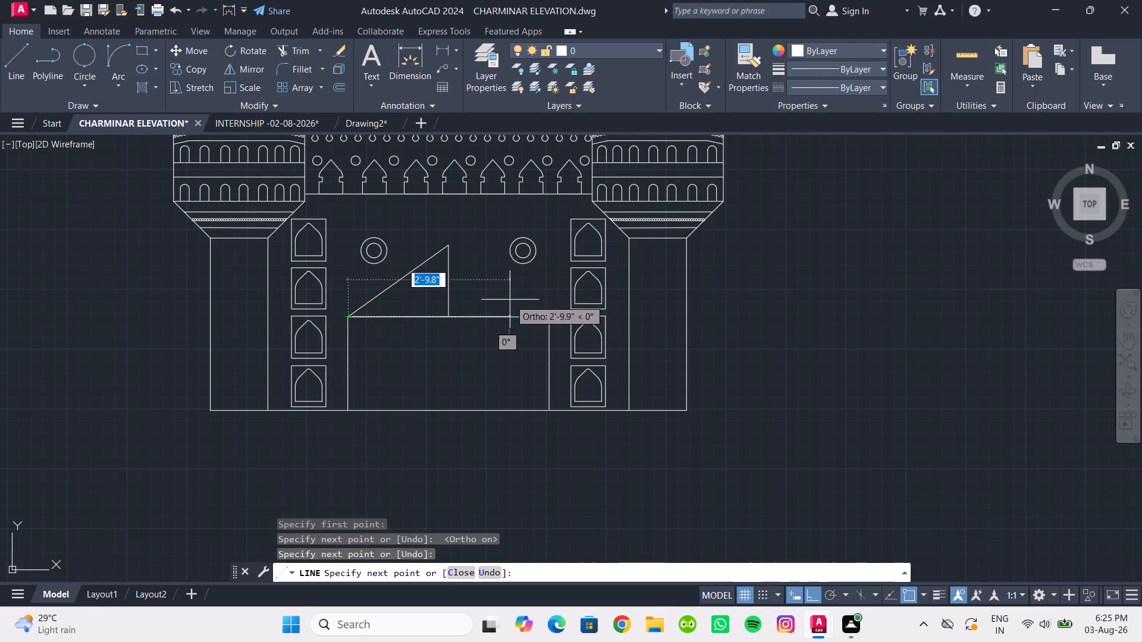
key("Escape")
Draw a sloping line from the gateway arch's apex down to the top of the right jamb.
key("c")
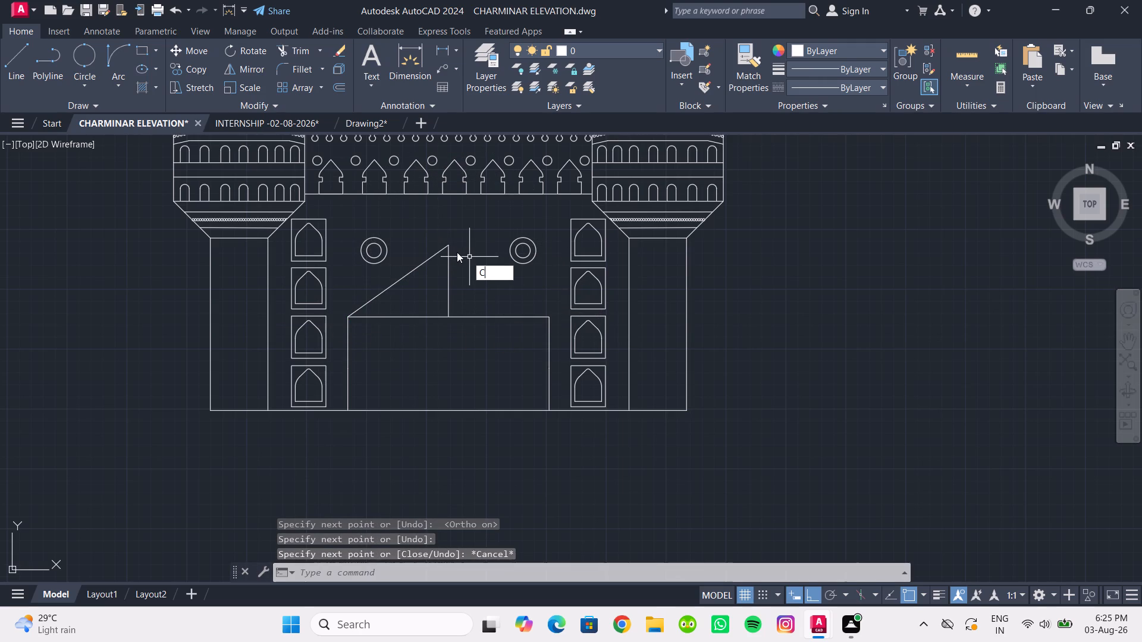
key("BackSpace")
key("Escape")
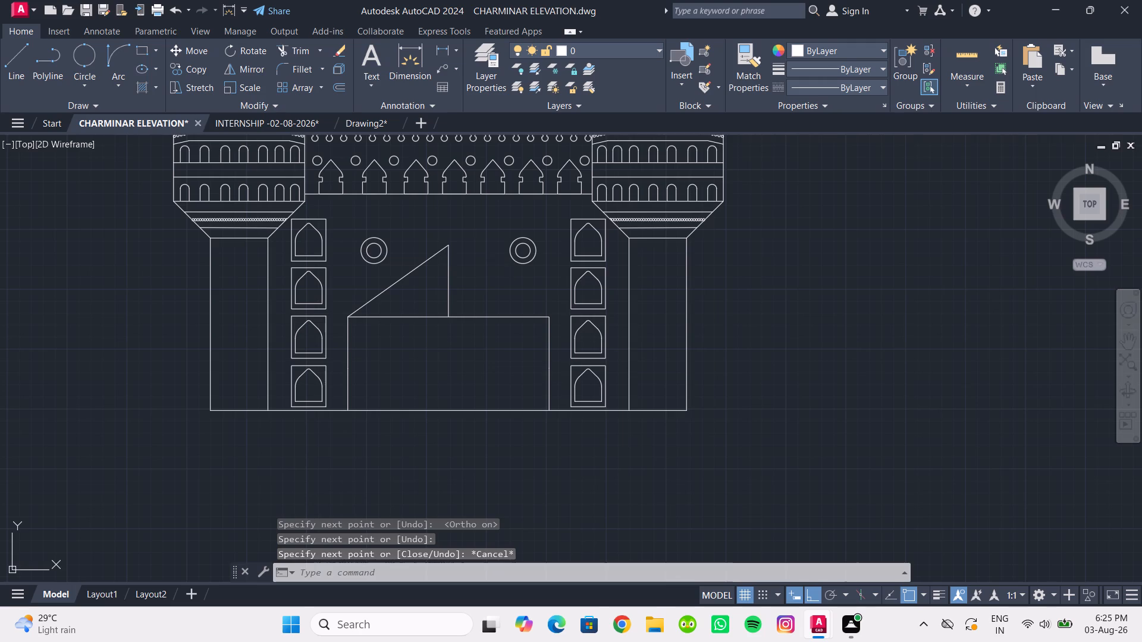
key("space")
left_click(450, 250)
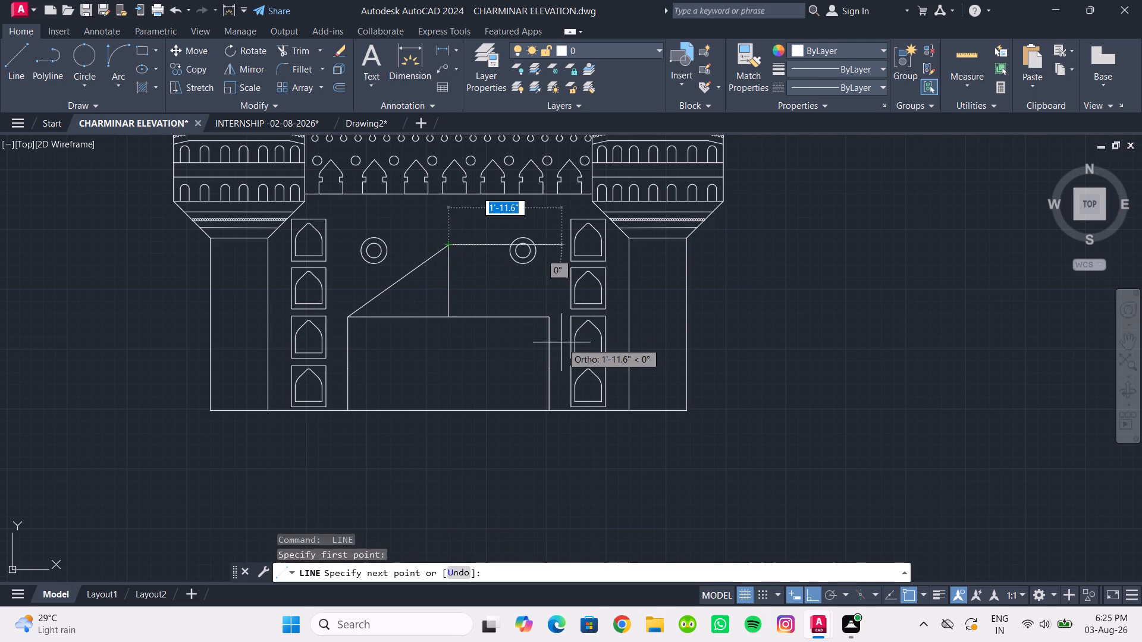
left_click(551, 320)
key("Escape")
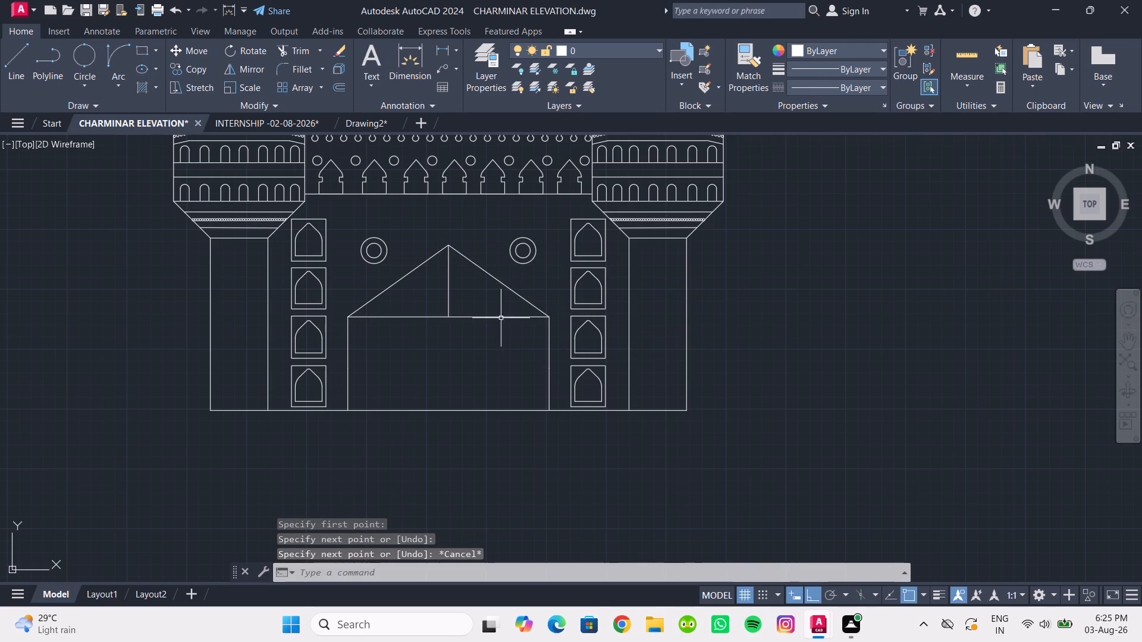
Delete the vertical centre line and the horizontal base line inside the gateway's pointed top.
scroll(494, 316, "down", 1)
middle_click_drag(494, 316, 548, 364)
scroll(545, 361, "up", 1)
left_click(538, 356)
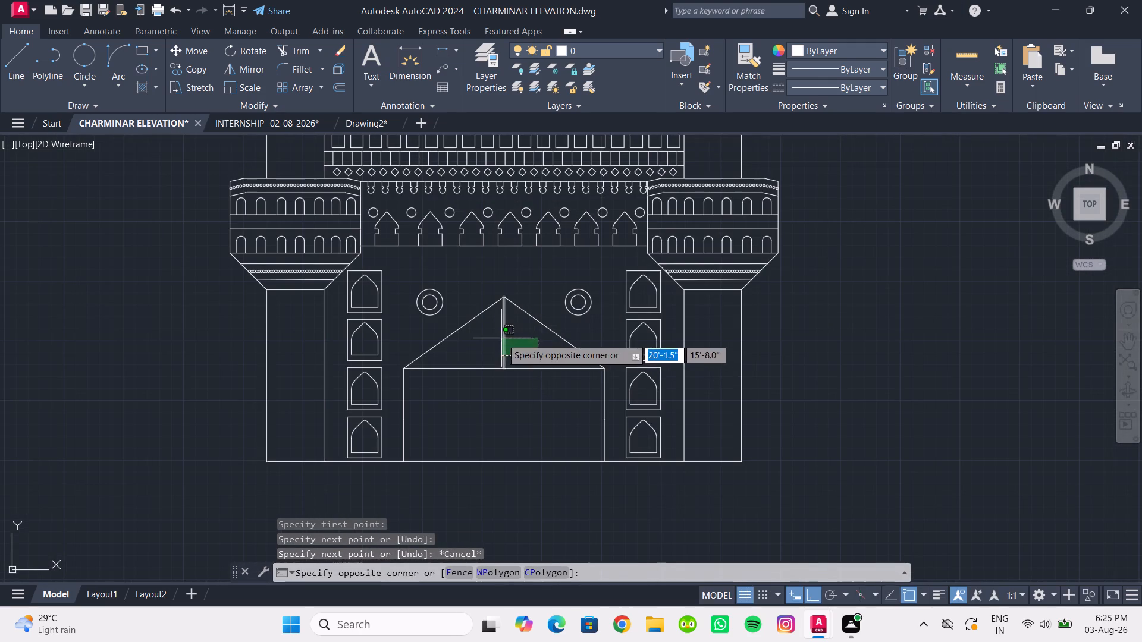
left_click(501, 338)
key("BackSpace")
key("Delete")
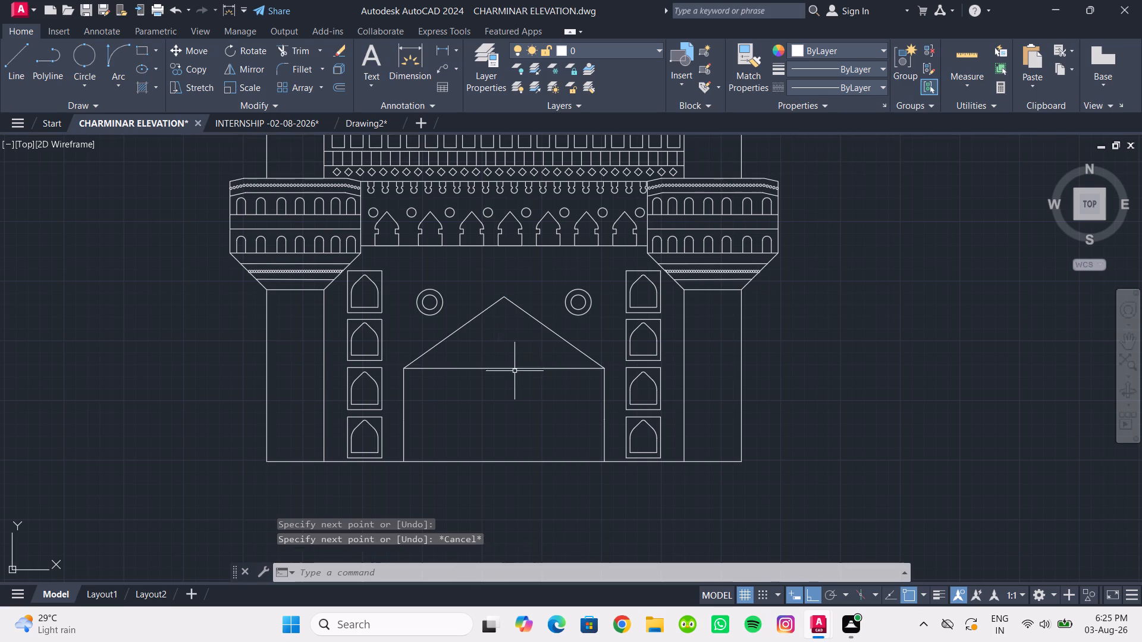
left_click(520, 391)
left_click(496, 355)
key("Delete")
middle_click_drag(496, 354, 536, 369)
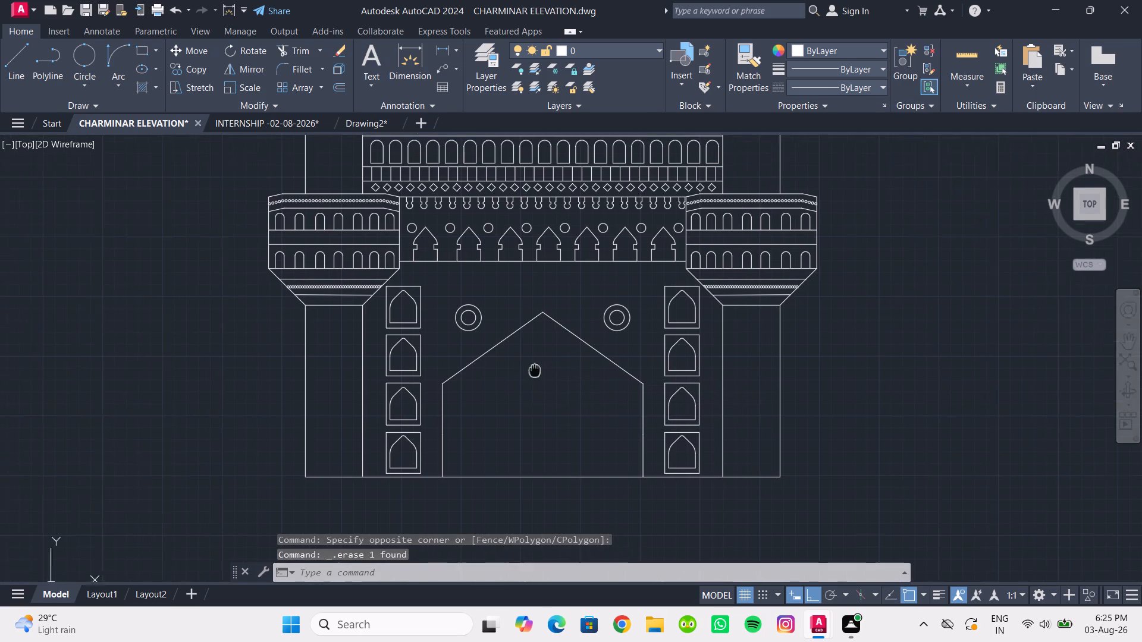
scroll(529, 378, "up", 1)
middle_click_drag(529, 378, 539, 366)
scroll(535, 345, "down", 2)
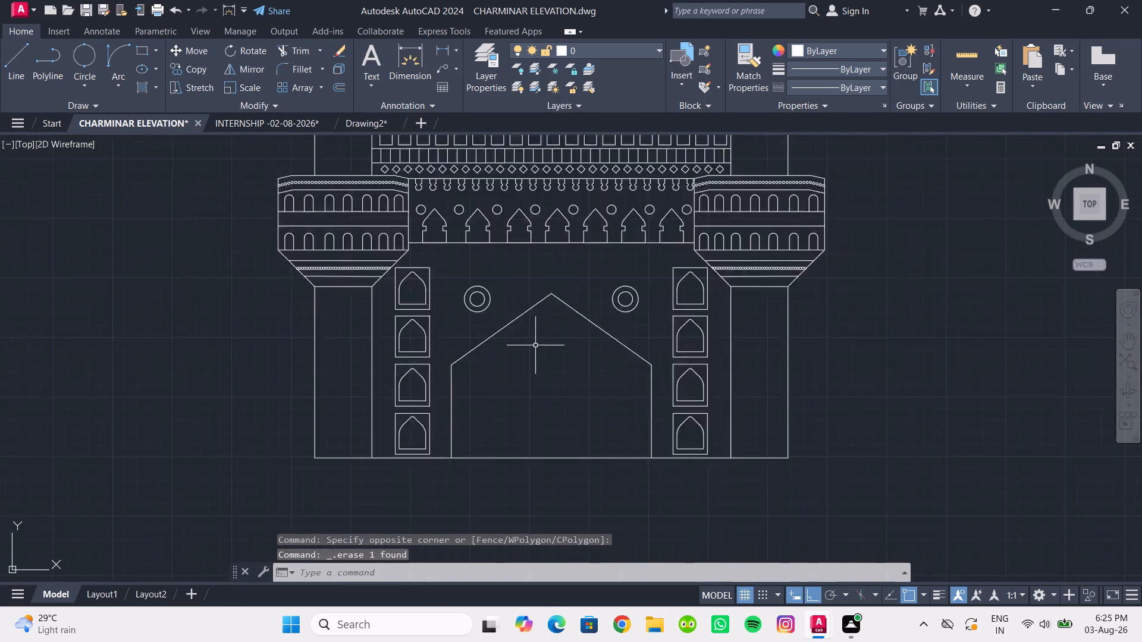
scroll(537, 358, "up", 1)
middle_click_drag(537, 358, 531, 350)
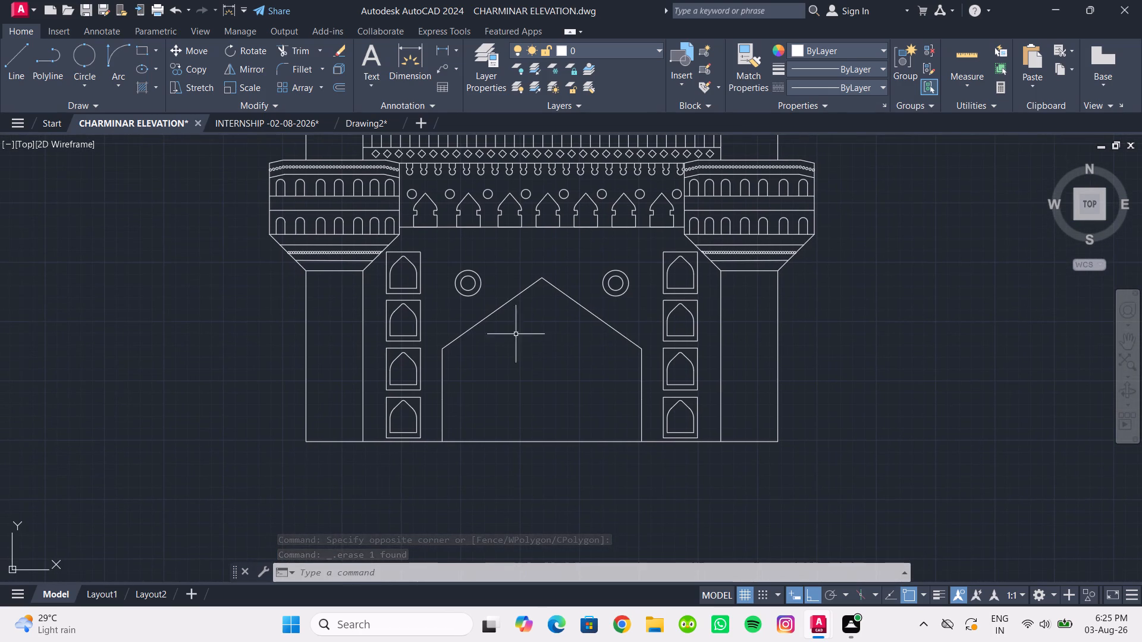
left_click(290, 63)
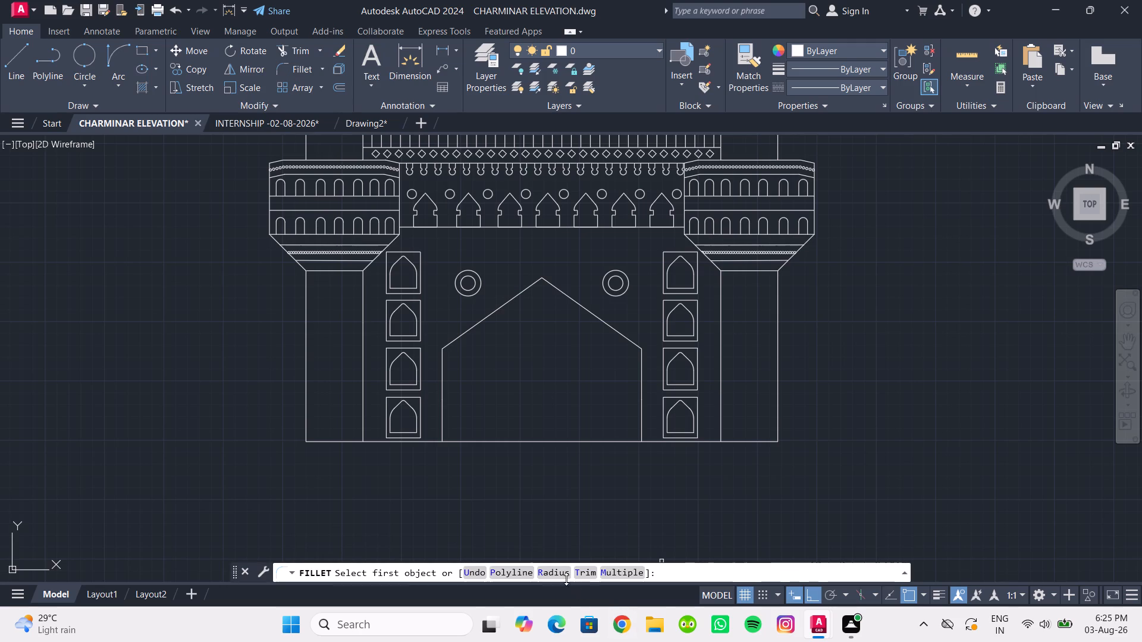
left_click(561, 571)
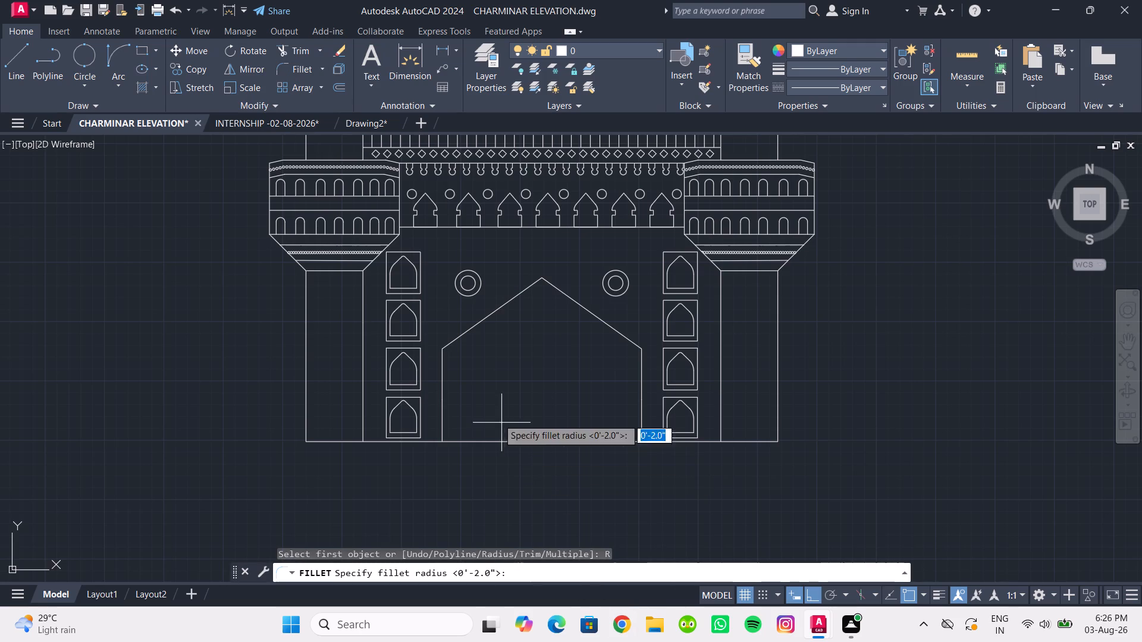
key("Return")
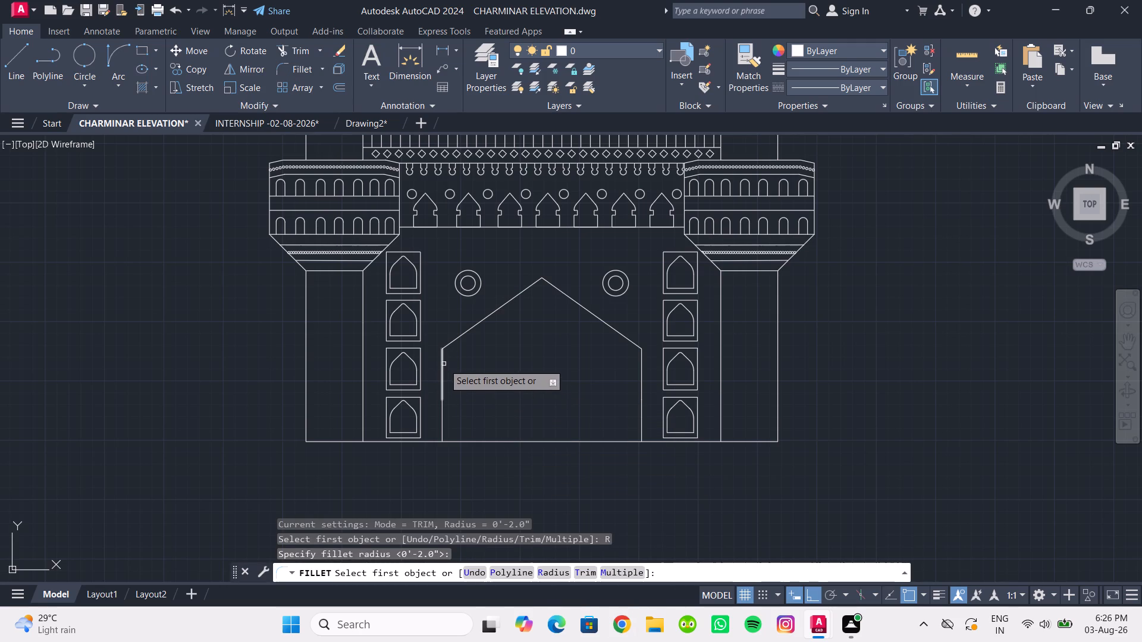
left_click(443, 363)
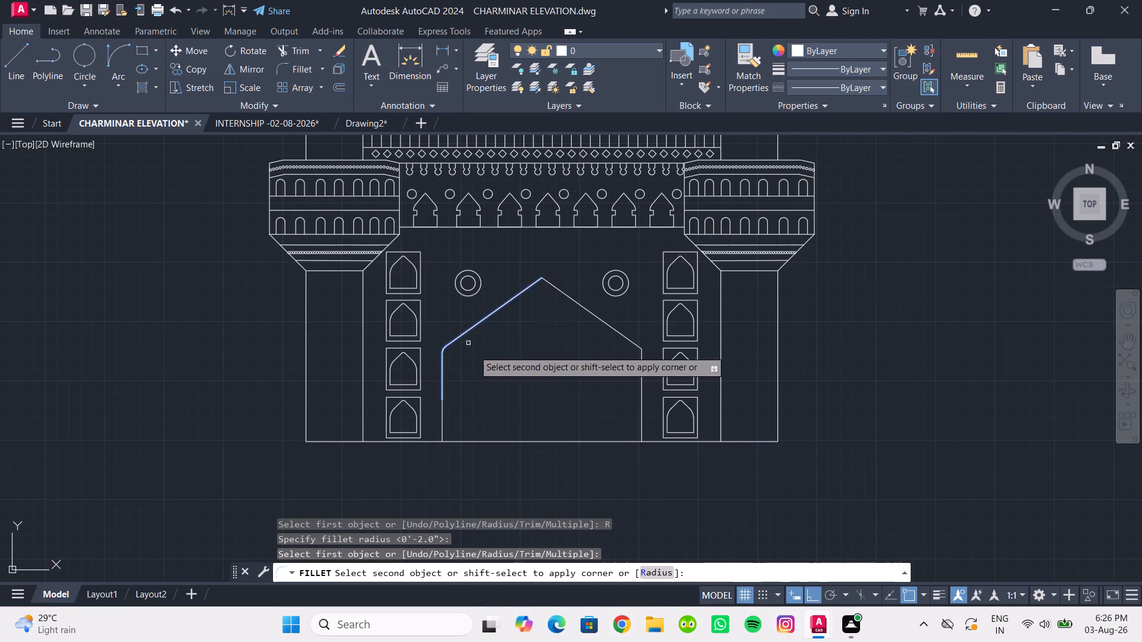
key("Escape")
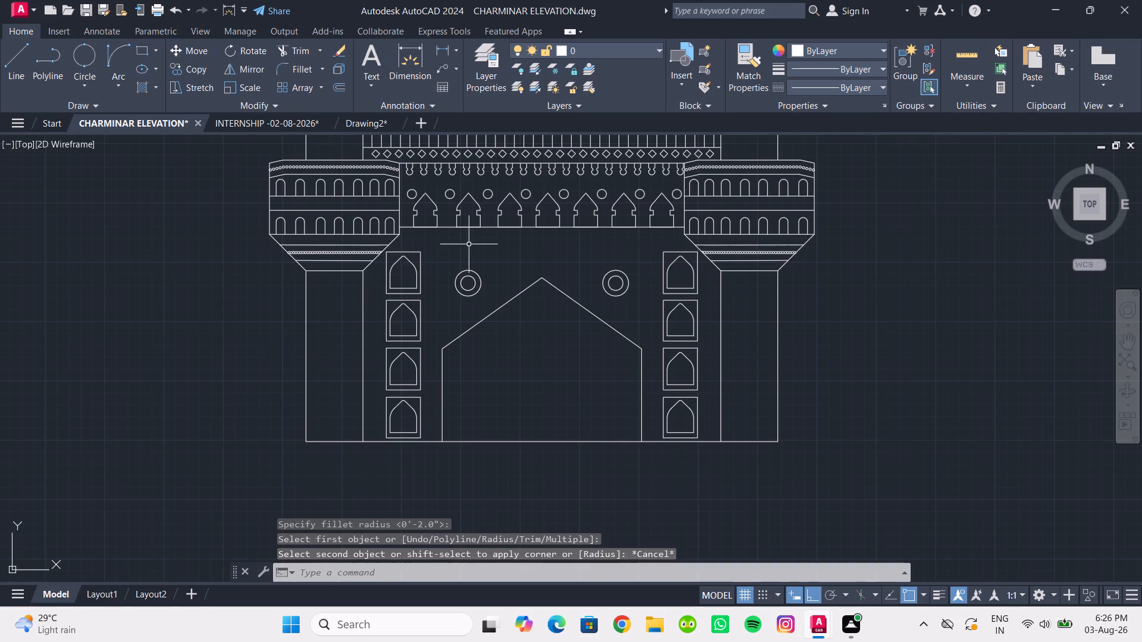
Fillet both shoulders of the gateway arch, where the jambs meet the sloping lines, with a 5" radius in multiple mode.
left_click(299, 71)
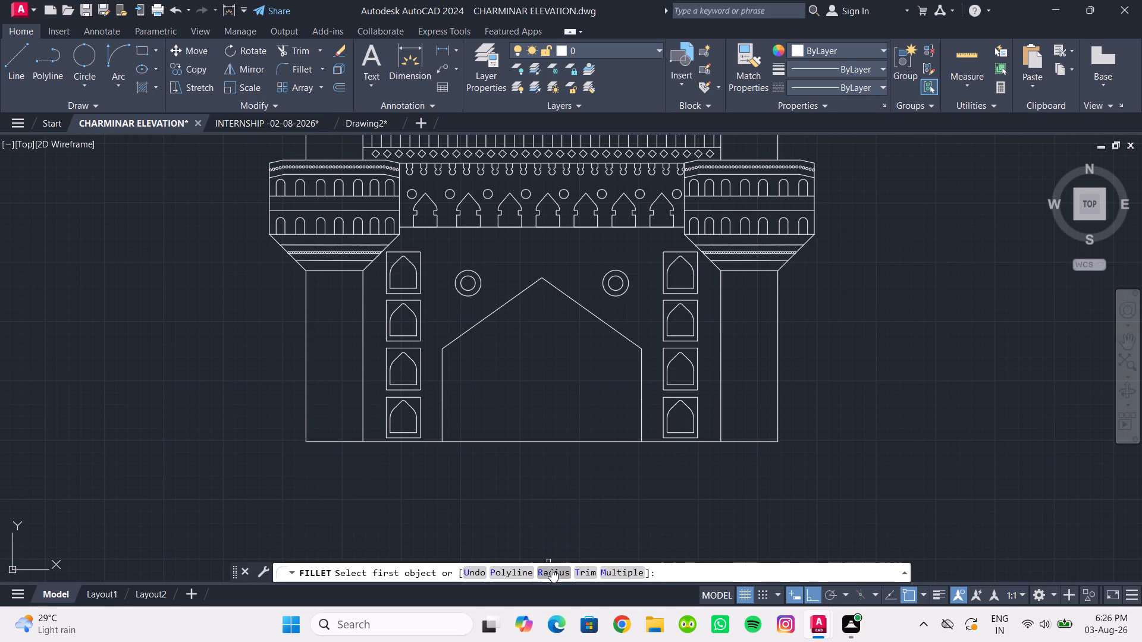
left_click(551, 569)
type("5\"")
key("Return")
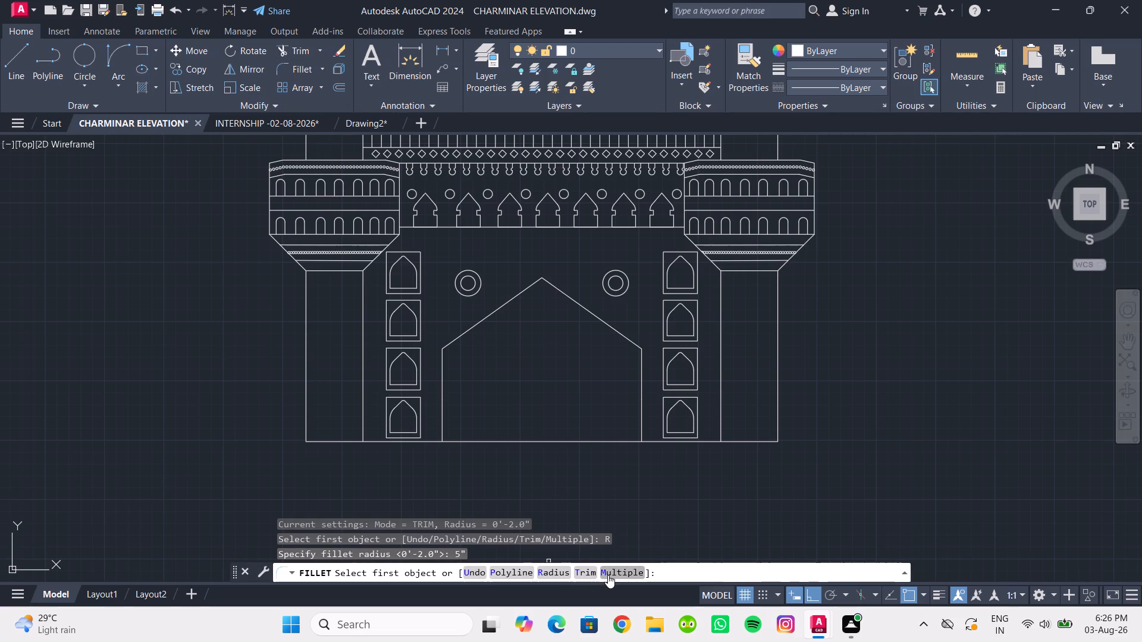
left_click(608, 575)
left_click(443, 369)
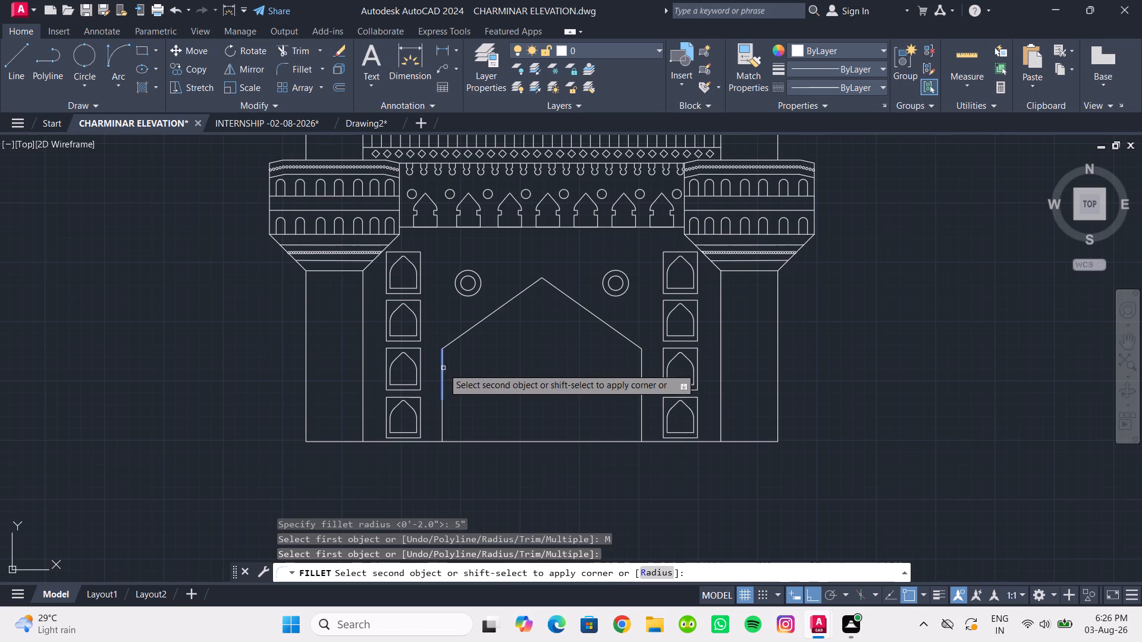
left_click(453, 343)
left_click(634, 341)
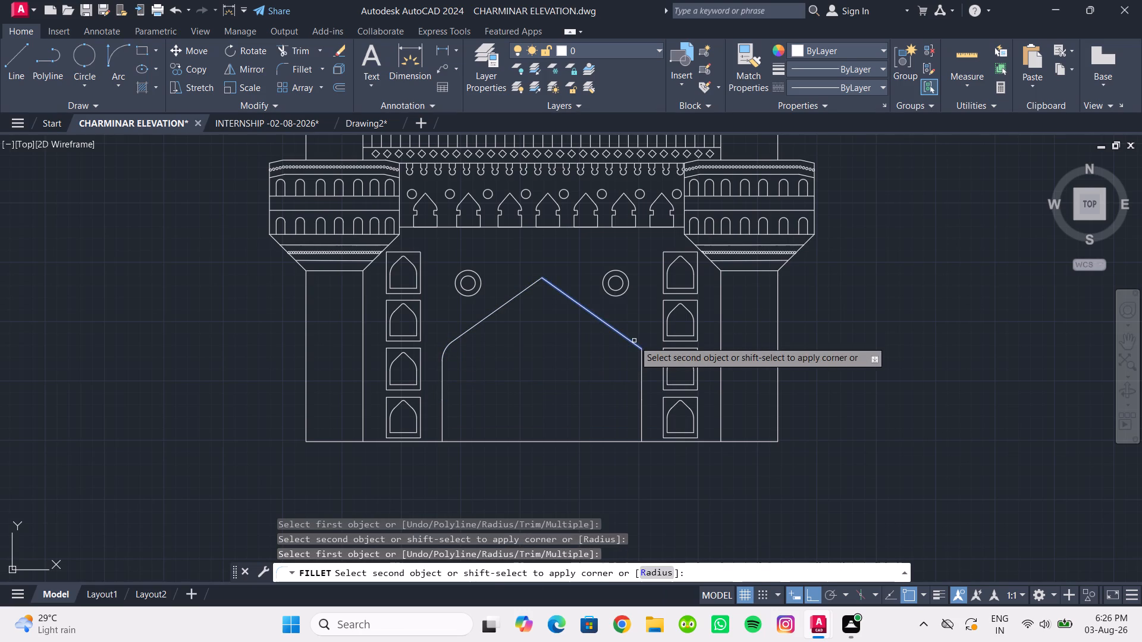
left_click(642, 355)
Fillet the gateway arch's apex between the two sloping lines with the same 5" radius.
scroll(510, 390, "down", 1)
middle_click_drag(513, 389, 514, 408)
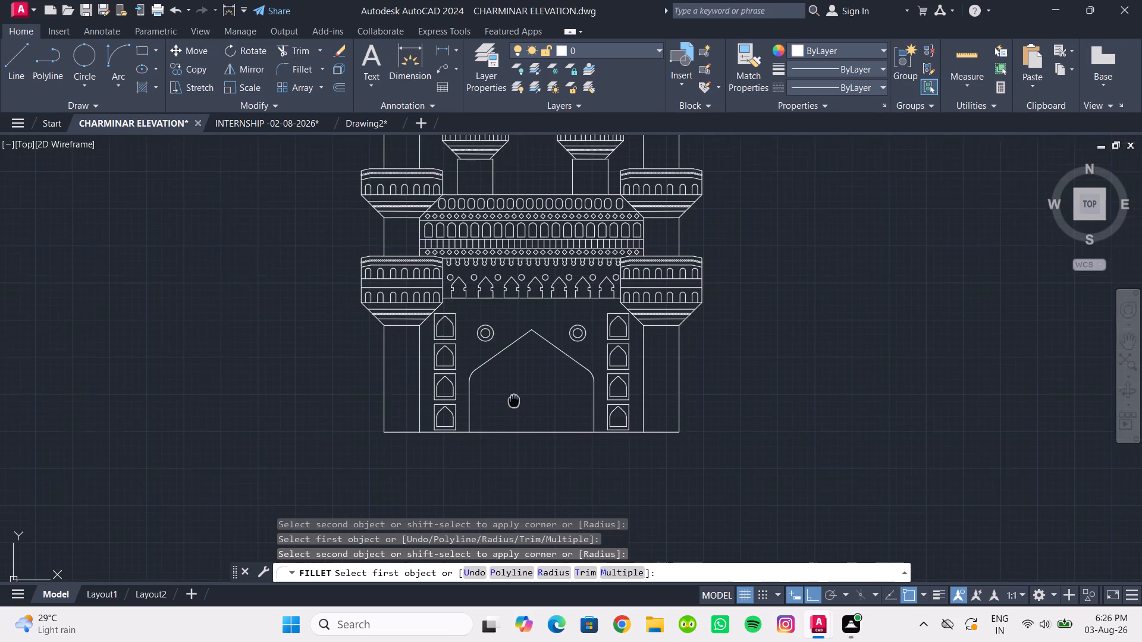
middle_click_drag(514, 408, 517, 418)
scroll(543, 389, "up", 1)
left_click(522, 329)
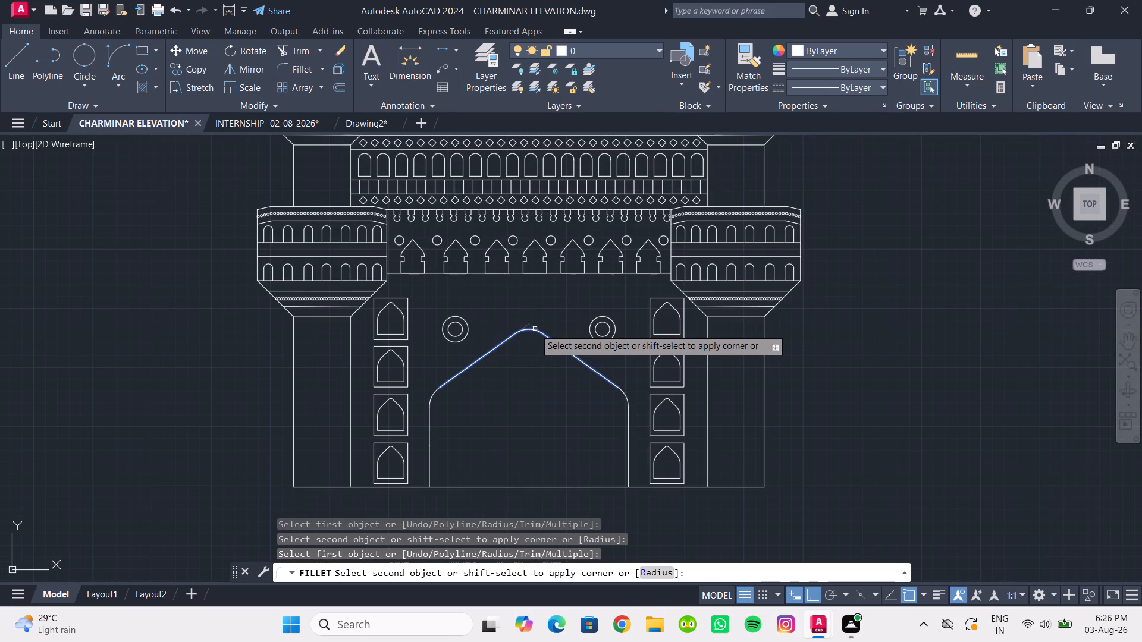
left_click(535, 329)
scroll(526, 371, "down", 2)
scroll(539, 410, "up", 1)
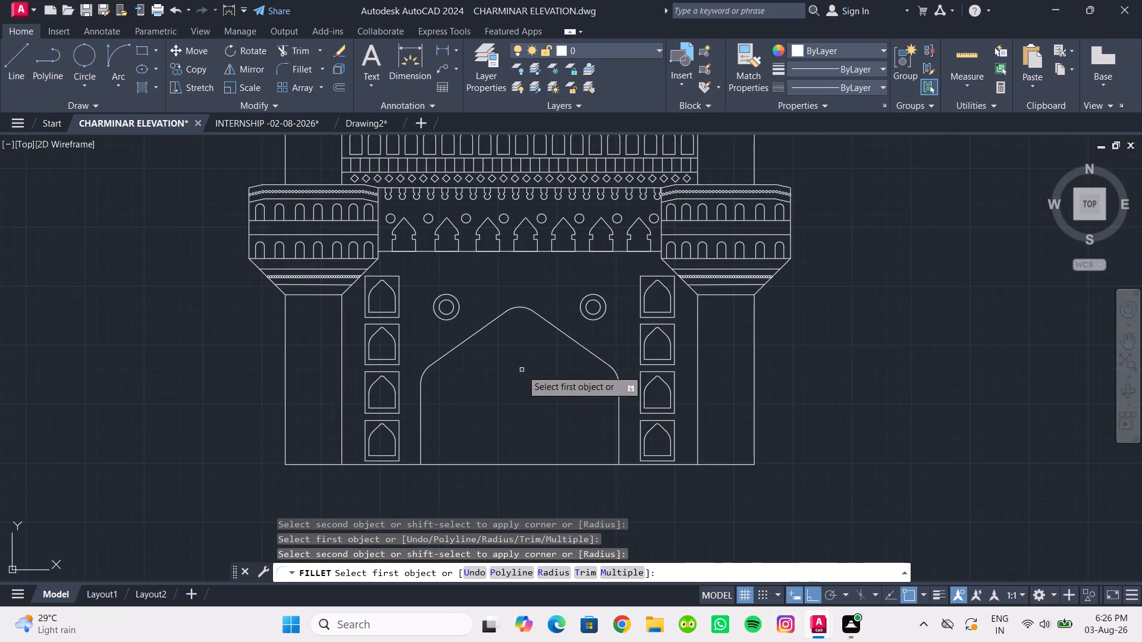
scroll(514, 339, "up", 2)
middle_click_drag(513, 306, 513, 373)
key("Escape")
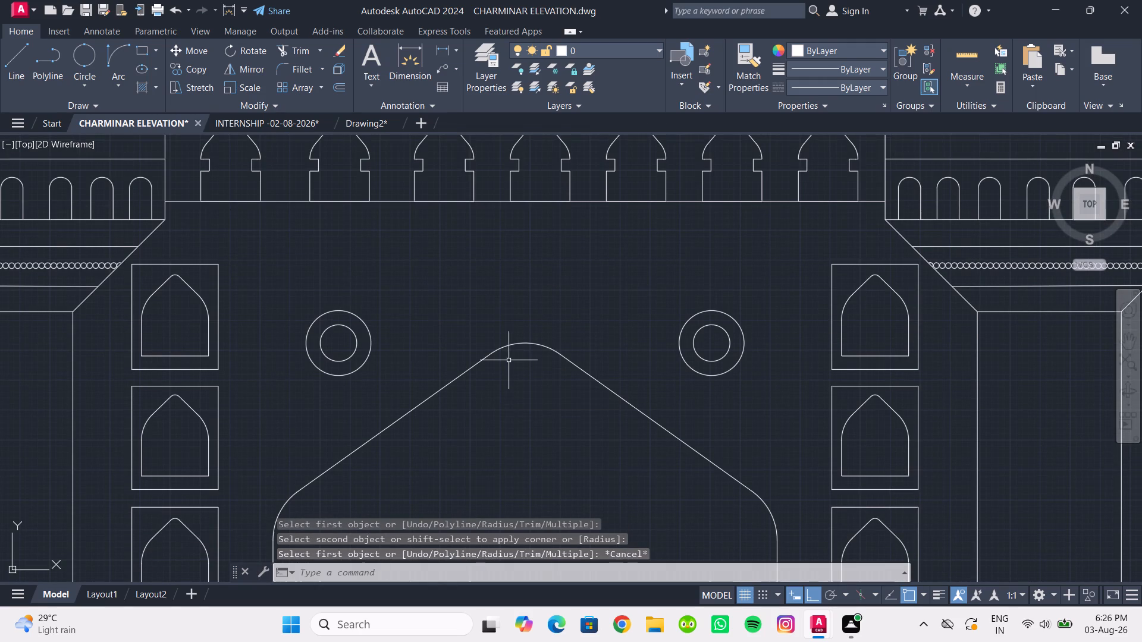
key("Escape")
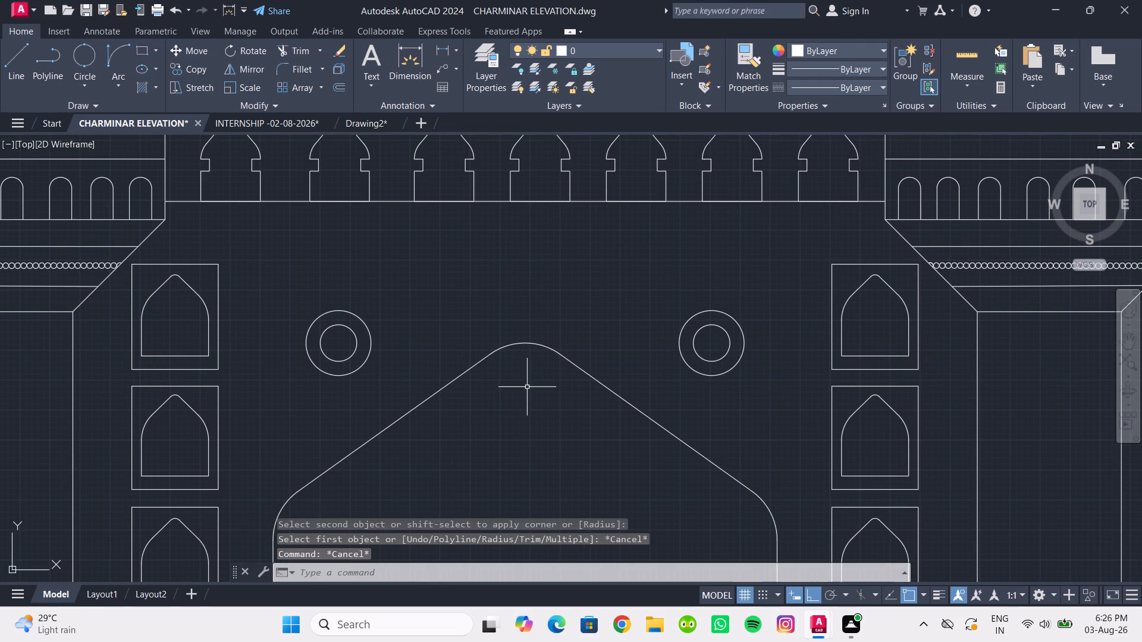
Replace the gateway's apex arc with two straight lines that extend the slopes to meet at a point.
left_click(521, 345)
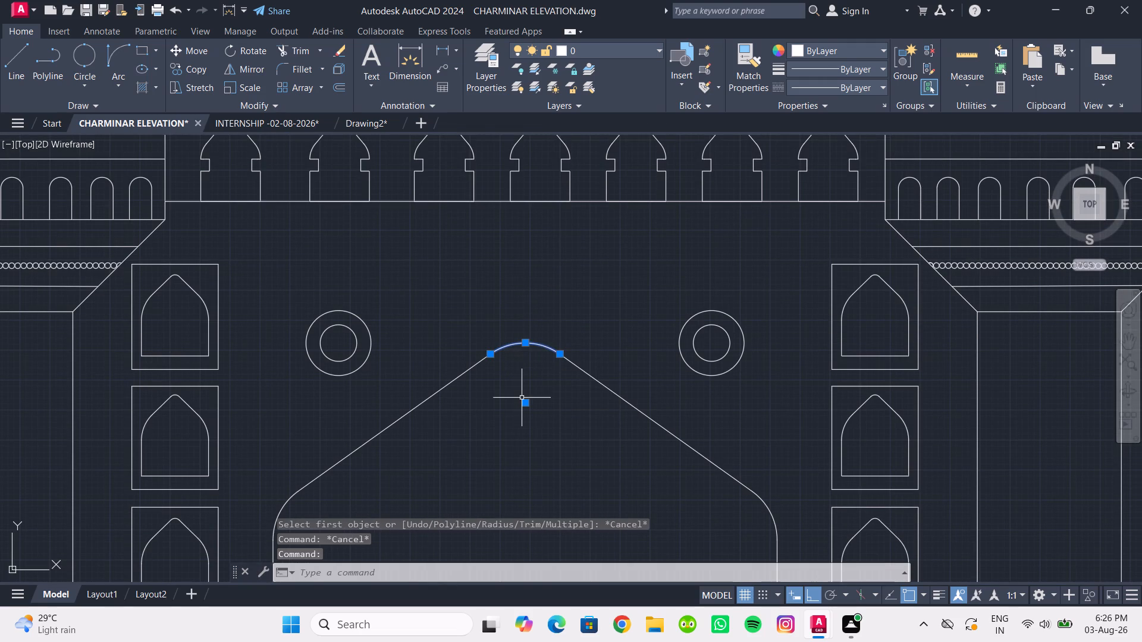
key("Delete")
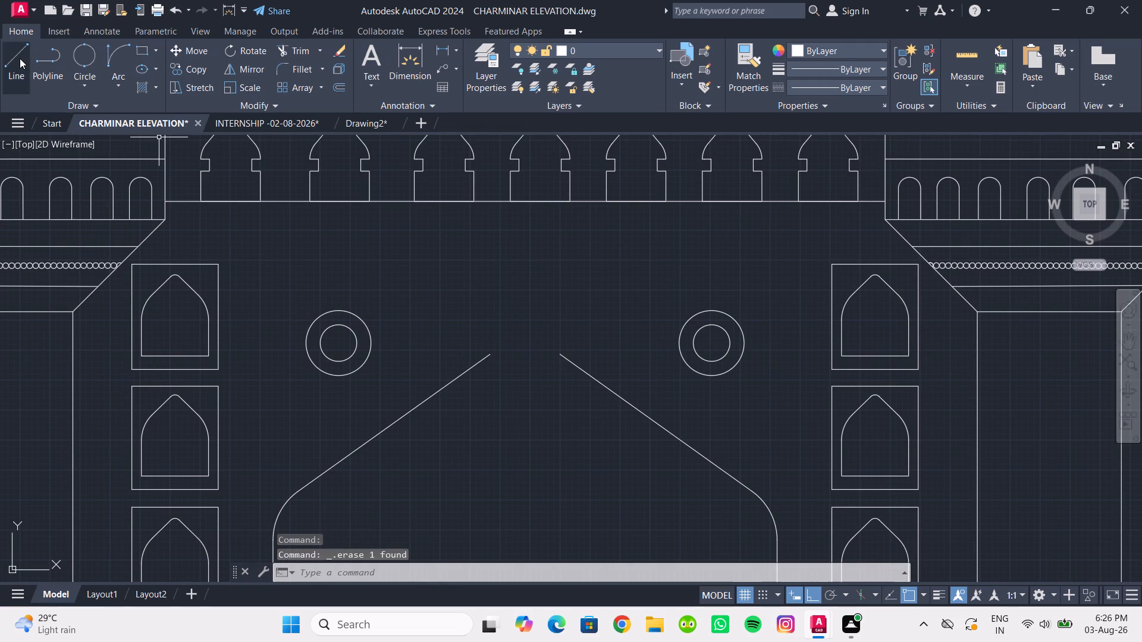
left_click(20, 58)
left_click(490, 357)
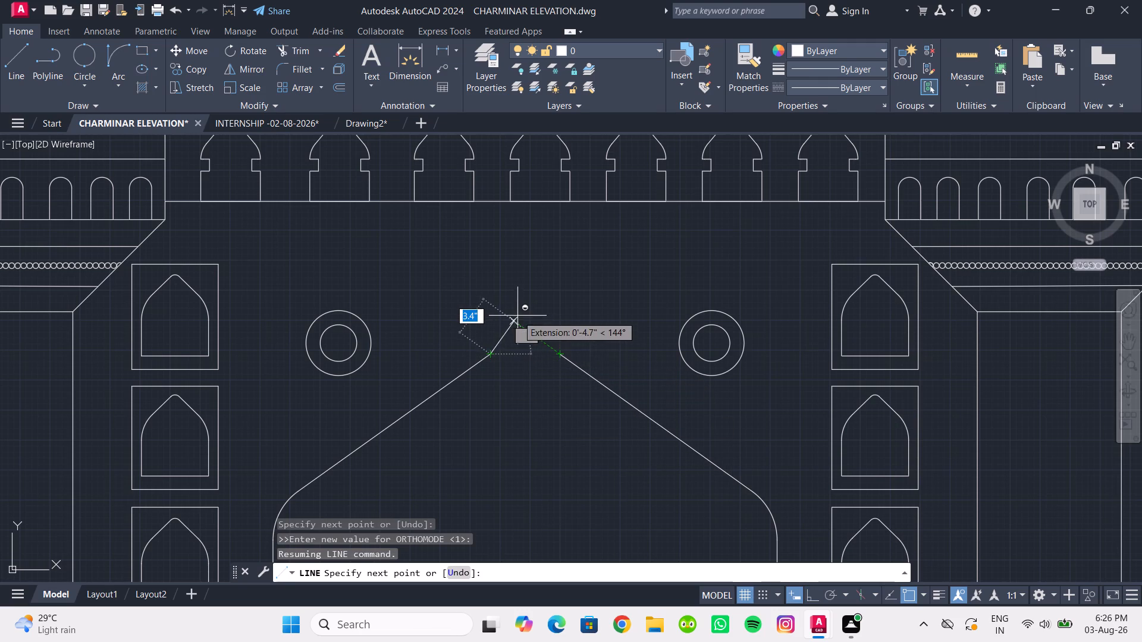
left_click(521, 326, "shift")
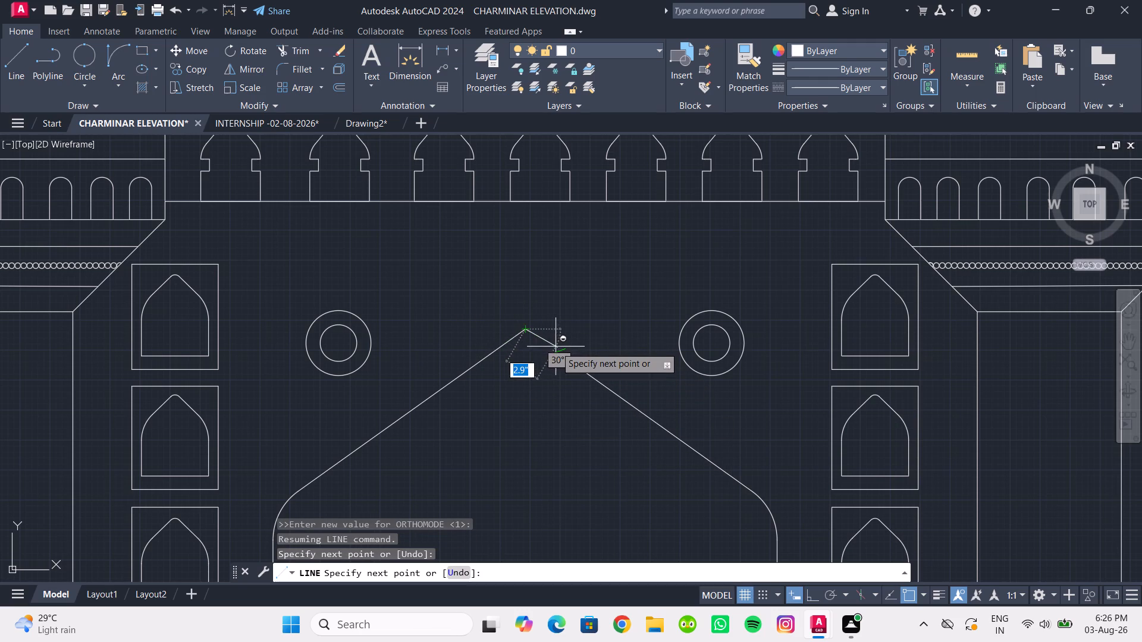
left_click(563, 352, "shift")
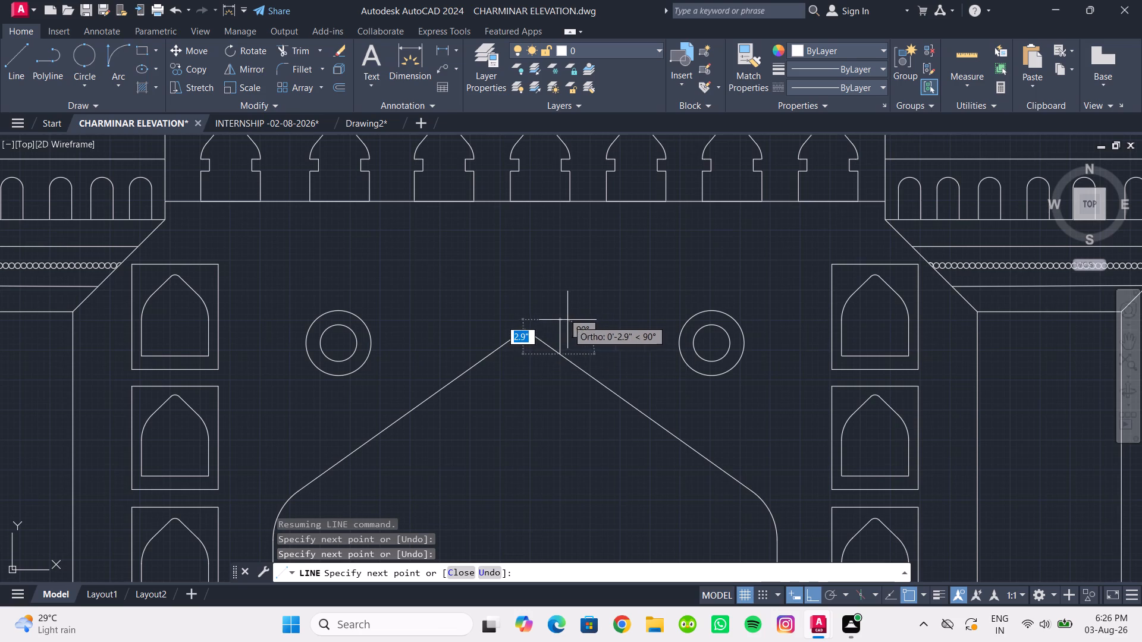
key("Escape")
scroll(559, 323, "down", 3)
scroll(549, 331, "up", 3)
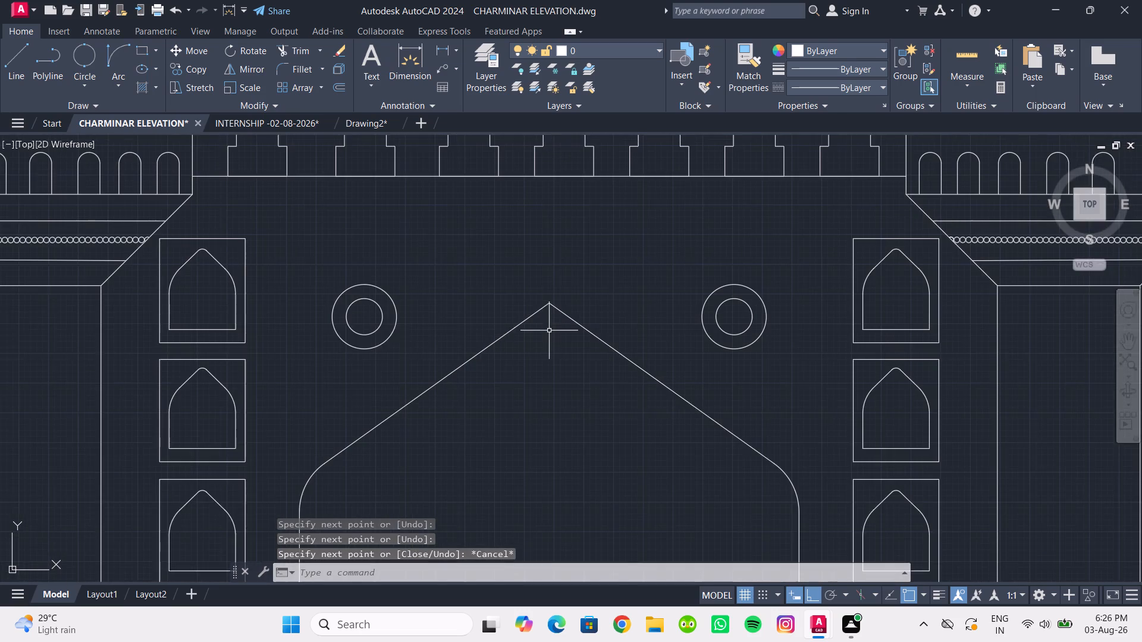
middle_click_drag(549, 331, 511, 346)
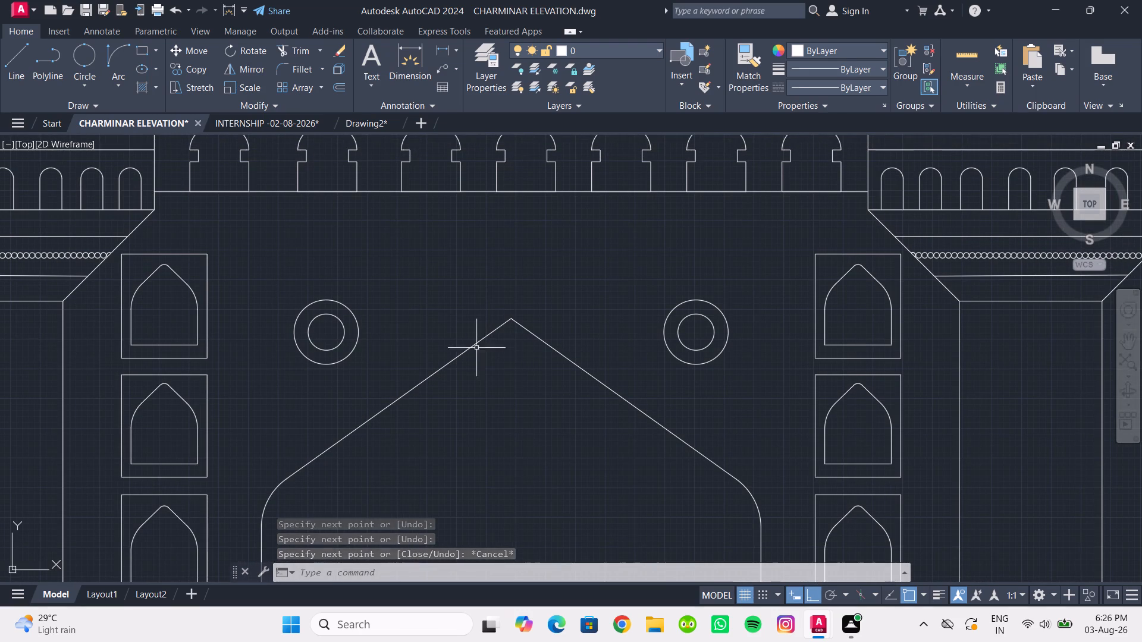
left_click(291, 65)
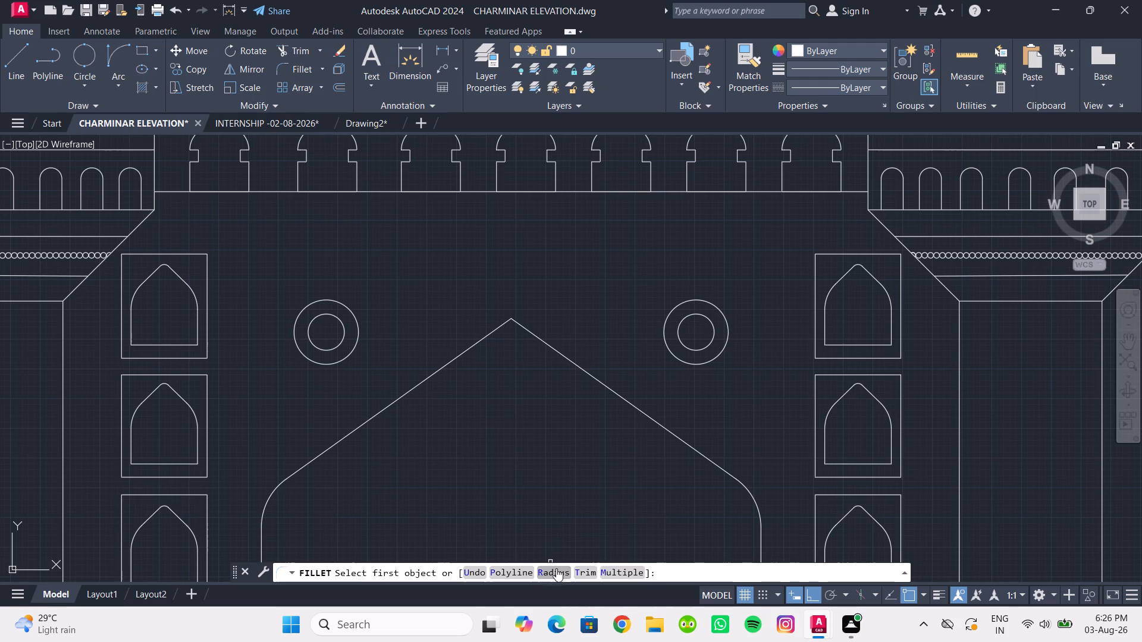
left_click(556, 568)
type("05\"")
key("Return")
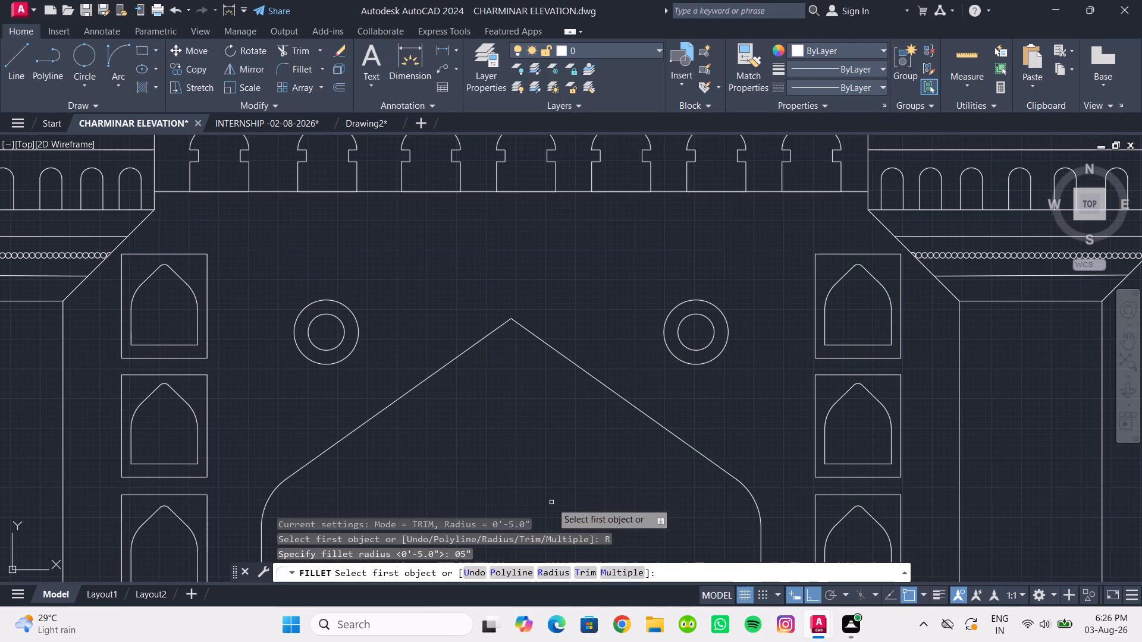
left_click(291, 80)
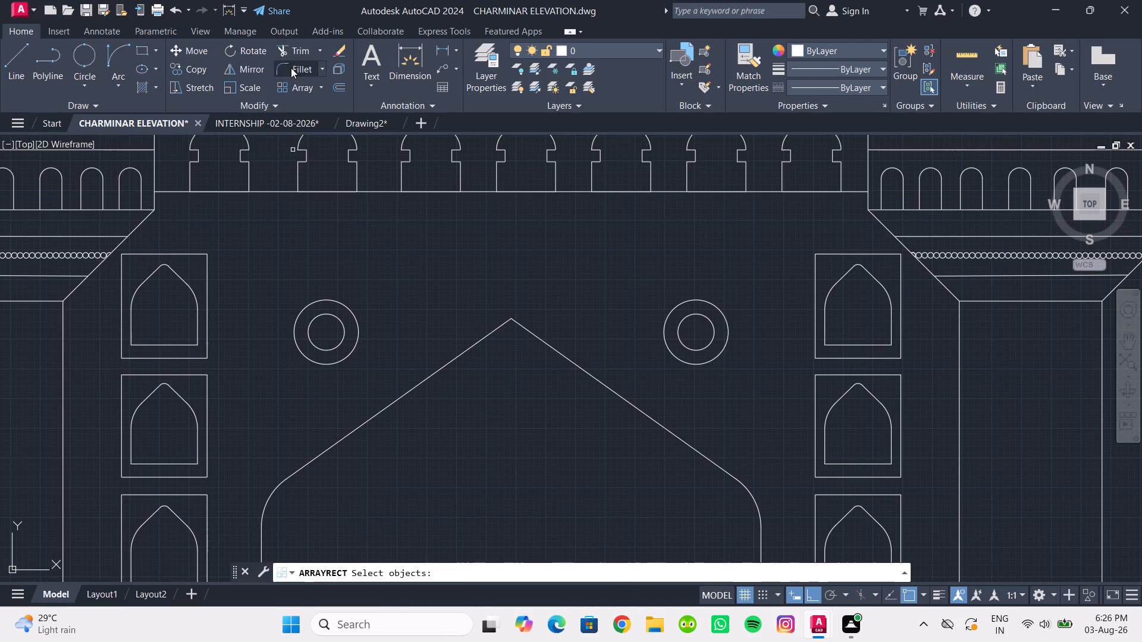
Fillet the gateway arch's pointed apex between its two sloping lines with a 0.5" radius.
left_click(291, 68)
left_click(546, 573)
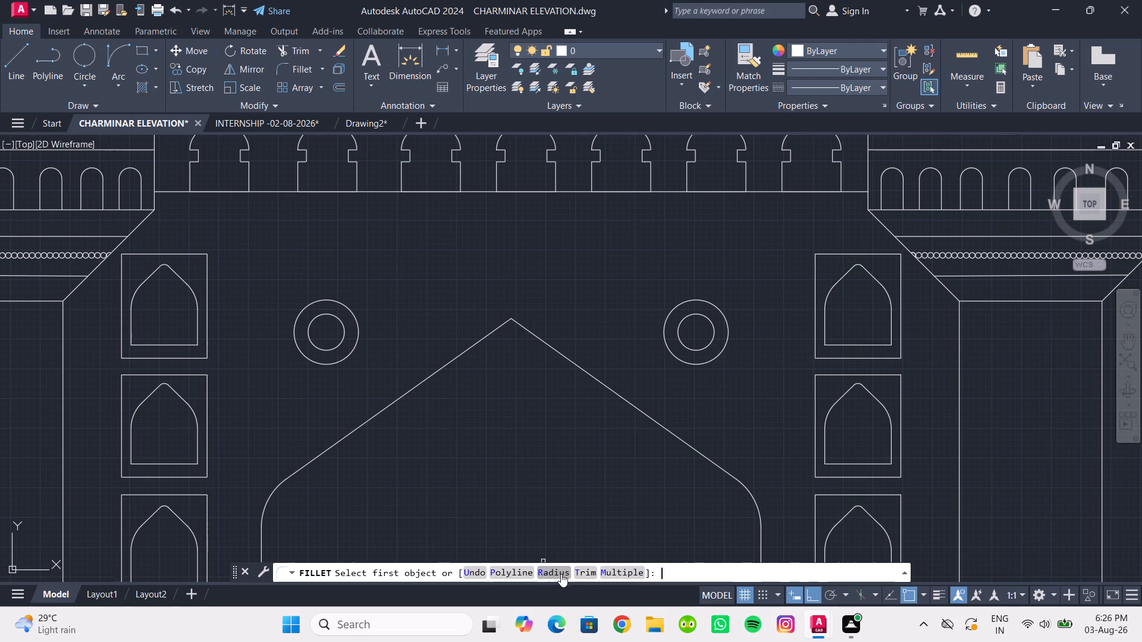
type("0.5\"")
key("Return")
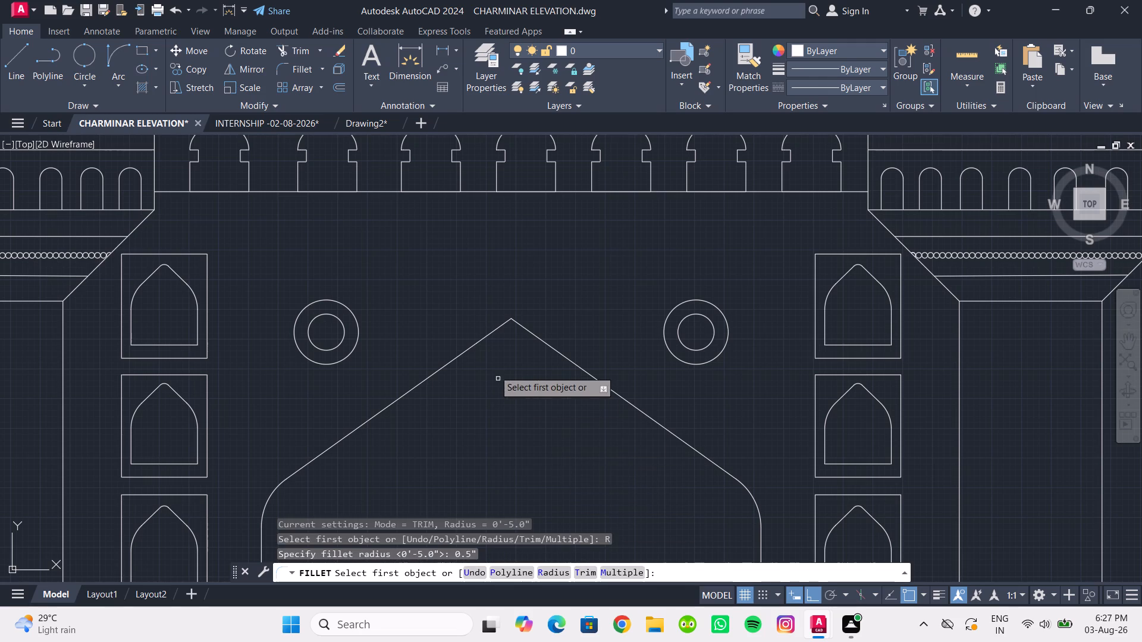
left_click(488, 335)
left_click(524, 326)
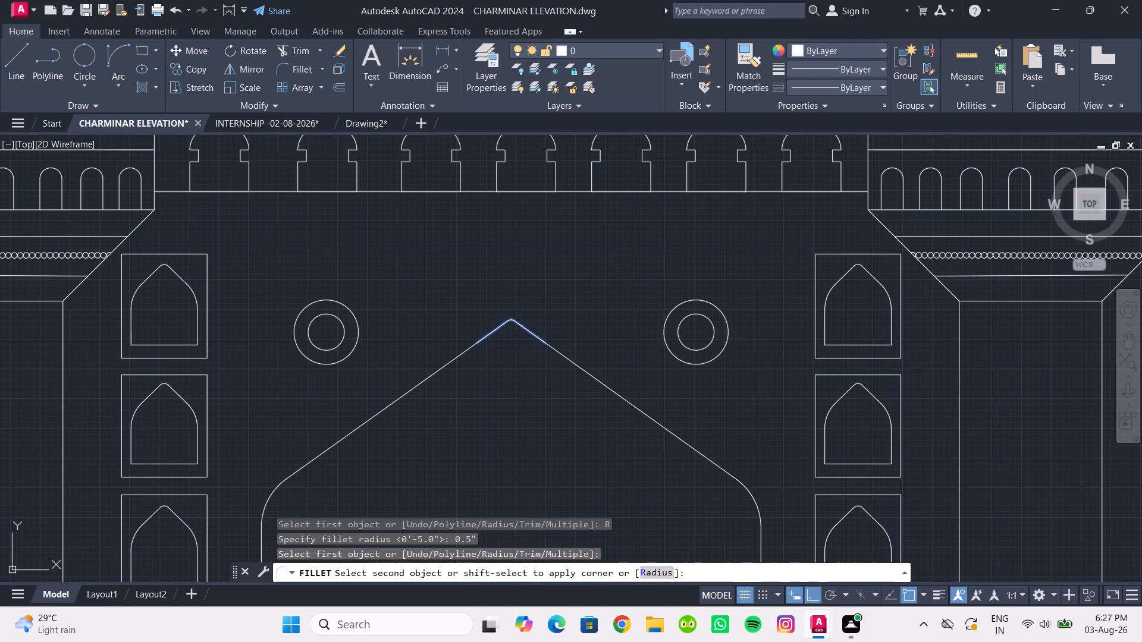
scroll(539, 355, "down", 3)
middle_click_drag(544, 374, 527, 341)
scroll(524, 335, "up", 2)
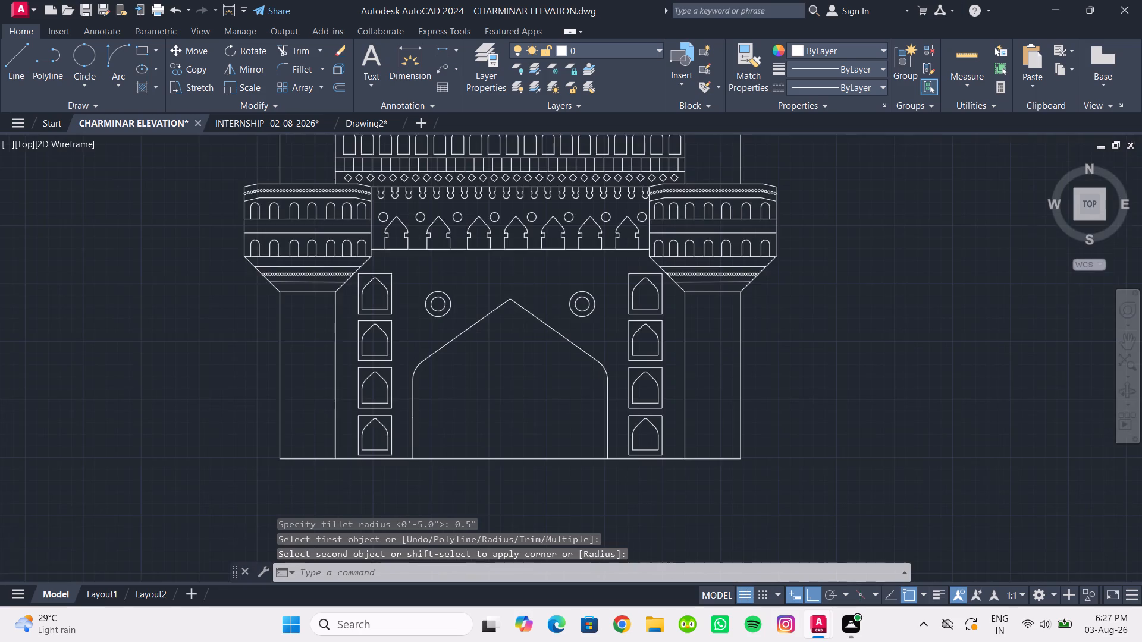
scroll(507, 293, "up", 3)
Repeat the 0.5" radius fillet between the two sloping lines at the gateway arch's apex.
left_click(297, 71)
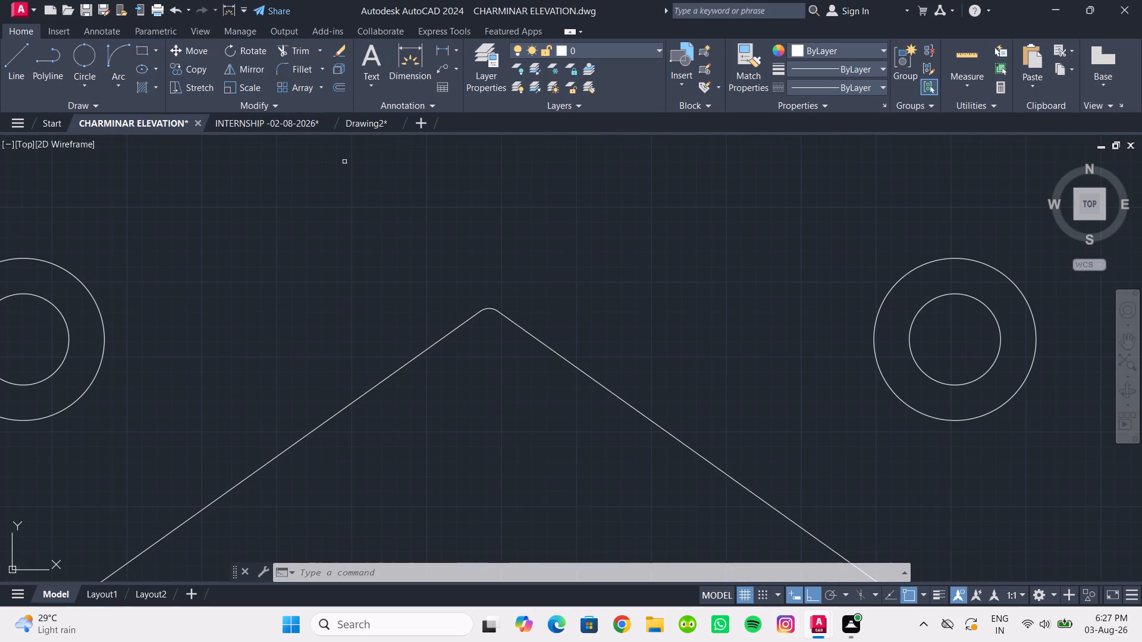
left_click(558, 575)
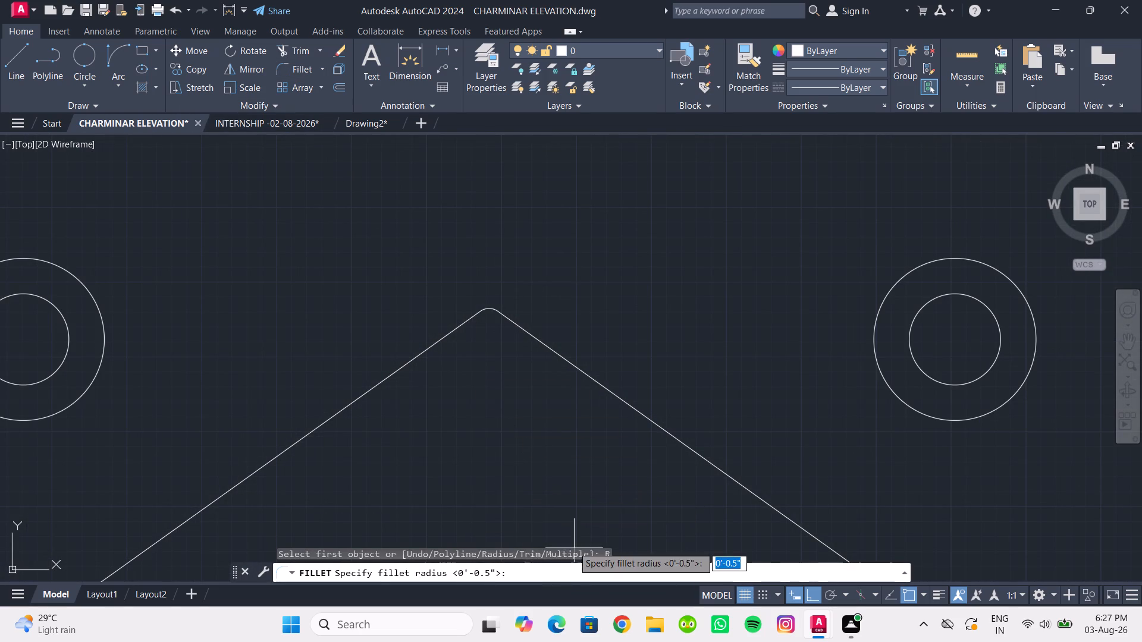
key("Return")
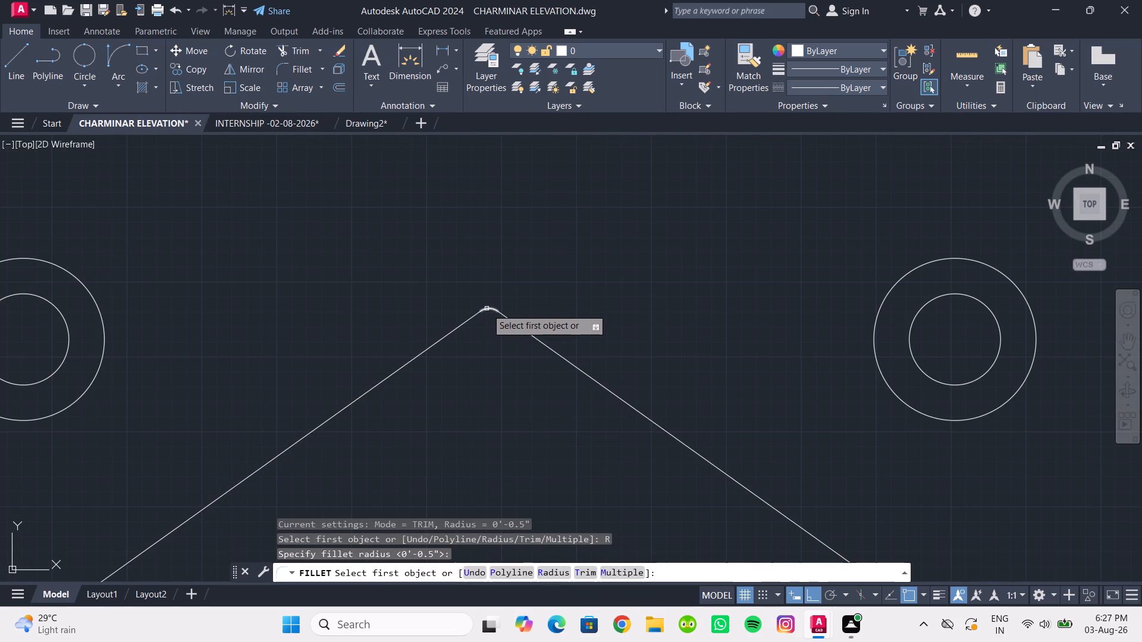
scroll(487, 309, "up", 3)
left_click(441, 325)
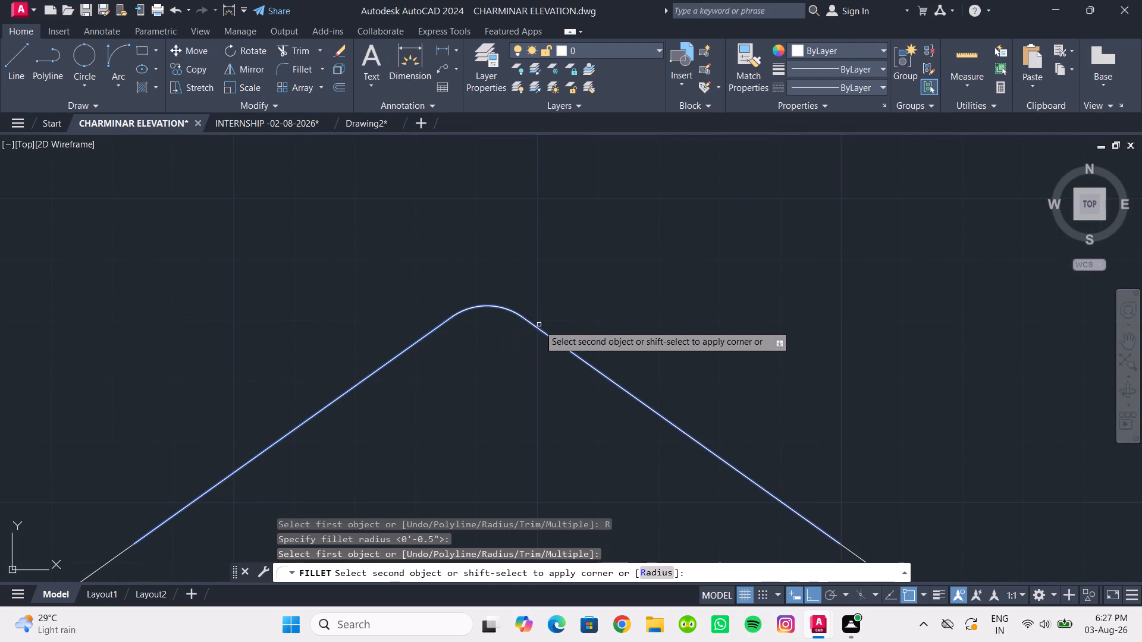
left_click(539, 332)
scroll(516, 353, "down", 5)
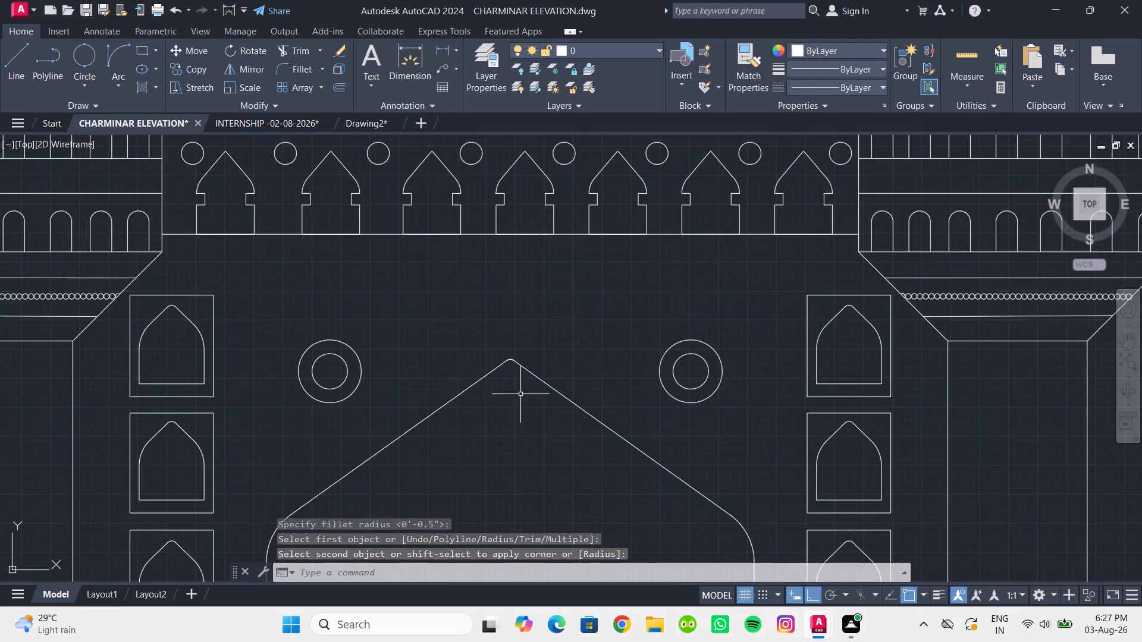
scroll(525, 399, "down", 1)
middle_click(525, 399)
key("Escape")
Examine the gateway arch's apex up close and against the surrounding facade.
scroll(527, 381, "up", 3)
scroll(482, 360, "up", 4)
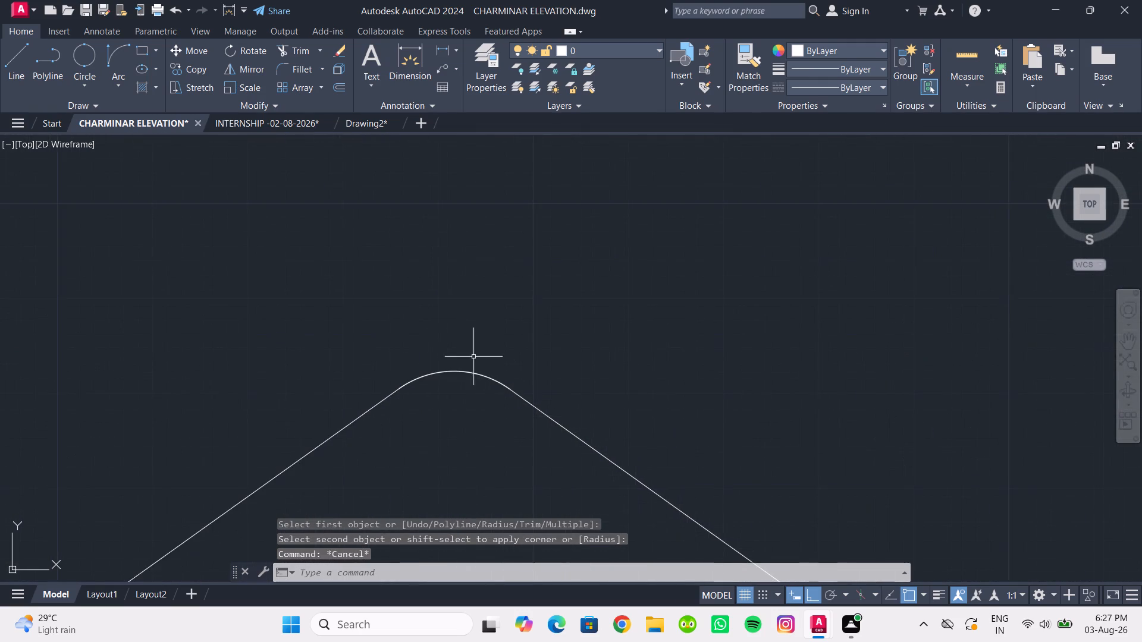
scroll(435, 358, "up", 4)
scroll(515, 426, "down", 8)
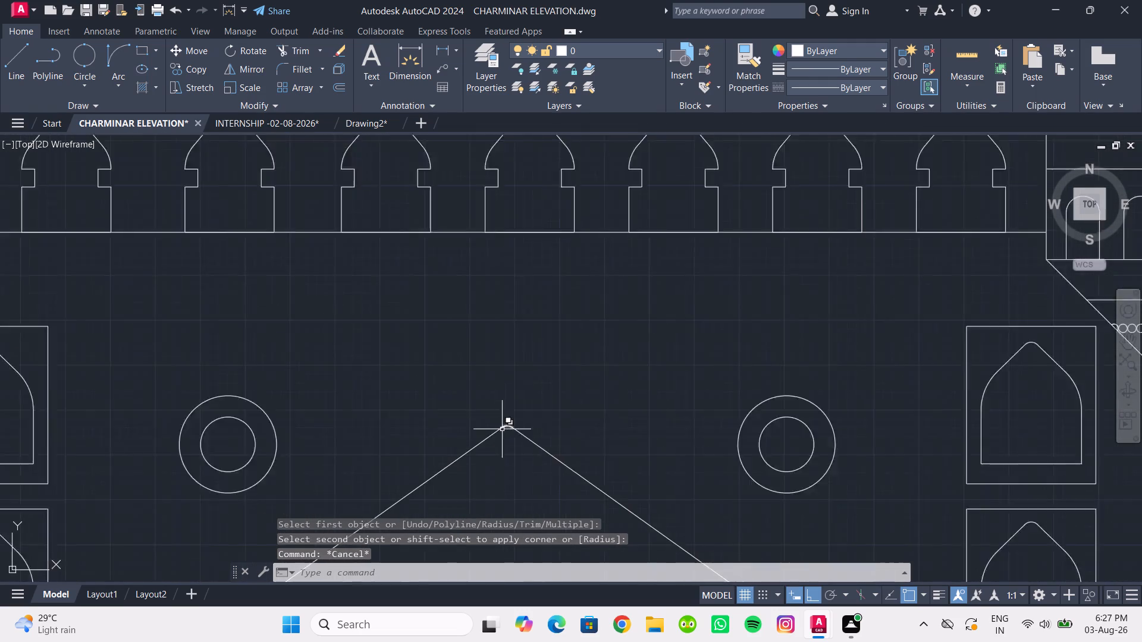
scroll(501, 430, "down", 6)
middle_click_drag(497, 437, 503, 403)
scroll(501, 449, "up", 1)
middle_click_drag(501, 448, 487, 431)
scroll(487, 431, "up", 1)
middle_click_drag(487, 431, 482, 429)
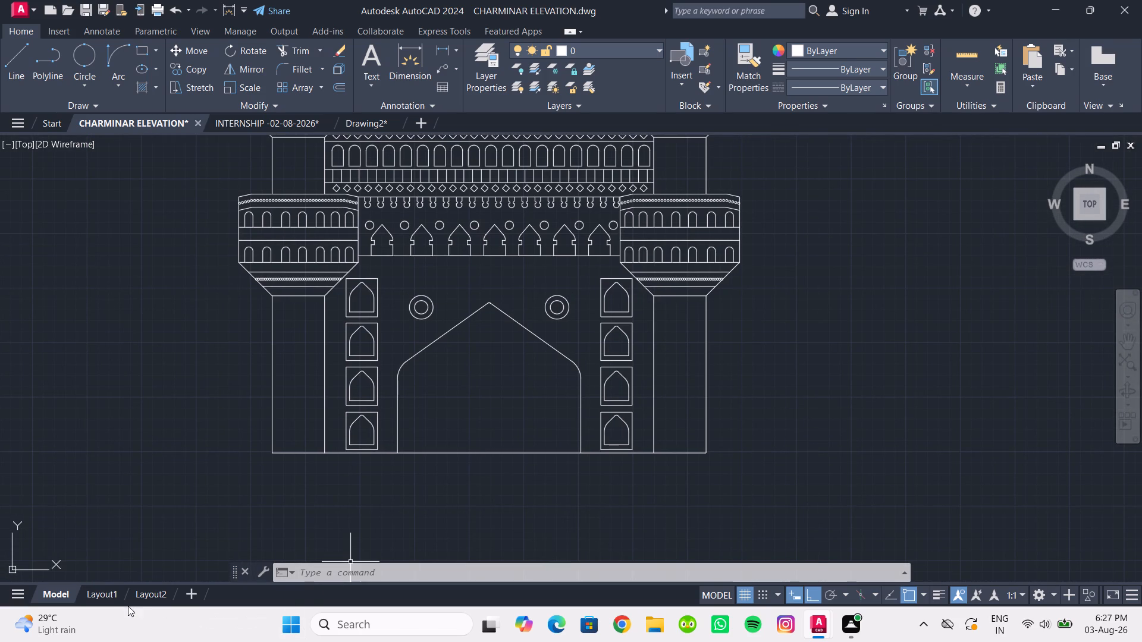
Enlarge and reposition the Charminar elevation to fit inside Layout1's viewport, ending in paper space.
left_click(101, 598)
middle_click_drag(211, 458, 290, 477)
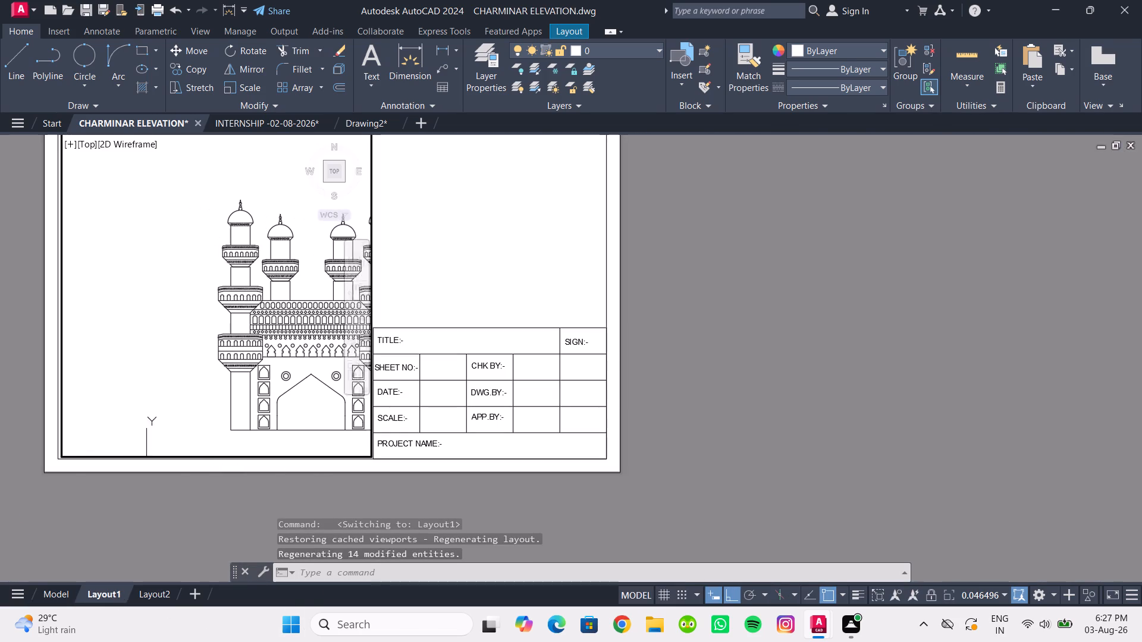
middle_click_drag(290, 477, 305, 480)
middle_click_drag(274, 436, 179, 404)
scroll(193, 400, "up", 1)
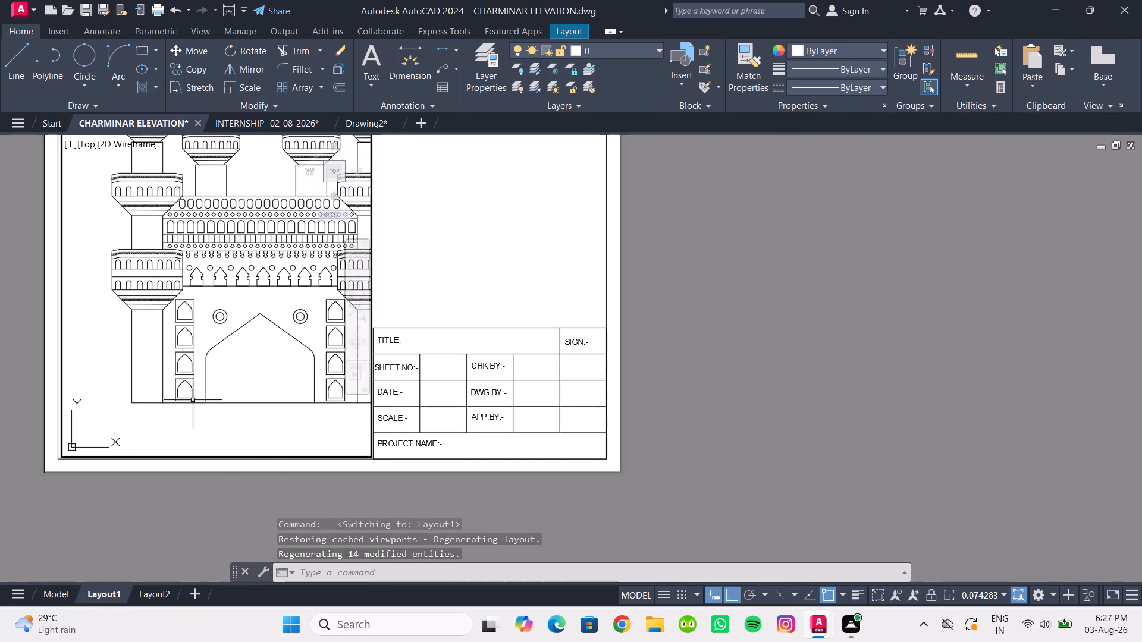
middle_click_drag(193, 400, 145, 445)
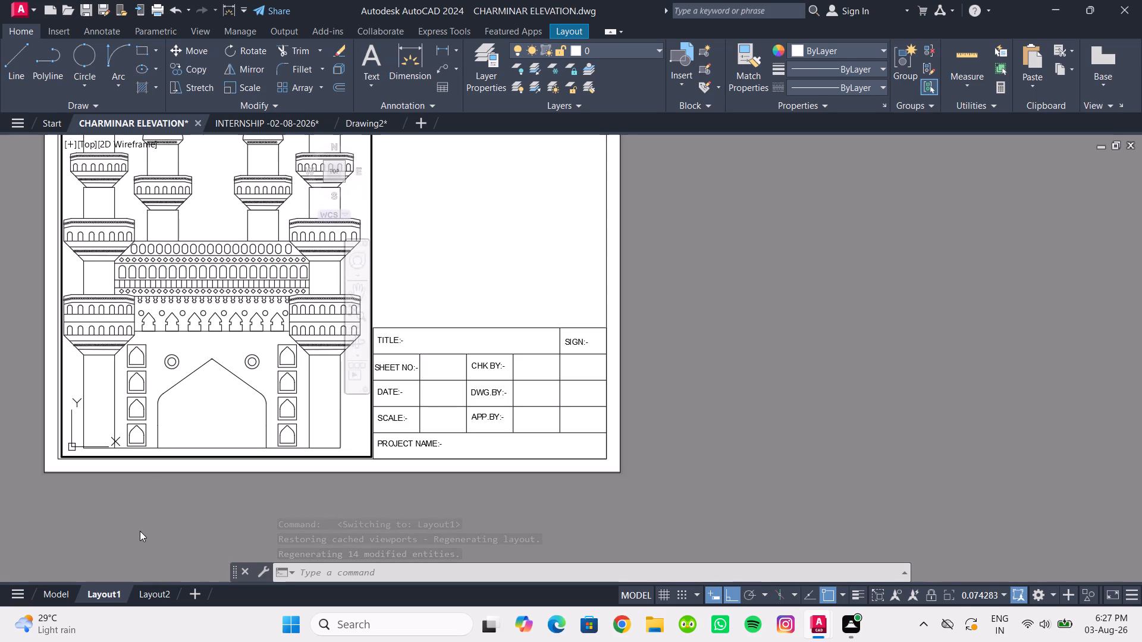
double_click(140, 533)
scroll(174, 509, "down", 1)
middle_click_drag(174, 509, 244, 518)
scroll(239, 516, "up", 1)
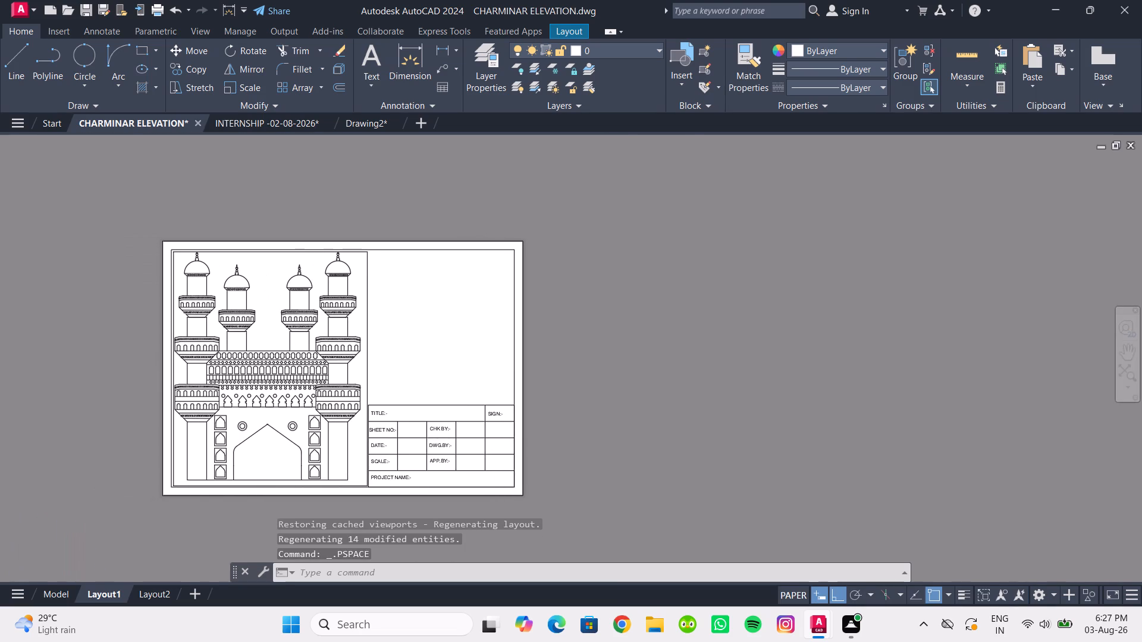
middle_click_drag(239, 516, 234, 507)
In model space, draw a horizontal ZIGZAG-linetype line about 5' long below the arched band, joining the inner corners of the two towers' lower balconies.
left_click(61, 593)
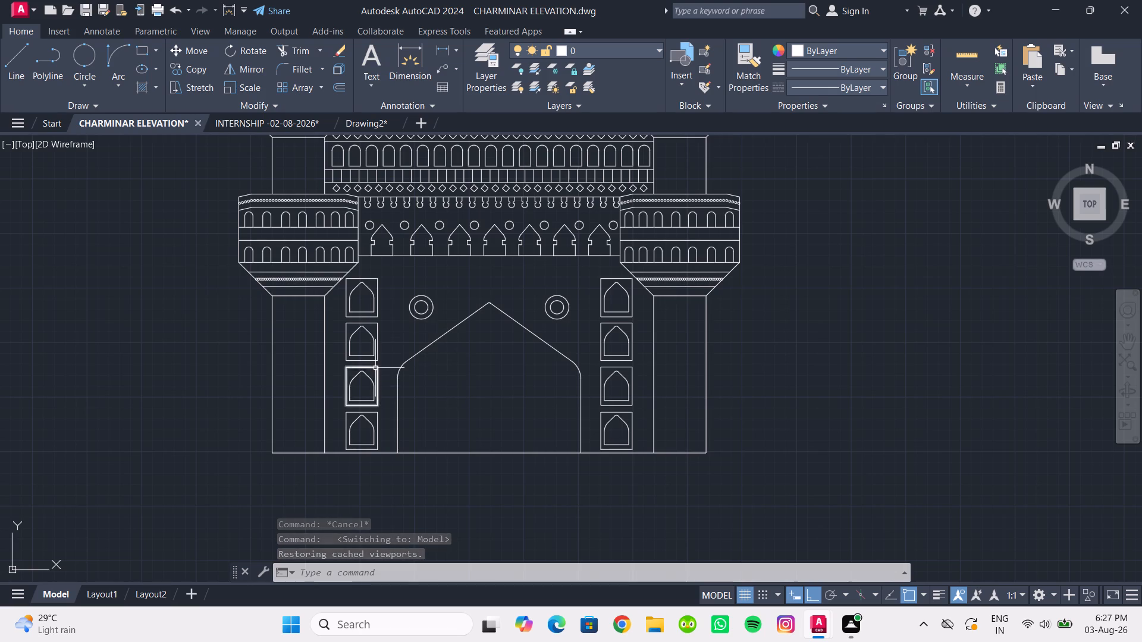
left_click(849, 87)
left_click(856, 168)
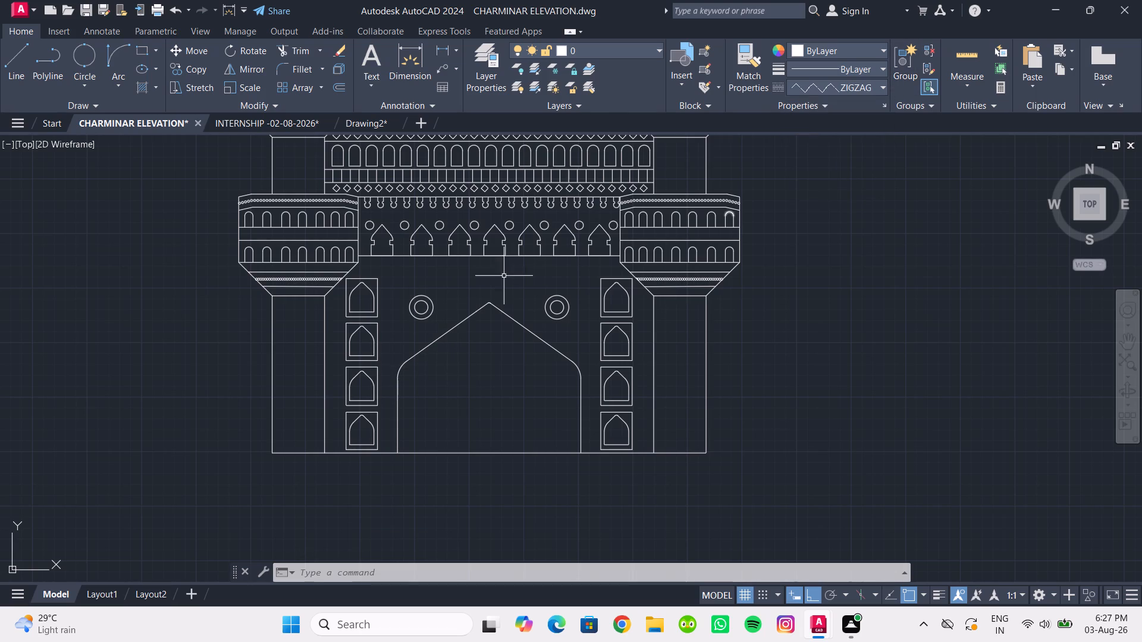
scroll(353, 267, "up", 3)
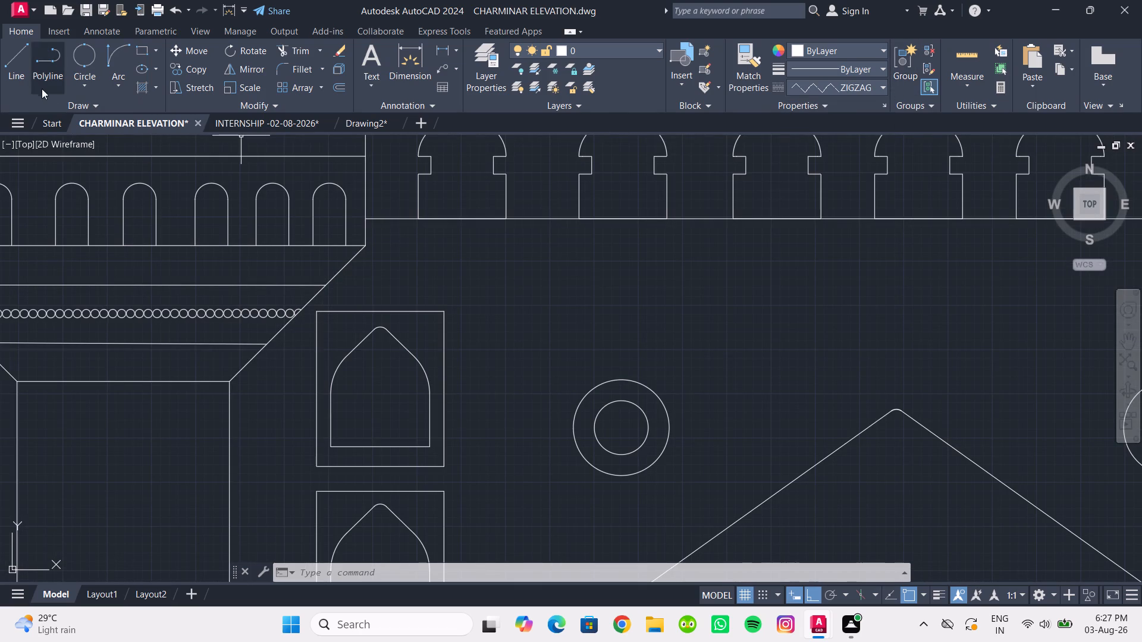
left_click(25, 75)
left_click(363, 244)
scroll(834, 263, "down", 2)
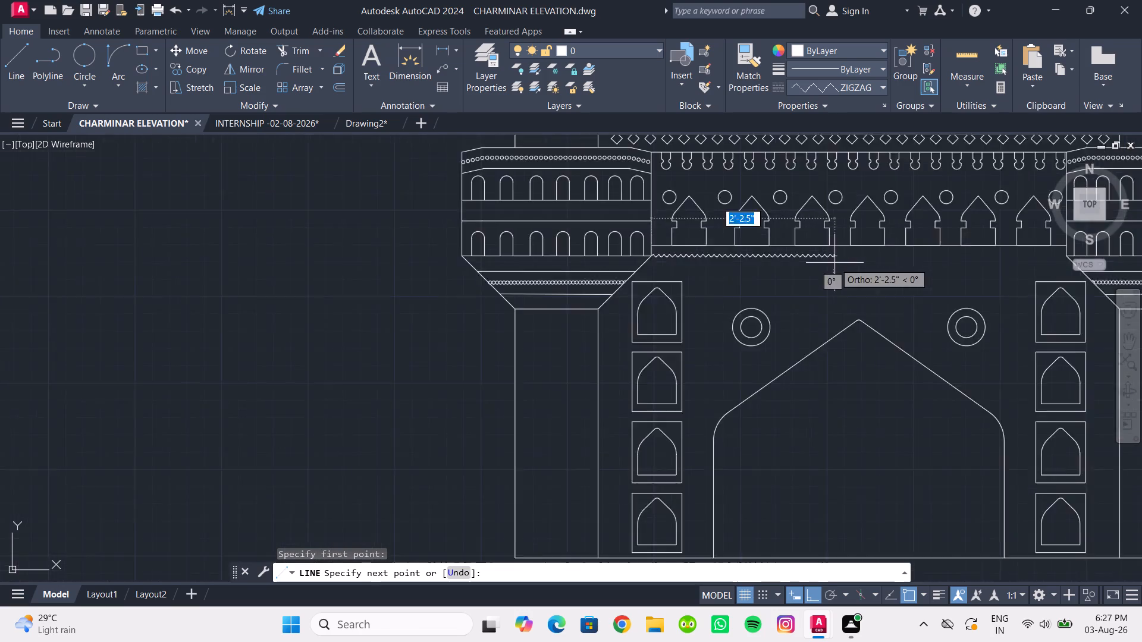
middle_click_drag(834, 263, 403, 289)
scroll(648, 294, "up", 2)
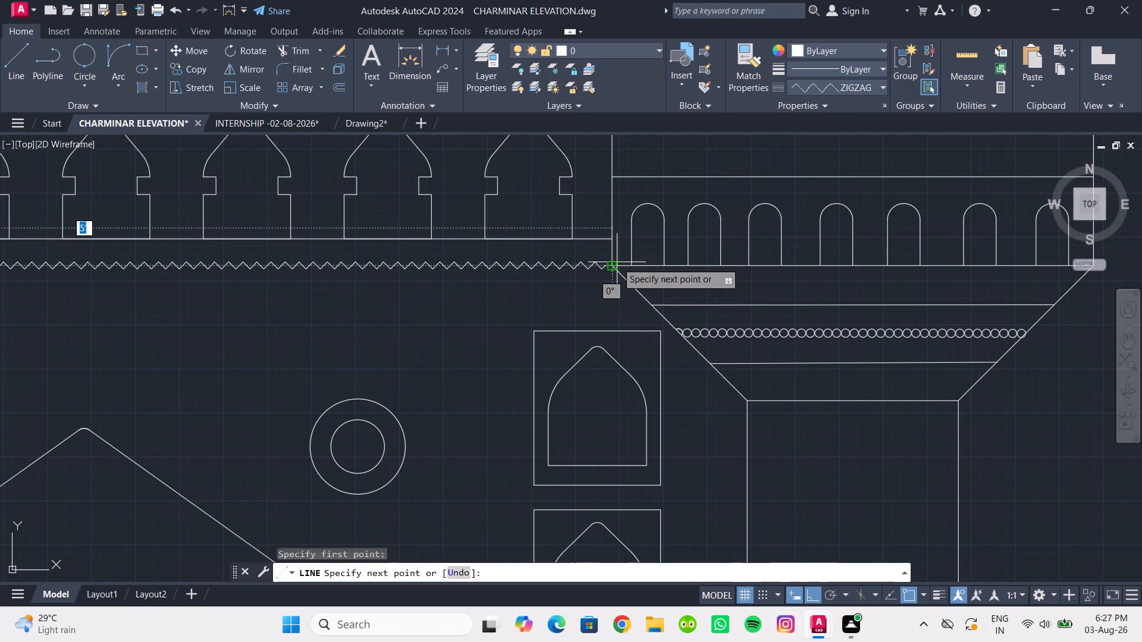
left_click(614, 265)
key("Escape")
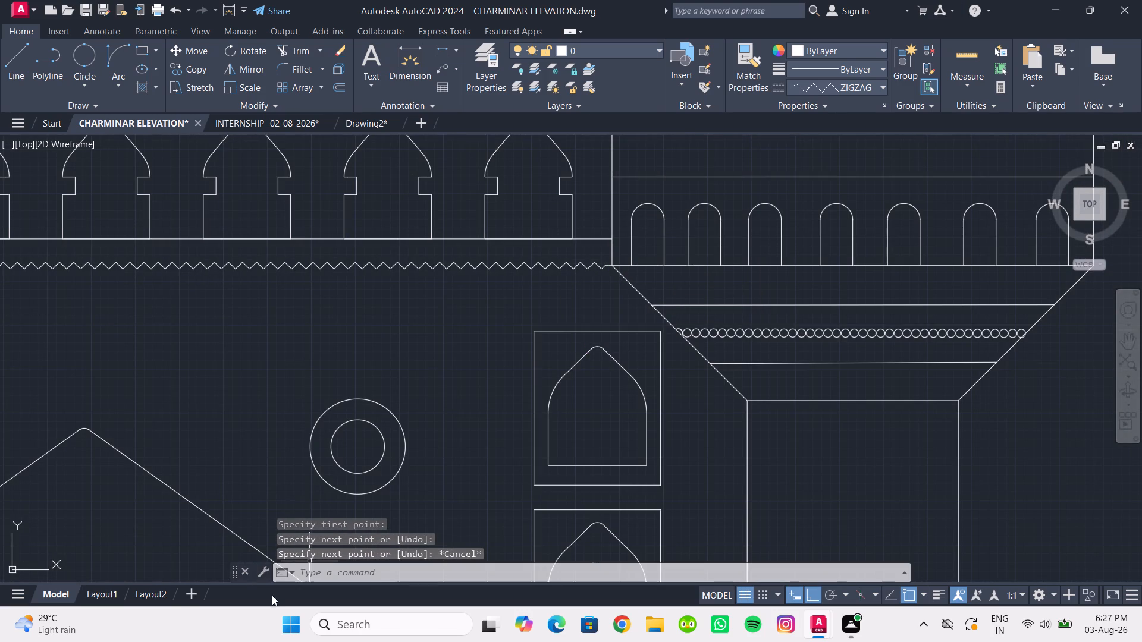
Check how the zigzag line appears on the Layout1 sheet.
left_click(104, 590)
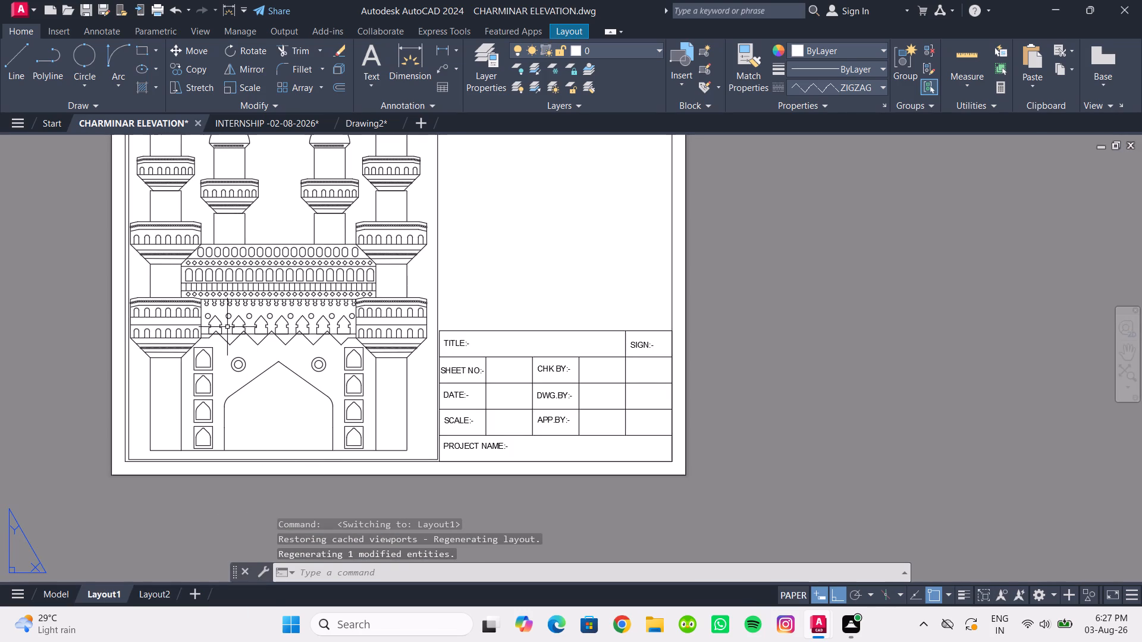
left_click(54, 124)
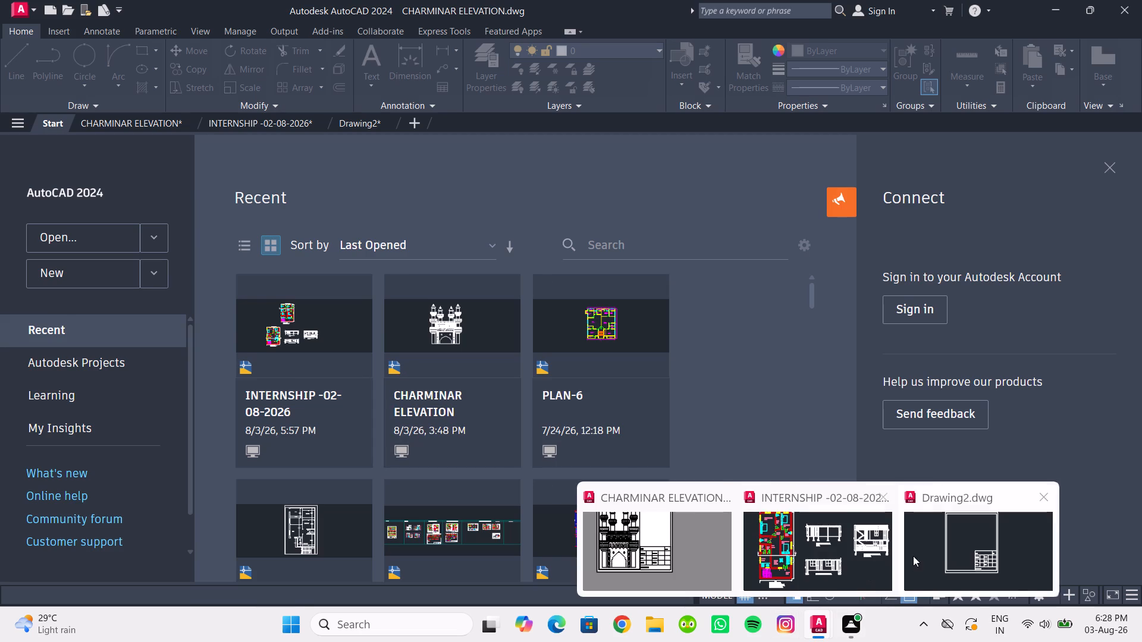
left_click(657, 541)
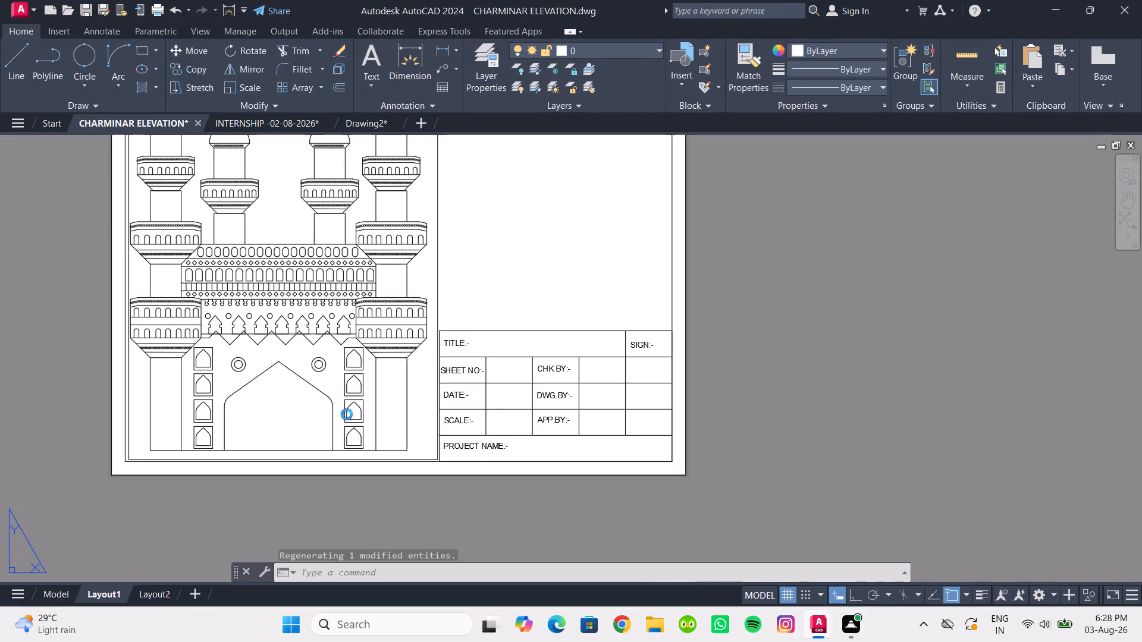
Set the linetype scale of the zigzag line in model space to 2.
left_click(49, 593)
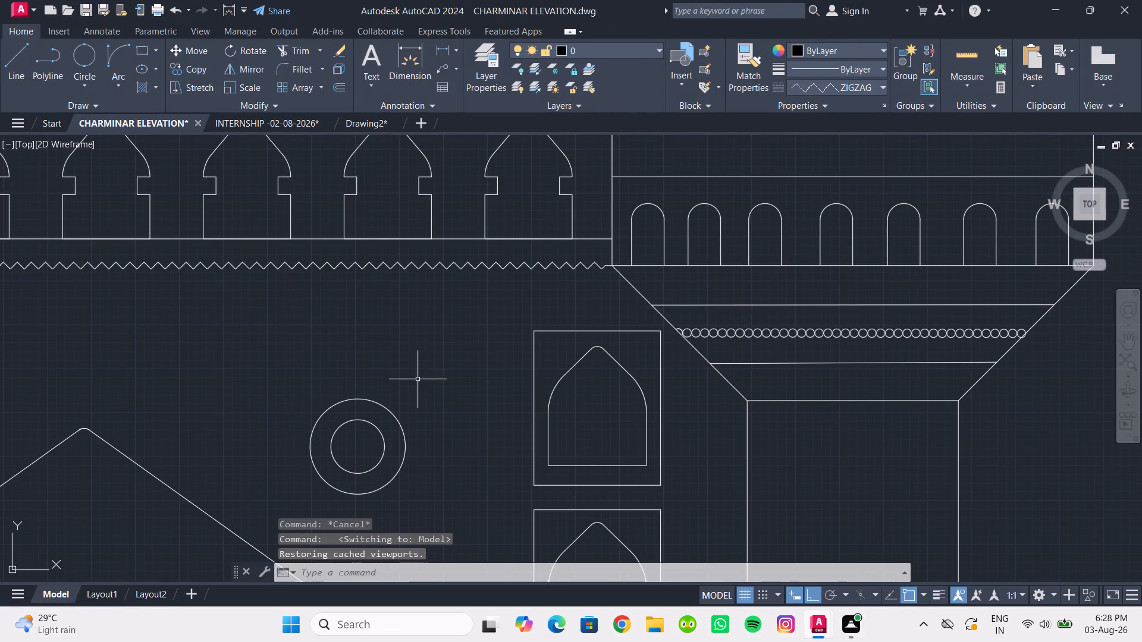
left_click(331, 269)
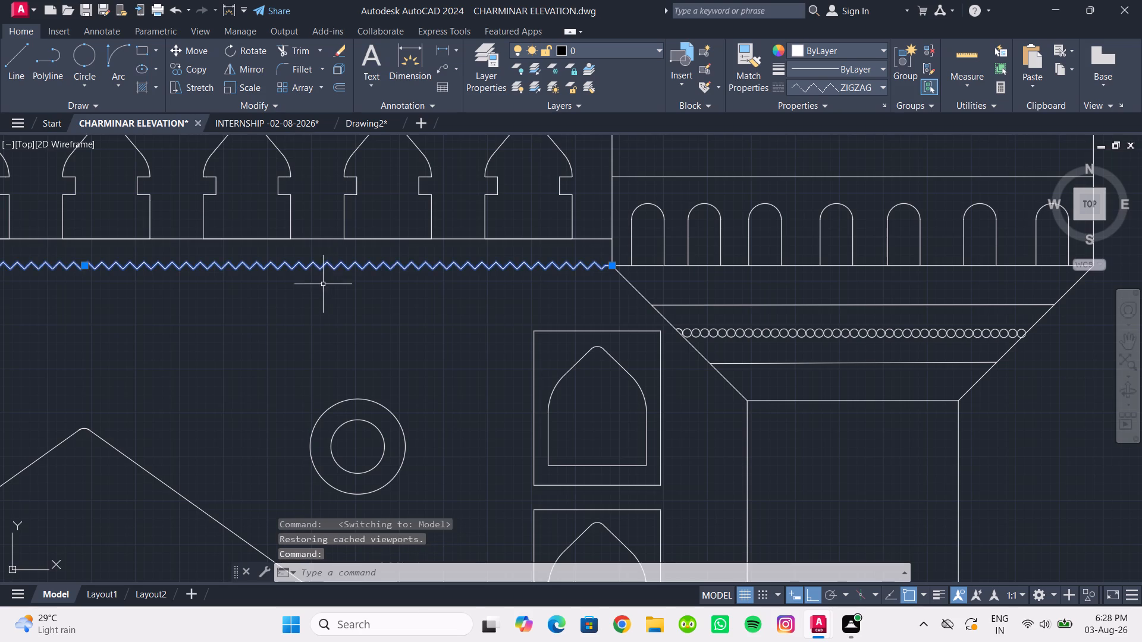
right_click(322, 289)
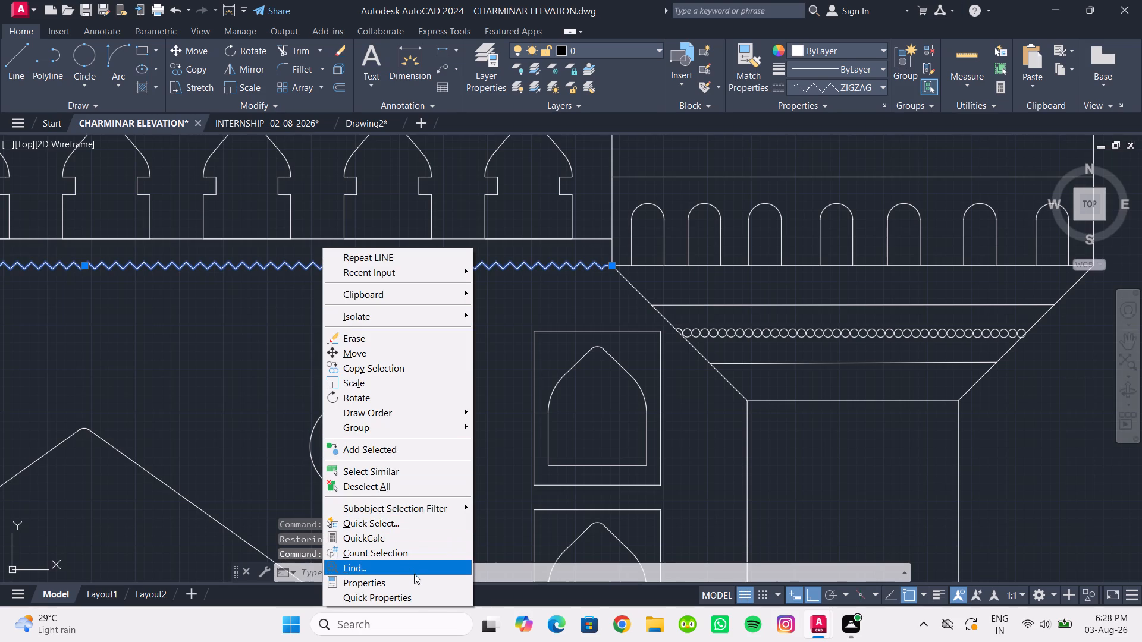
left_click(414, 580)
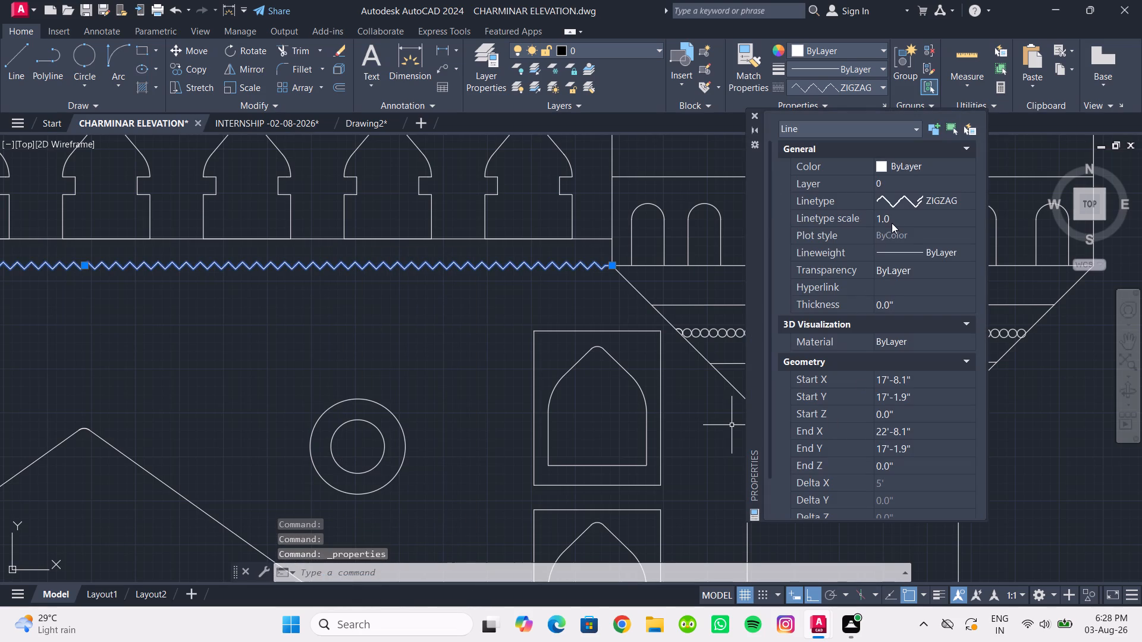
left_click(892, 222)
key("2")
key("Return")
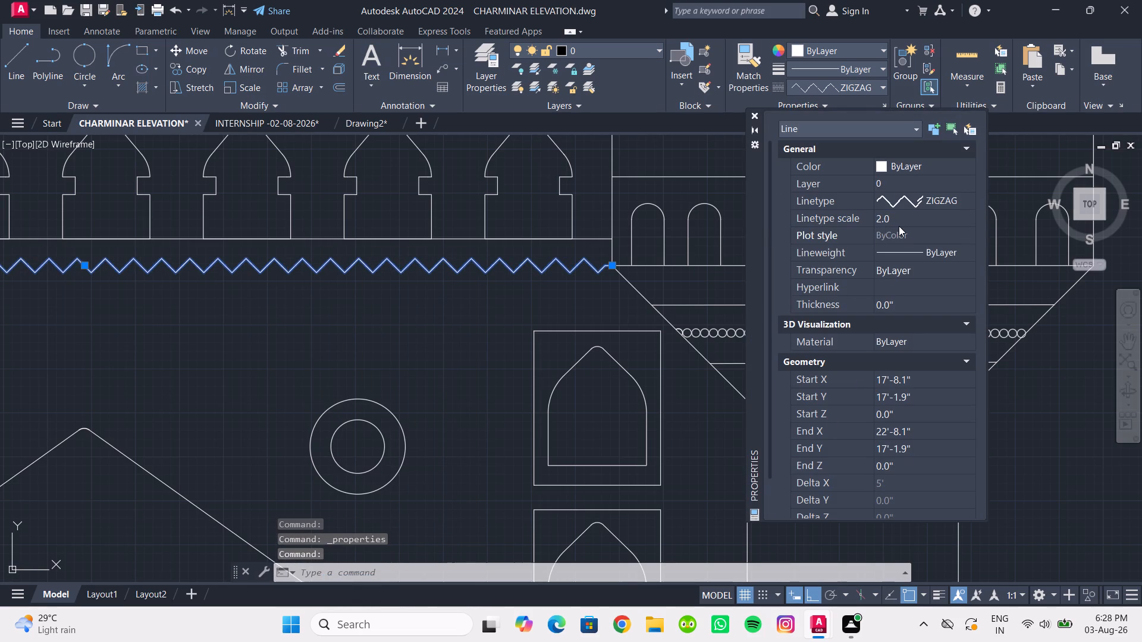
With nothing selected in Layout1, set the current linetype scale to 0.5.
left_click(101, 596)
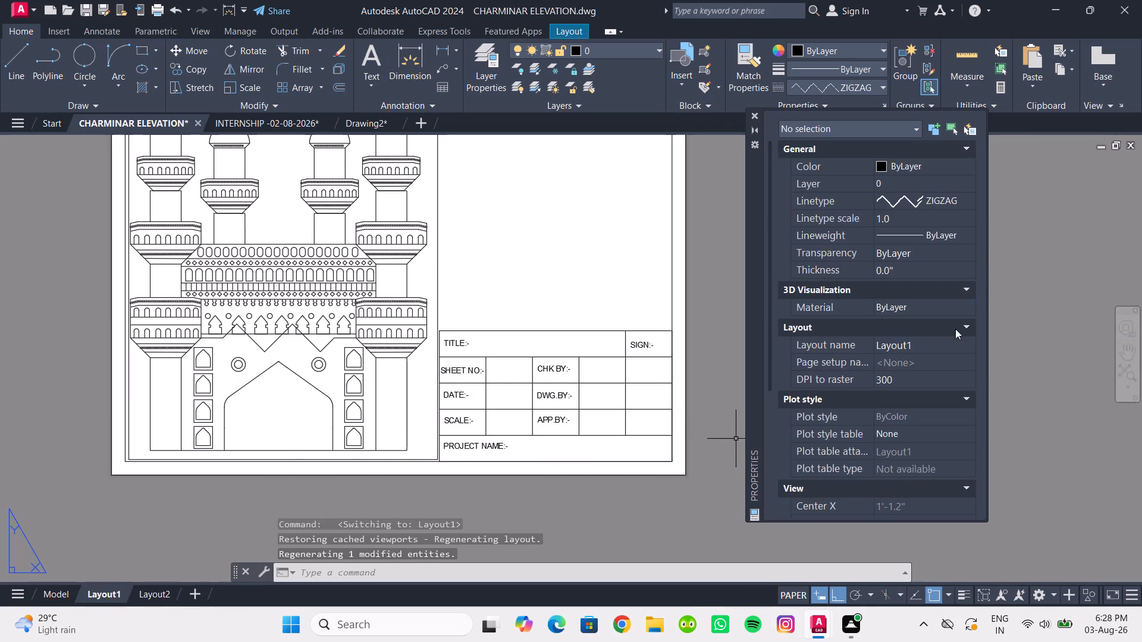
left_click(896, 221)
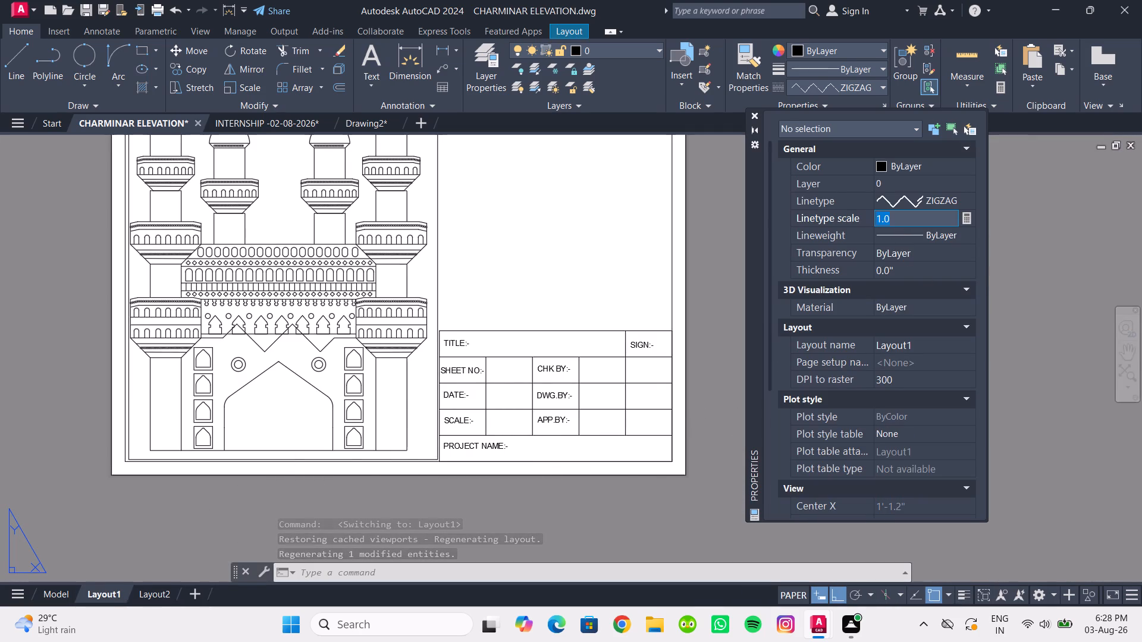
type("0.5")
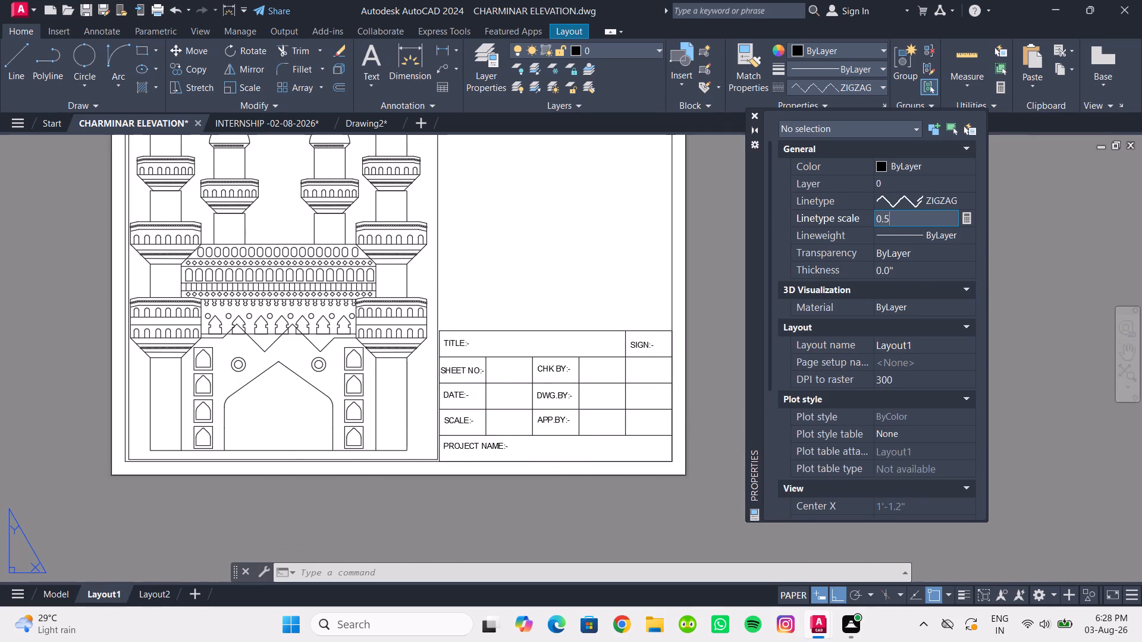
key("Return")
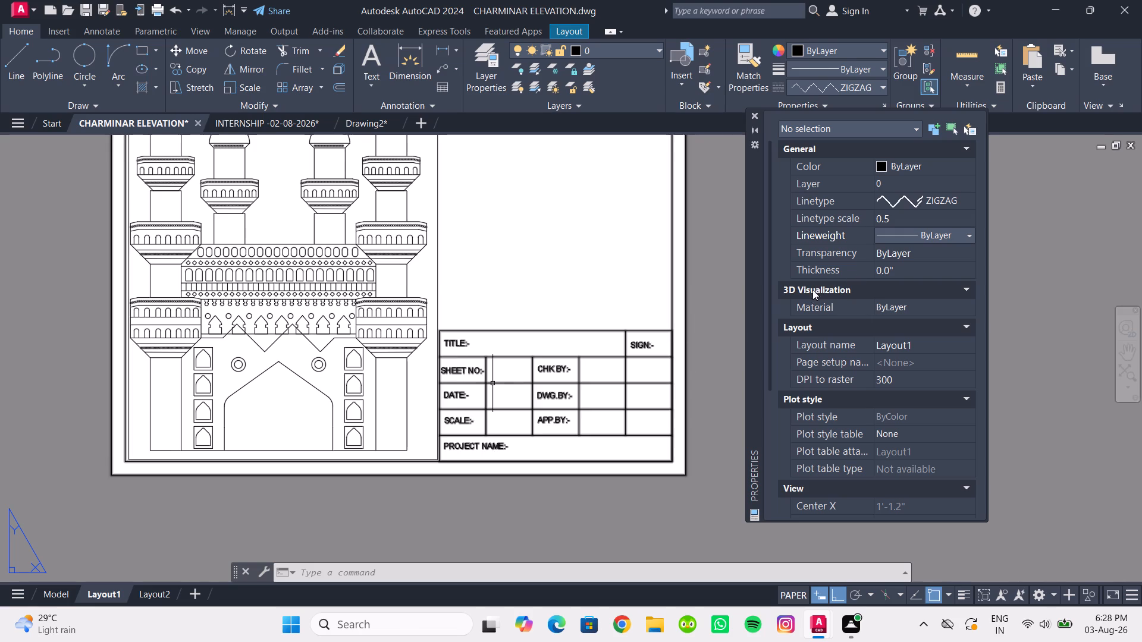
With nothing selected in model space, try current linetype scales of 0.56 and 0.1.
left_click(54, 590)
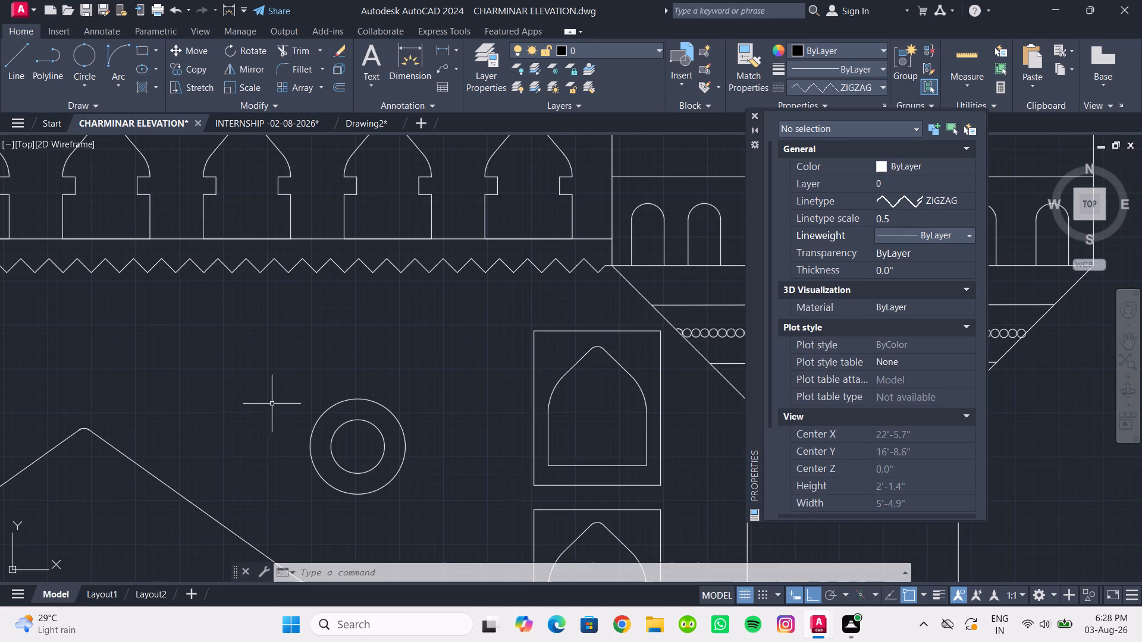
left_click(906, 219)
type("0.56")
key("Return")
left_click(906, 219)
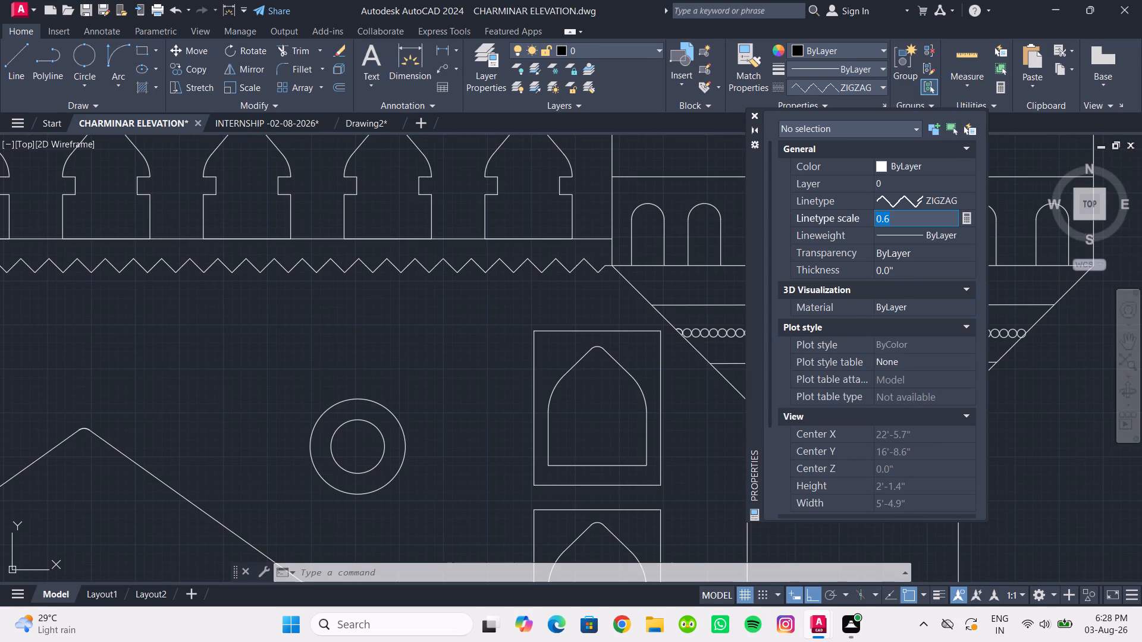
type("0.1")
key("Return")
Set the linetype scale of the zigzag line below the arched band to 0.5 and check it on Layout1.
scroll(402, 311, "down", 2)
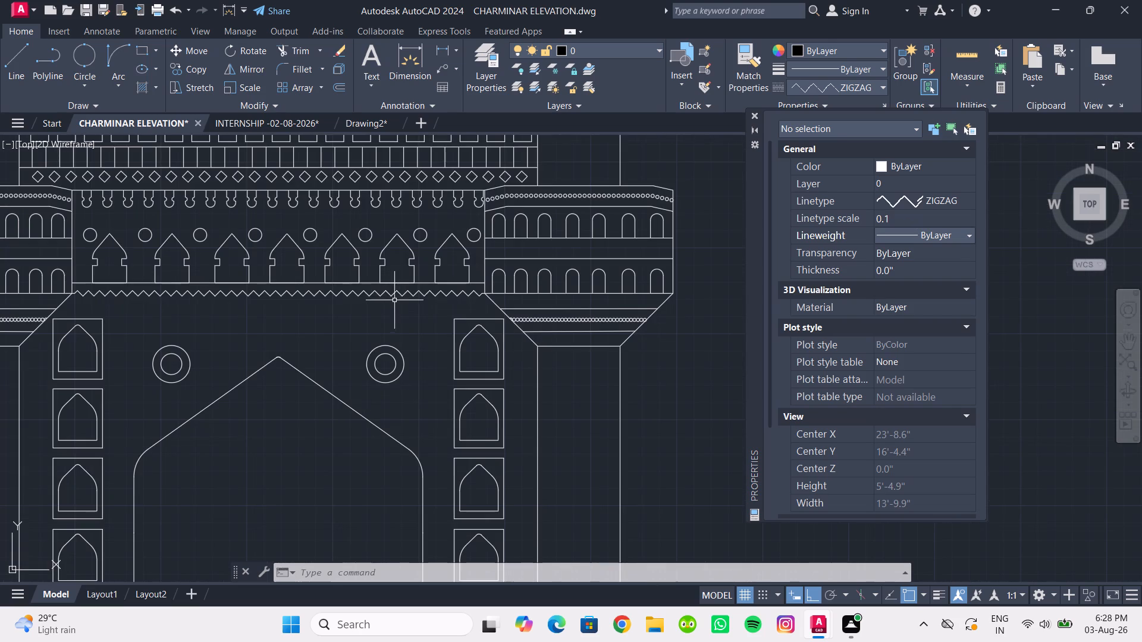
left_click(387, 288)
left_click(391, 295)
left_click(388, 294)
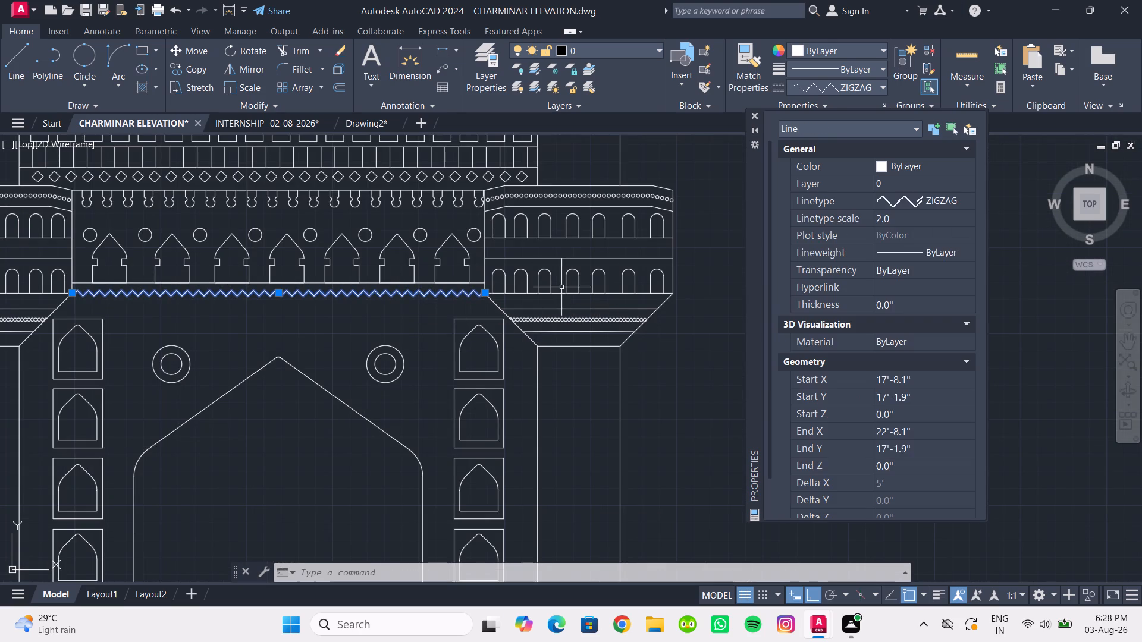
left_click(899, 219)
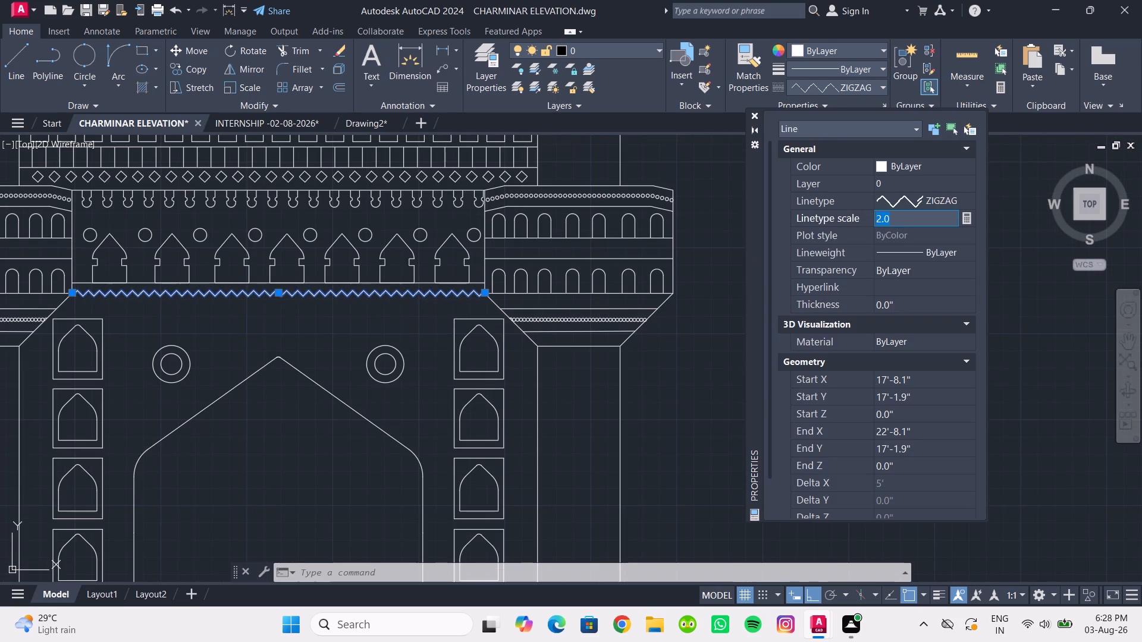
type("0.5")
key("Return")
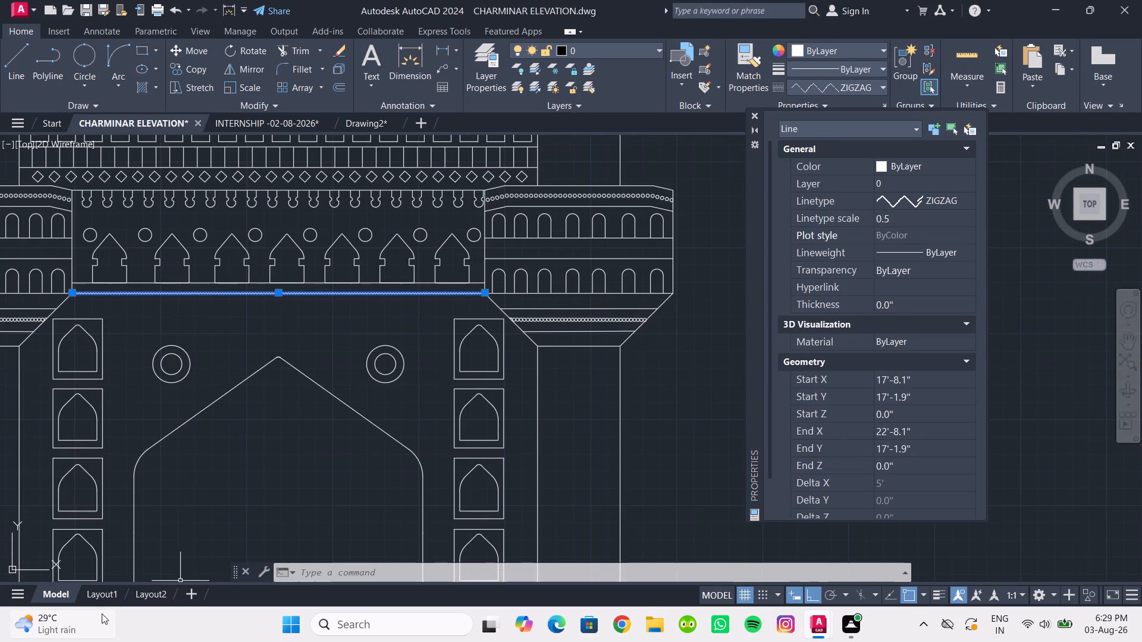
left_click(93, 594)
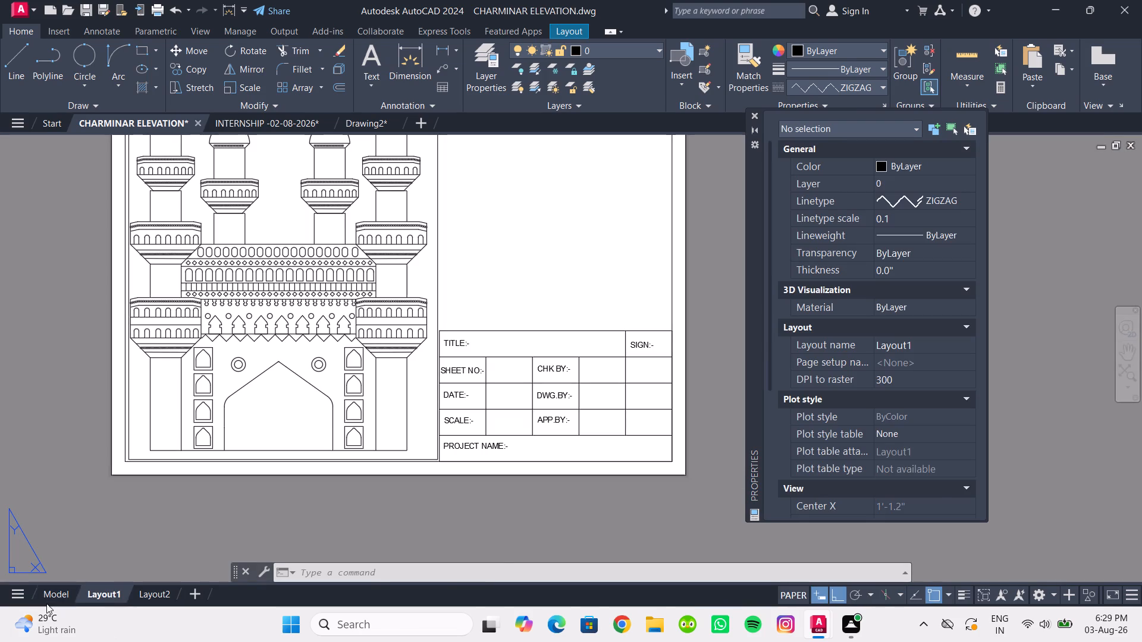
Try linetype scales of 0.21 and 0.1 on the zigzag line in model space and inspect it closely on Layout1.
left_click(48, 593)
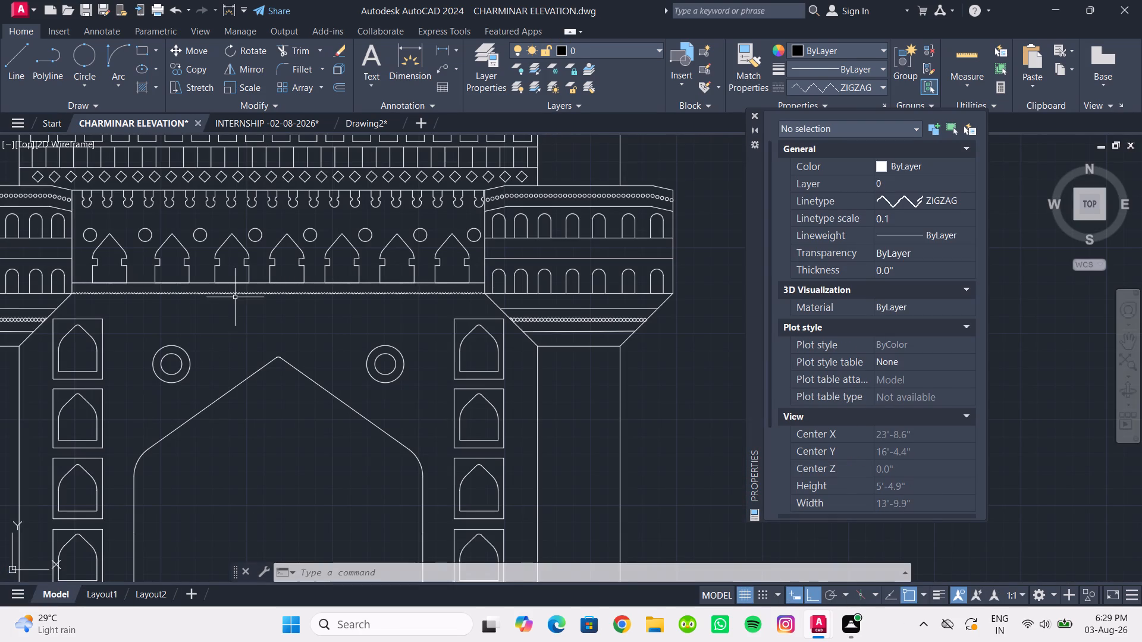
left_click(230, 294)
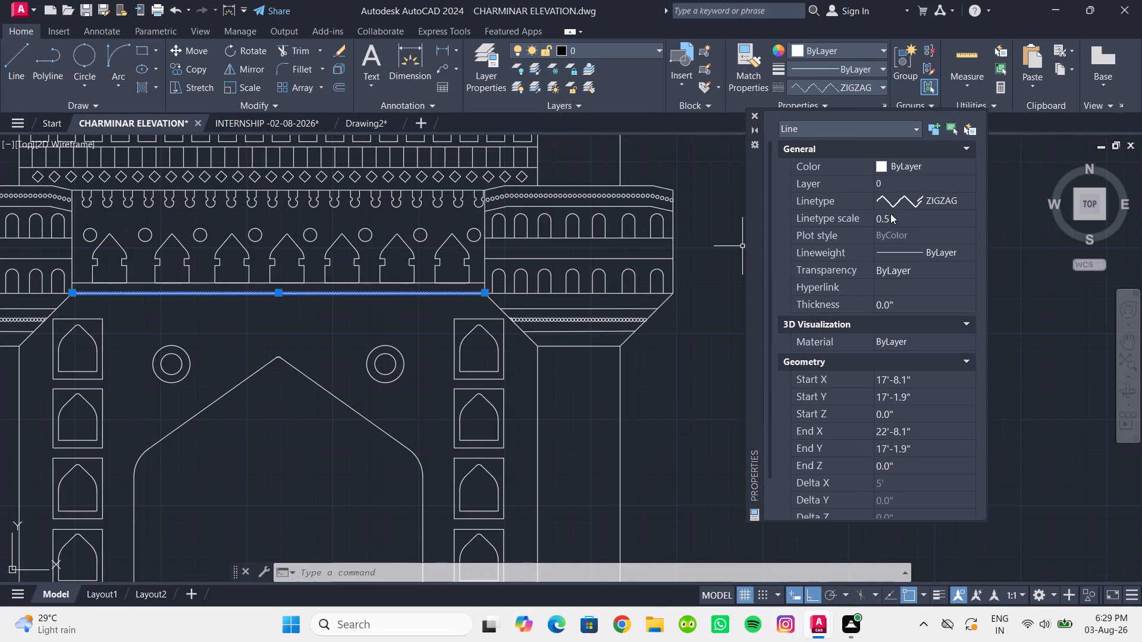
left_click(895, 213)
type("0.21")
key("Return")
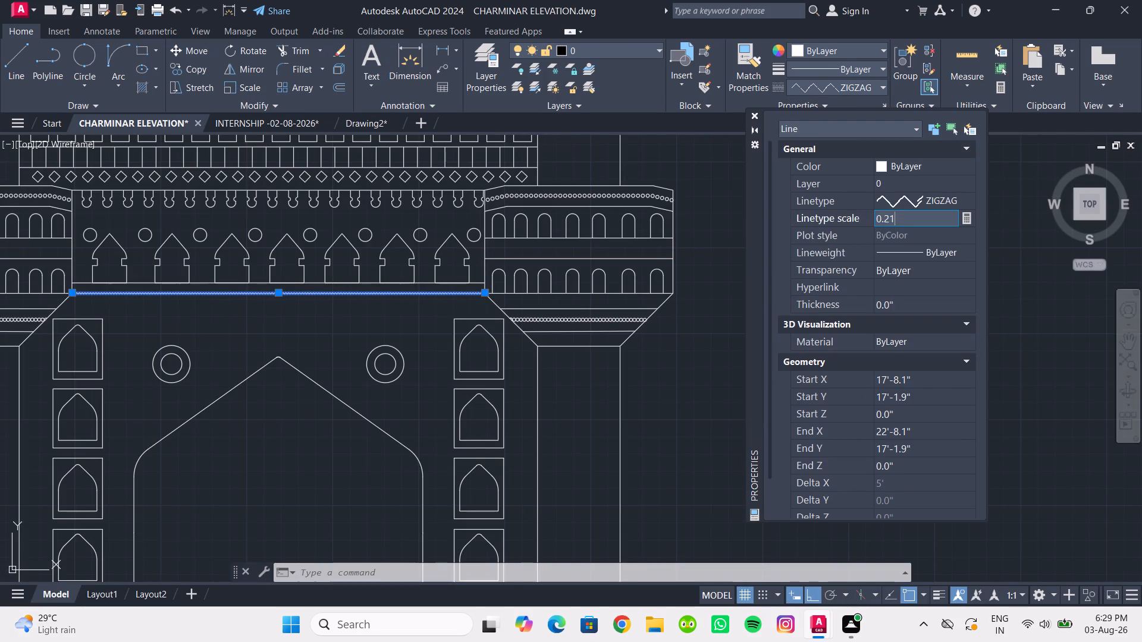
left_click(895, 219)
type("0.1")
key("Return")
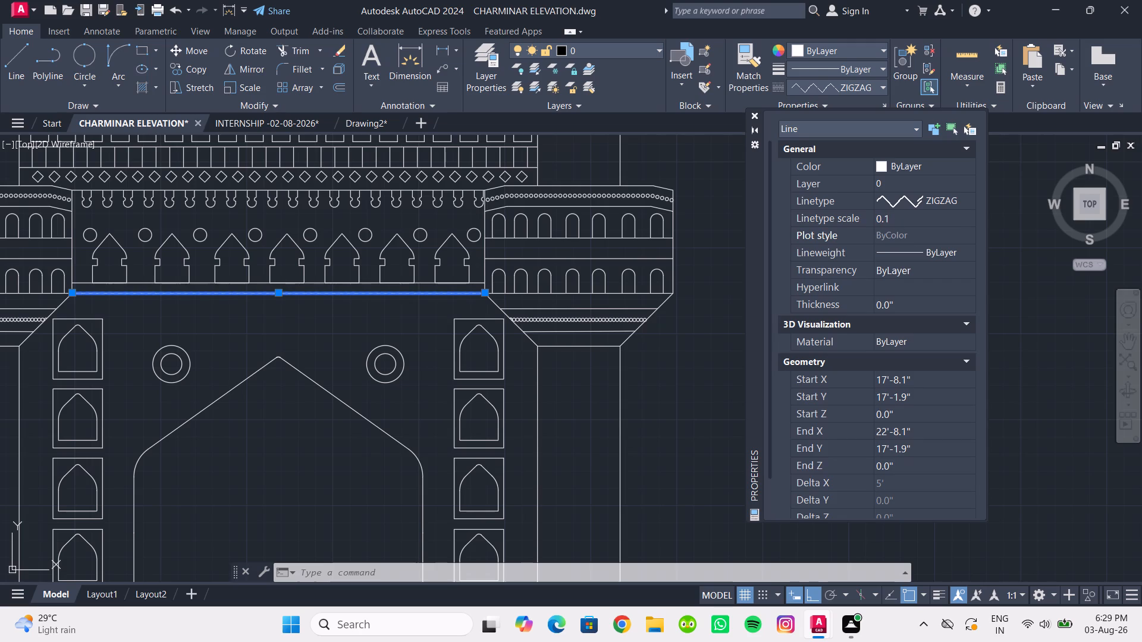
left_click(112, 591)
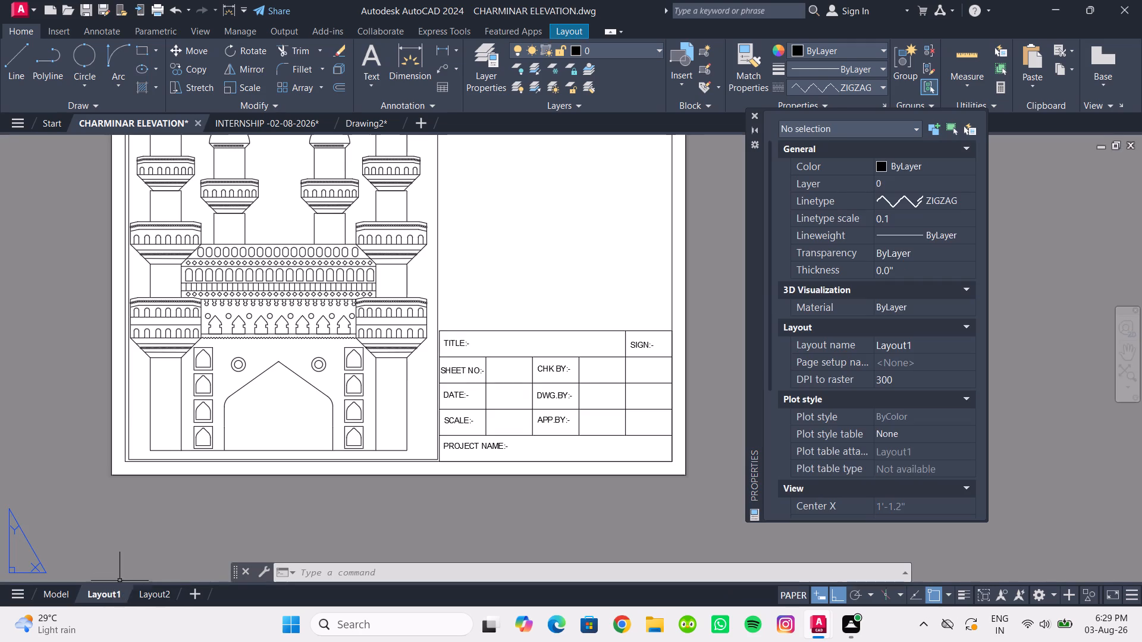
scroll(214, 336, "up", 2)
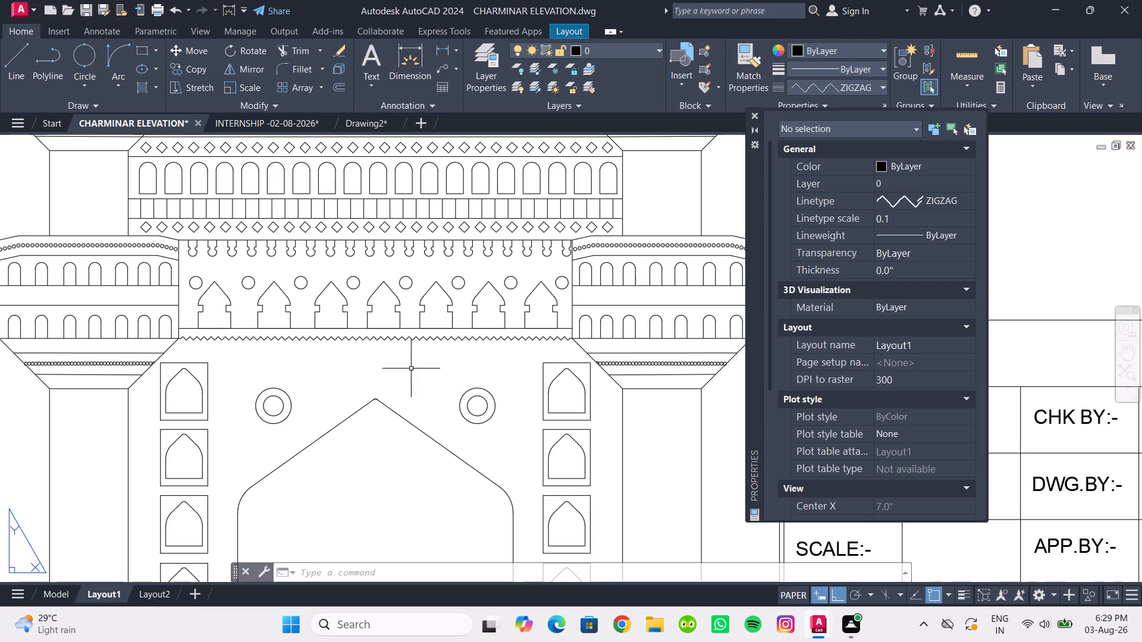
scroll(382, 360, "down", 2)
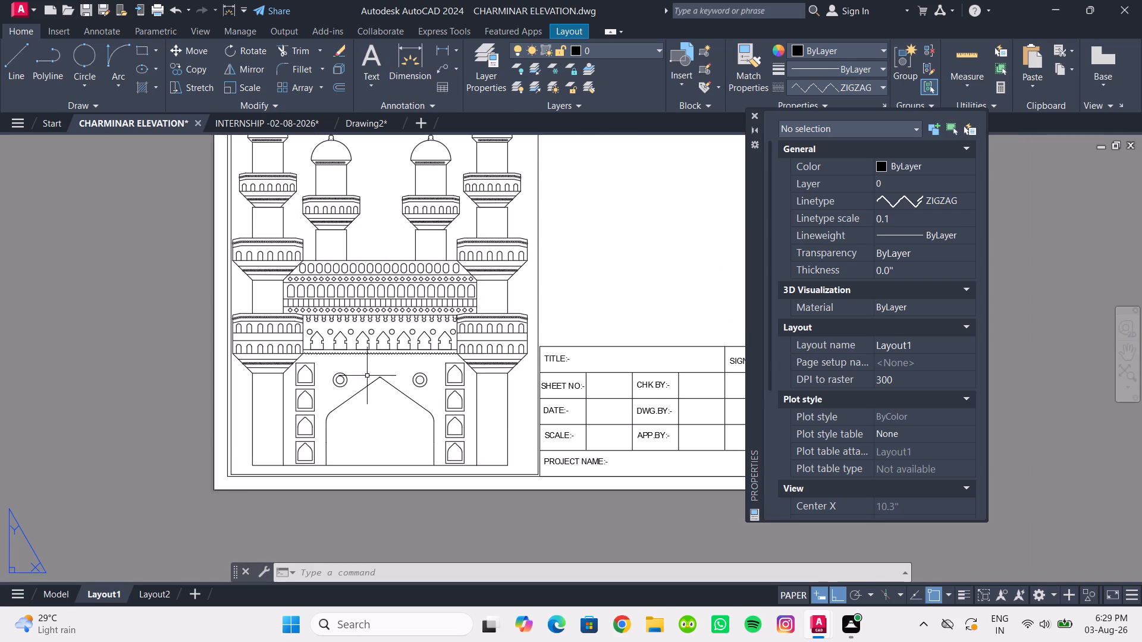
With nothing selected in Layout1, set the current linetype scale to 0.2.
left_click(898, 218)
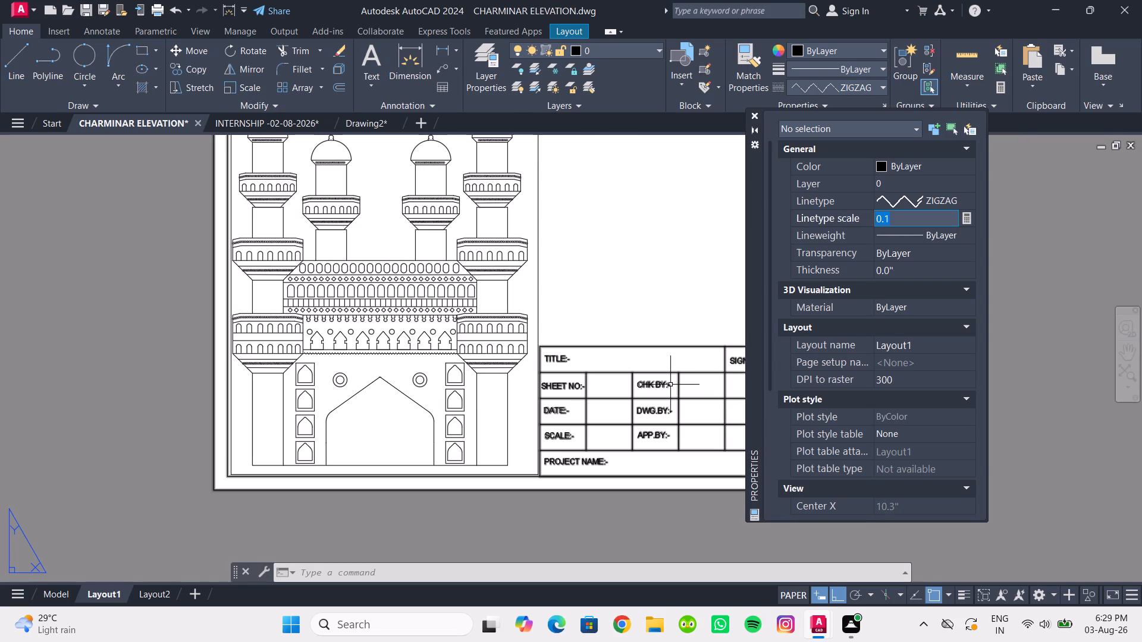
type("0.2")
key("Return")
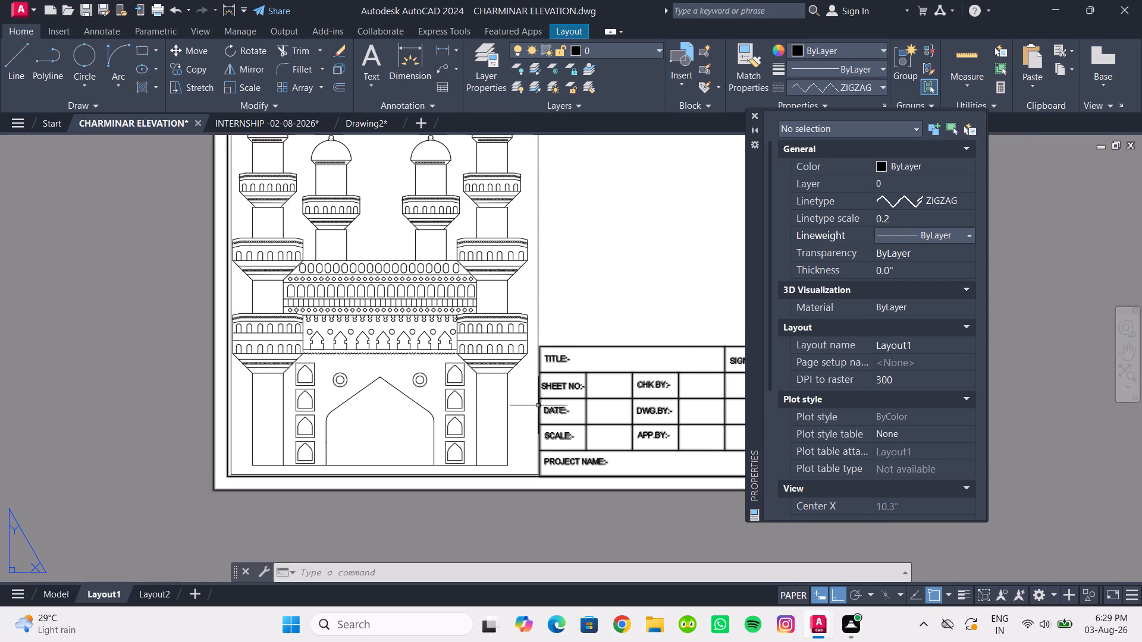
In model space, set the zigzag line's linetype scale to 0.2, check it on Layout1 and close the object properties.
left_click(65, 586)
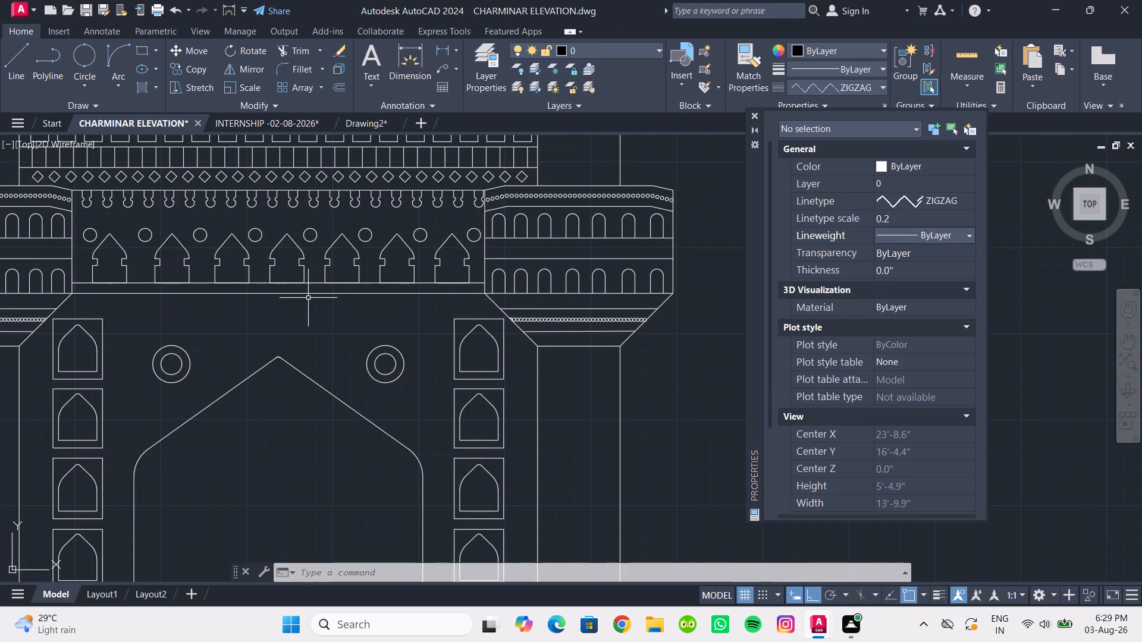
left_click(308, 293)
left_click(885, 215)
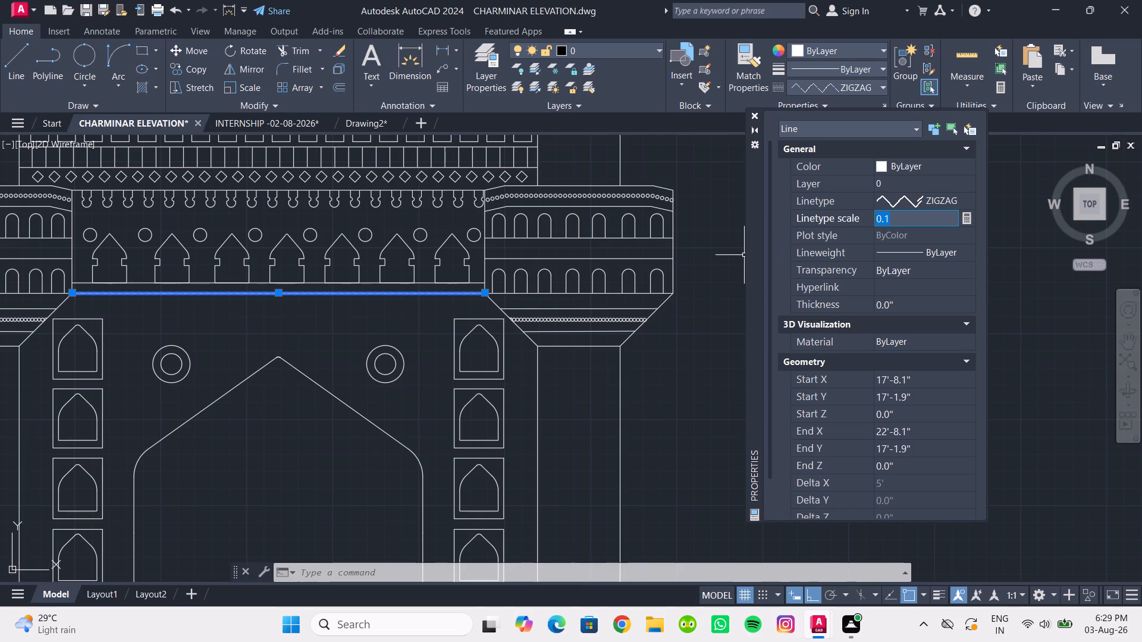
type("0.2")
key("Return")
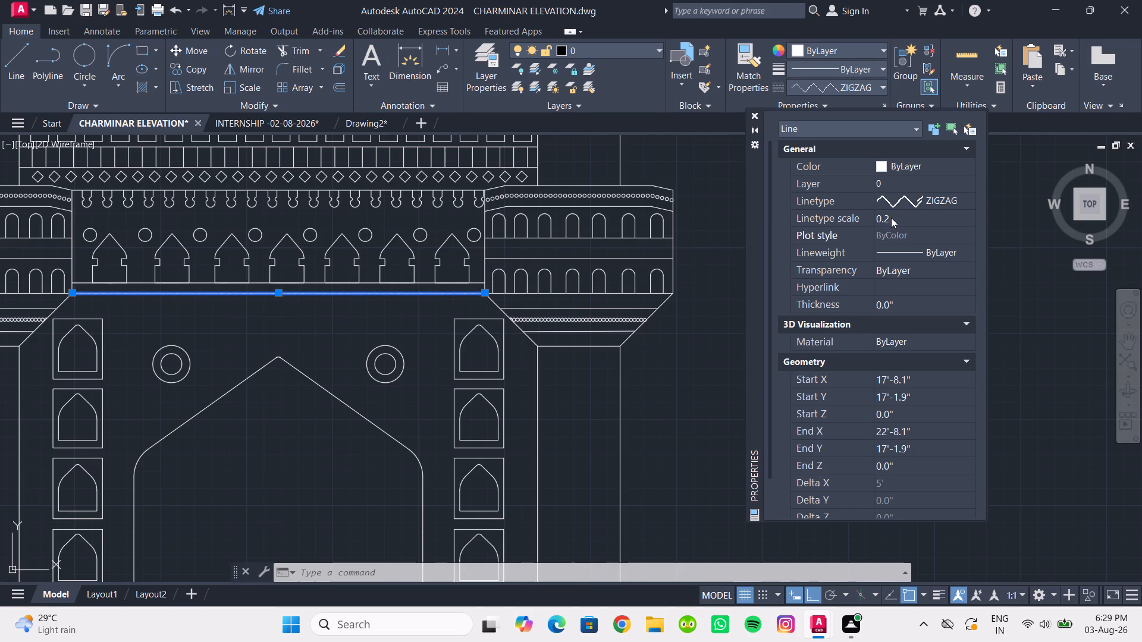
left_click(106, 594)
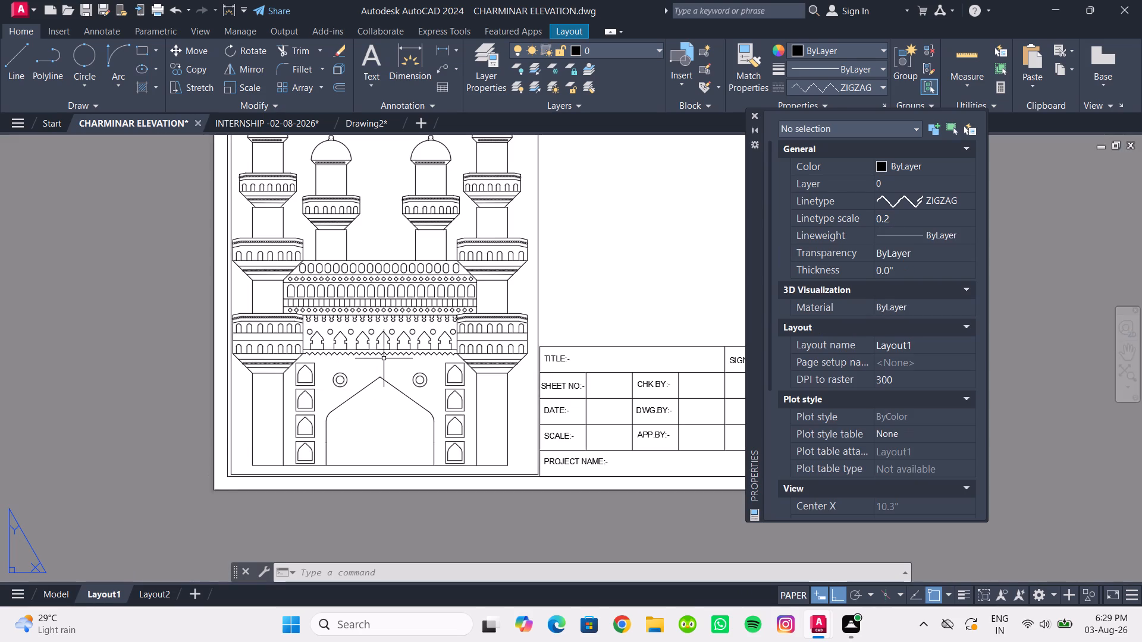
left_click(755, 118)
Activate the Layout1 viewport and slightly rescale and reposition the Charminar elevation inside its frame.
scroll(596, 338, "down", 1)
middle_click_drag(596, 338, 602, 367)
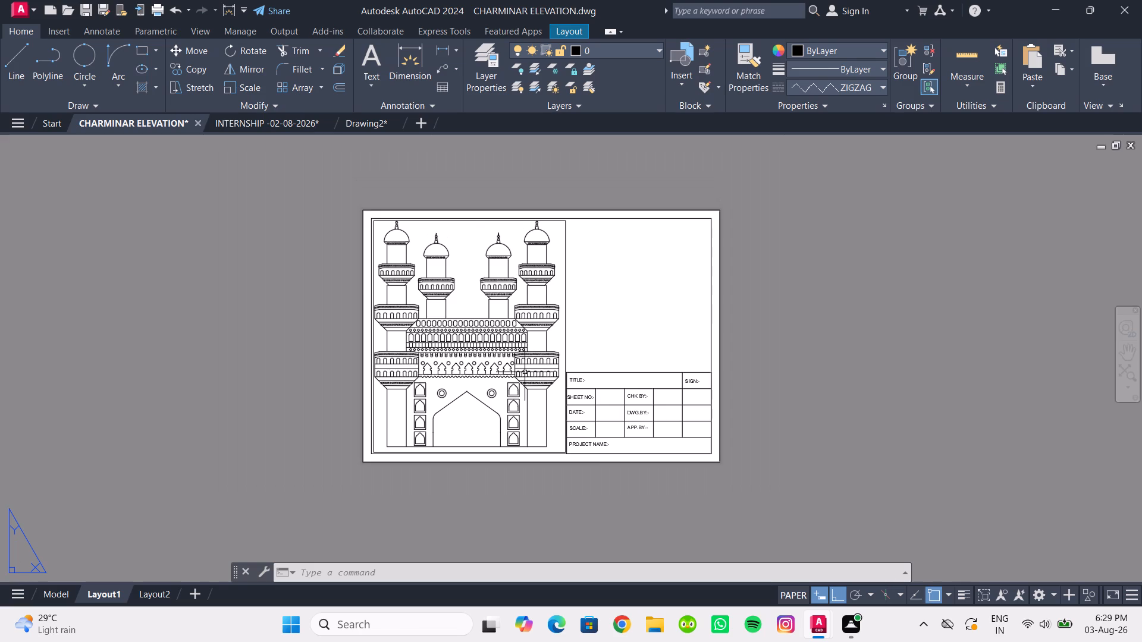
scroll(510, 380, "up", 1)
double_click(459, 259)
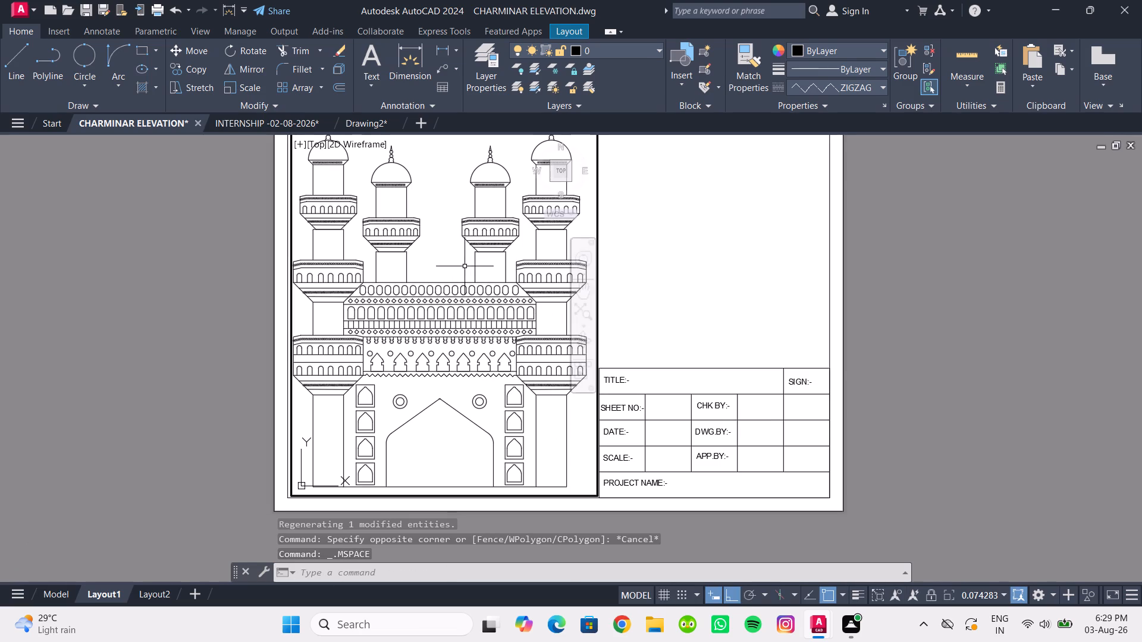
scroll(479, 292, "down", 1)
middle_click_drag(479, 292, 472, 288)
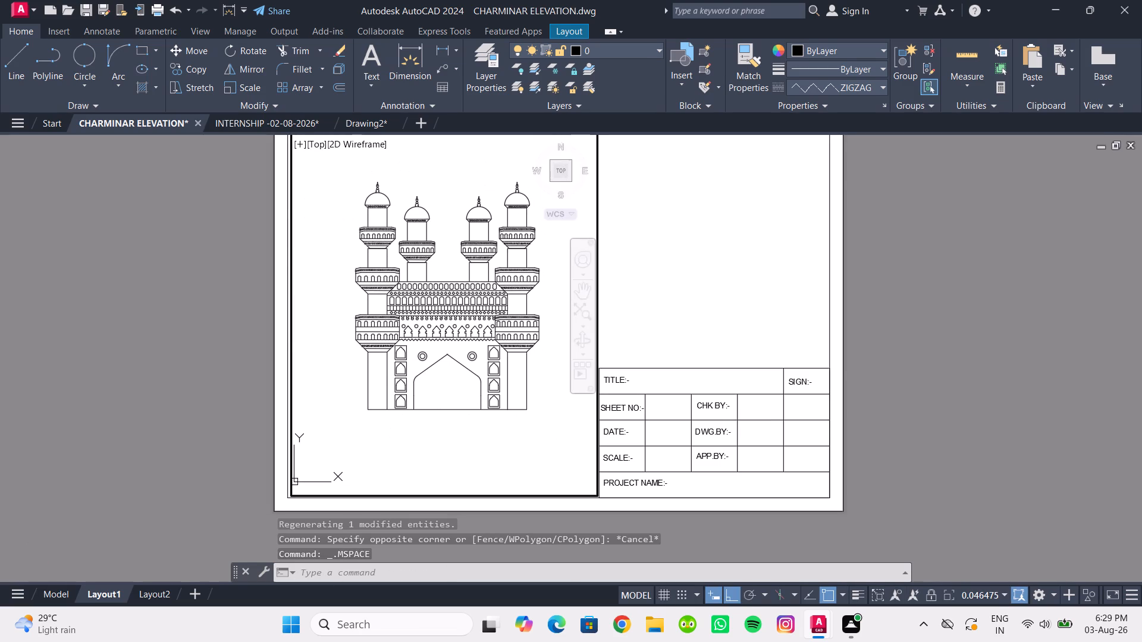
scroll(472, 288, "up", 1)
scroll(472, 288, "down", 1)
middle_click_drag(472, 288, 473, 282)
scroll(473, 282, "up", 1)
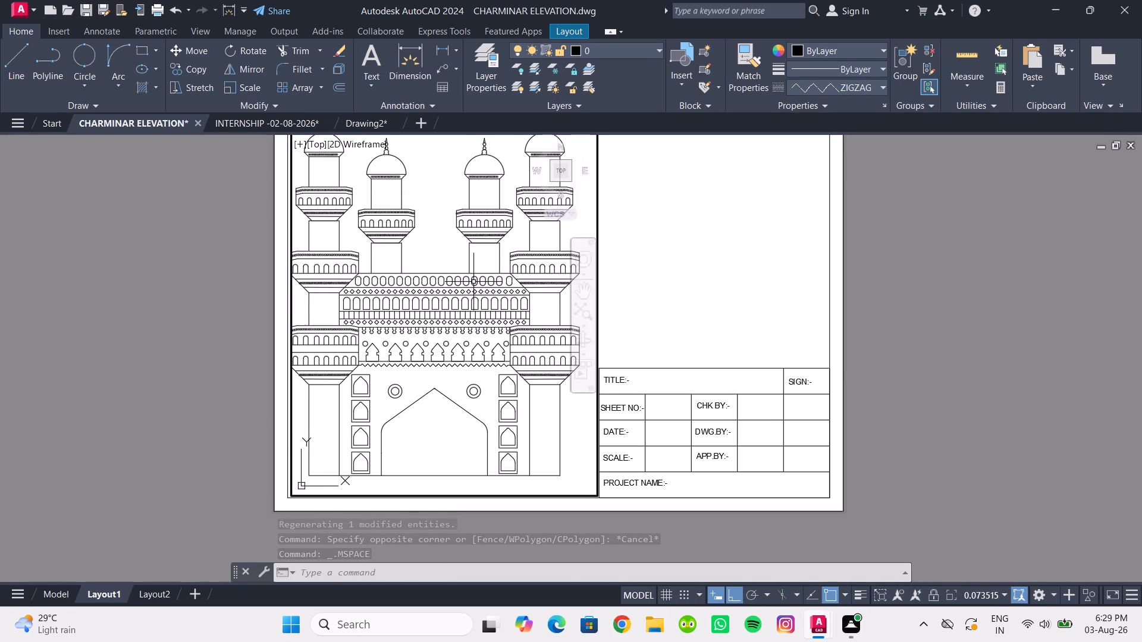
middle_click_drag(473, 282, 479, 301)
In model space, add the multiline text "CHARMINAR ELEVATION" just below the base line of the gateway.
left_click(50, 589)
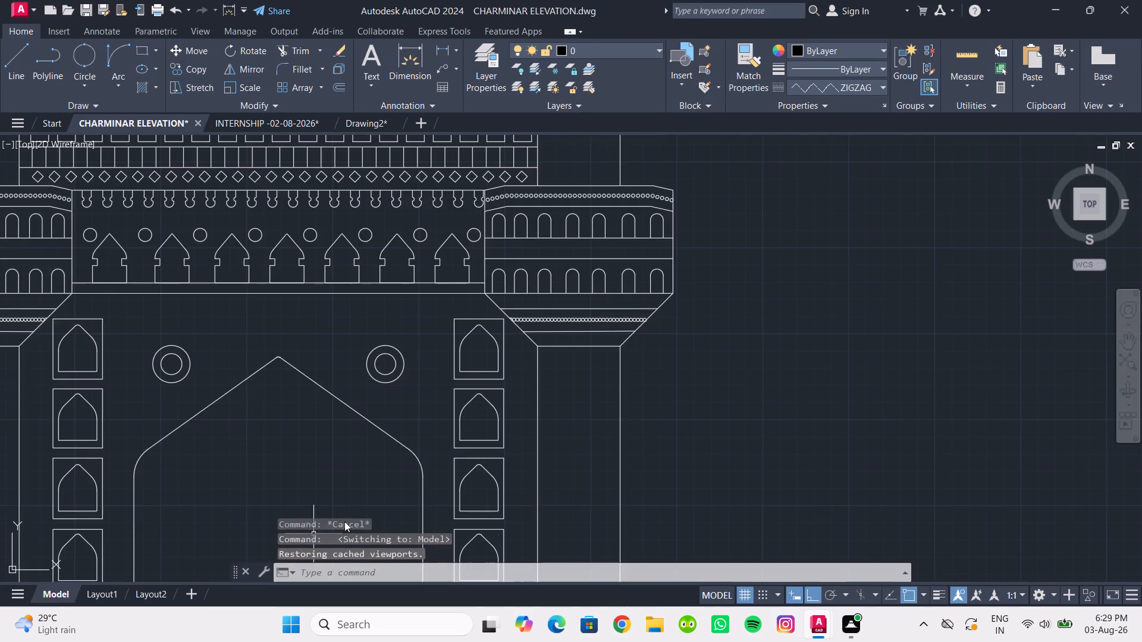
scroll(354, 493, "down", 3)
middle_click_drag(354, 462, 379, 335)
scroll(364, 419, "up", 1)
middle_click_drag(364, 419, 380, 433)
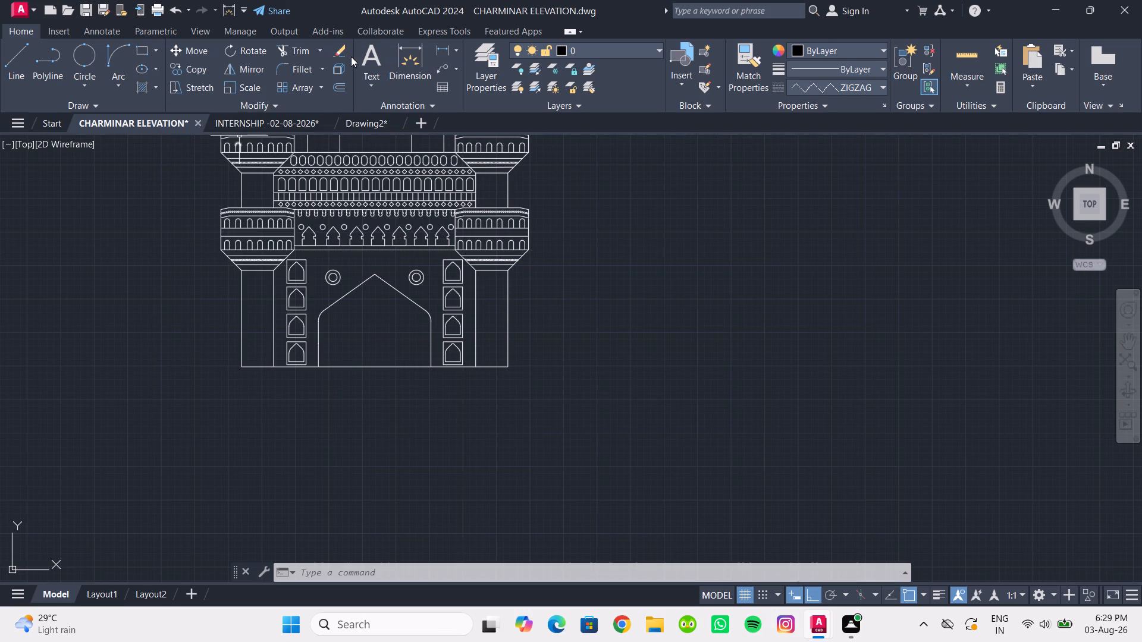
left_click(365, 77)
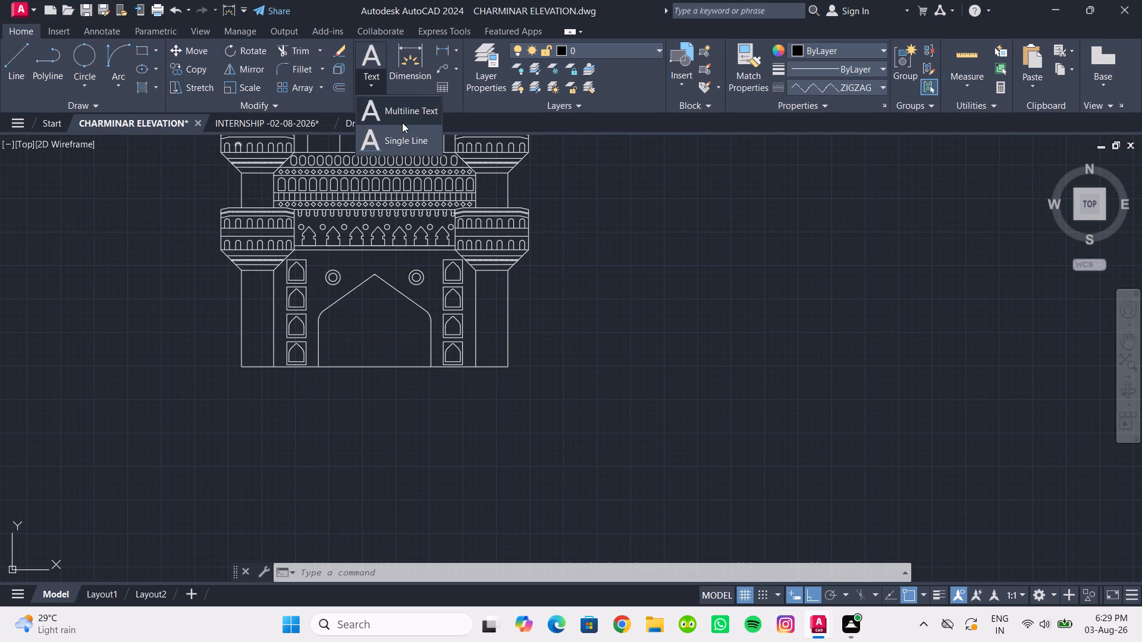
left_click(404, 120)
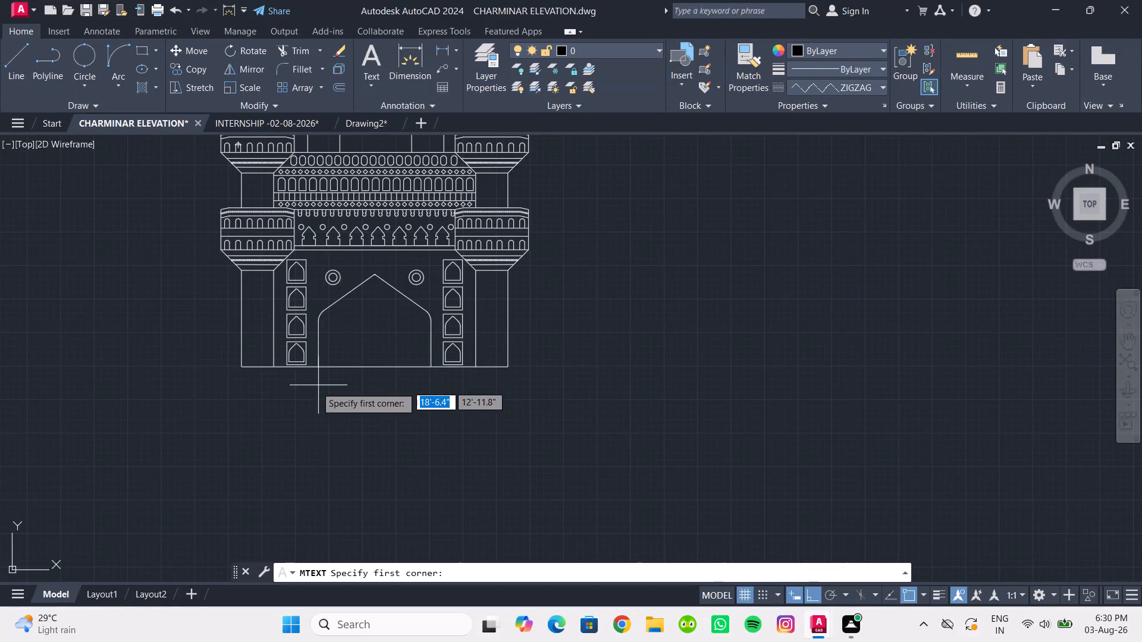
left_click_drag(254, 381, 356, 414)
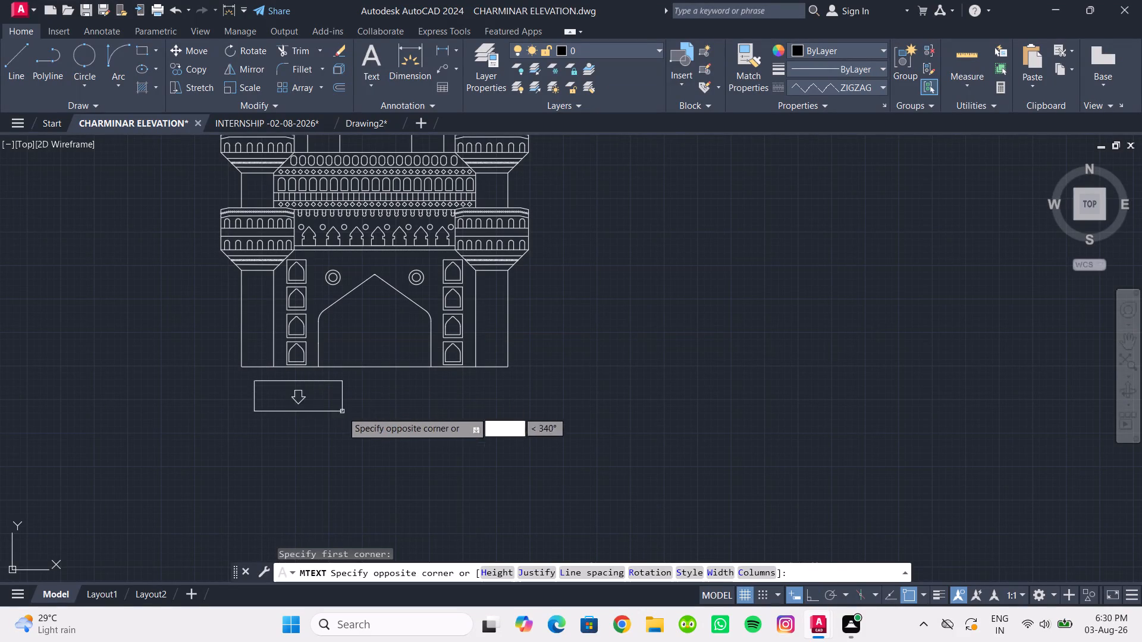
left_click_drag(356, 414, 501, 424)
left_click(501, 424)
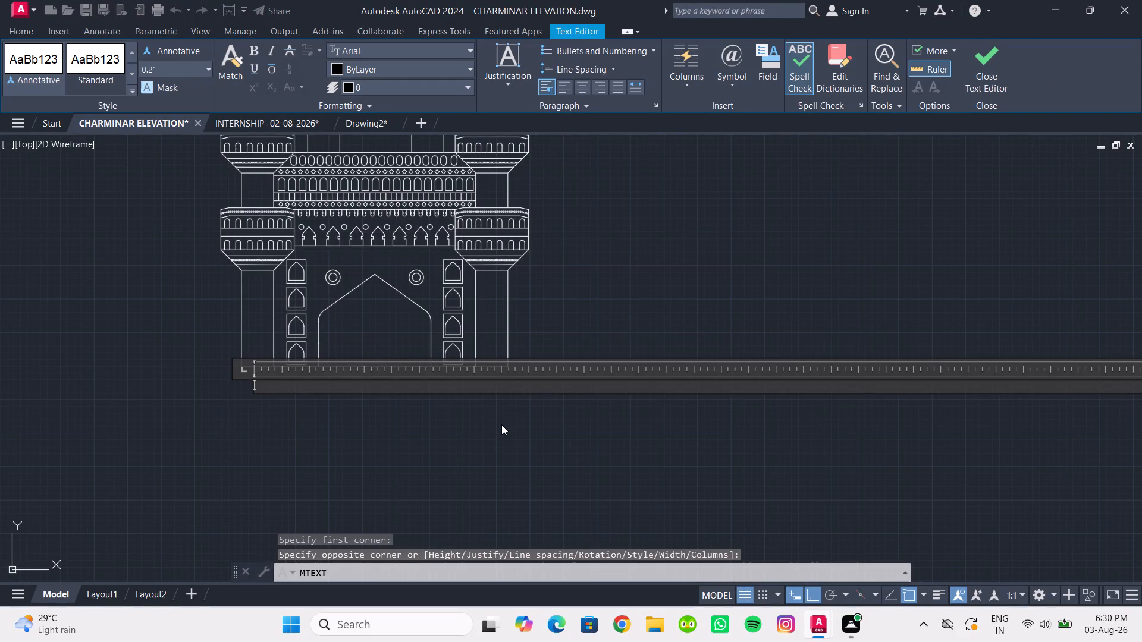
type("CHAR")
type("MINAR")
key("space")
type("ELEVATUO")
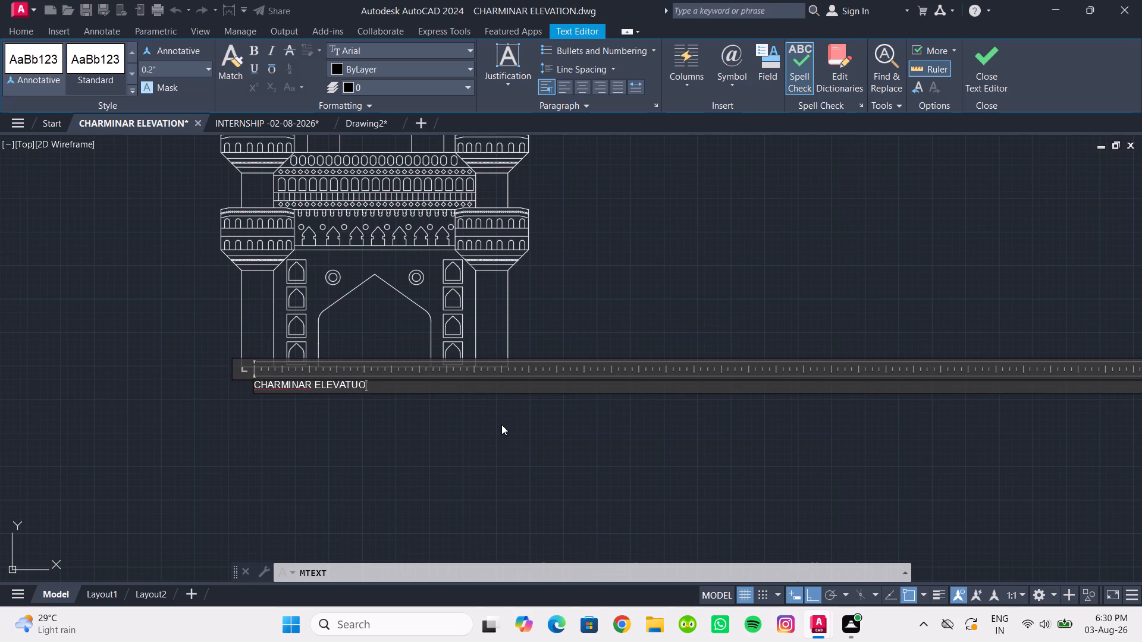
key("BackSpace")
key("BackSpace")
key("o")
key("BackSpace")
type("ION")
key("space")
Make the whole "CHARMINAR ELEVATION" caption bold.
left_click_drag(384, 389, 242, 383)
left_click(255, 44)
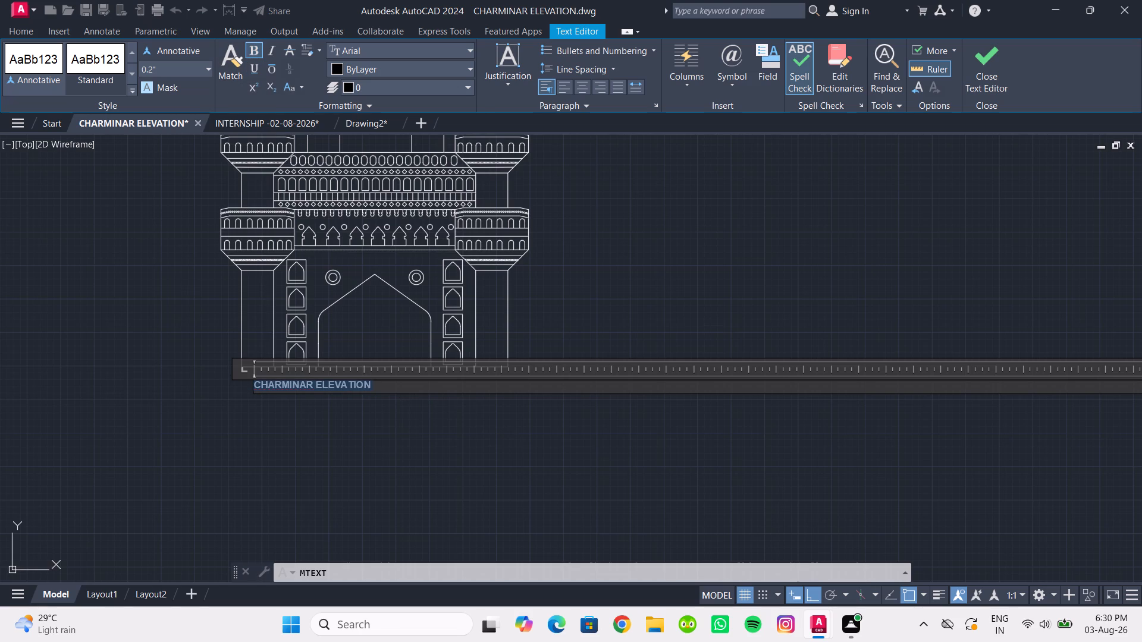
Set the caption's text height to 6" and underline it.
left_click(170, 66)
type("6\"")
key("Return")
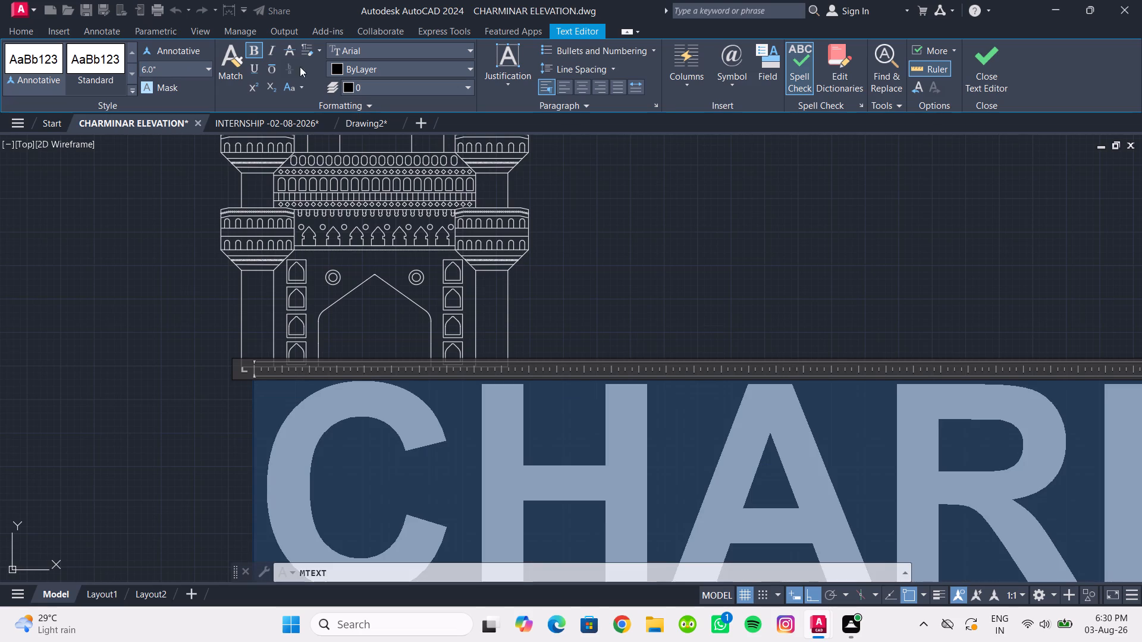
left_click(249, 64)
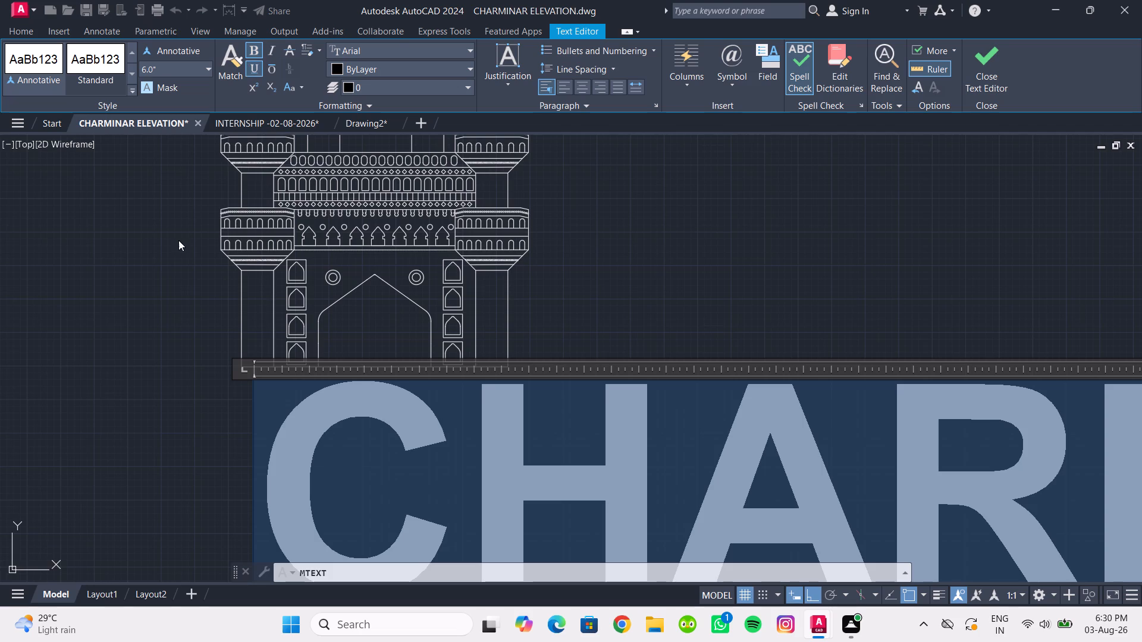
left_click(178, 240)
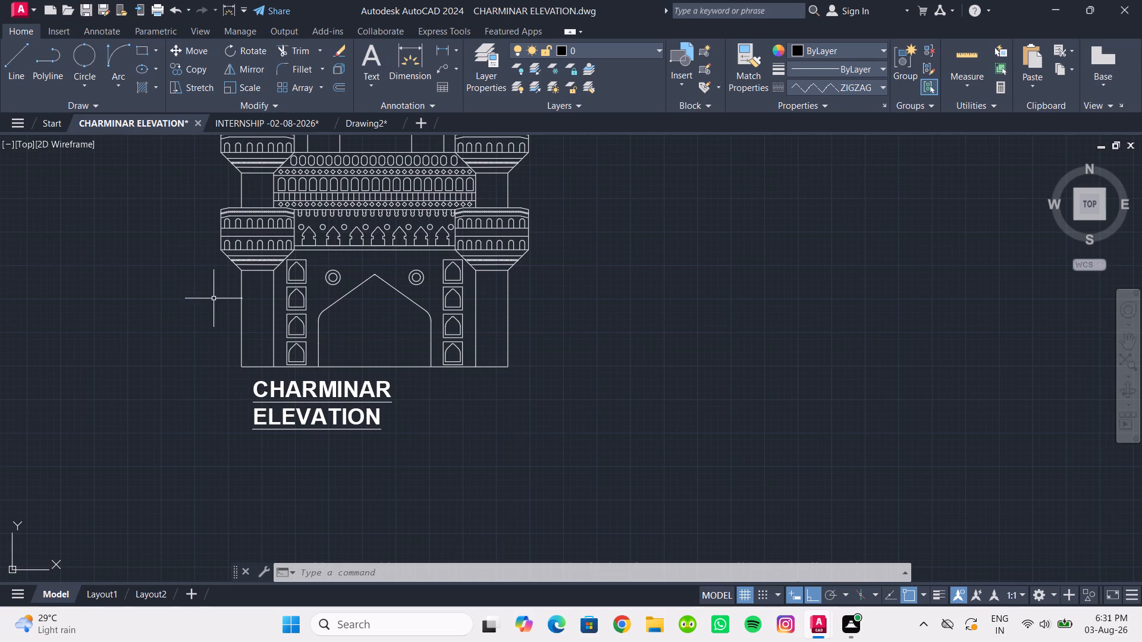
Reopen the "CHARMINAR ELEVATION" caption and set all of its text to a height of 4".
double_click(296, 388)
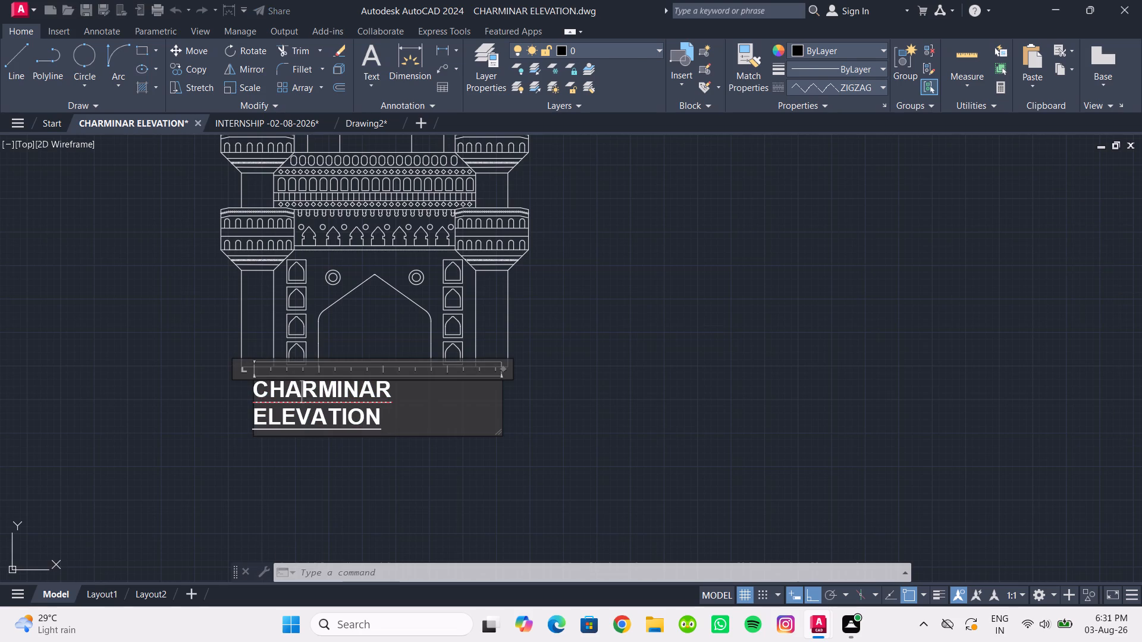
left_click(387, 421)
left_click_drag(387, 421, 237, 399)
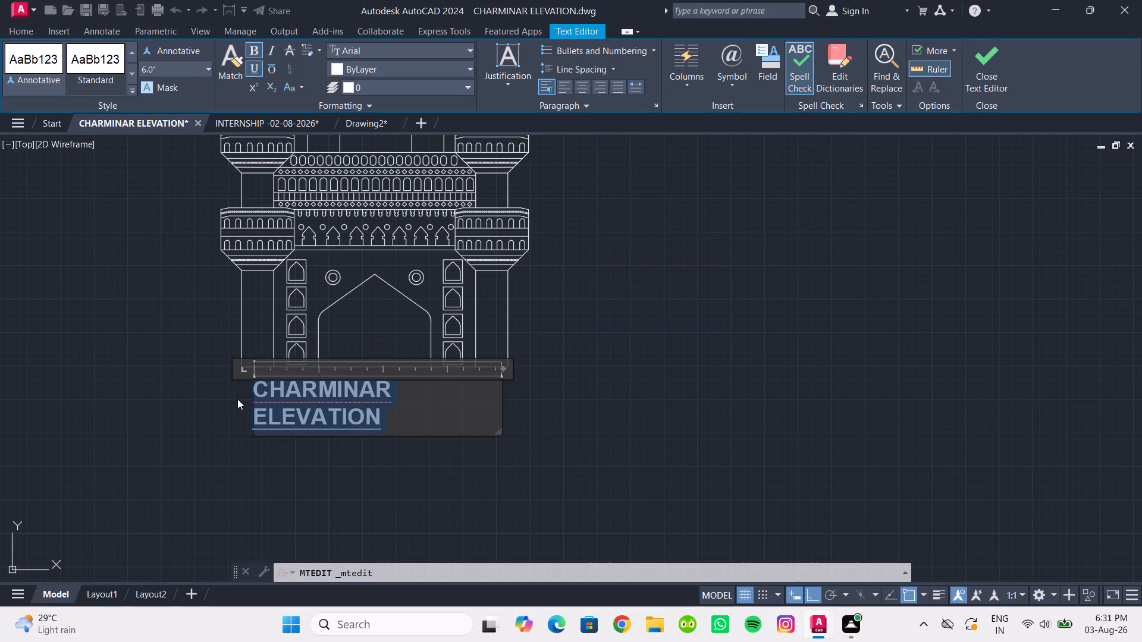
left_click(160, 67)
type("4\"")
key("Return")
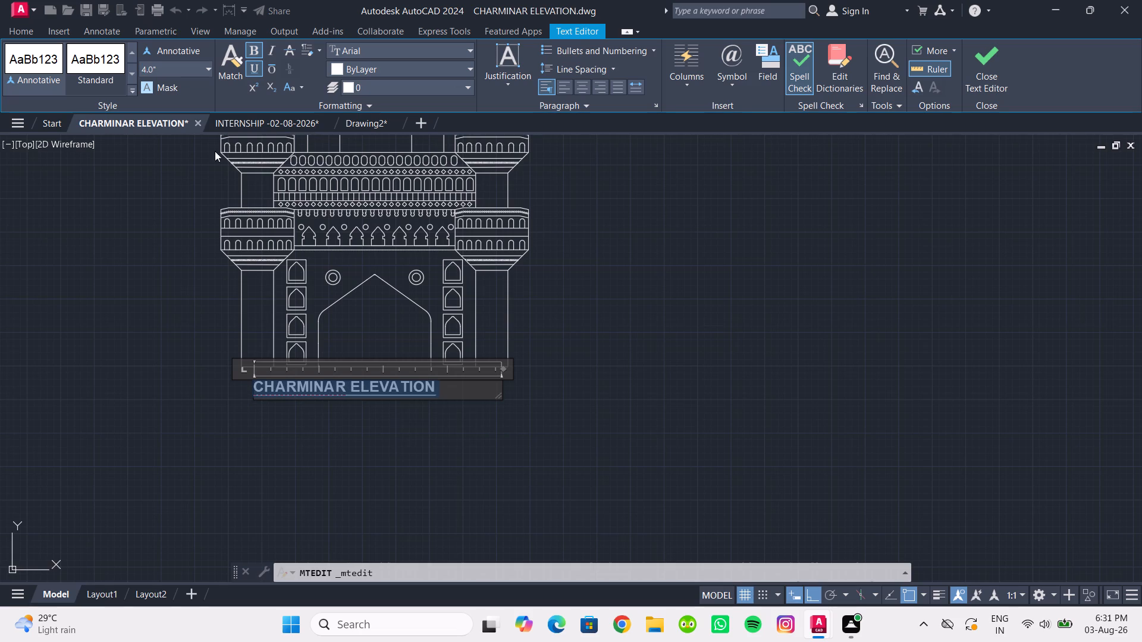
left_click(163, 332)
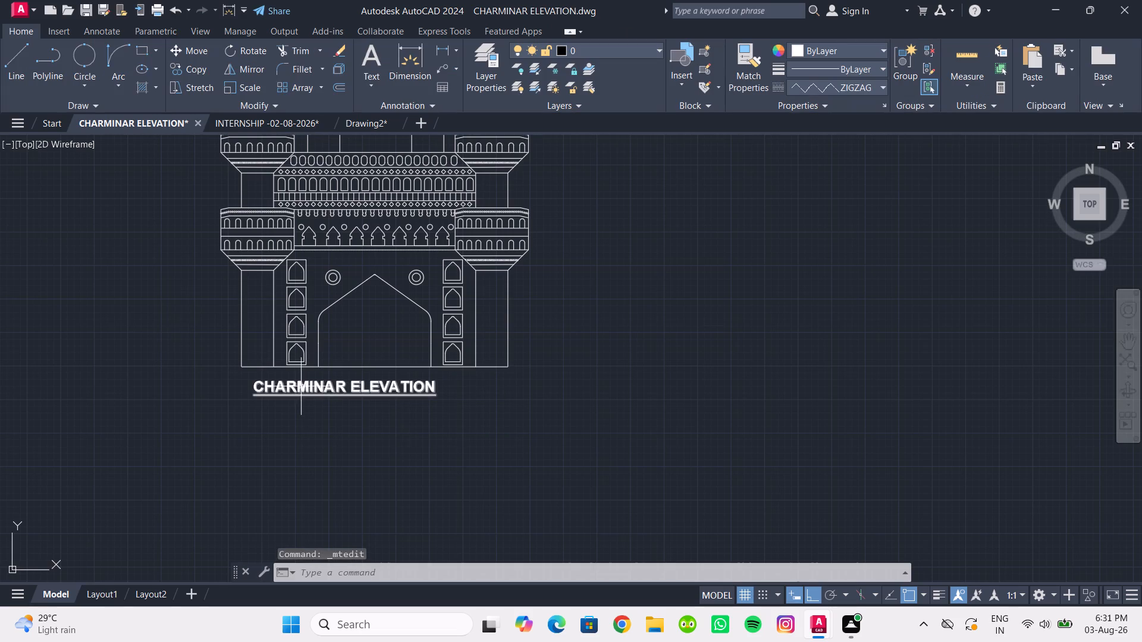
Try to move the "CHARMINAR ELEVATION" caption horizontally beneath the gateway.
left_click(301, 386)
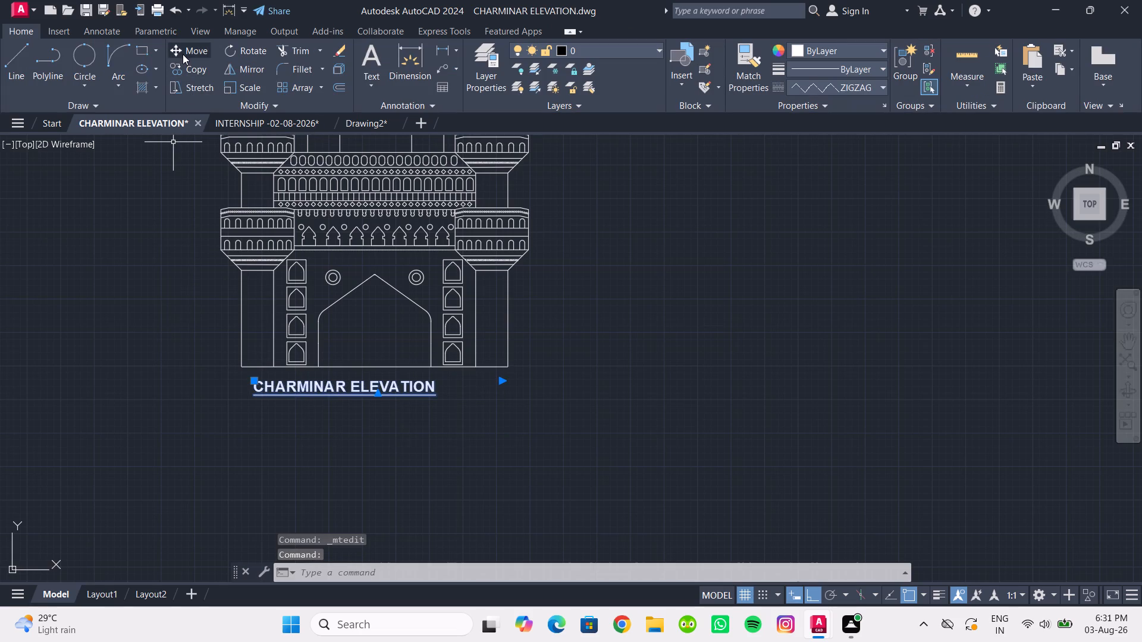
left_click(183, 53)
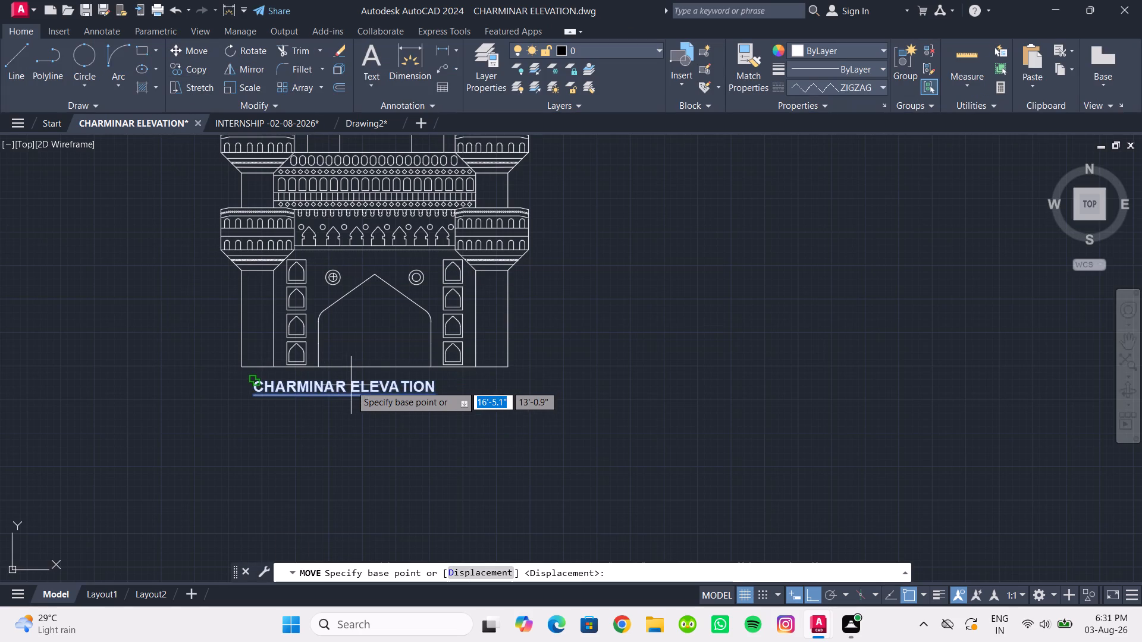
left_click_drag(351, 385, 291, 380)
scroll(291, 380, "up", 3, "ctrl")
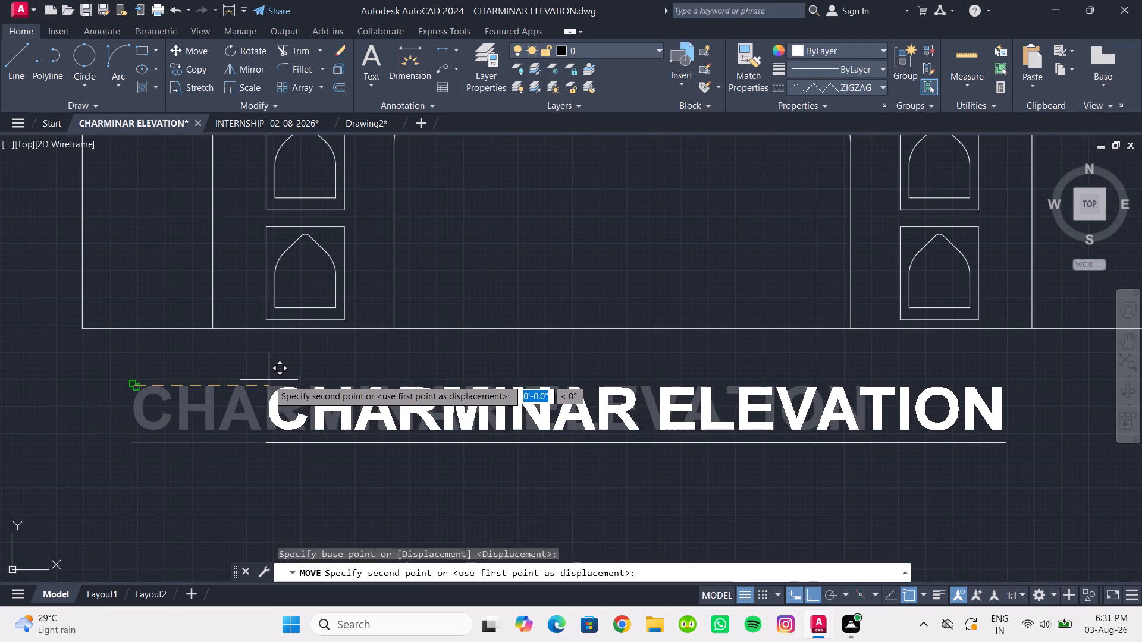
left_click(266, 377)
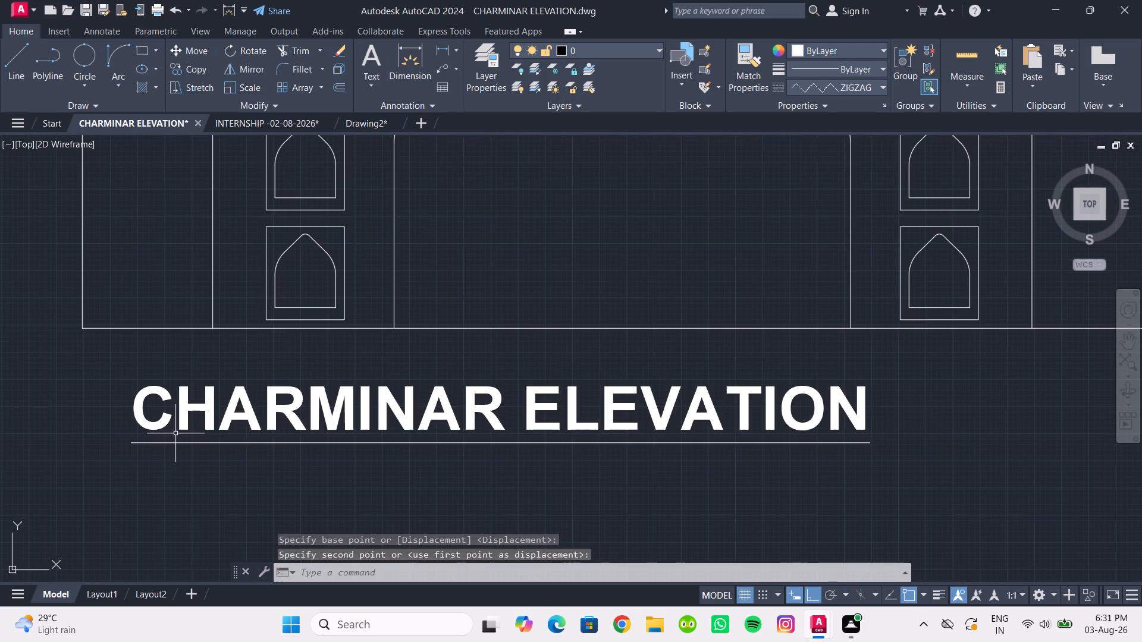
Move the "CHARMINAR ELEVATION" caption about 10.5" horizontally so that it sits centred beneath the gateway.
left_click(157, 420)
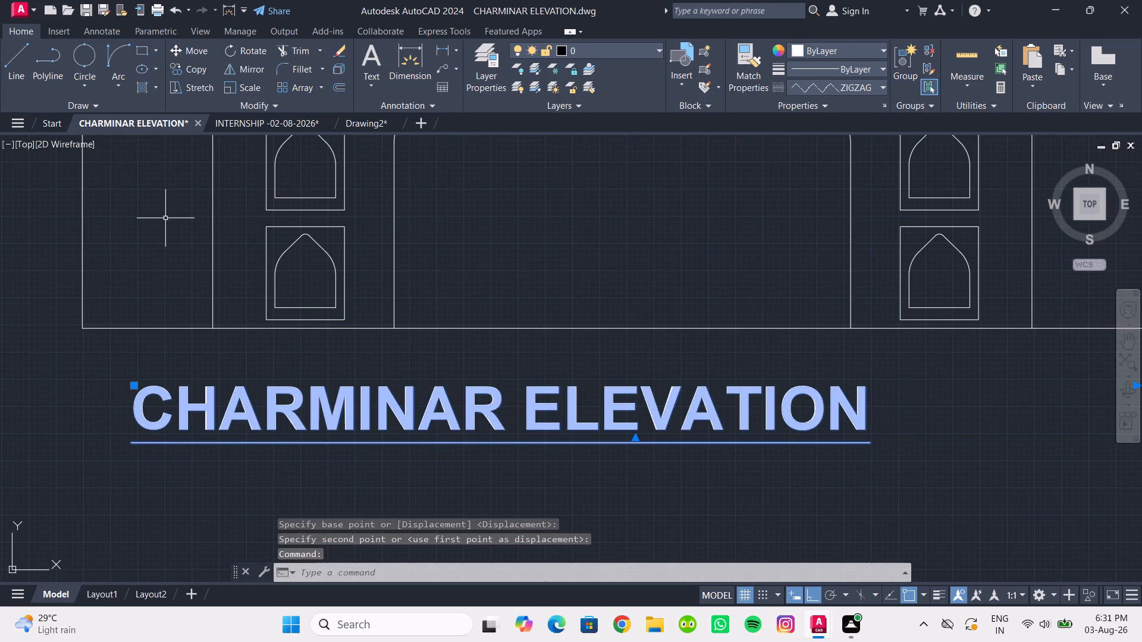
left_click(193, 49)
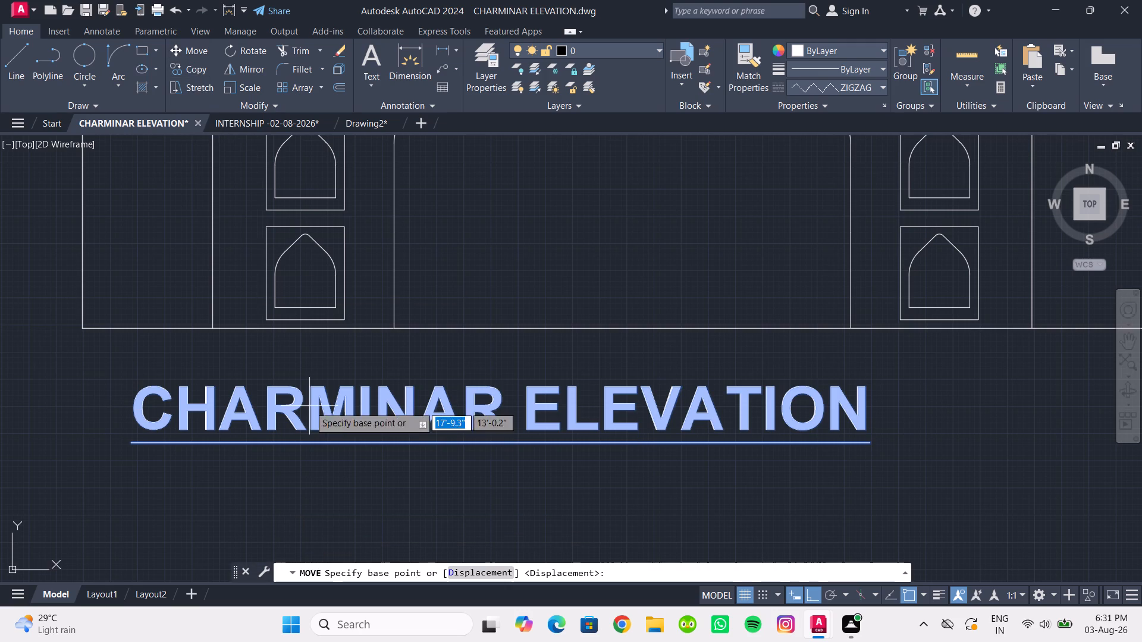
left_click(874, 445)
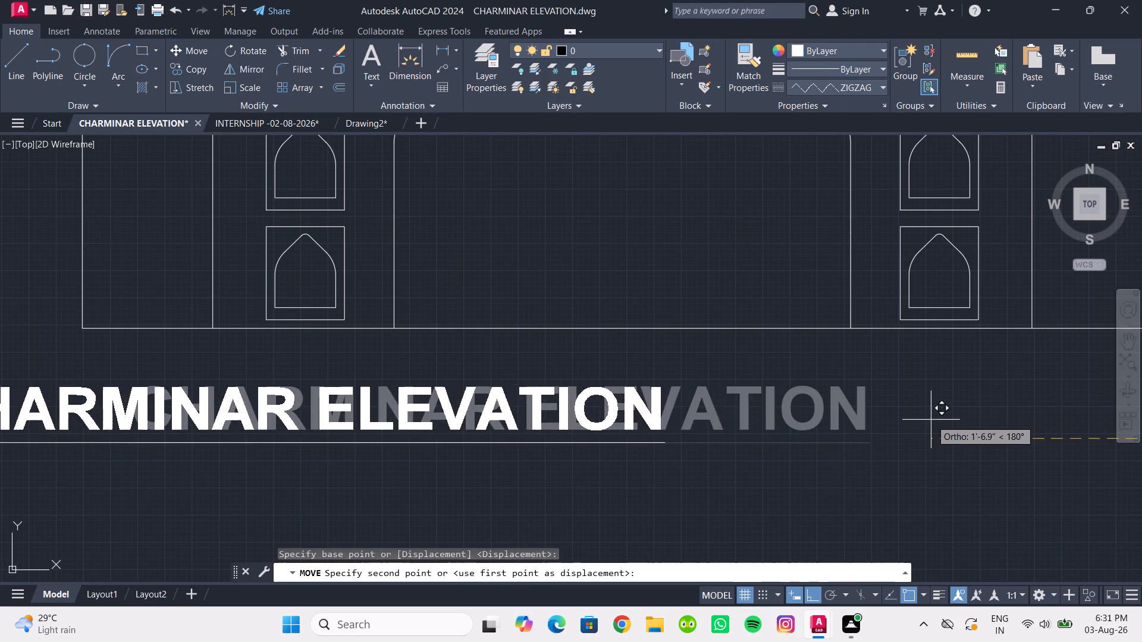
scroll(931, 420, "down", 3, "ctrl")
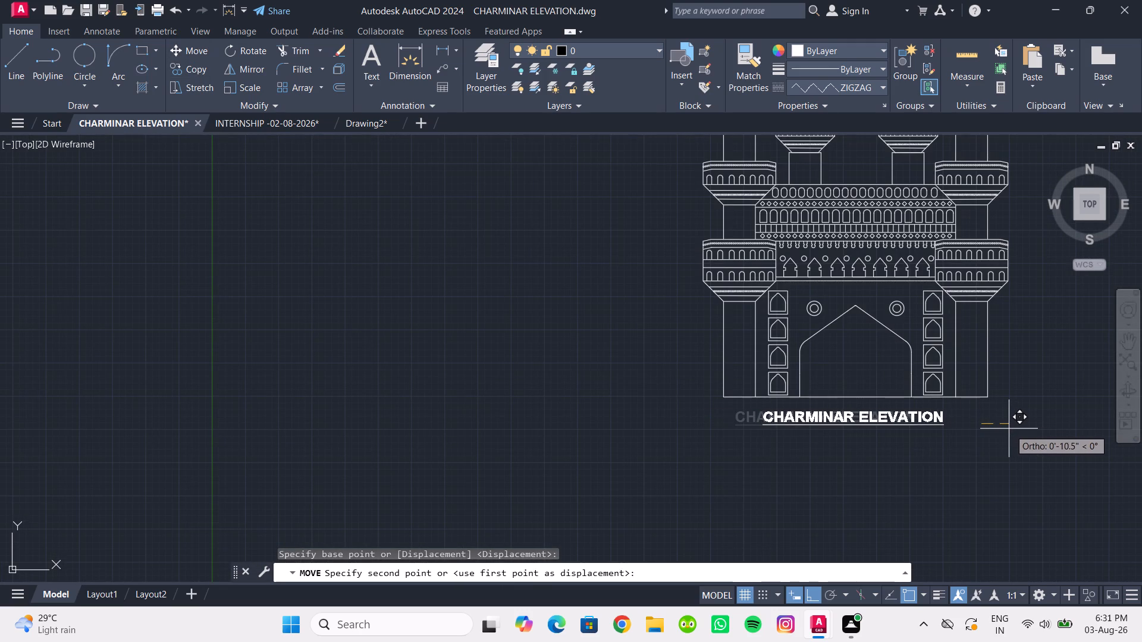
left_click(1009, 429)
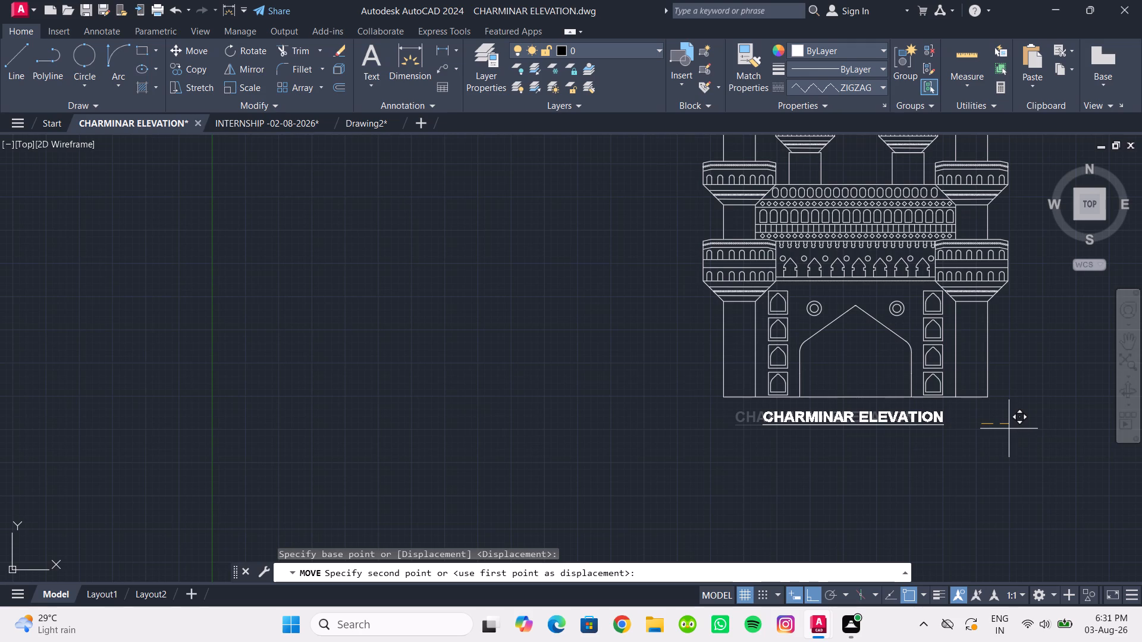
On Layout1, zoom the viewport to the drawing's extents so the elevation and caption fit, and return to paper space.
scroll(983, 446, "down", 1, "ctrl")
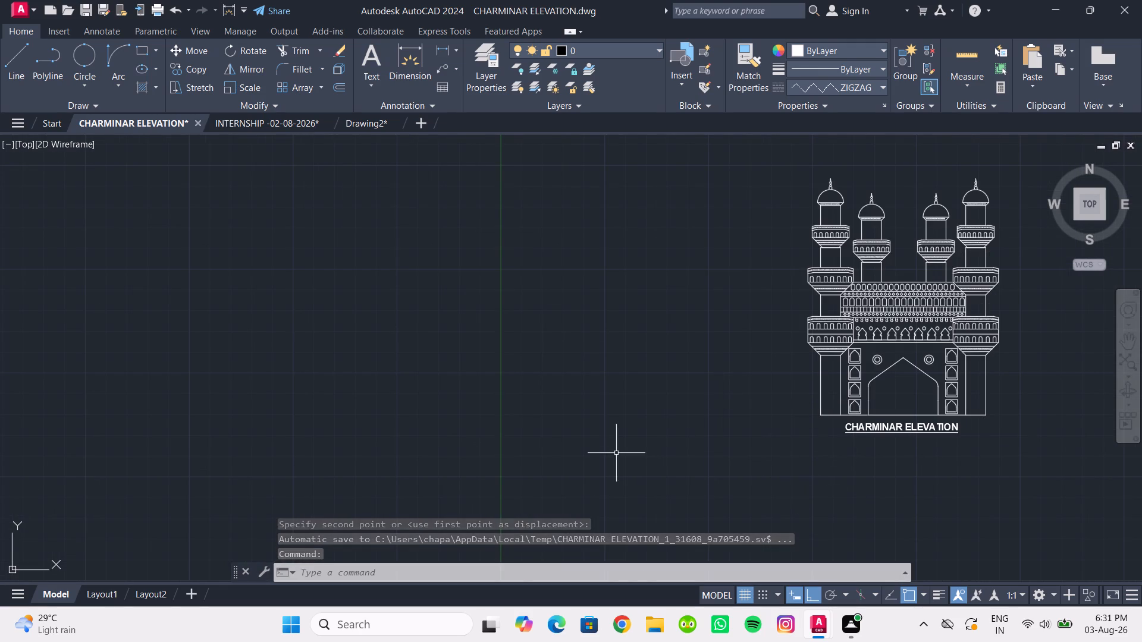
left_click(111, 594)
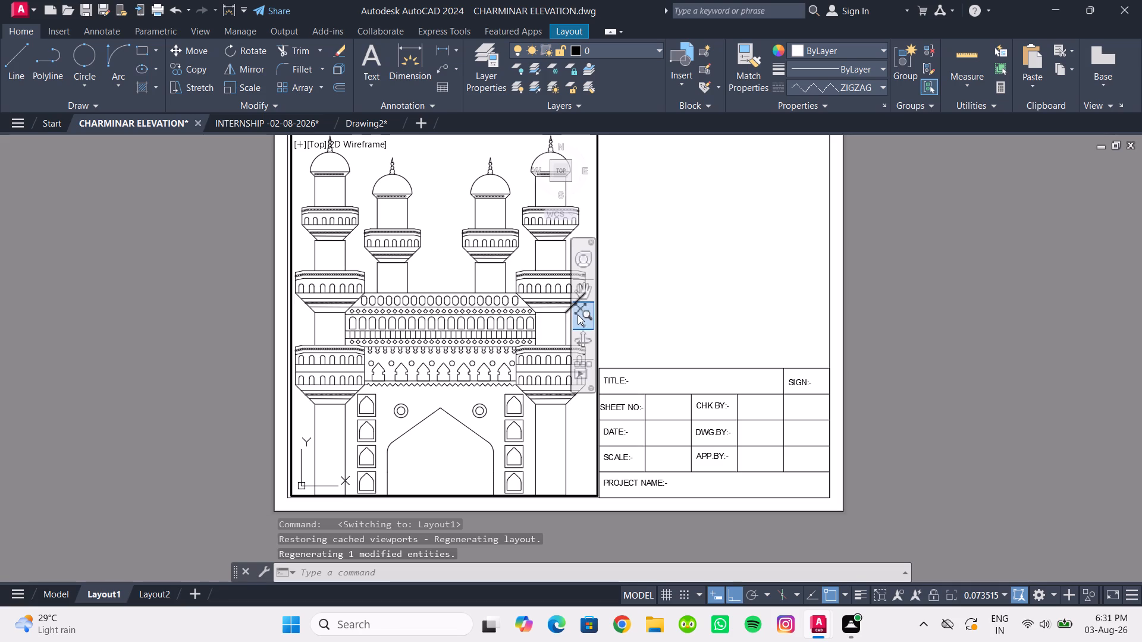
left_click(580, 313)
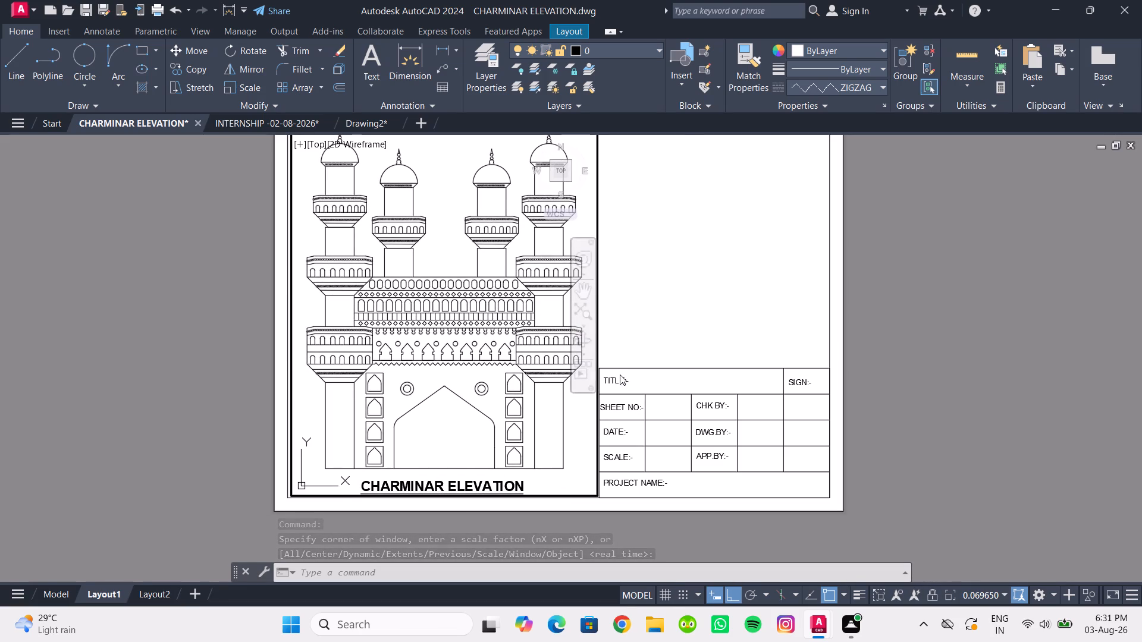
scroll(604, 271, "left", 1)
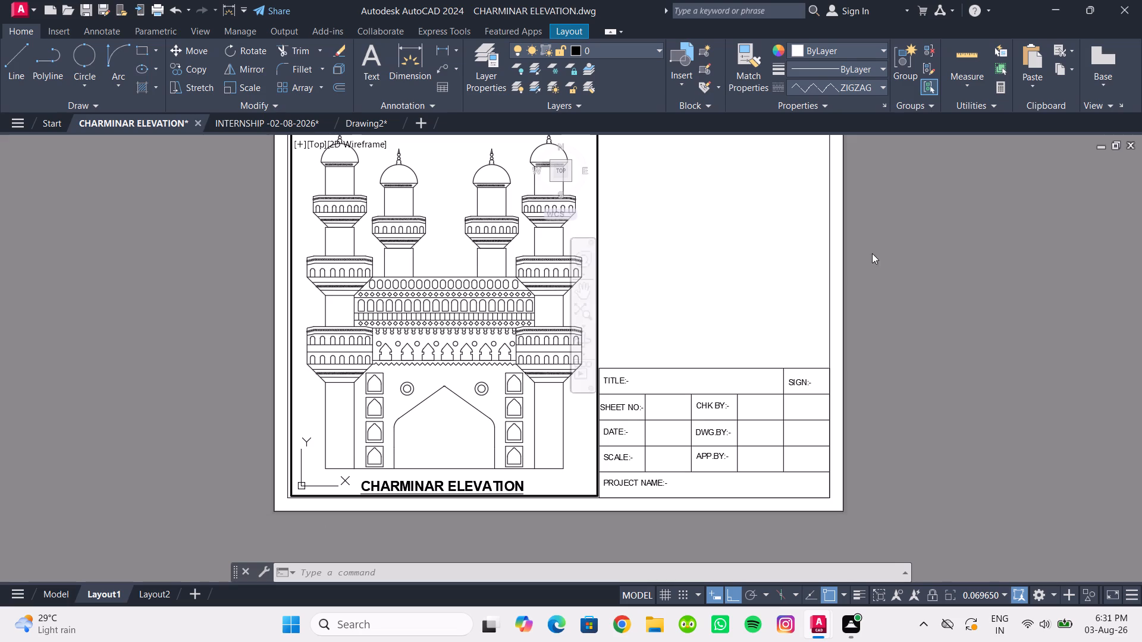
double_click(904, 279)
Select the viewport frame, turn off plotting for layer 0 in the layer properties, and close them.
scroll(686, 284, "up", 3, "ctrl")
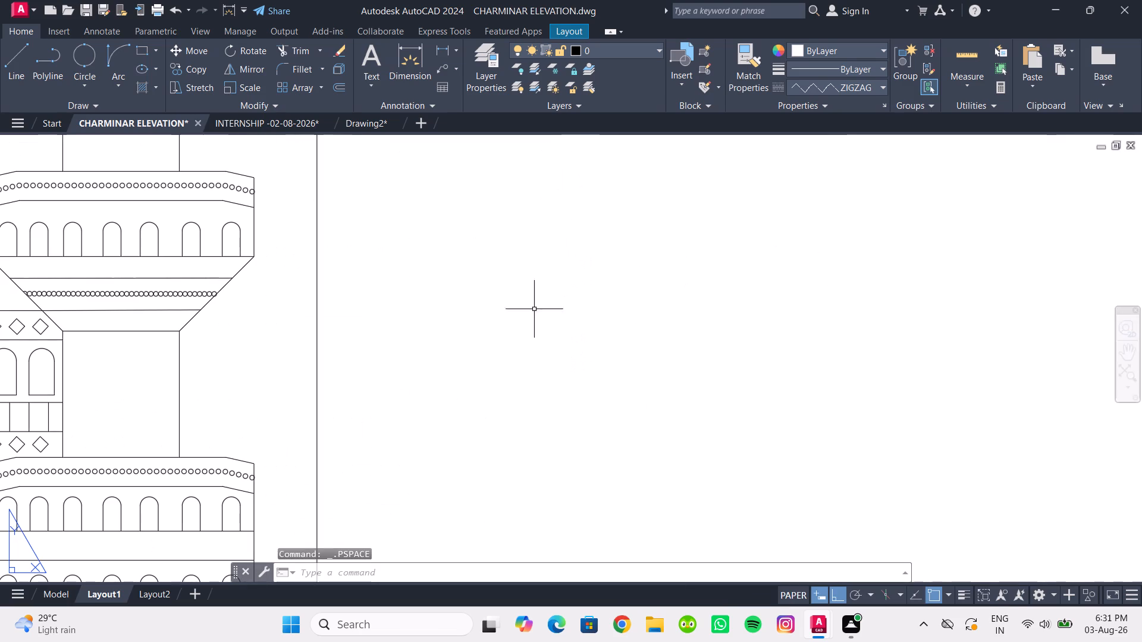
scroll(422, 320, "up", 2, "ctrl")
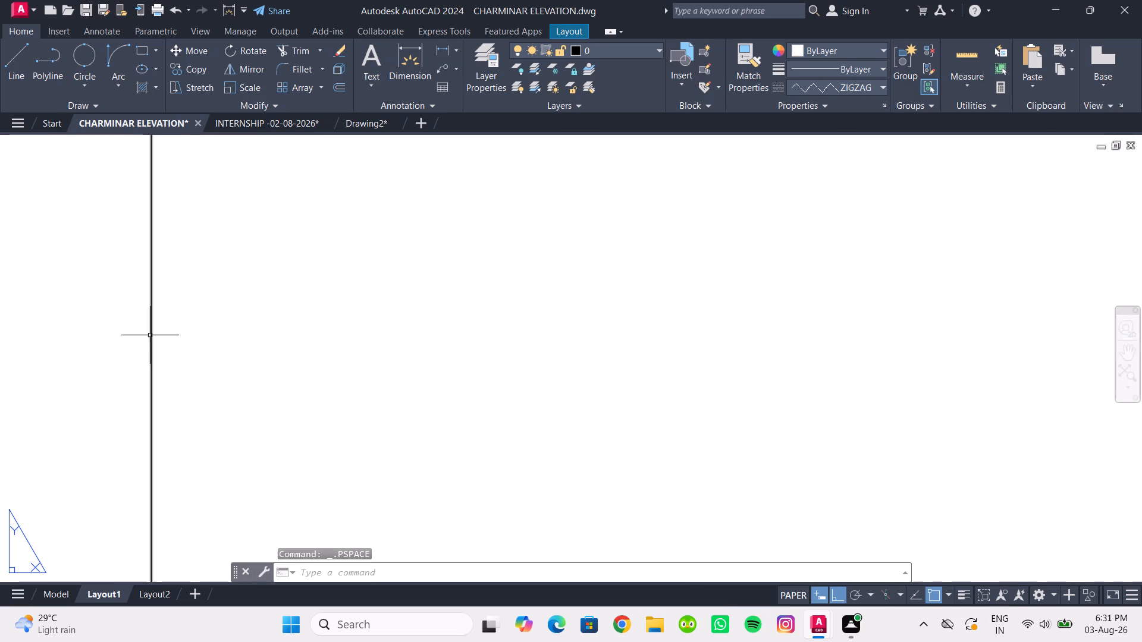
left_click(151, 339)
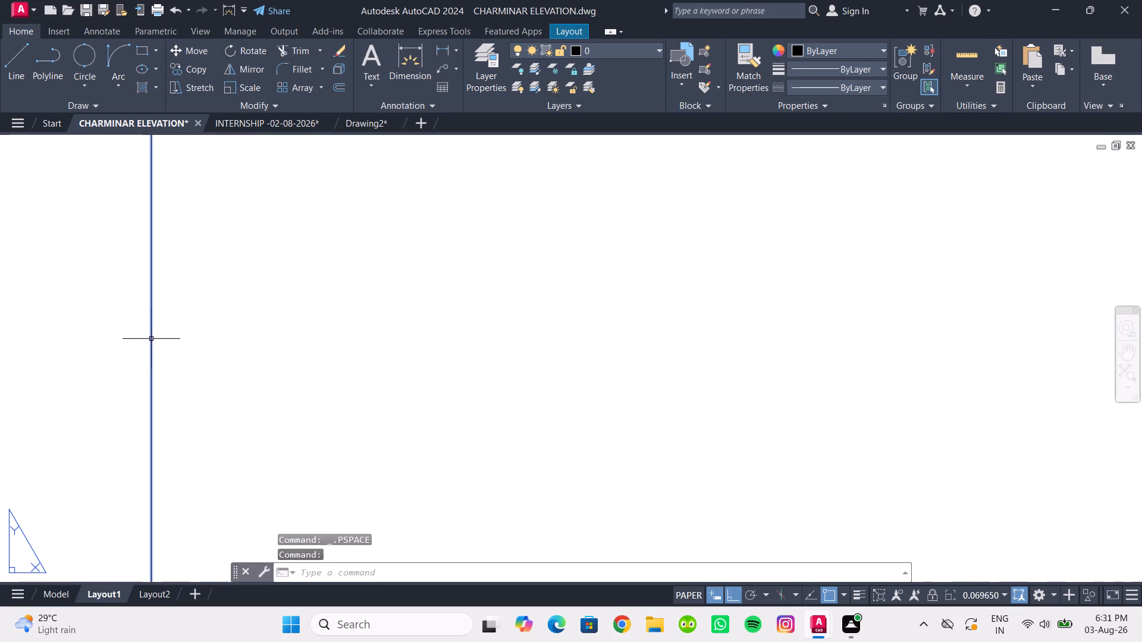
left_click(636, 49)
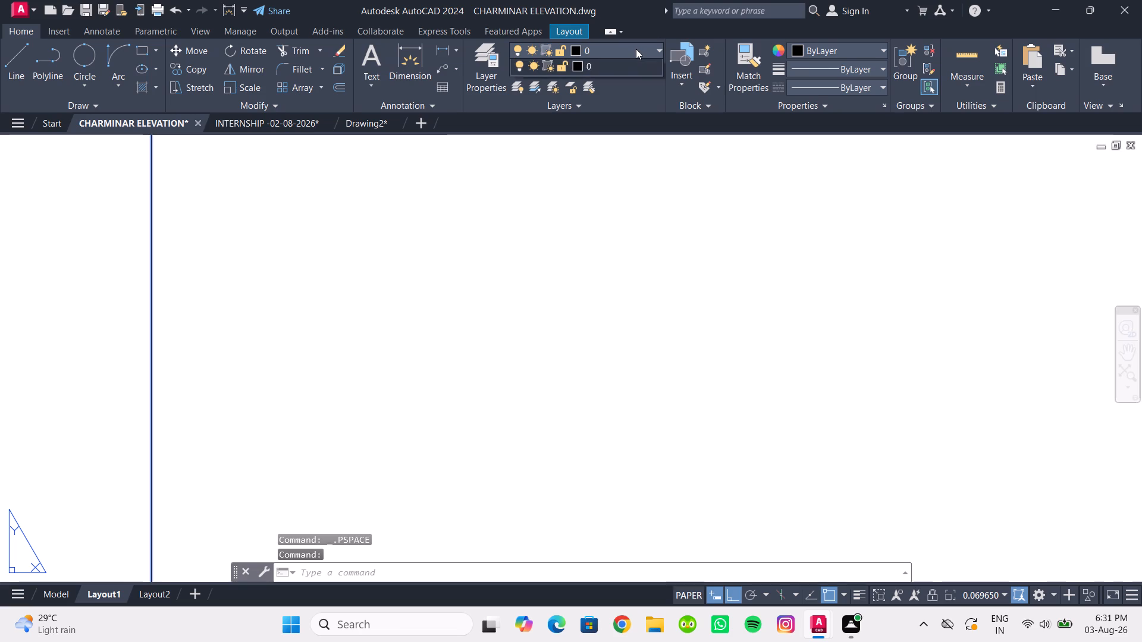
left_click(619, 51)
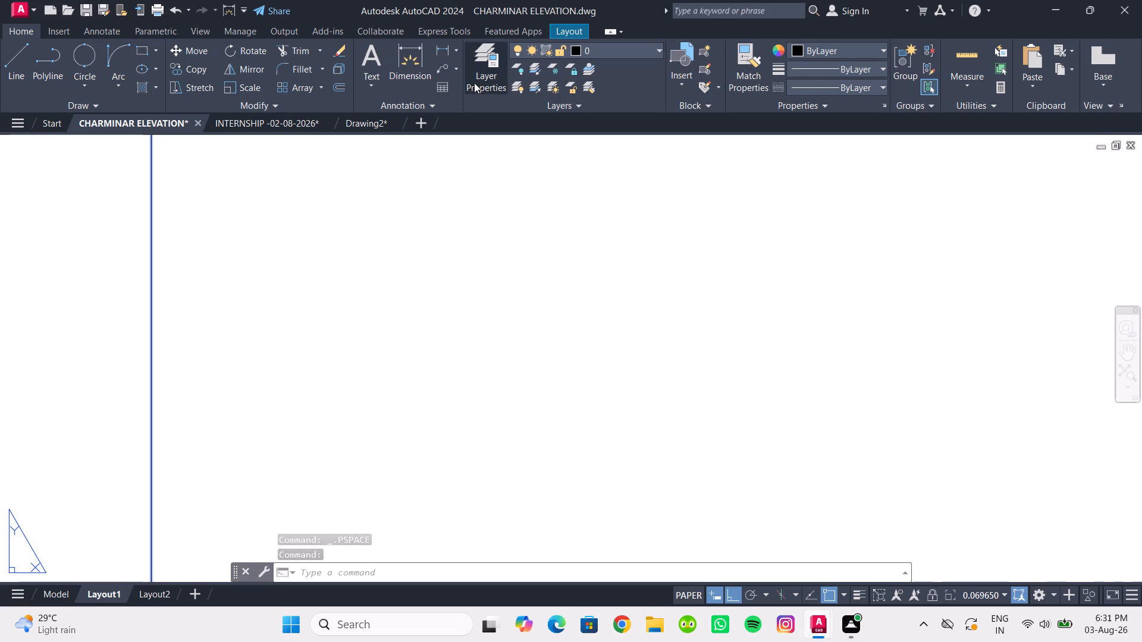
left_click(478, 82)
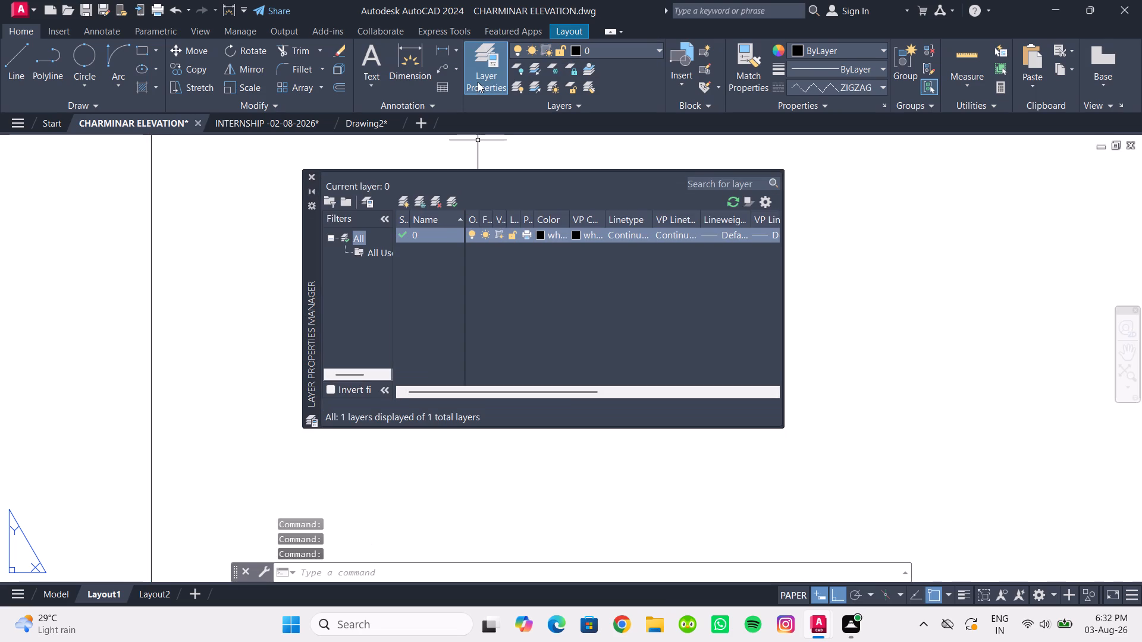
left_click(524, 234)
left_click(827, 257)
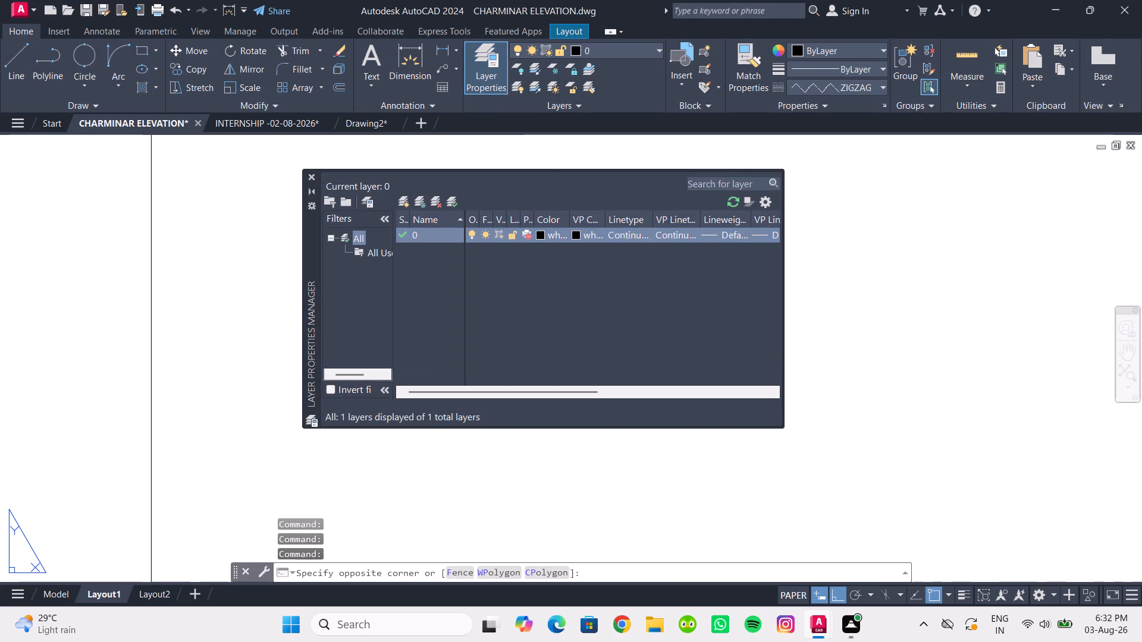
left_click(827, 257)
key("Escape")
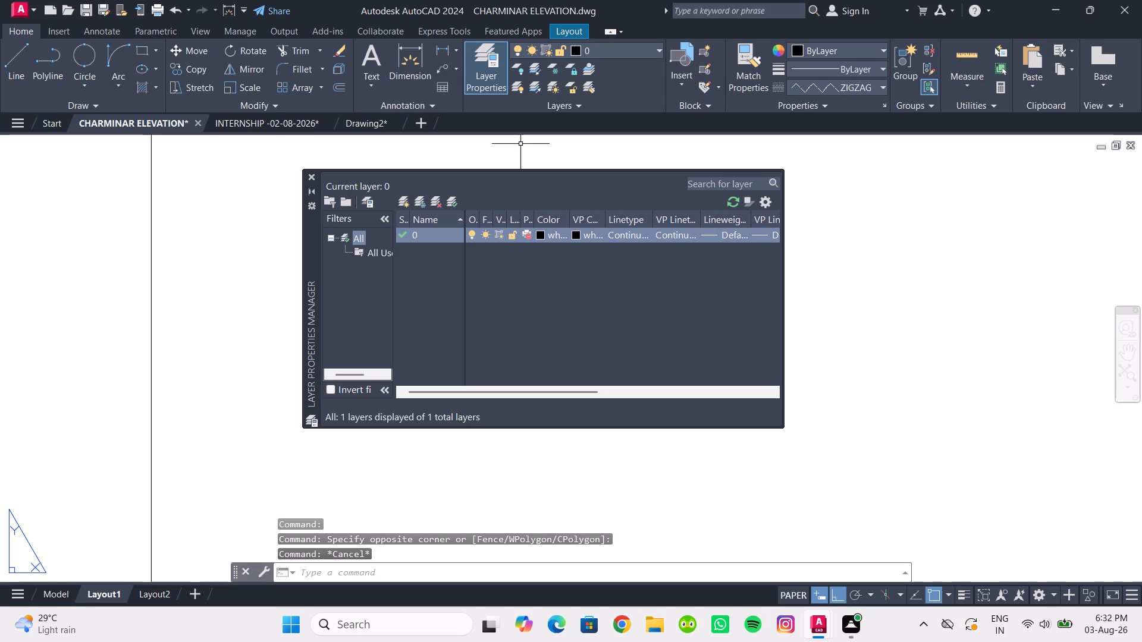
left_click(311, 175)
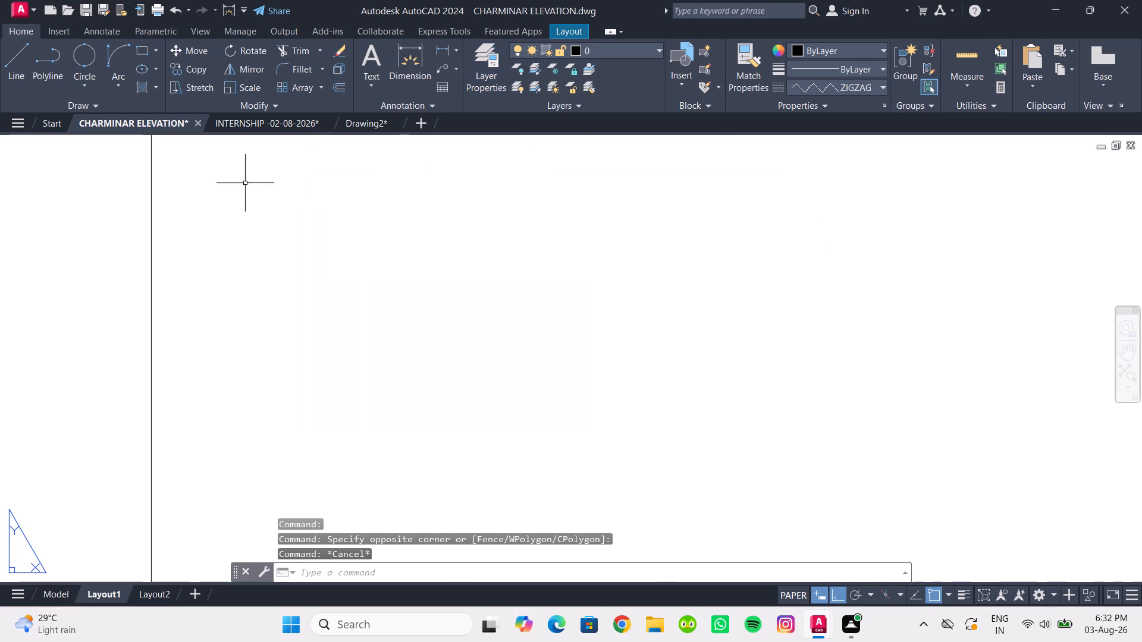
key("Escape")
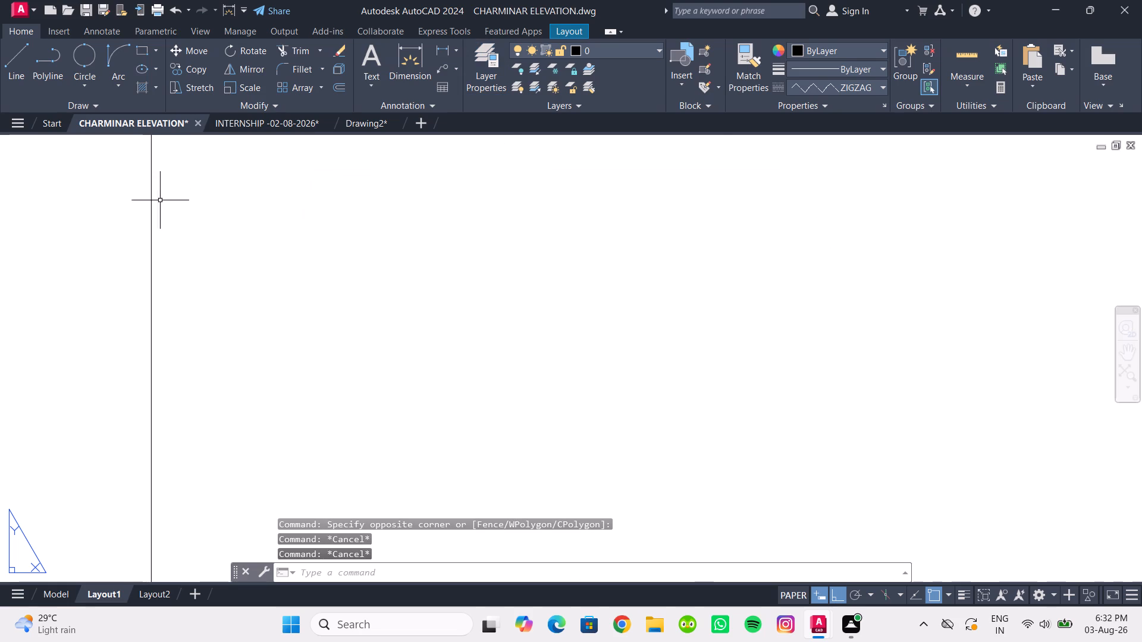
Open the plot preview of Layout1 with the DWG To PDF plotter on A3 paper.
scroll(240, 260, "down", 6, "ctrl")
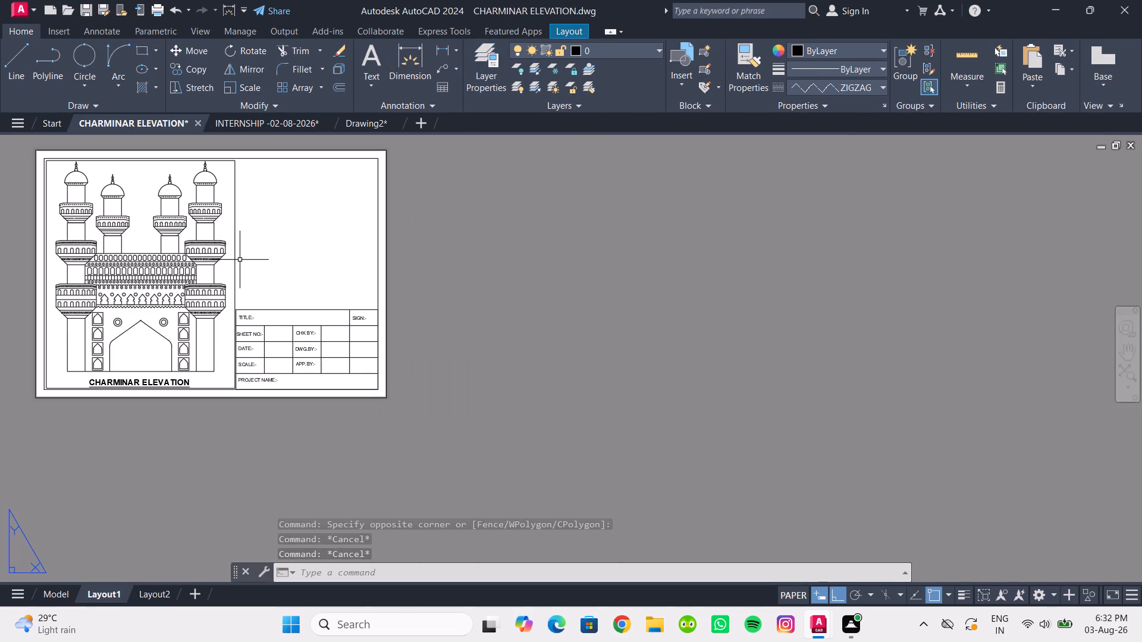
scroll(240, 260, "right", 1)
key("ctrl+p")
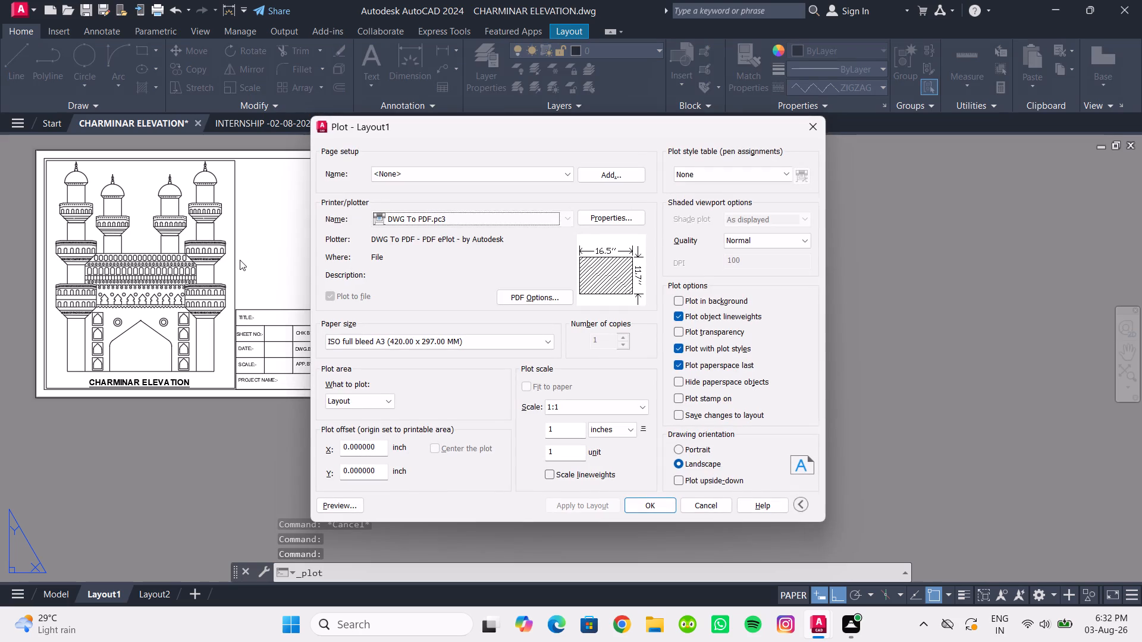
left_click(345, 503)
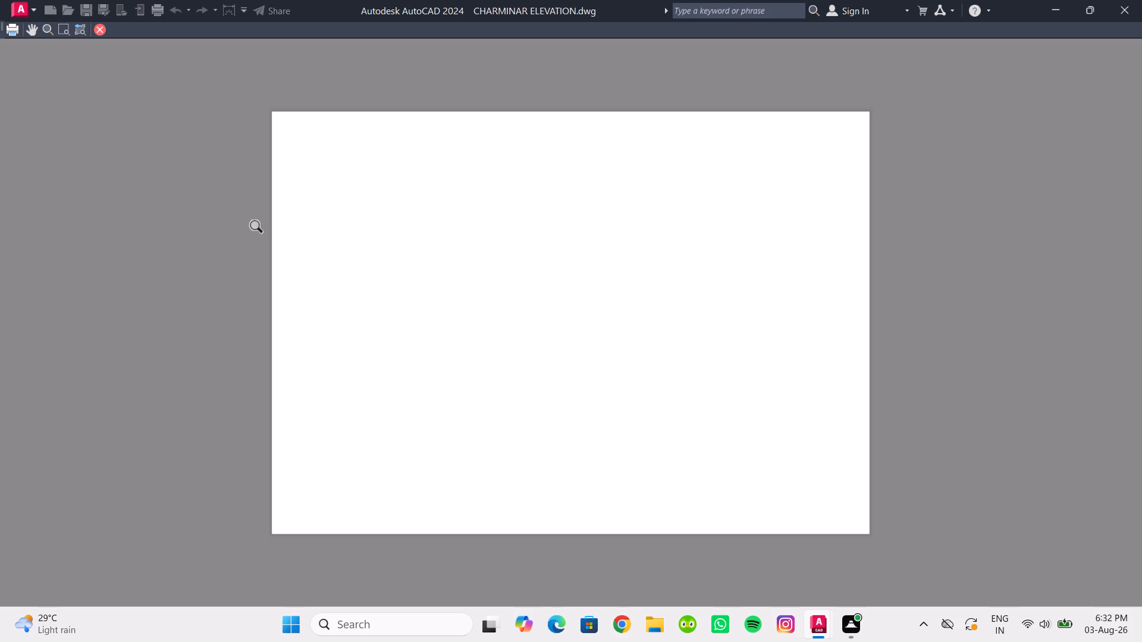
Leave the plot preview and turn plotting back on for layer 0 in the layer properties.
left_click(102, 26)
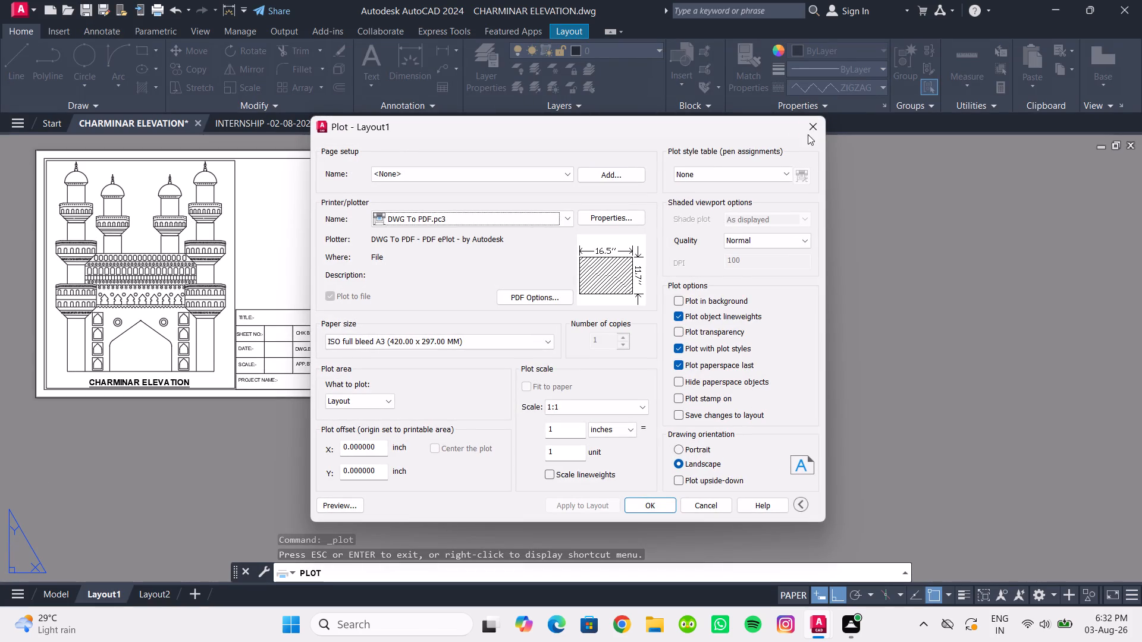
left_click(812, 128)
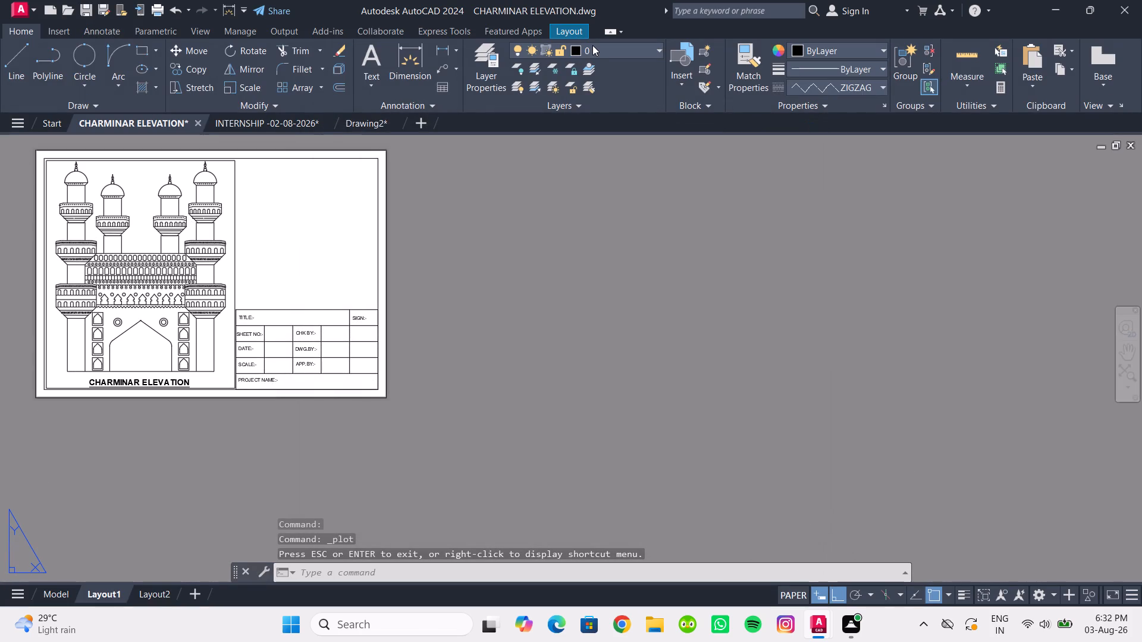
left_click(591, 45)
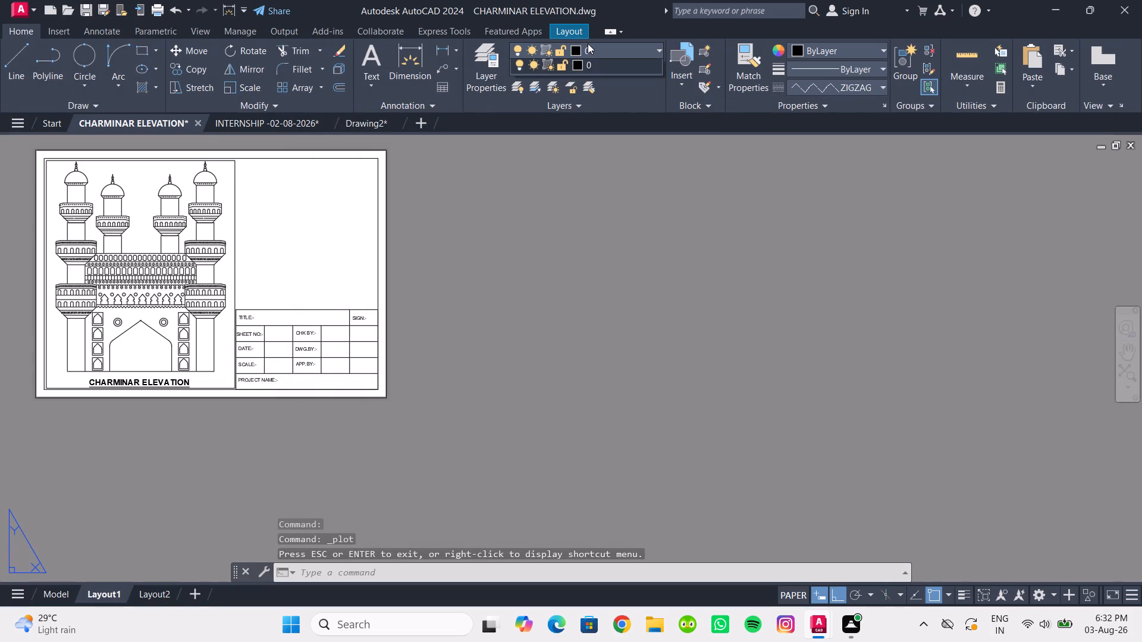
left_click(588, 45)
left_click(494, 58)
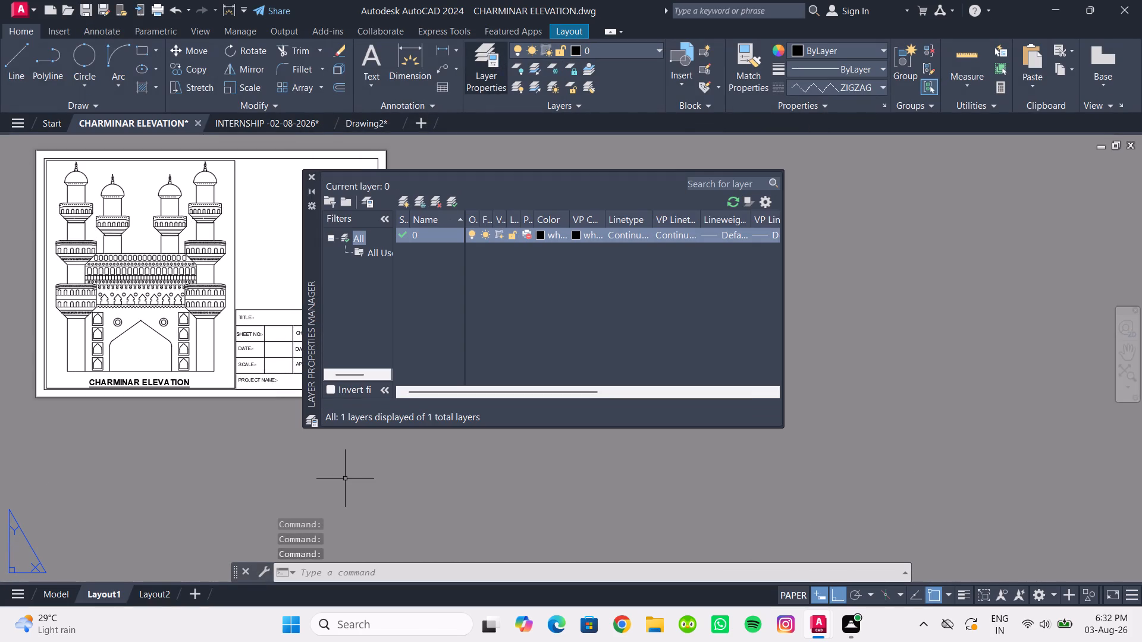
left_click(523, 232)
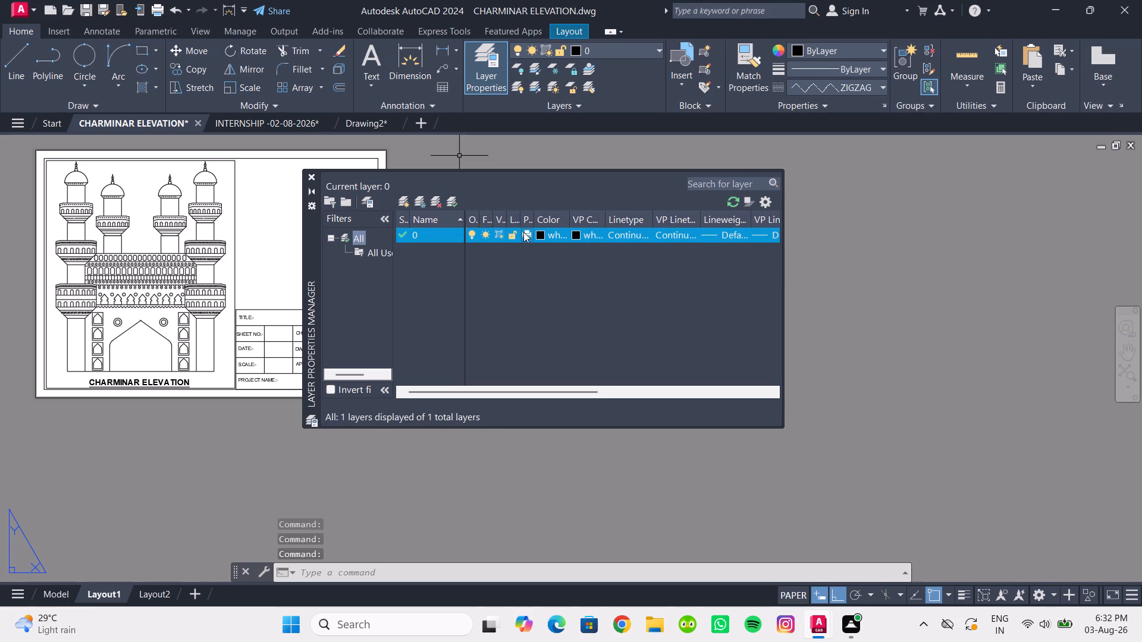
left_click(824, 323)
left_click(821, 310)
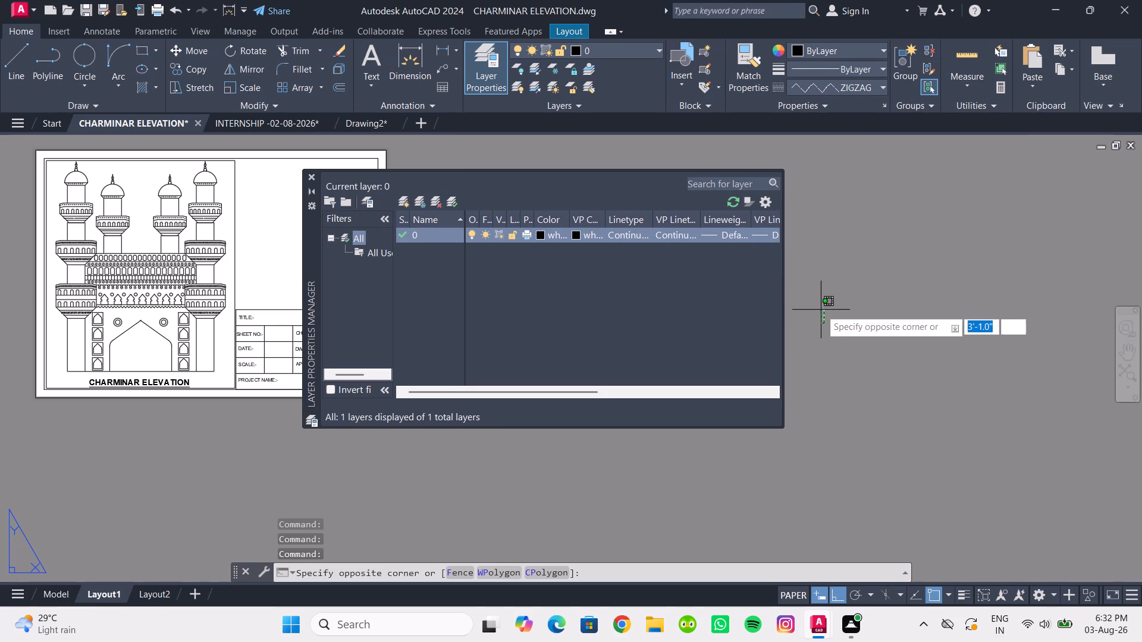
left_click(313, 175)
Preview the Layout1 plot with DWG To PDF on A3 paper, and close the preview without plotting.
key("ctrl+p")
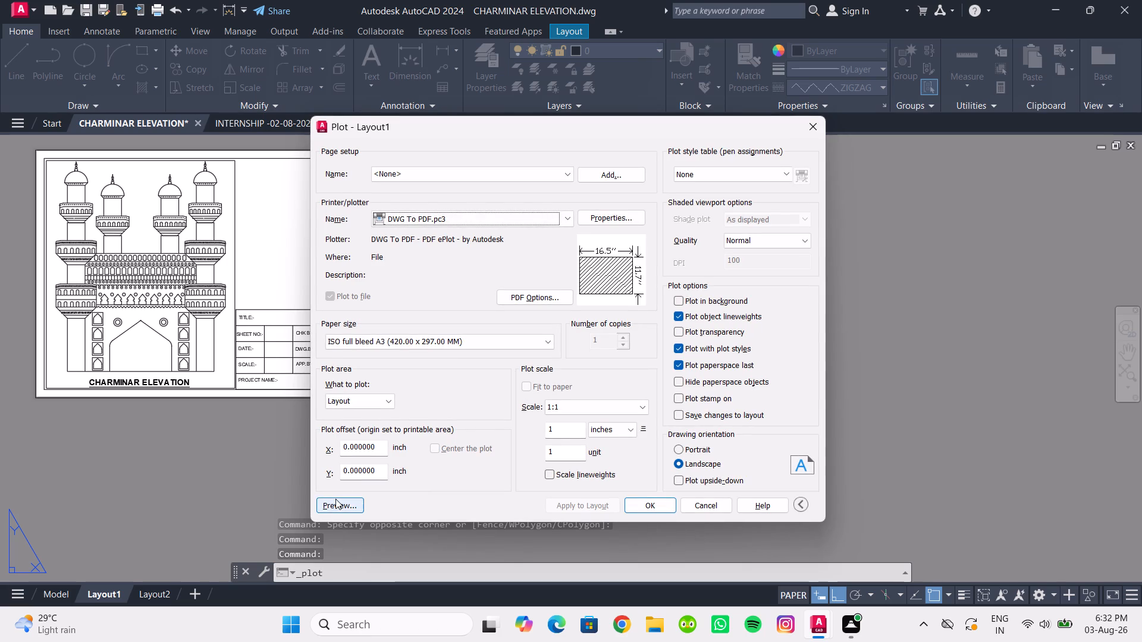
left_click(335, 499)
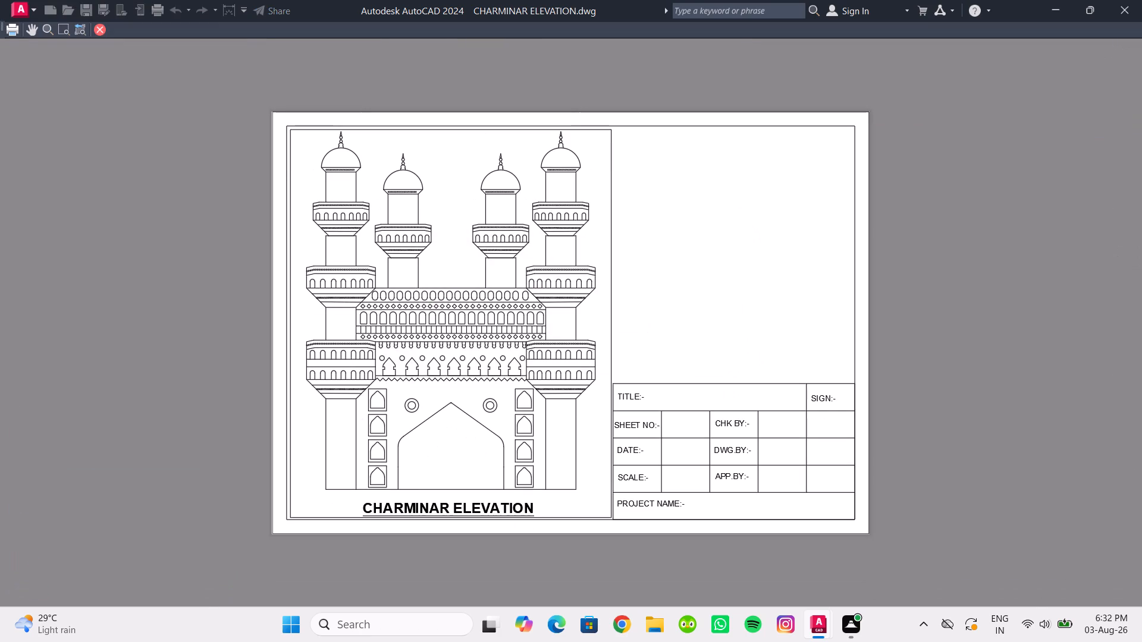
key("Escape")
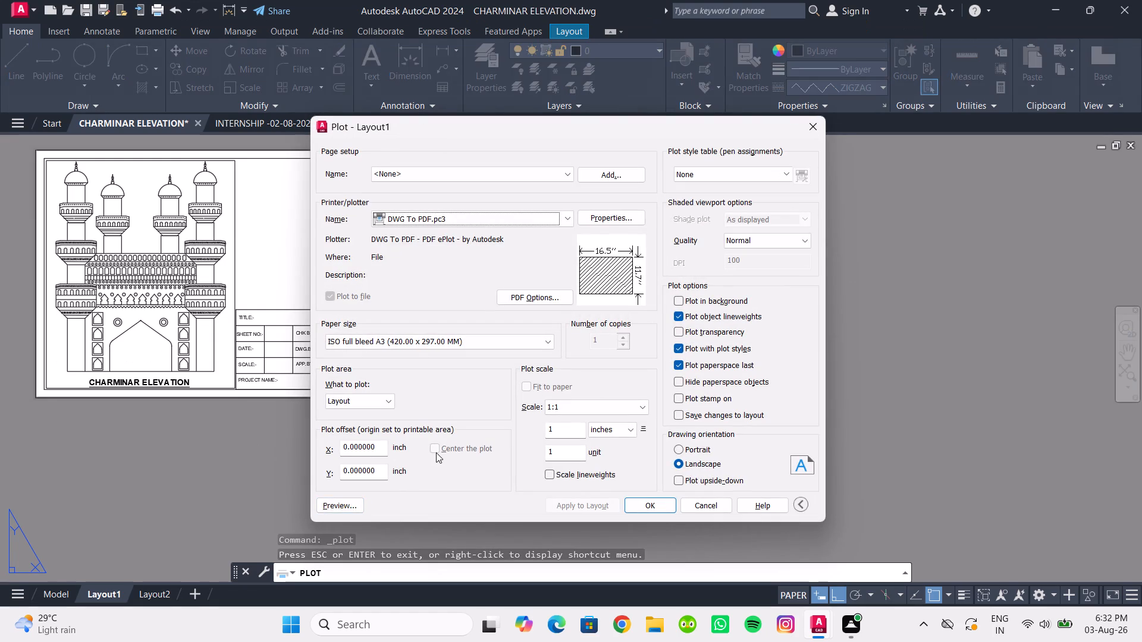
left_click(810, 132)
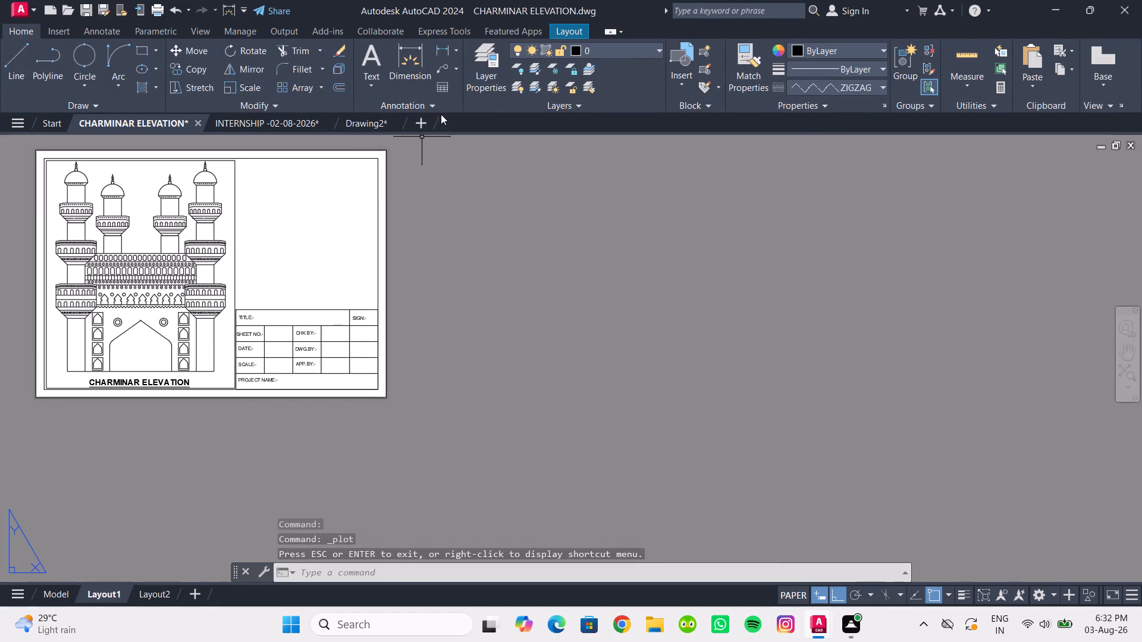
Create a new layer named DEFPOINT with plotting turned off and index color 102.
left_click(487, 72)
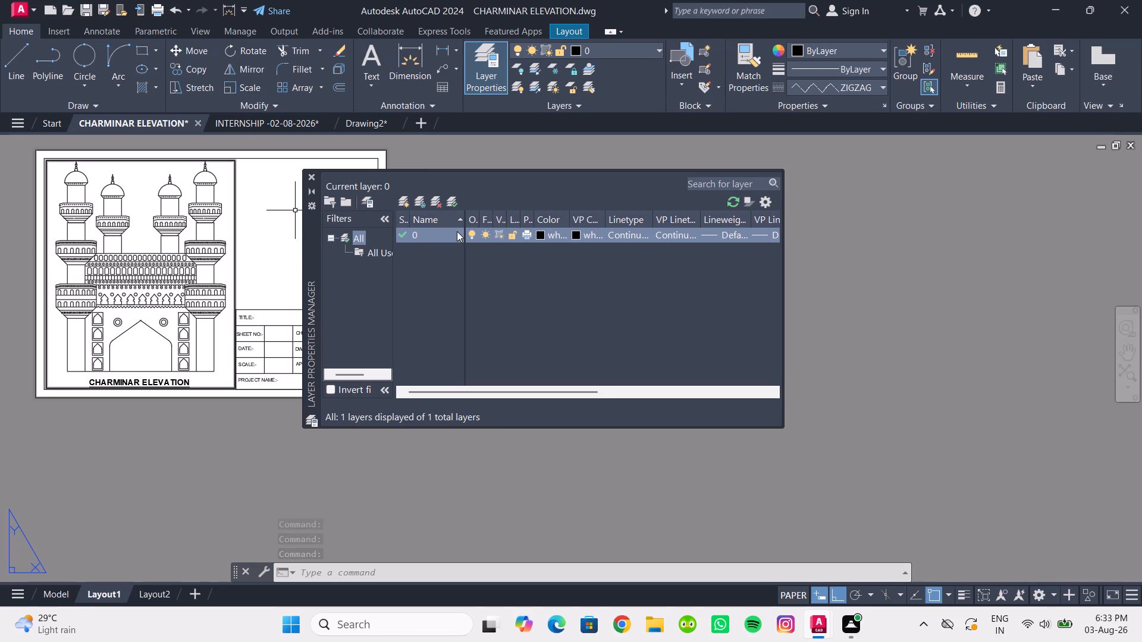
left_click(404, 203)
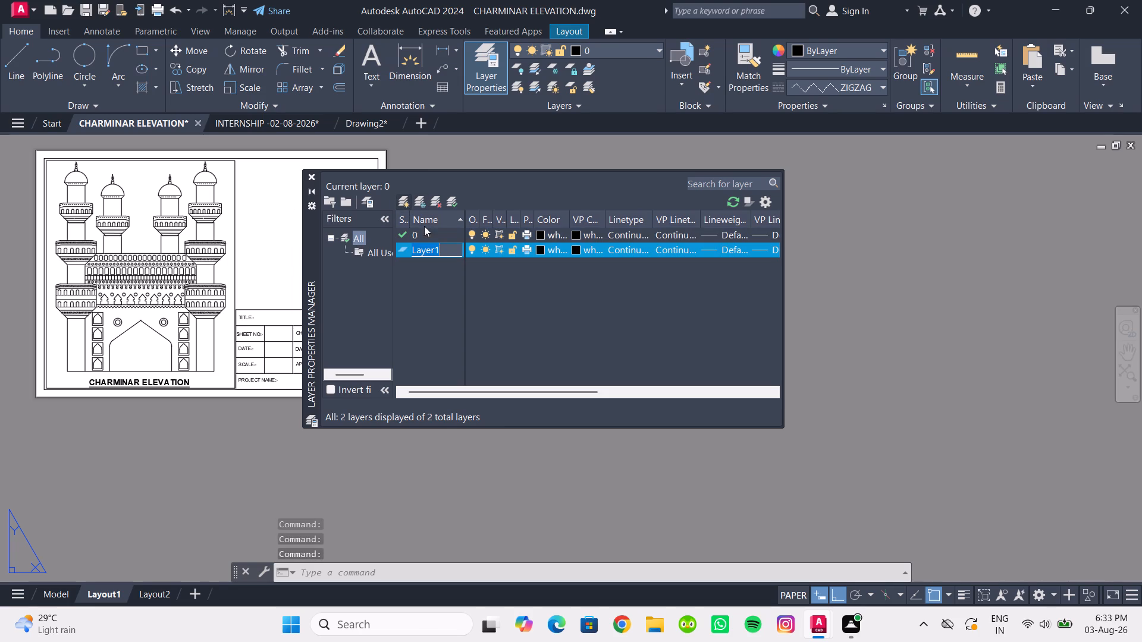
type("DEF")
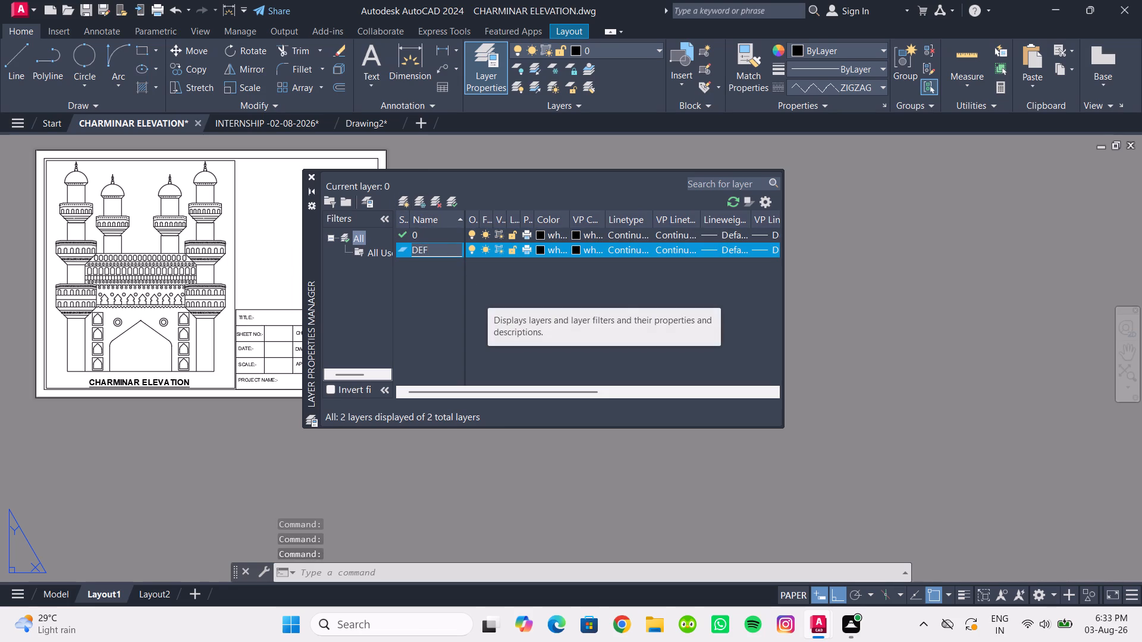
type("POINT")
left_click(525, 247)
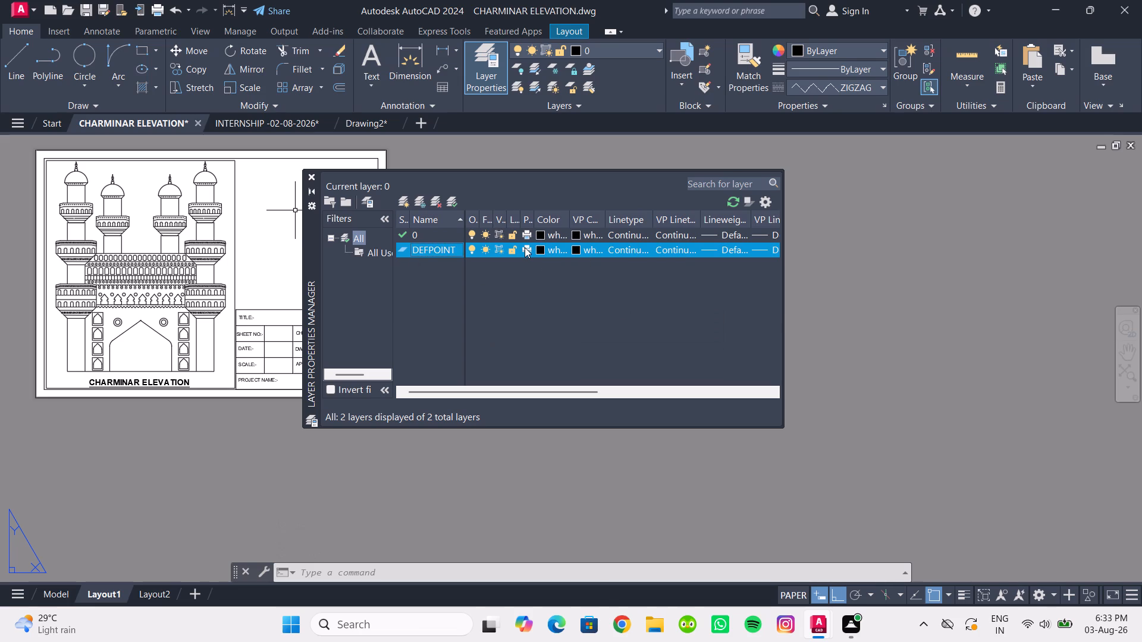
left_click(539, 247)
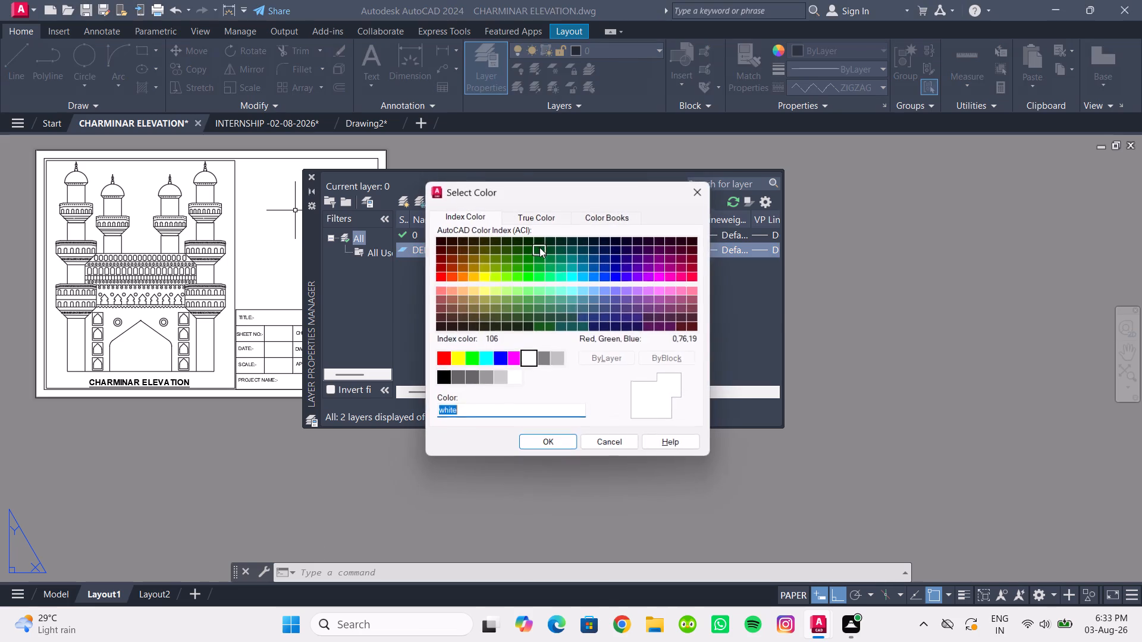
left_click(541, 272)
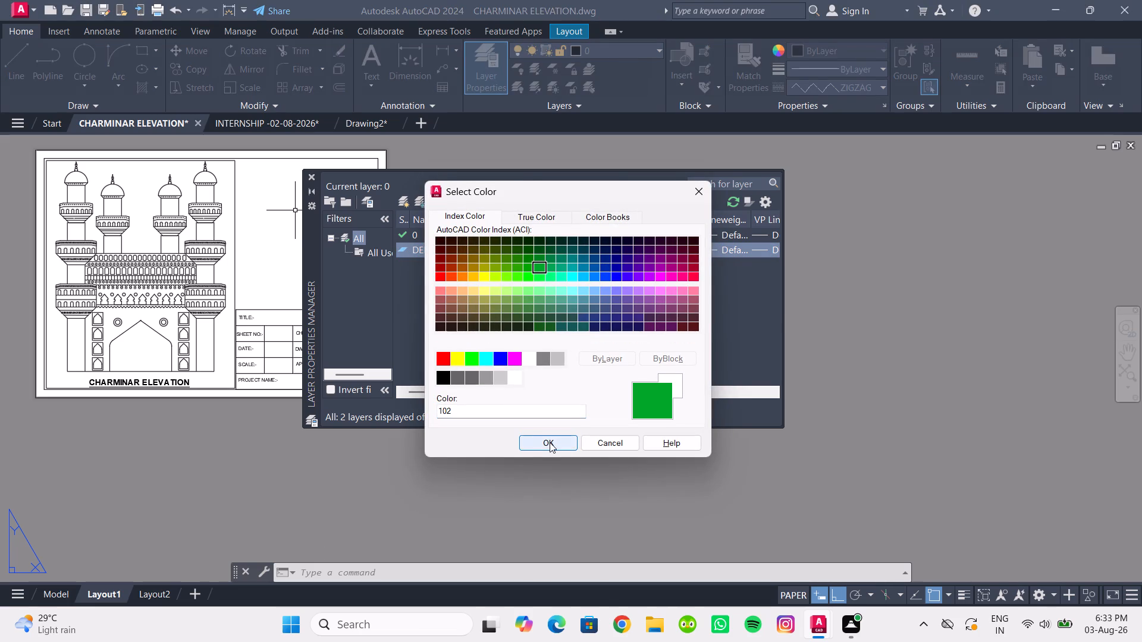
left_click(550, 442)
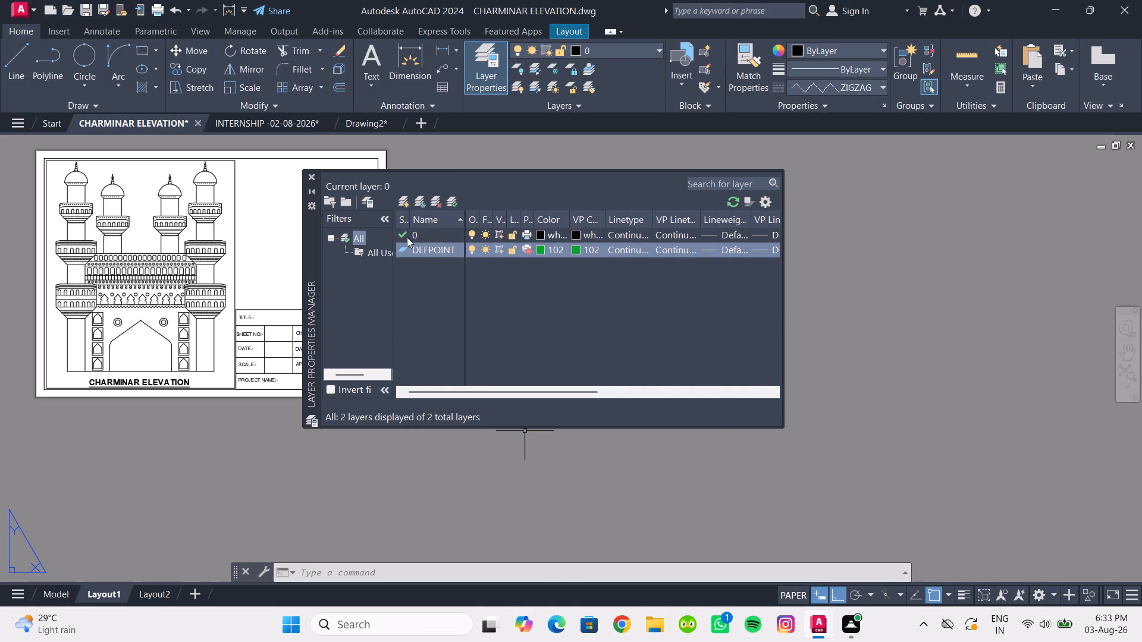
left_click(309, 176)
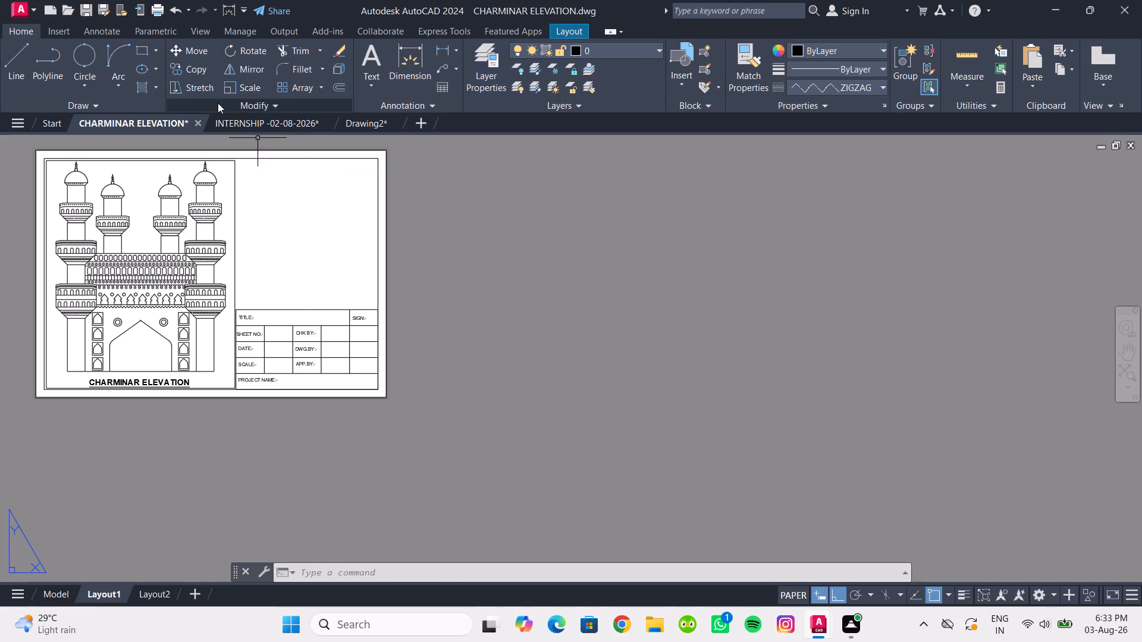
Move the viewport frame around the elevation onto the DEFPOINT layer and clear the selection.
left_click(236, 194)
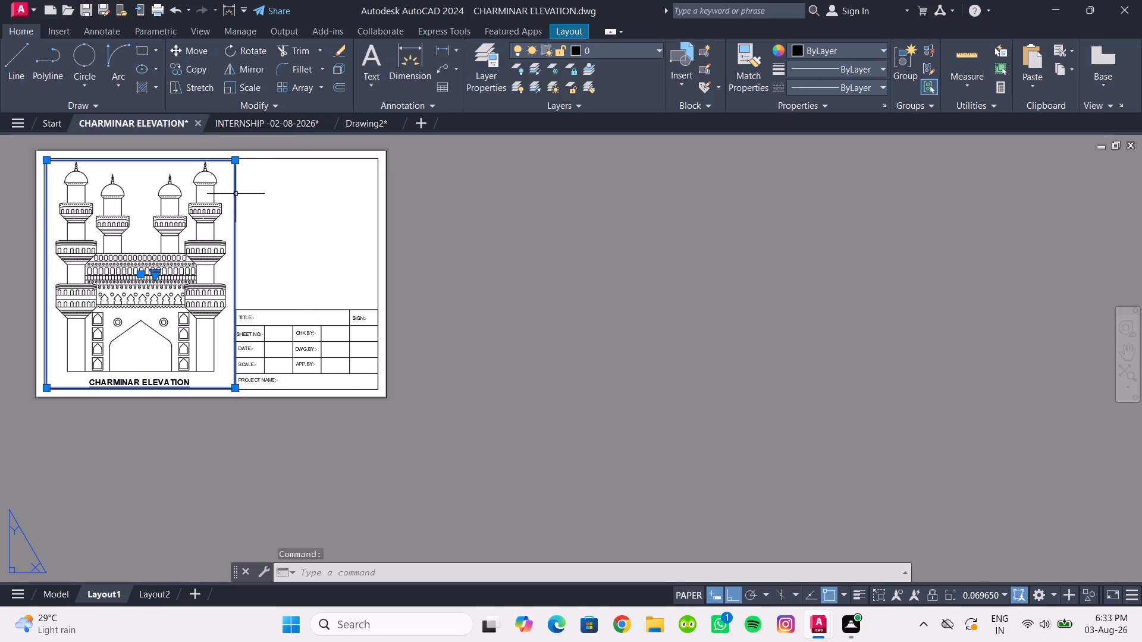
left_click(610, 55)
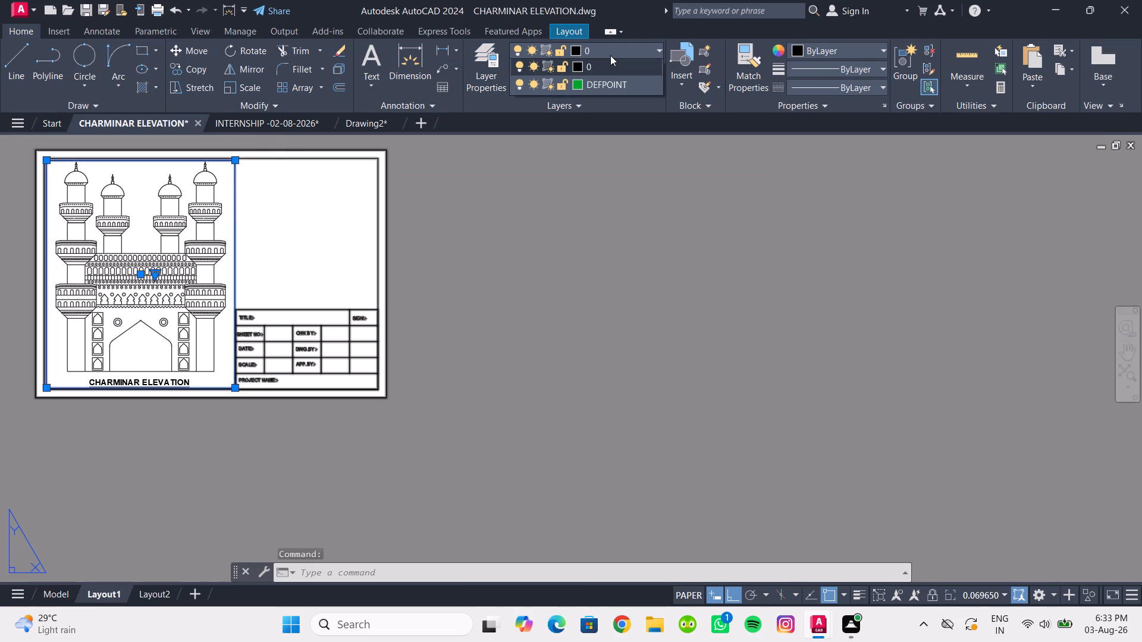
left_click(598, 83)
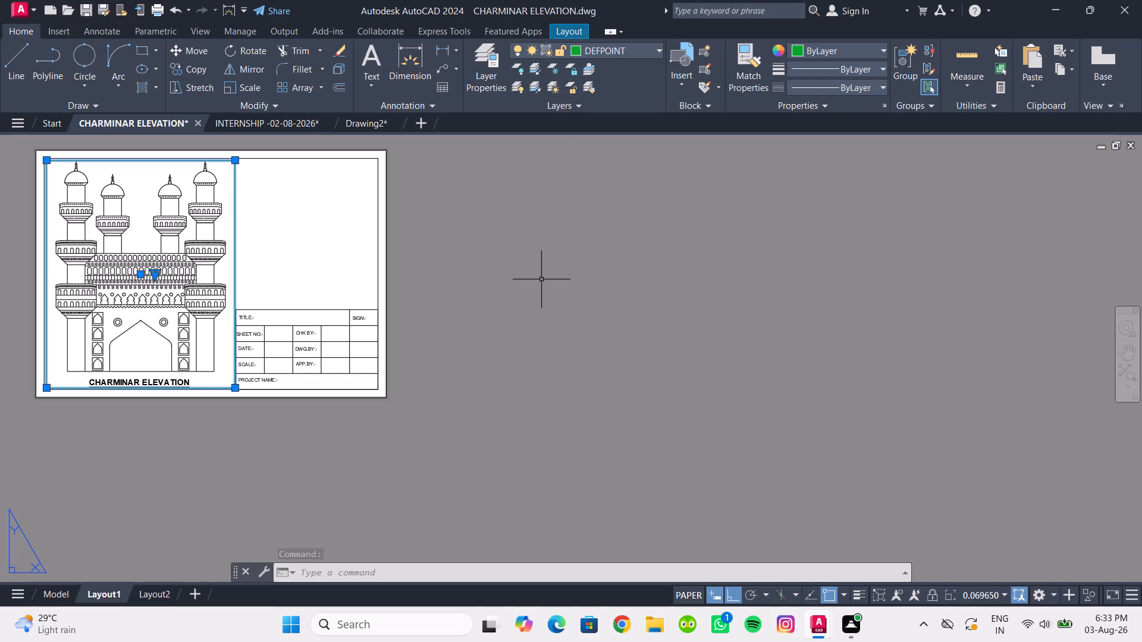
key("Escape")
key("Escape")
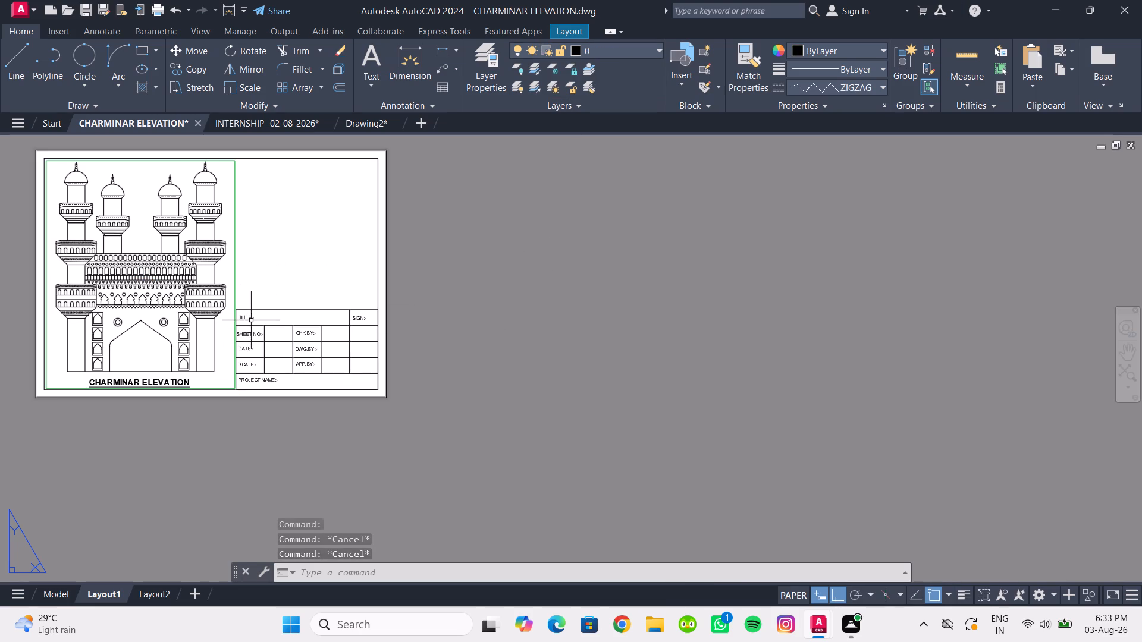
Open the INTERN title block's attributes for editing and set PROJECT NAME to CHARMINAR ELEVATION.
scroll(251, 320, "up", 1, "ctrl")
double_click(236, 313)
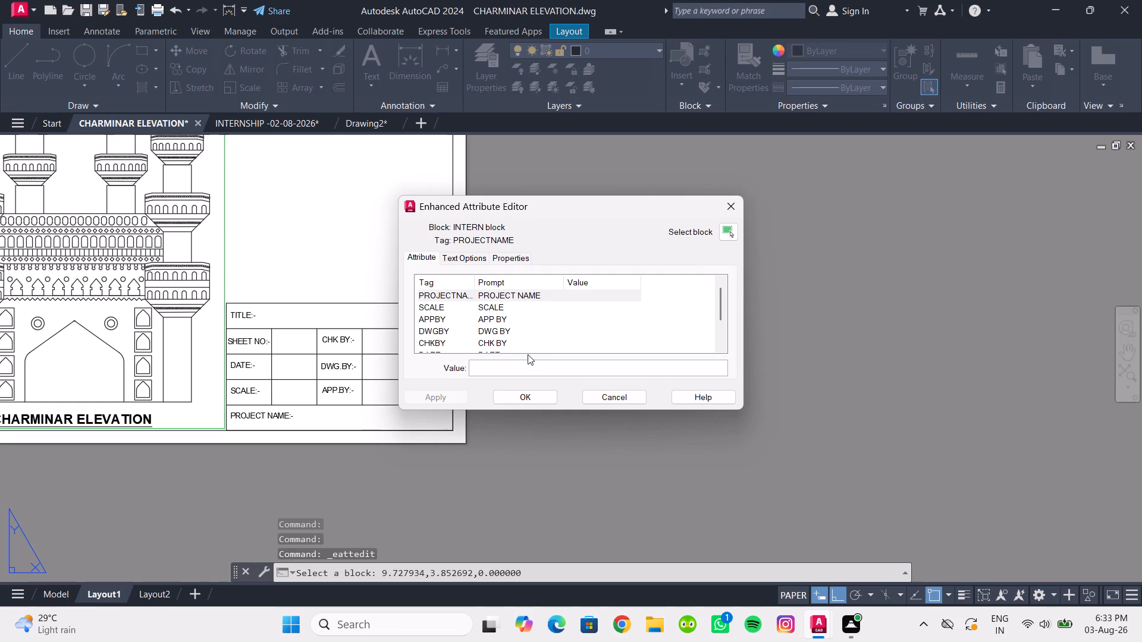
type("CHAR")
type("MINAR E")
type("LE")
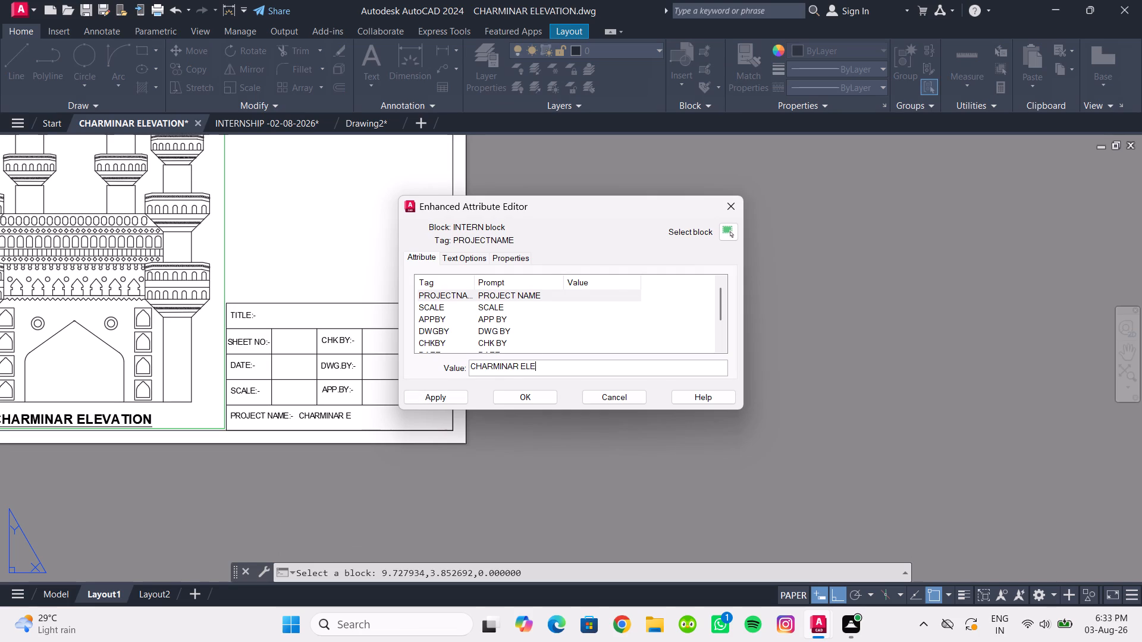
type("VATIO")
type("M]")
key("BackSpace")
key("BackSpace")
key("n")
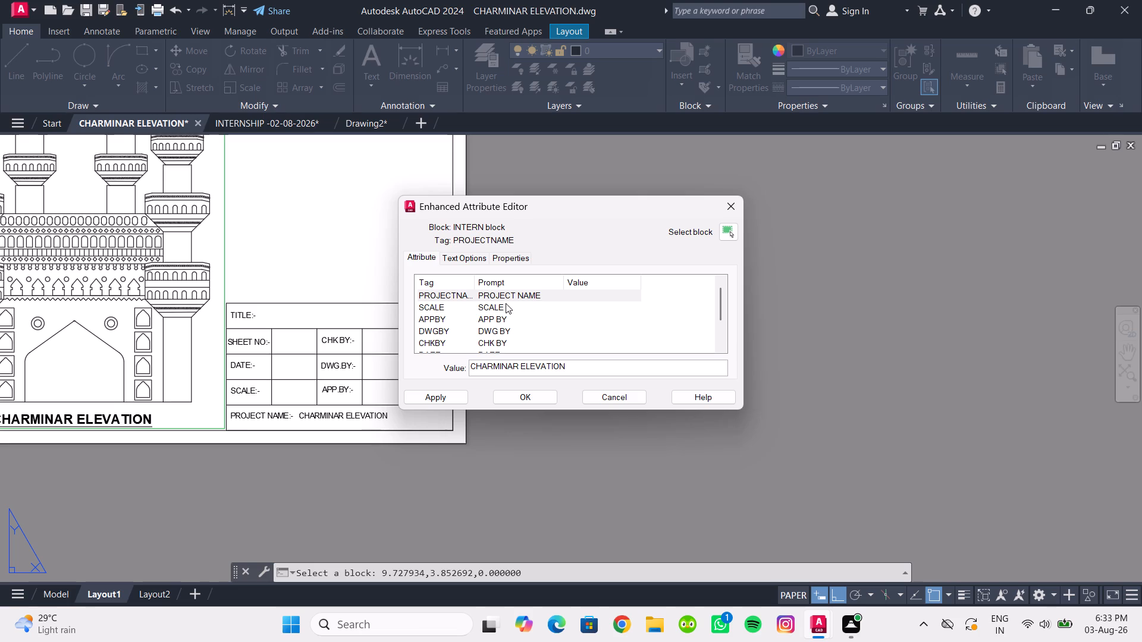
Set the title block's SCALE attribute to 1:100.
left_click(506, 303)
left_click(497, 365)
key("1")
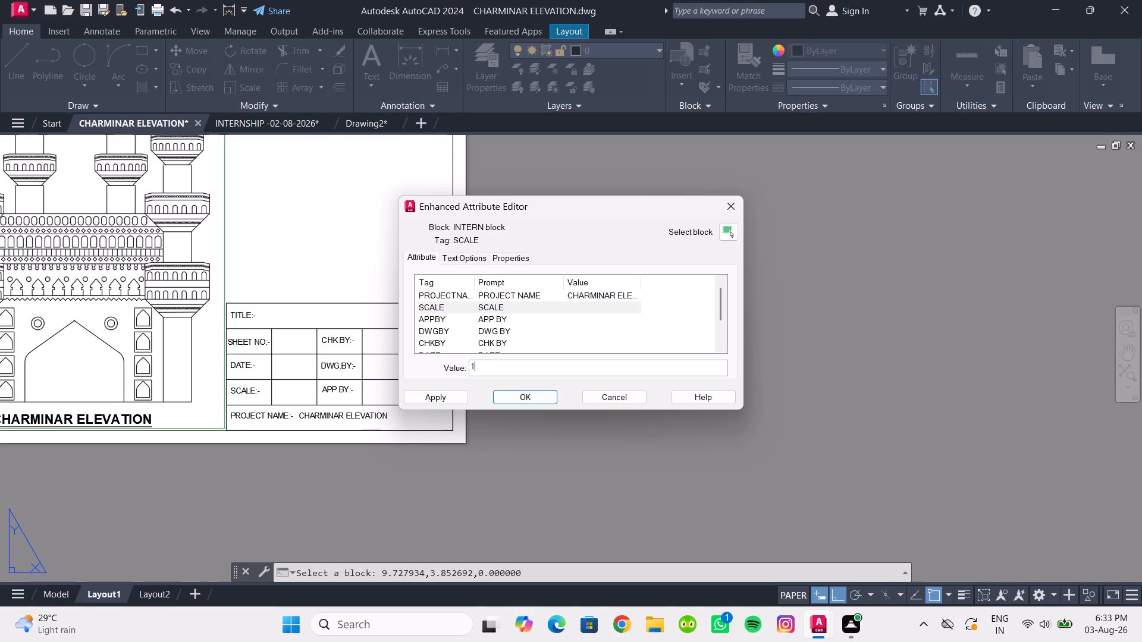
key("shift+colon")
type("100")
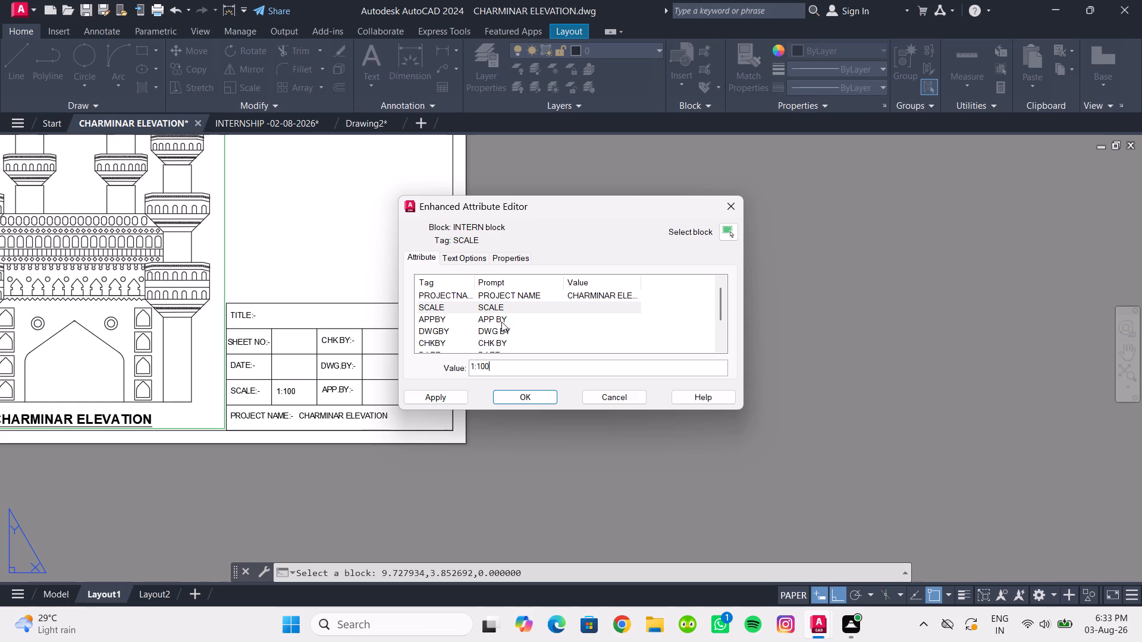
Fill in the title block's APP BY and DWG BY attributes with the drafter's first name.
left_click(501, 322)
left_click(504, 365)
type("NITHEESH")
left_click_drag(560, 209, 597, 209)
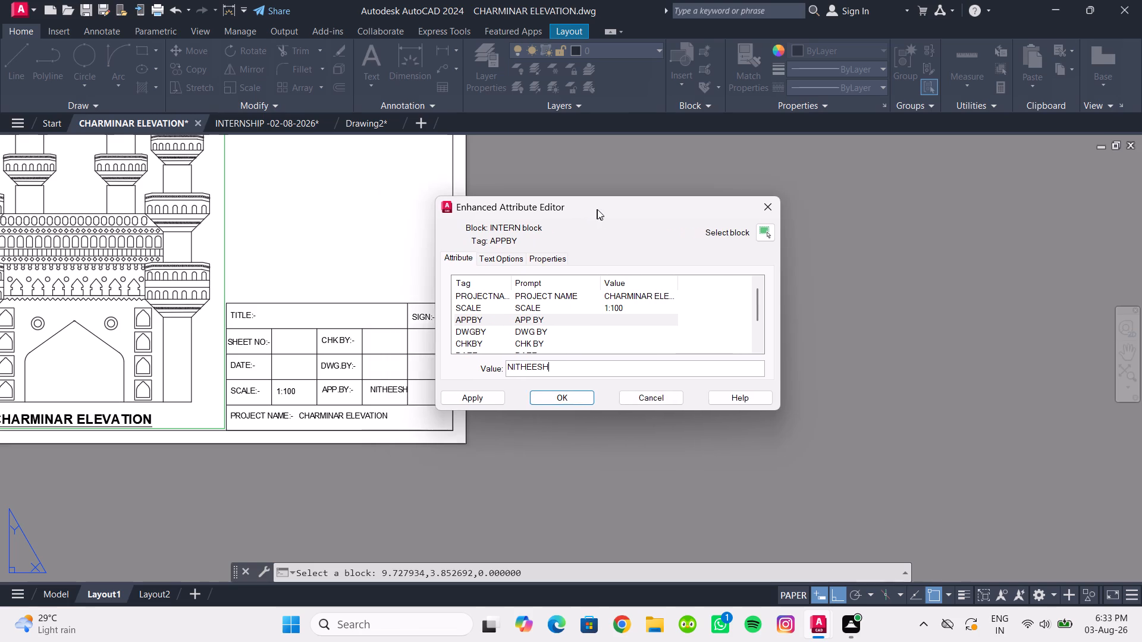
left_click_drag(597, 209, 636, 206)
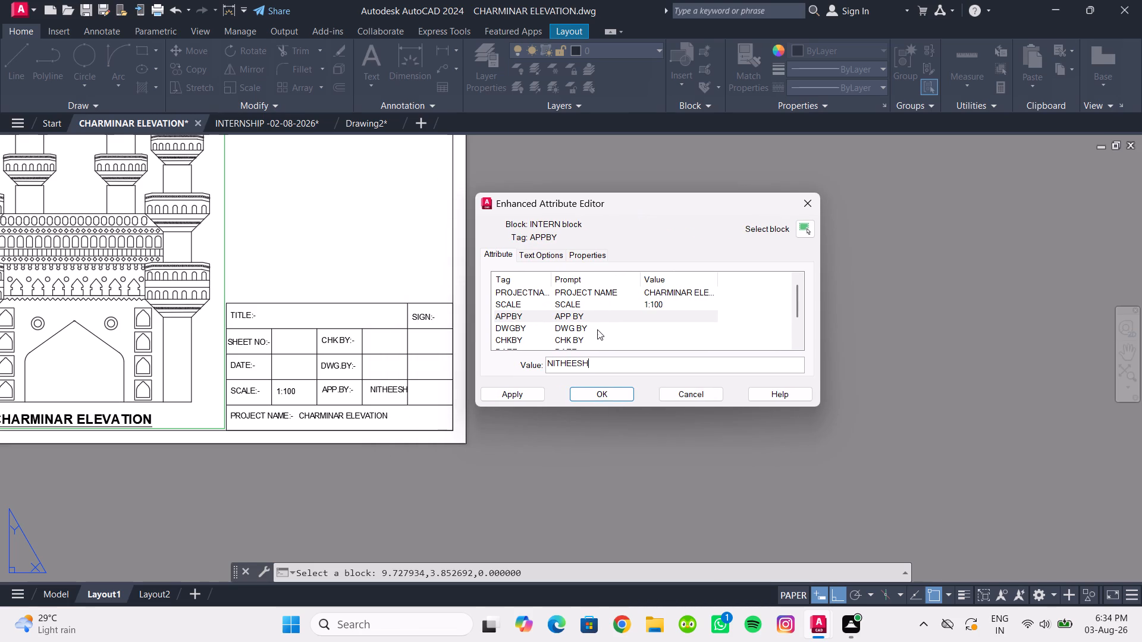
left_click(594, 326)
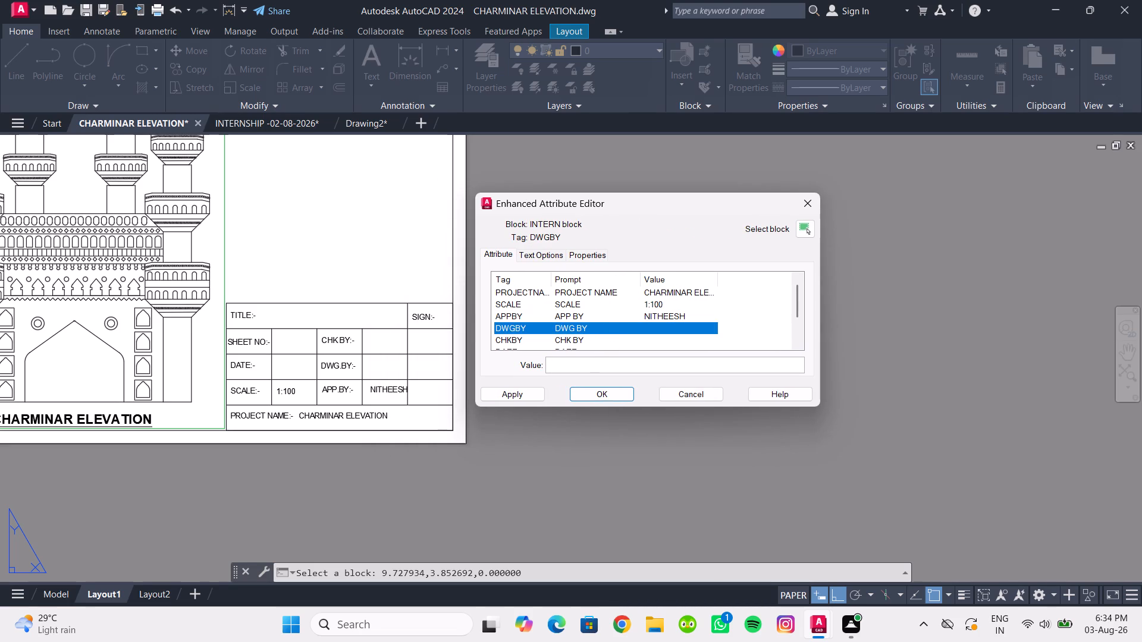
left_click(585, 366)
type("NITHEESH")
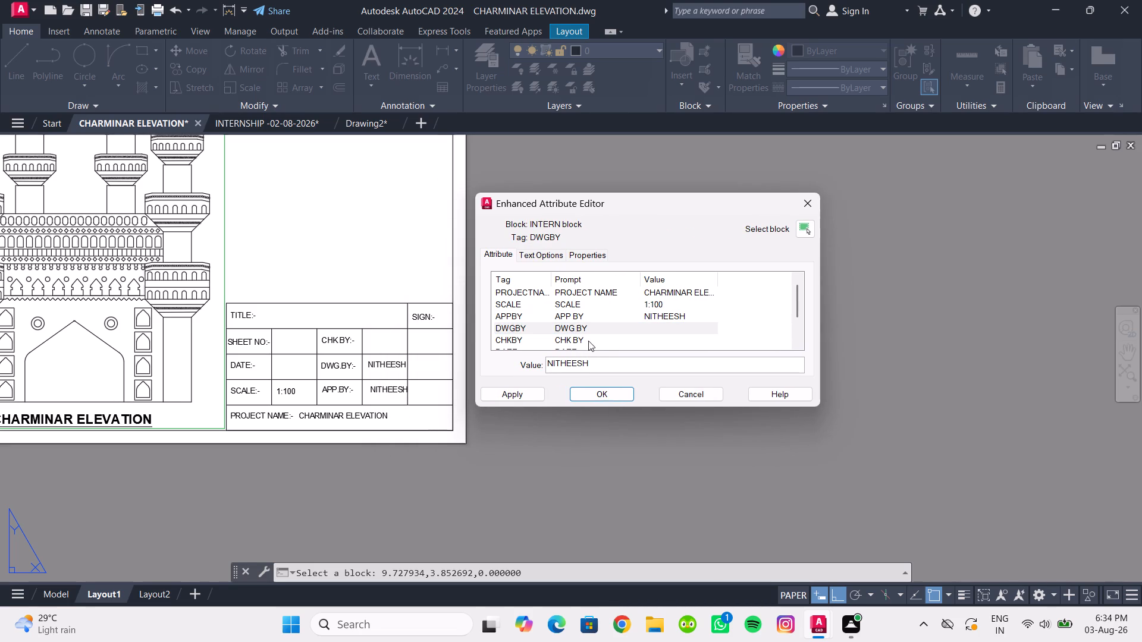
Fill in the title block's CHK BY attribute with the drafter's first name and set DATE to 03/08/26.
left_click(589, 338)
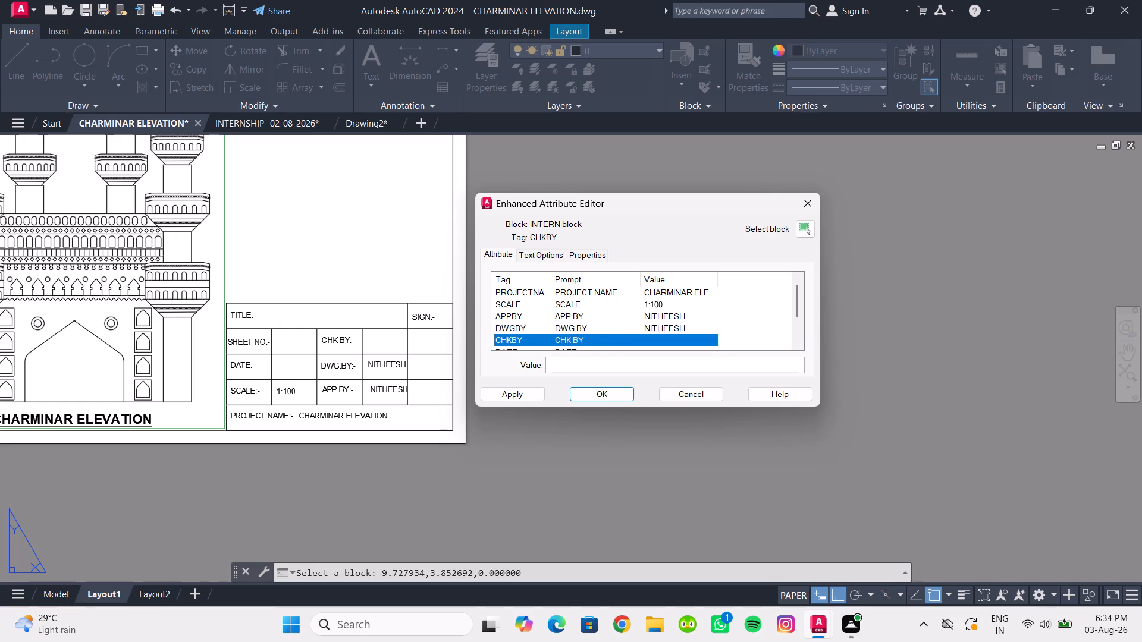
left_click(596, 365)
type("NITHEESH")
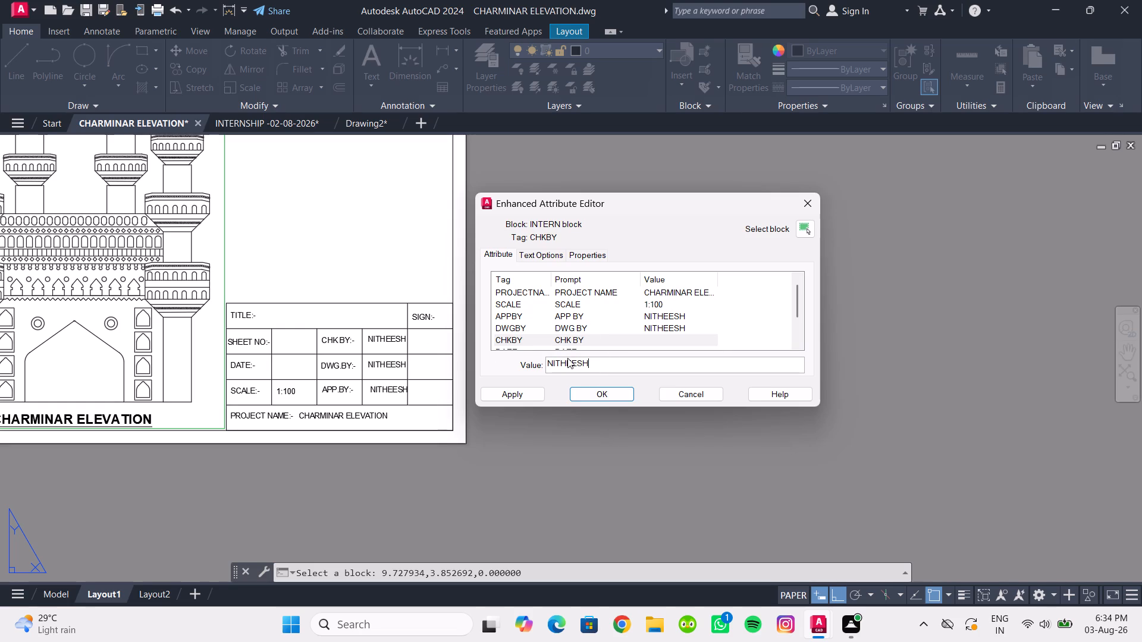
scroll(592, 331, "down", 2)
left_click(586, 317)
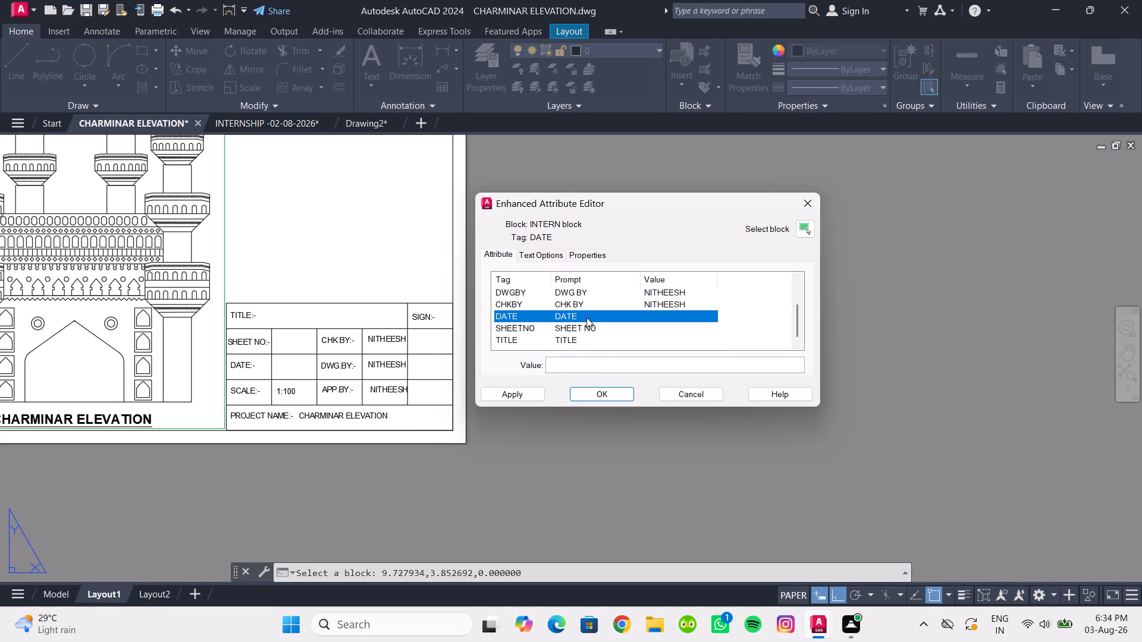
left_click(573, 370)
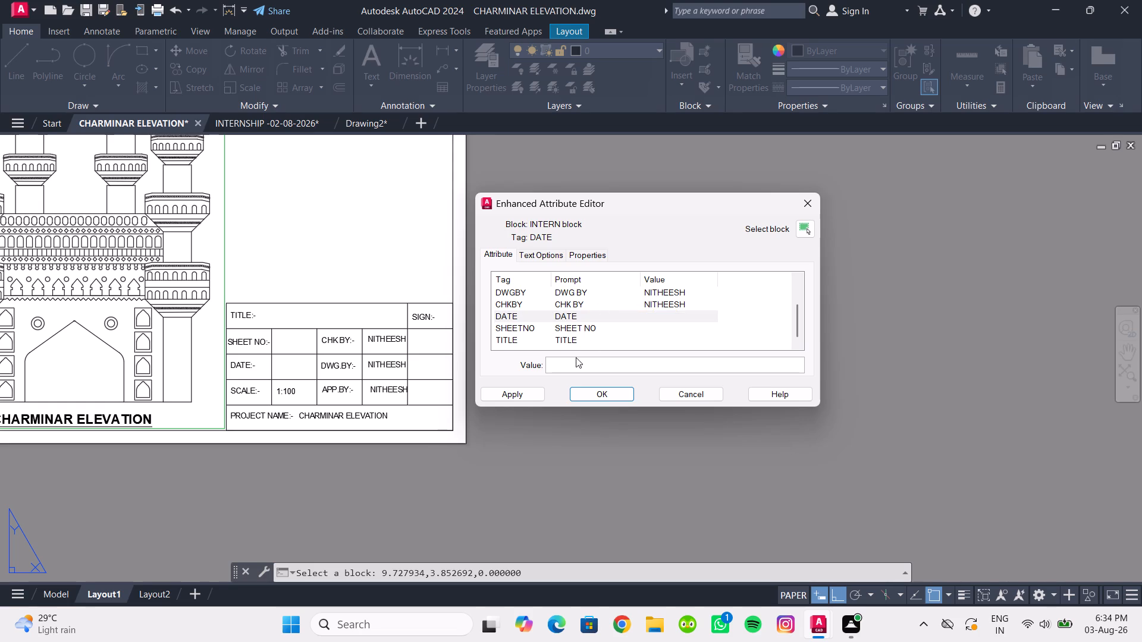
type("03/0")
type("8/2")
key("6")
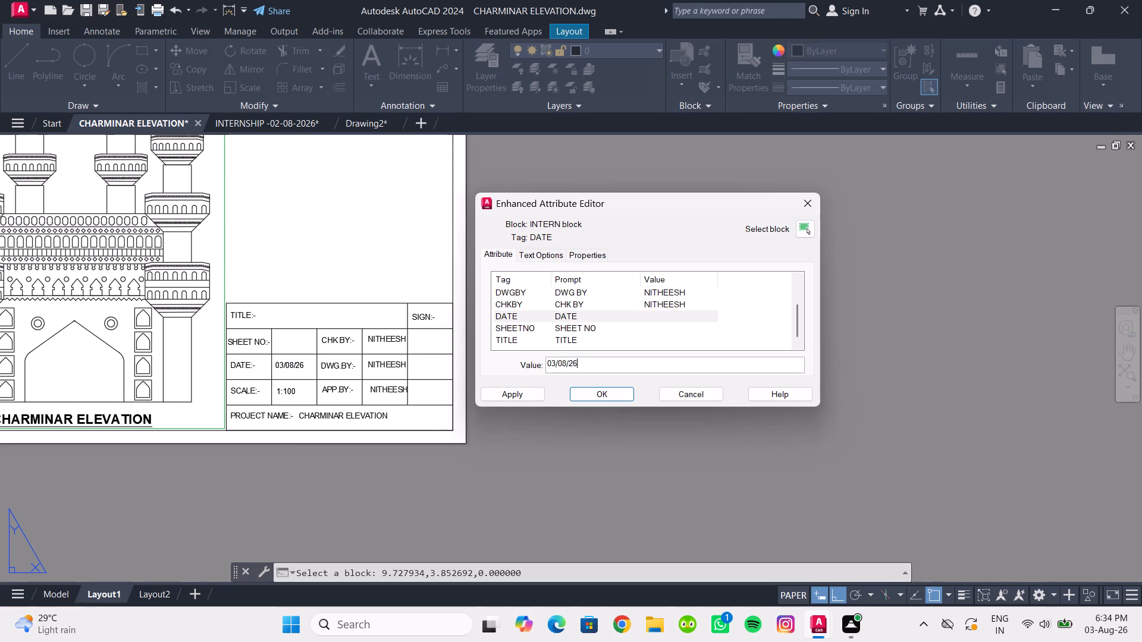
Set the title block's SHEET NO to 01 and TITLE to CHARMINAR ELEVATION, and accept the attribute edits.
left_click(596, 328)
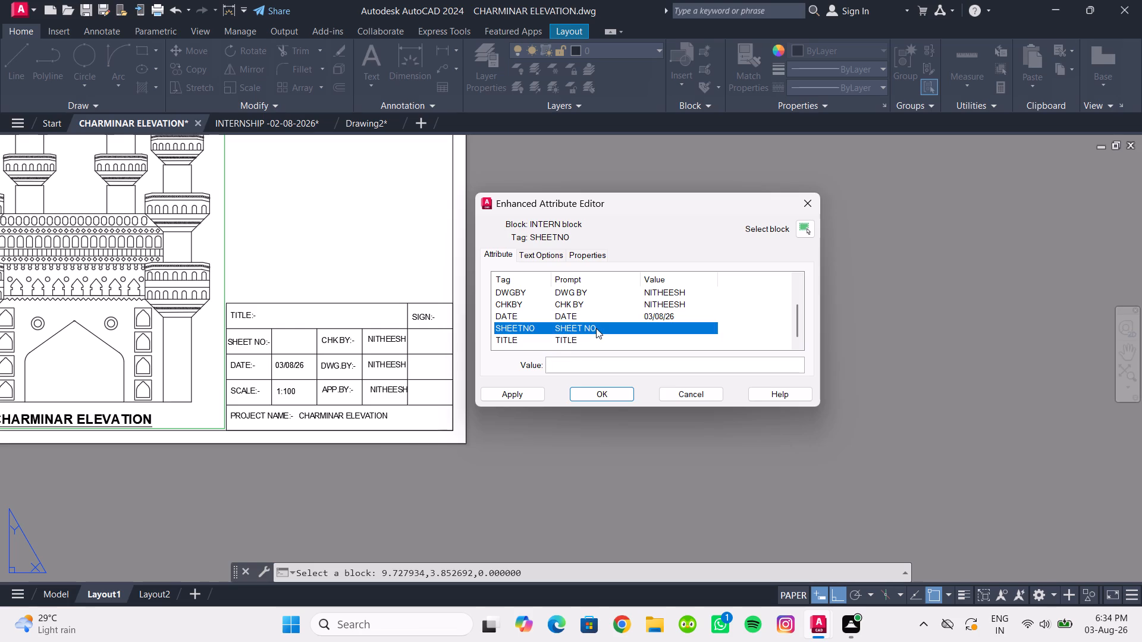
left_click(597, 374)
left_click(585, 368)
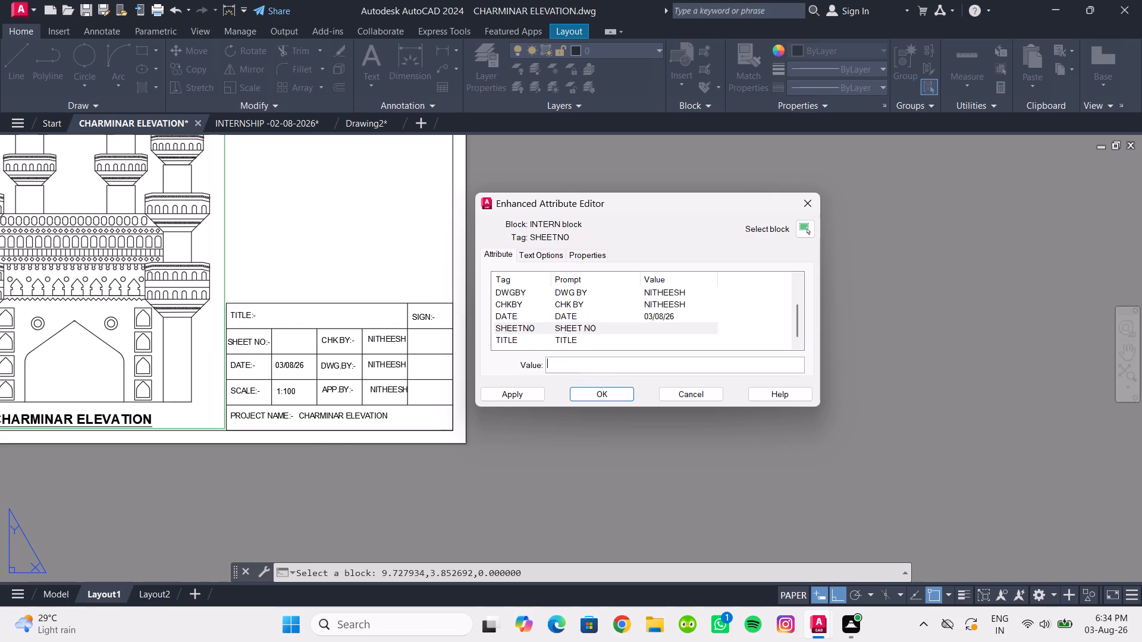
type("01")
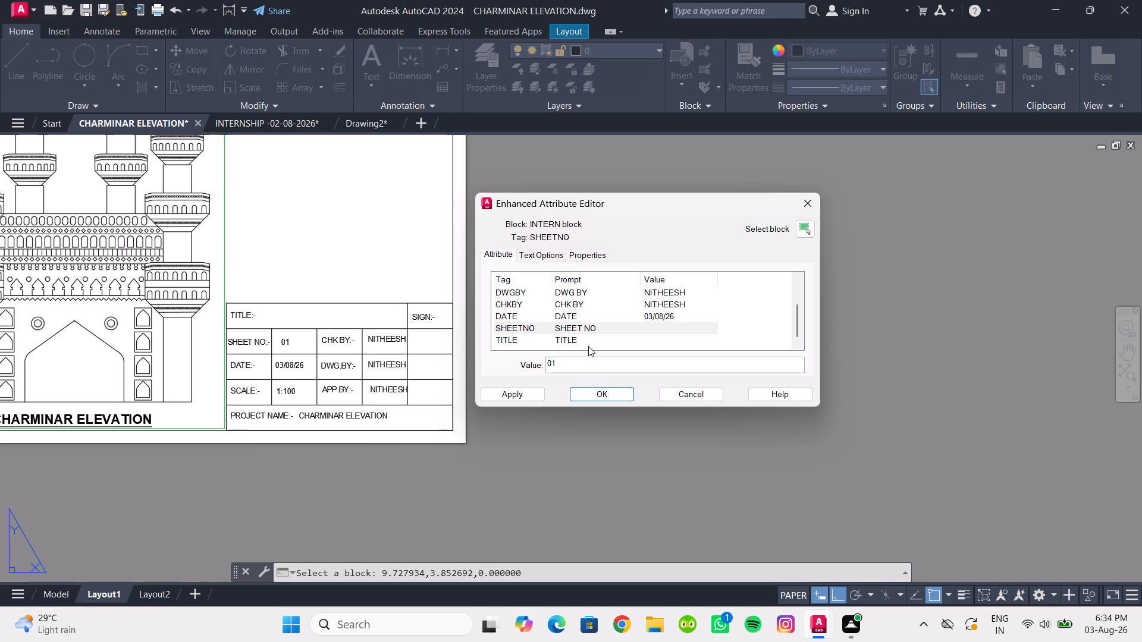
left_click(598, 342)
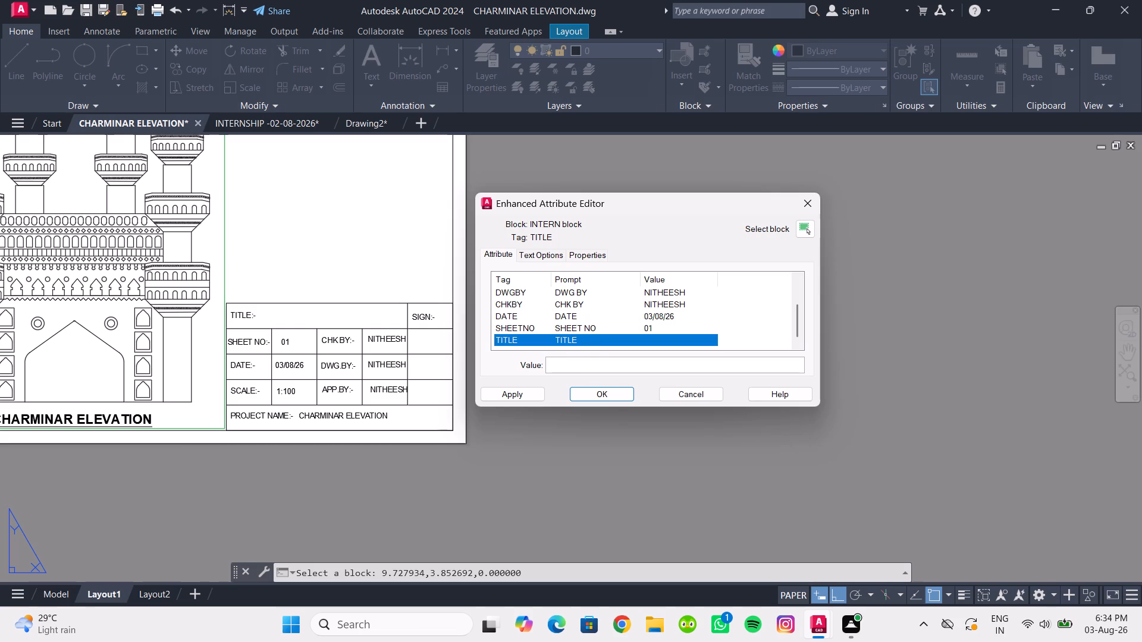
left_click(570, 366)
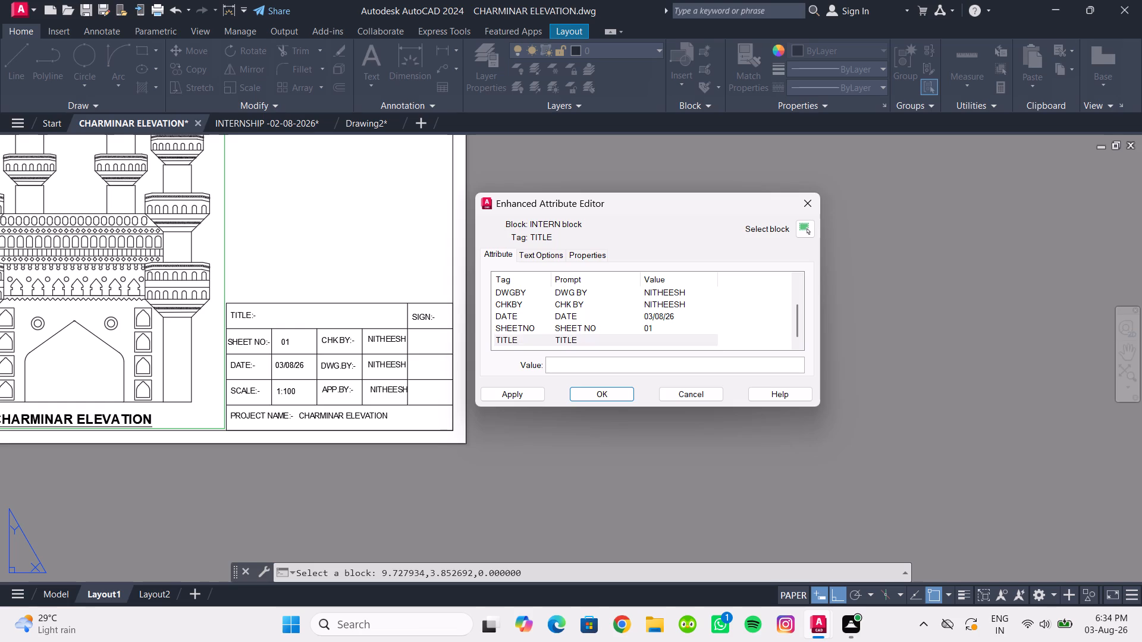
type("CHA")
key("r")
type("MINAR W")
key("BackSpace")
type("ELEVATION")
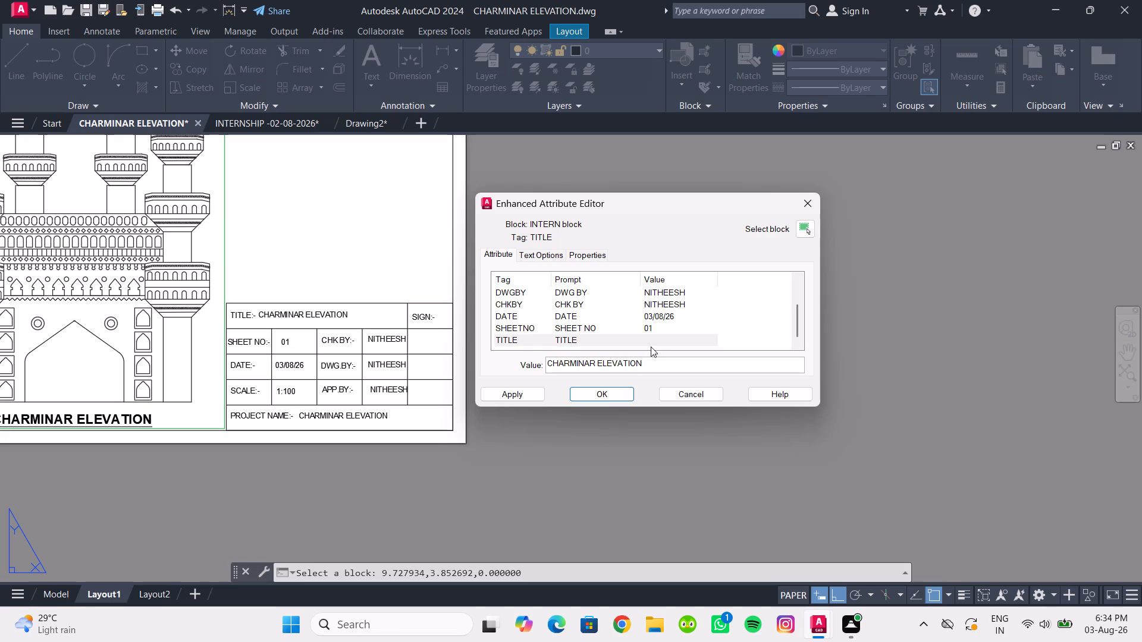
left_click(603, 389)
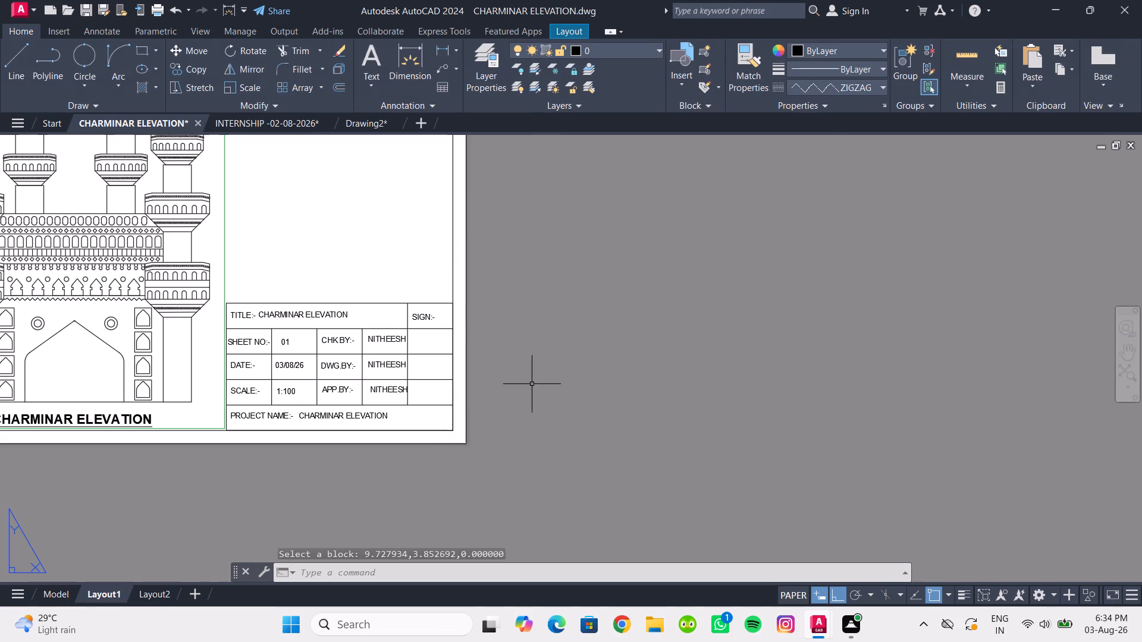
Plot Layout1 to PDF and save it on the Desktop as CHARMINAR ELEVATION-Layout1.pdf.
scroll(231, 383, "down", 2, "ctrl")
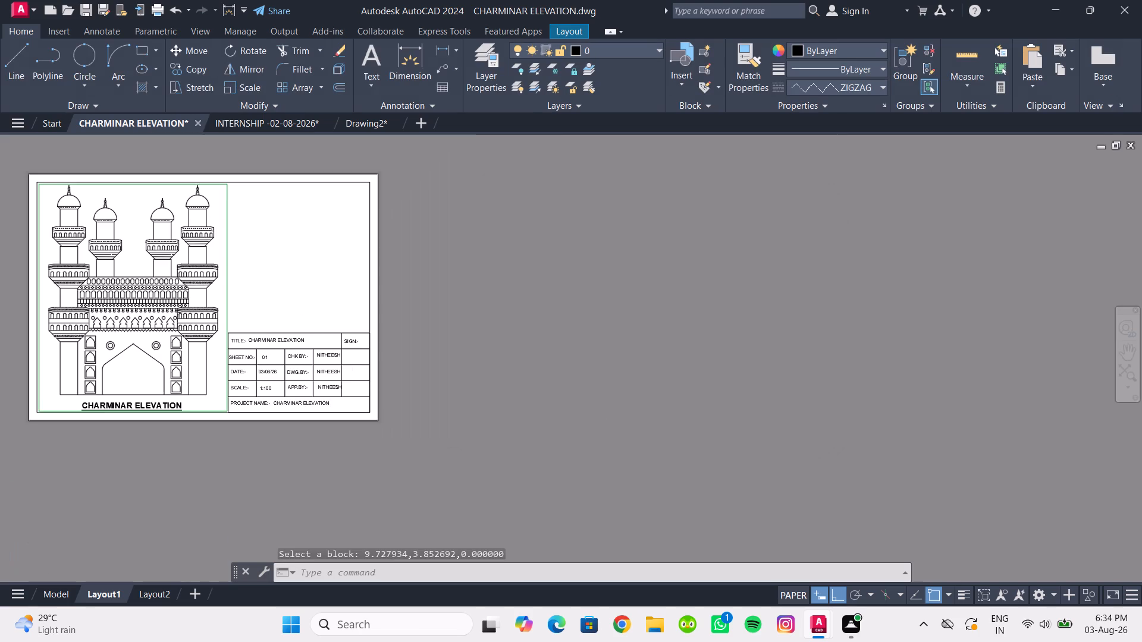
scroll(231, 383, "up", 2, "ctrl")
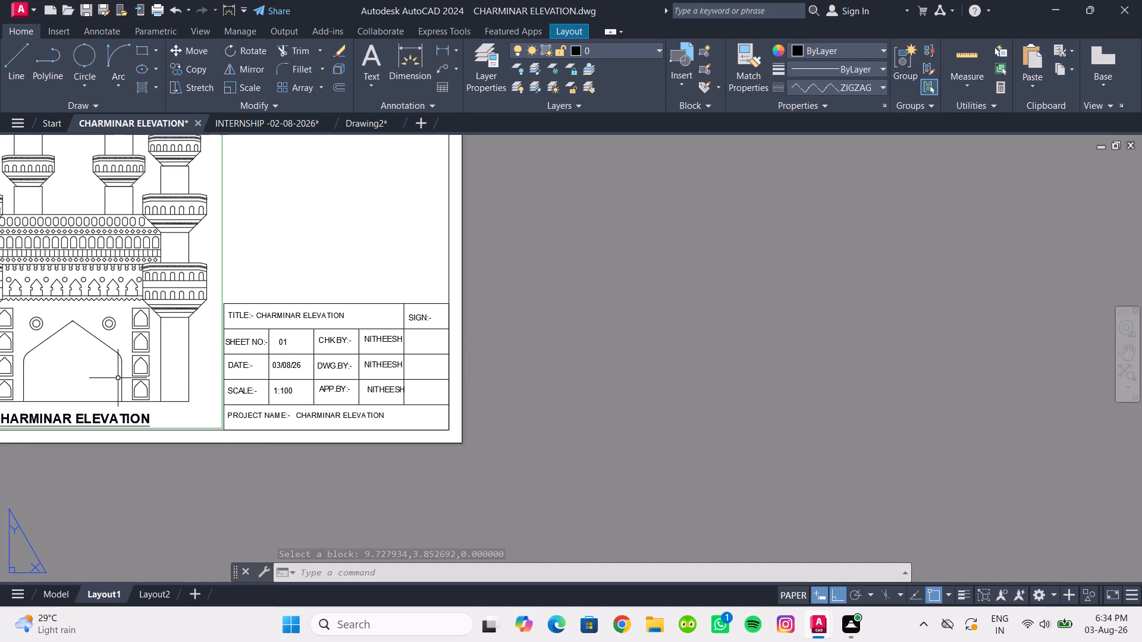
key("ctrl+p")
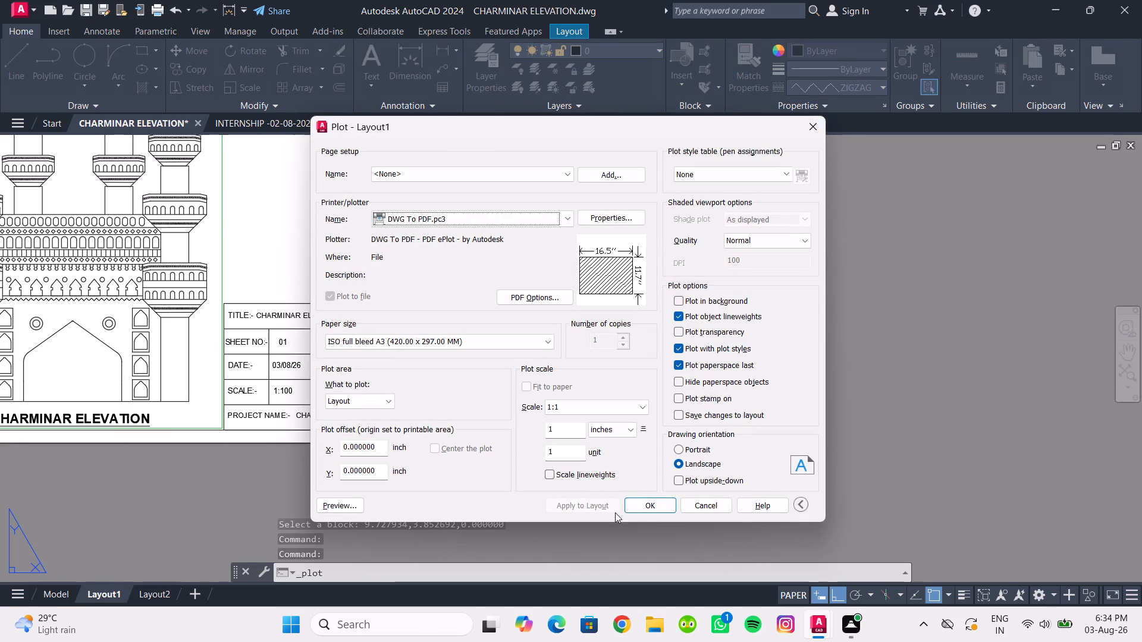
left_click(641, 509)
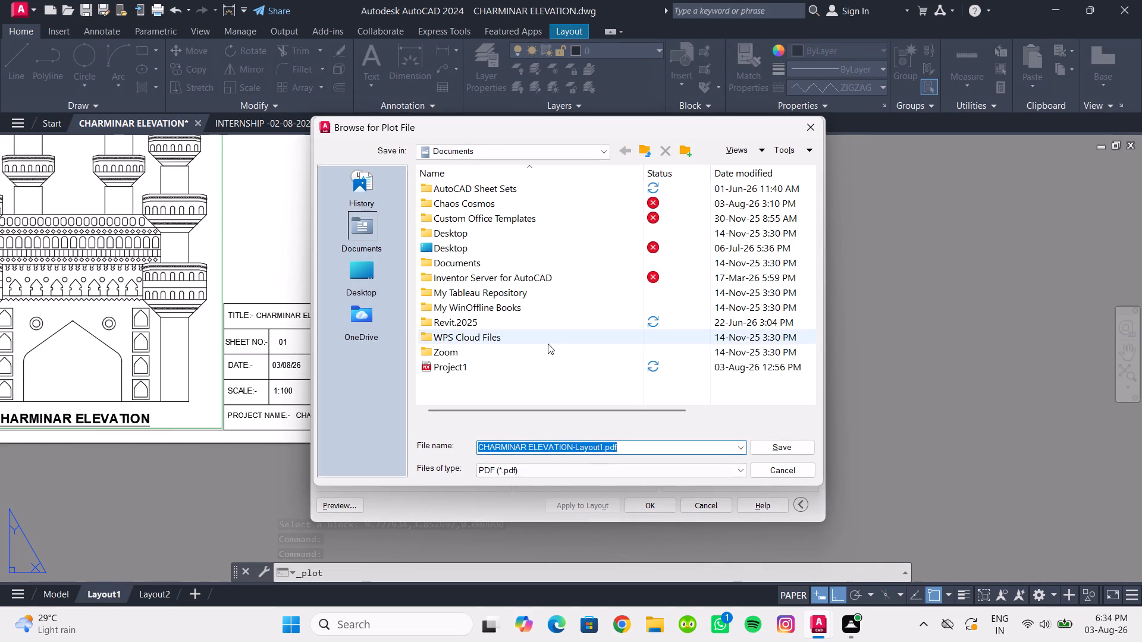
double_click(378, 263)
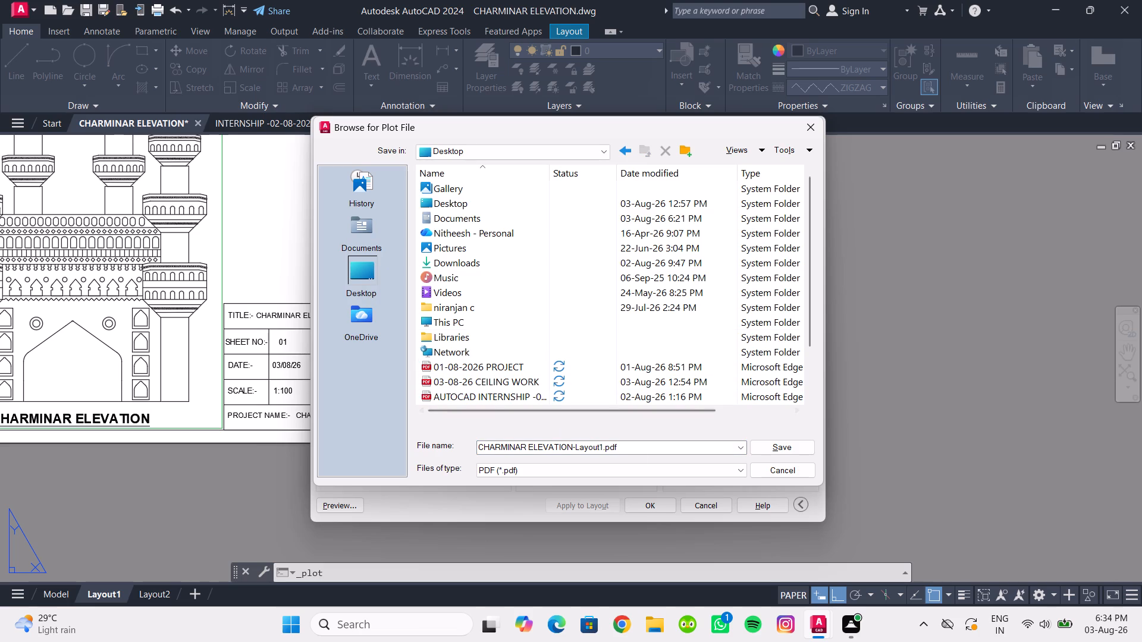
left_click(772, 451)
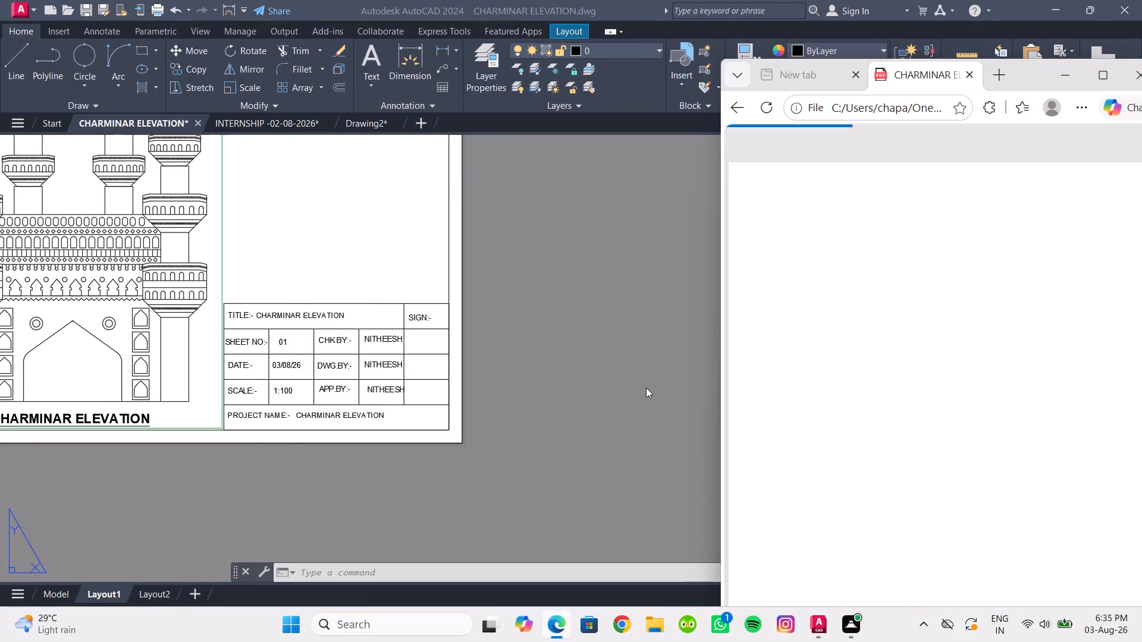
Enlarge the PDF viewer window to examine the plotted Charminar sheet and its title block.
left_click(1102, 76)
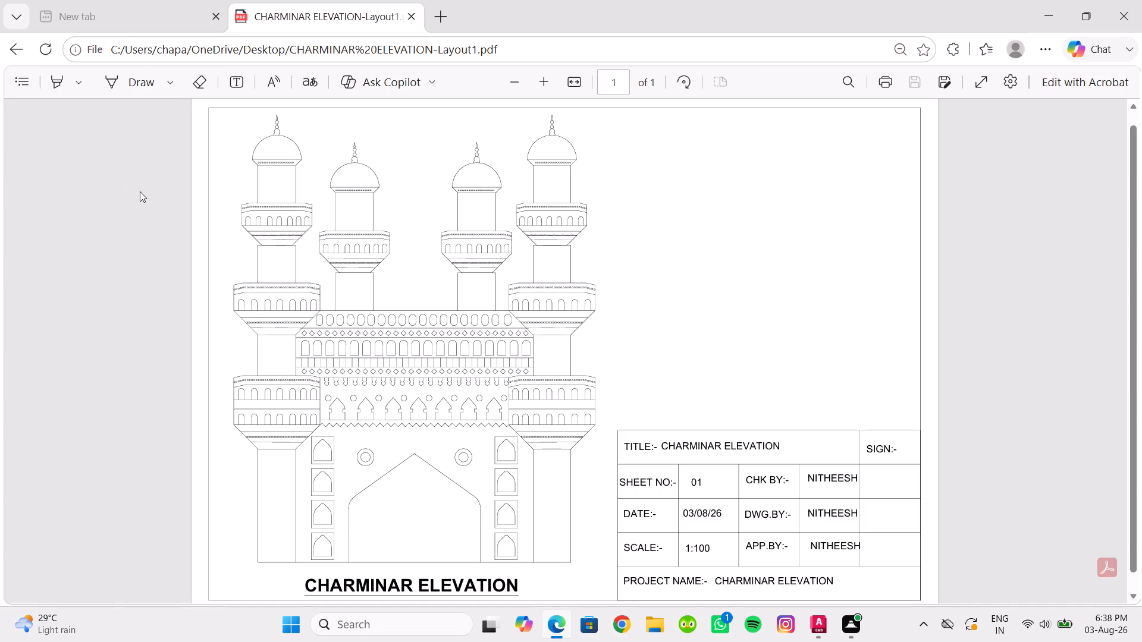
Return to AutoCAD and close the INTERNSHIP -02-08-2026 drawing without saving its changes.
left_click(816, 624)
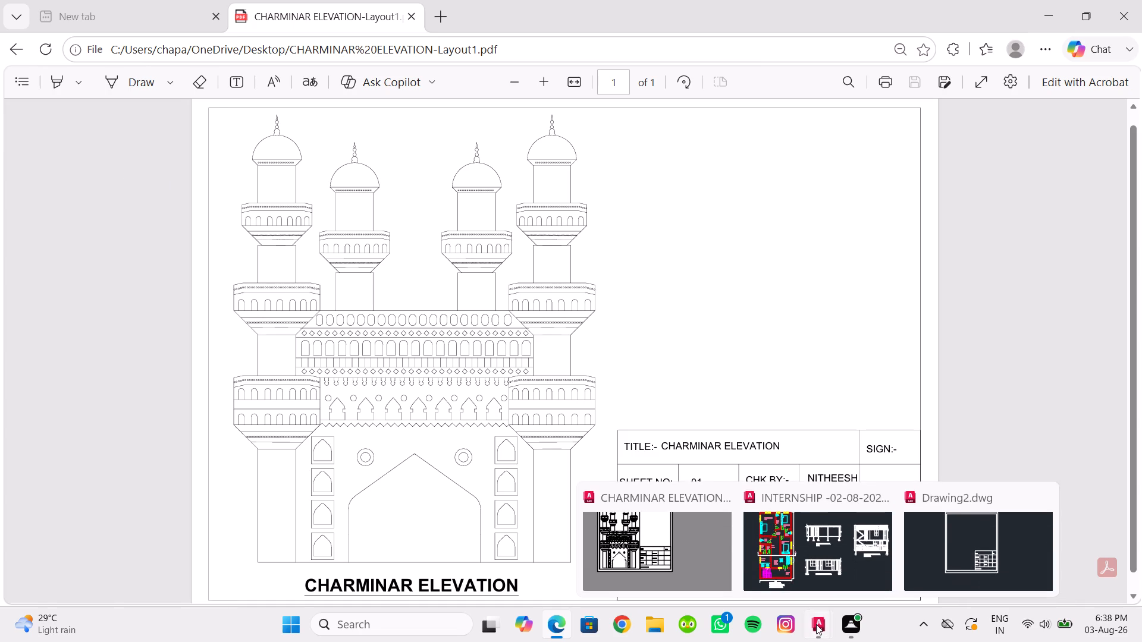
left_click(946, 526)
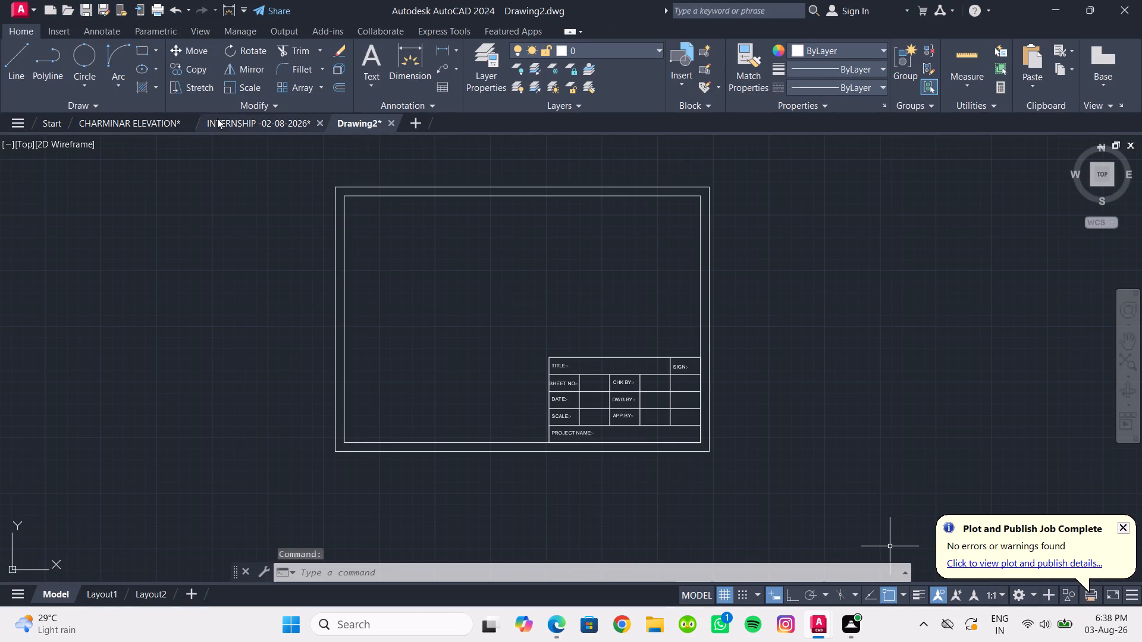
left_click(163, 137)
left_click(155, 124)
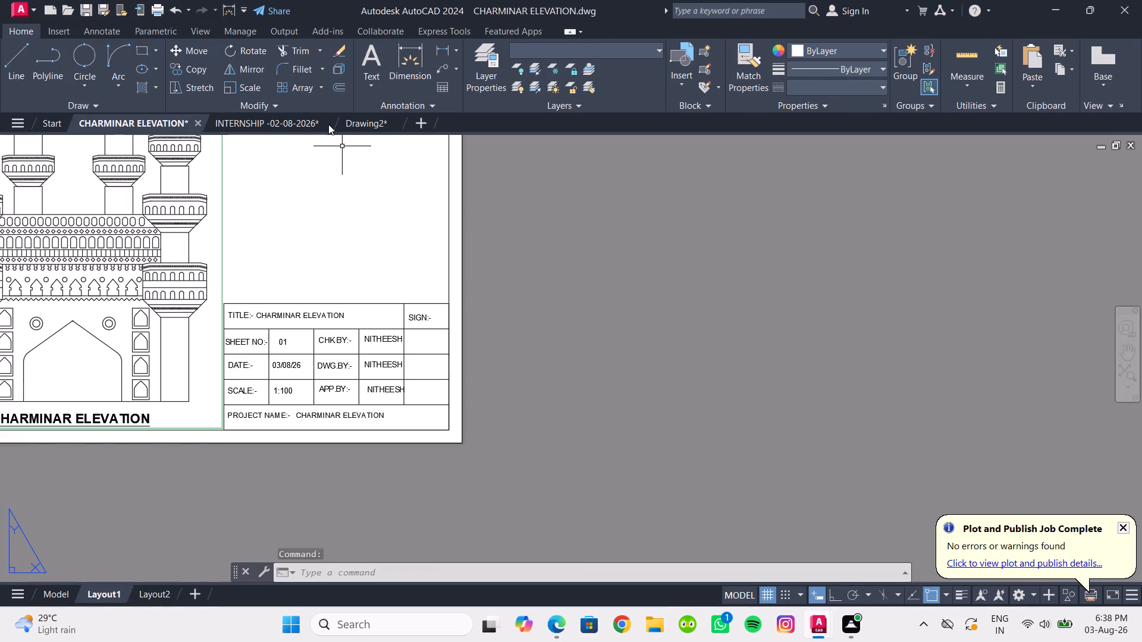
left_click(329, 120)
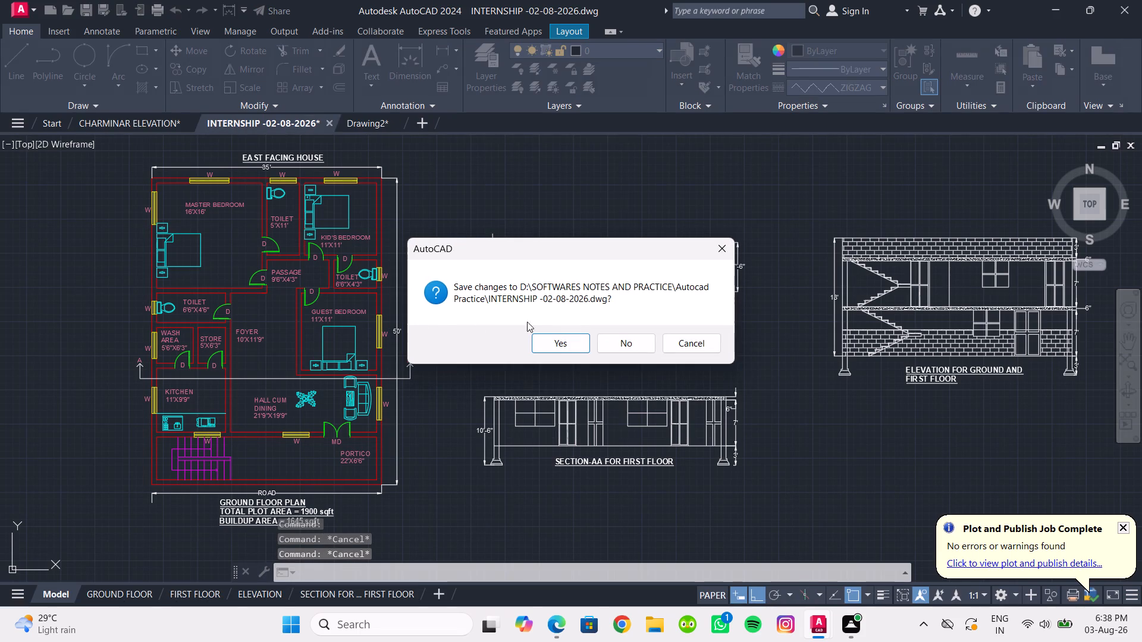
left_click(614, 338)
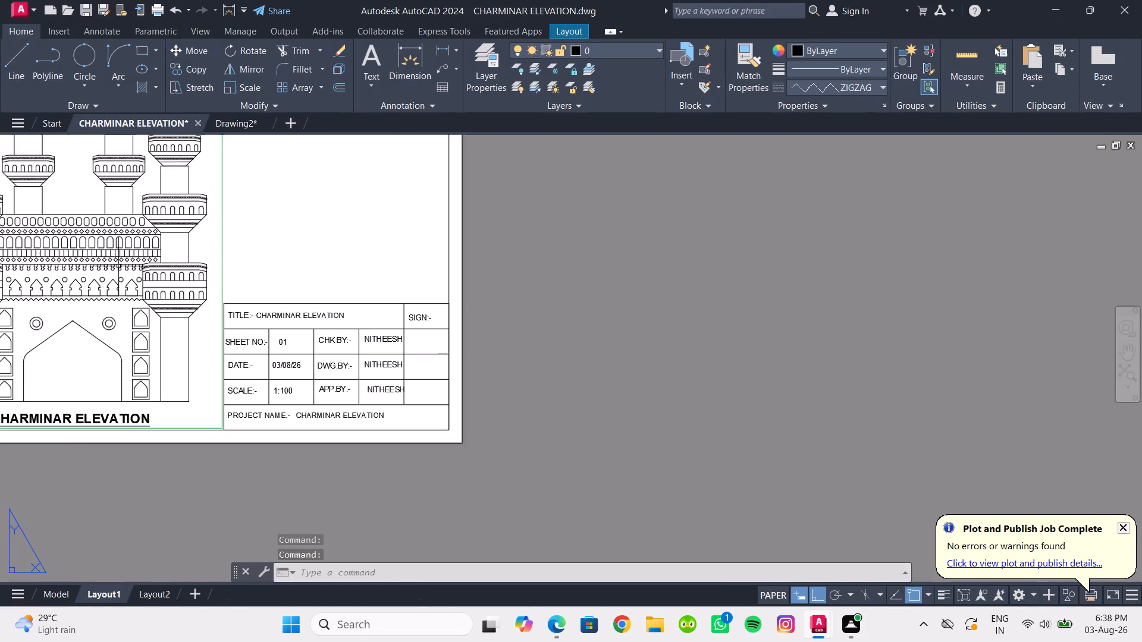
Switch the CHARMINAR ELEVATION drawing from Layout1 to model space.
left_click_drag(553, 372, 636, 399)
left_click(636, 399)
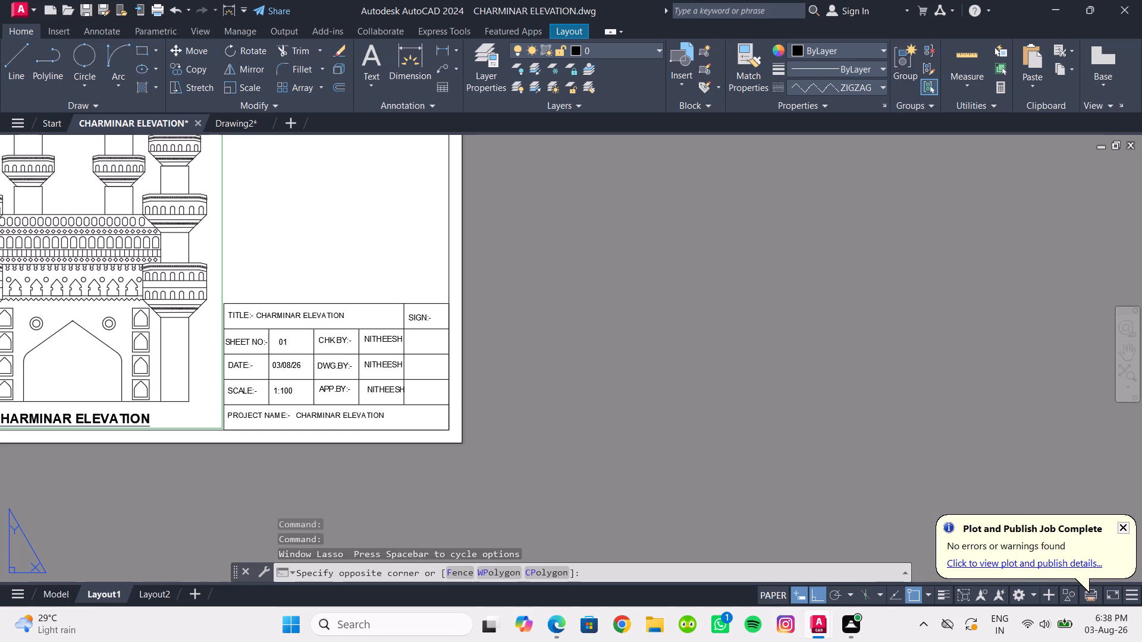
left_click(547, 477)
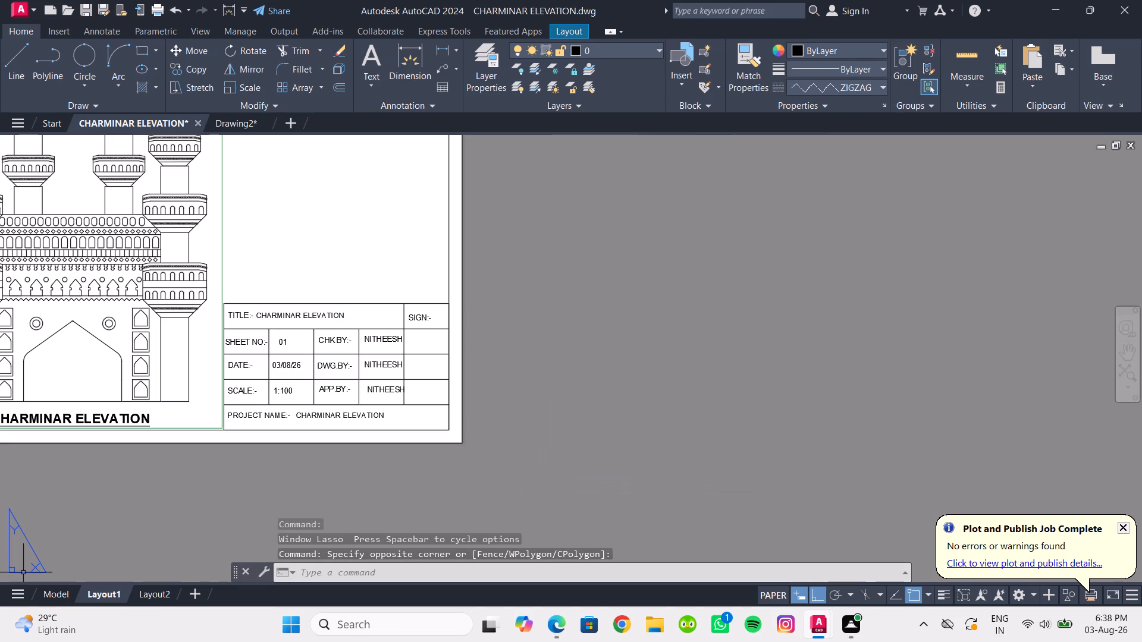
left_click(49, 587)
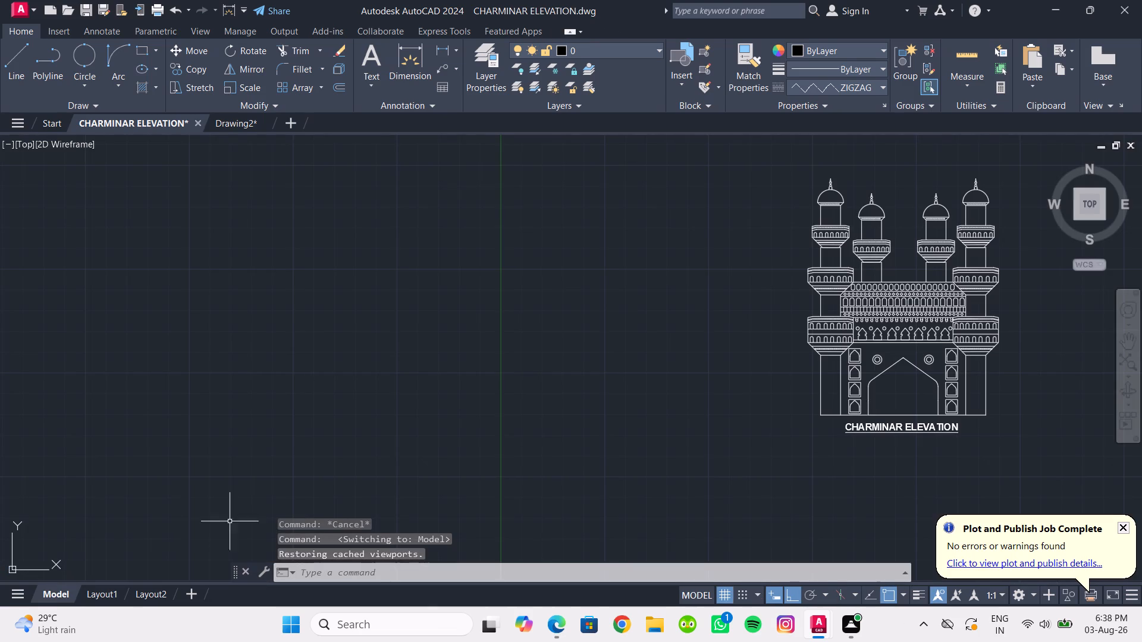
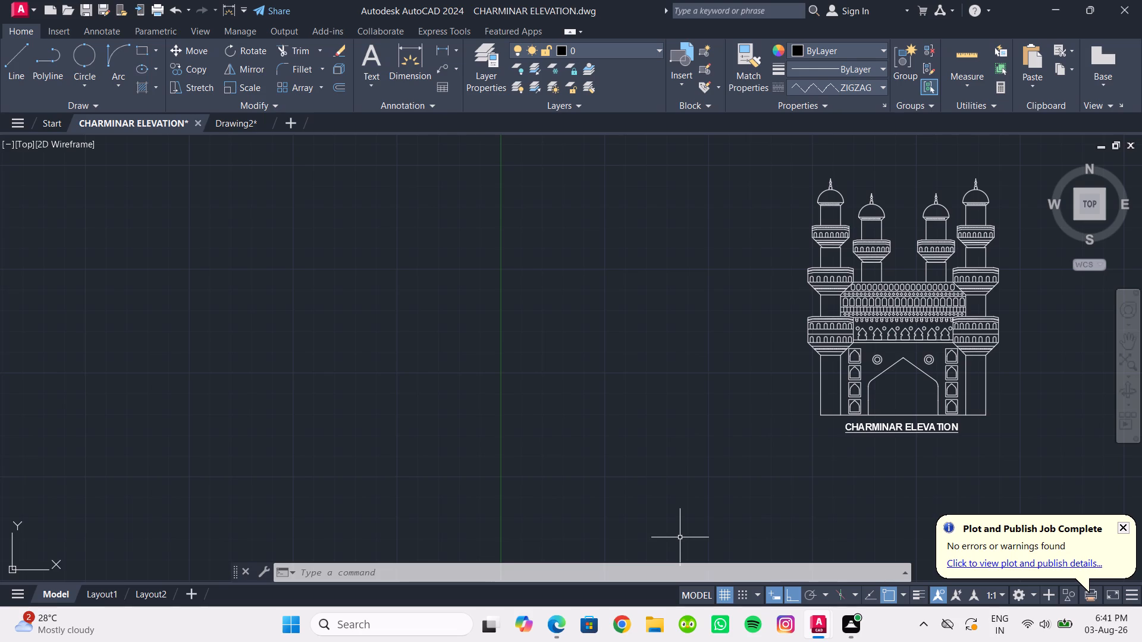
Dismiss the plot and publish job notification.
left_click(1122, 524)
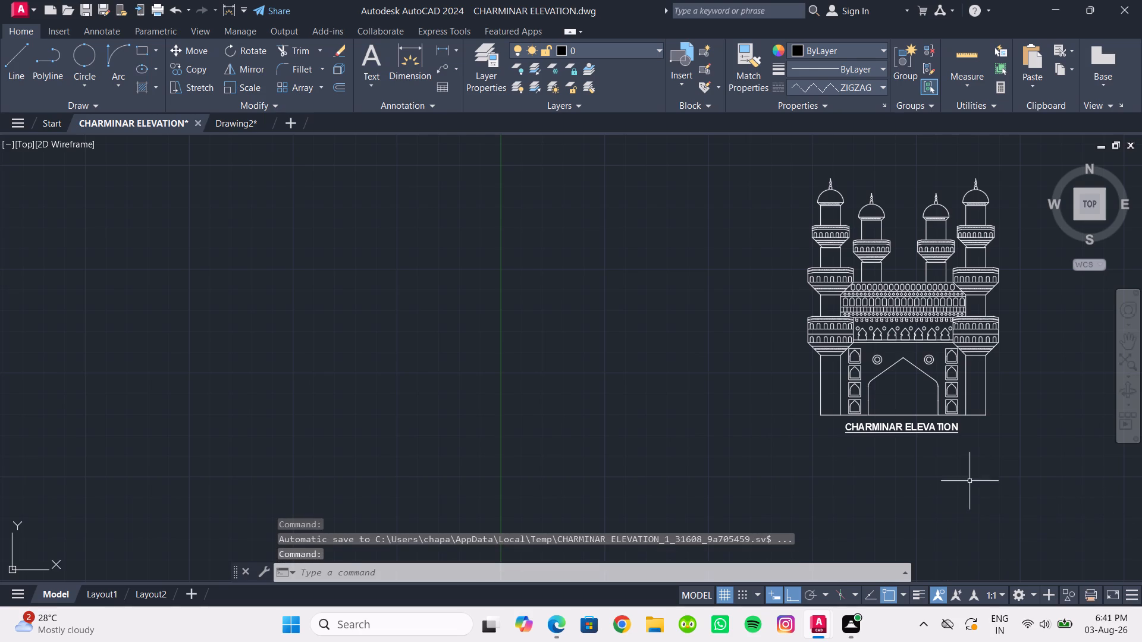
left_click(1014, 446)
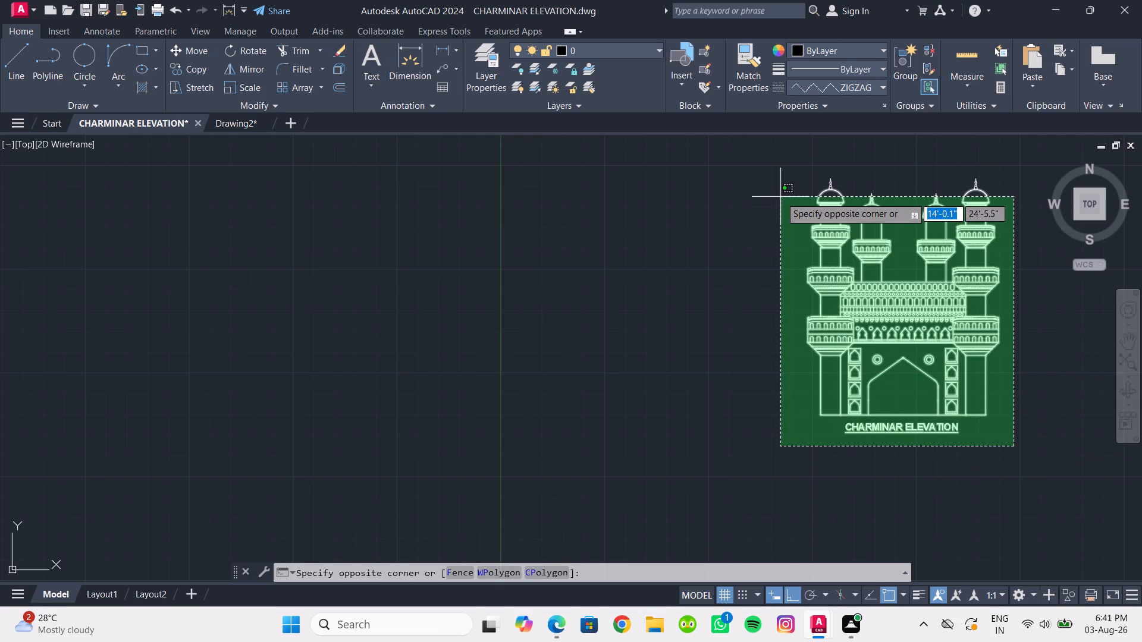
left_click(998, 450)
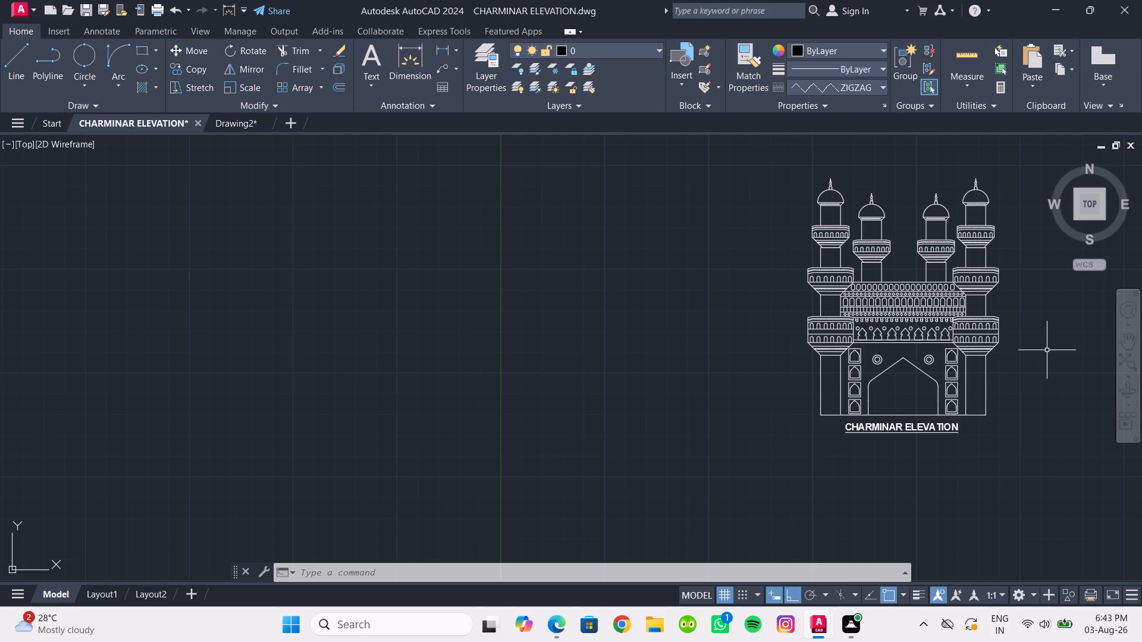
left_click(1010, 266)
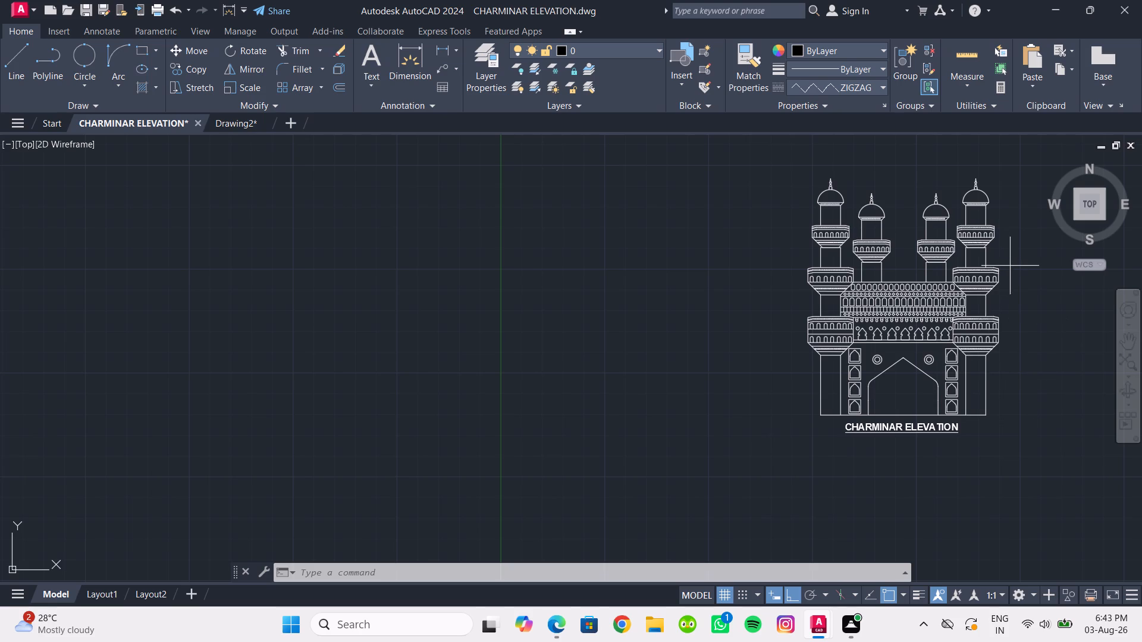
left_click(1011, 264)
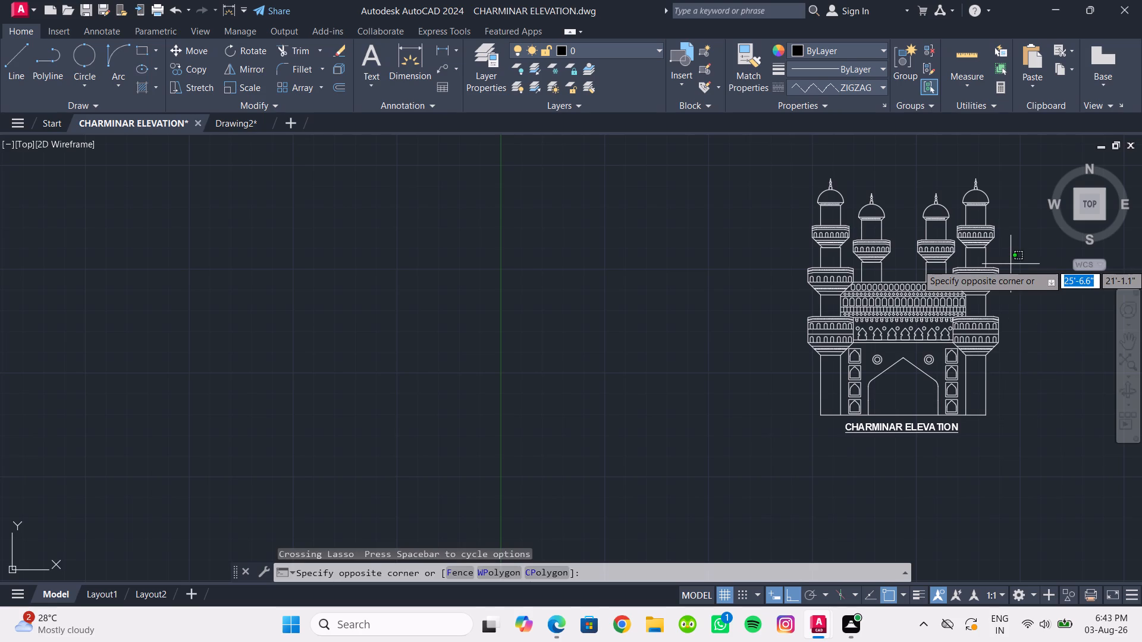
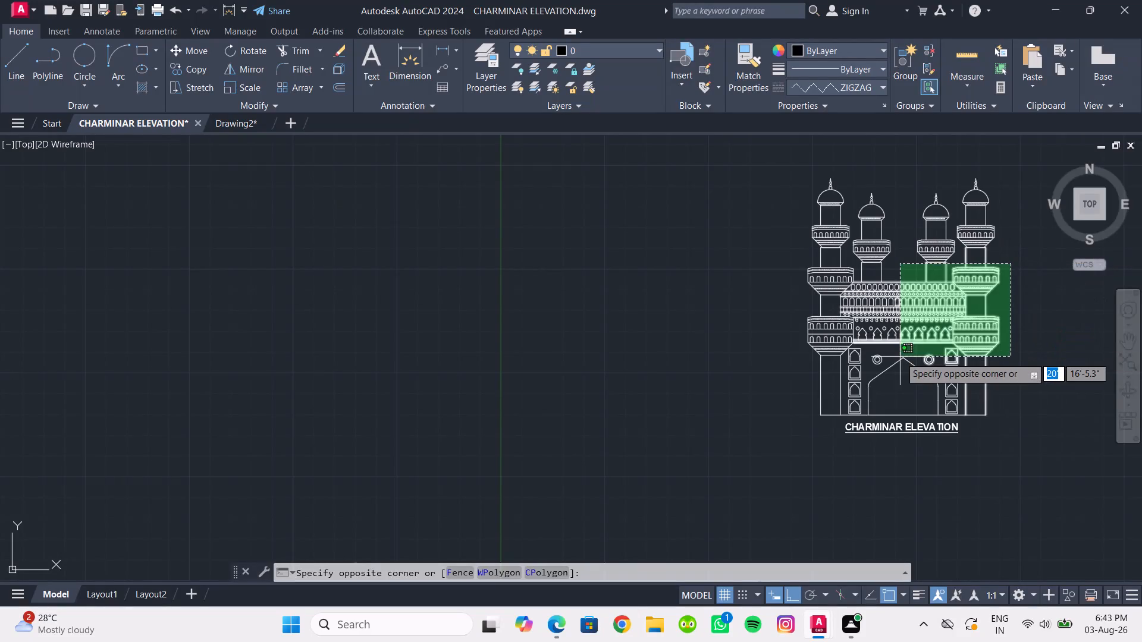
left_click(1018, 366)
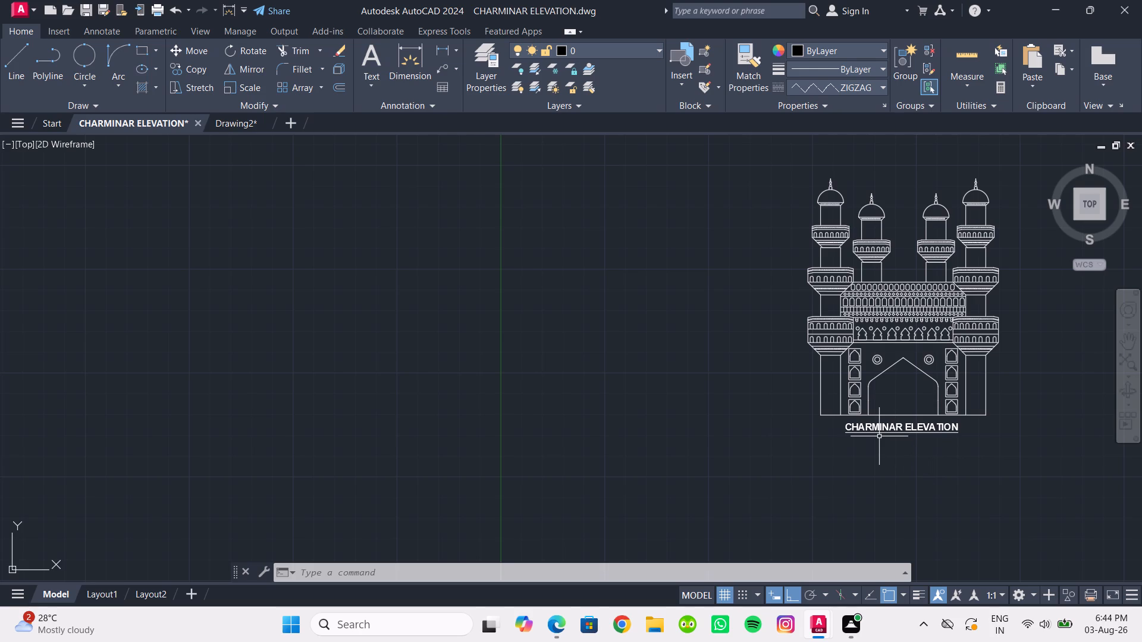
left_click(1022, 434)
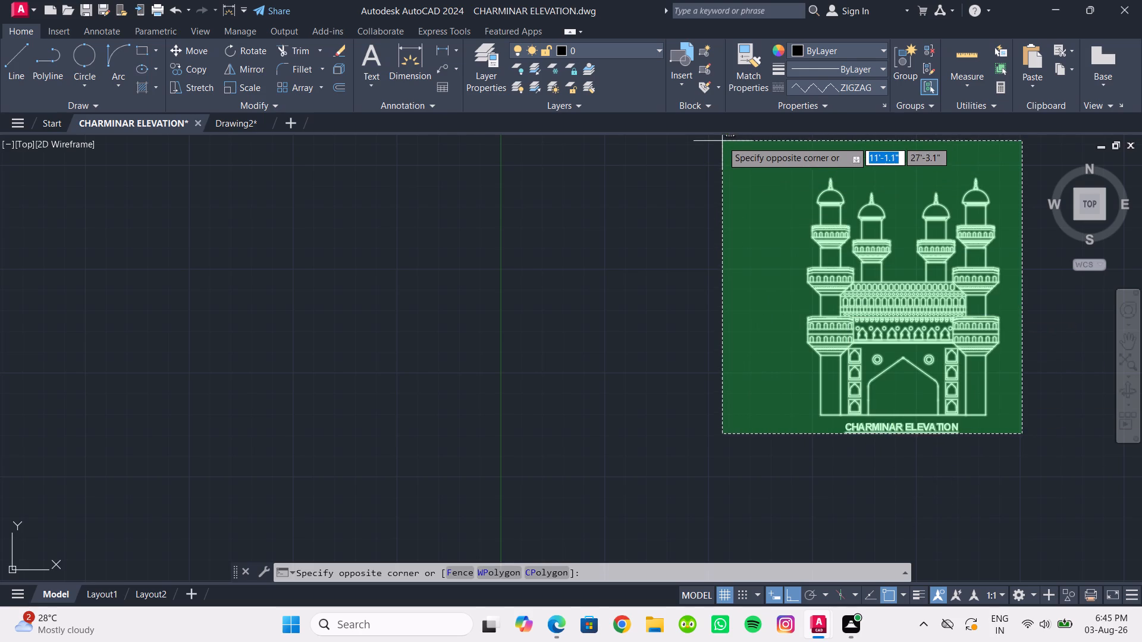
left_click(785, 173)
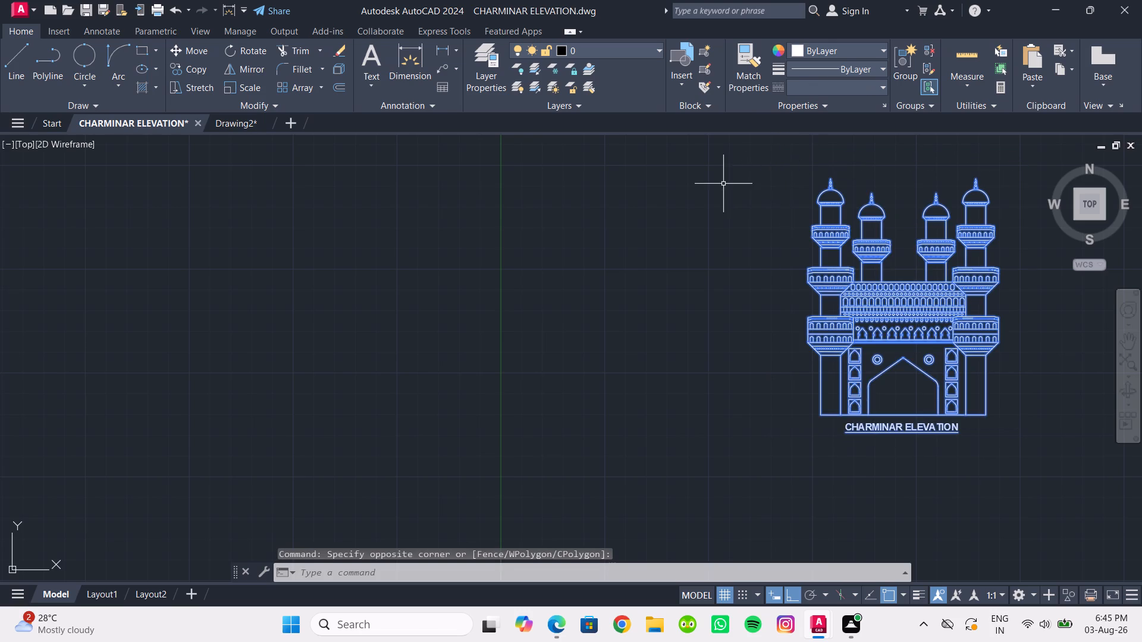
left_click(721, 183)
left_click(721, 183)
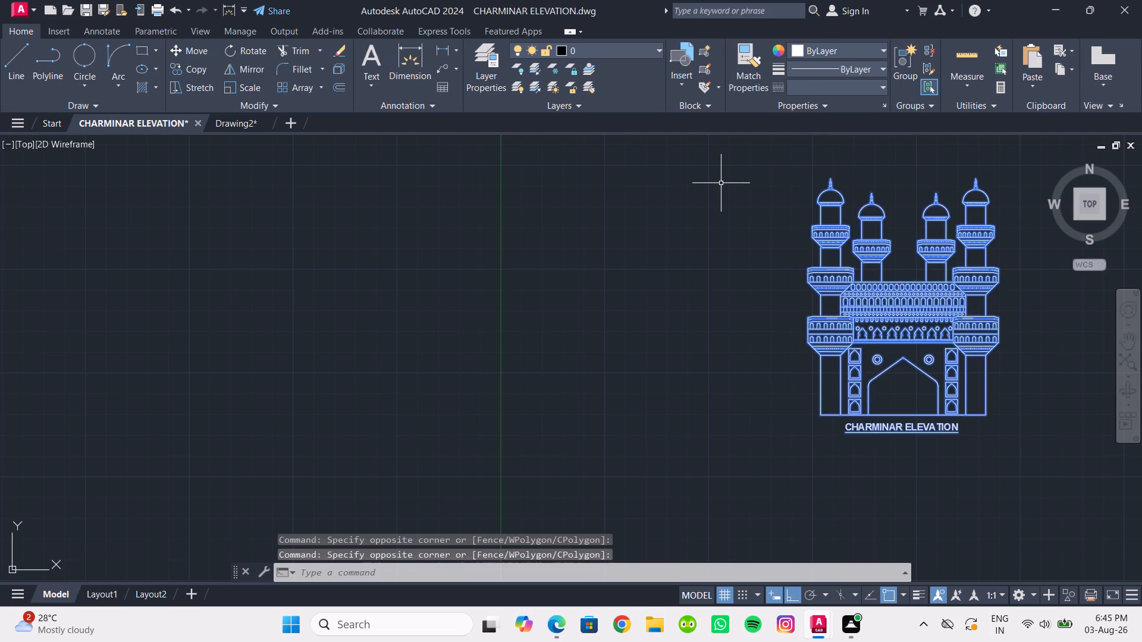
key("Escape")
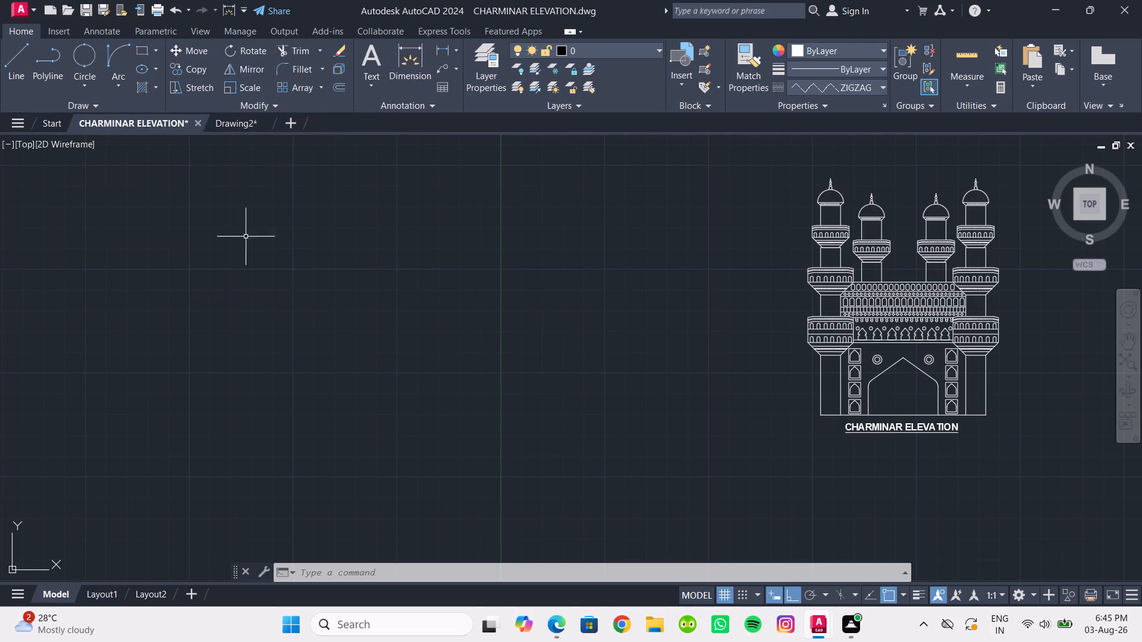
Close Drawing2, the title block sheet, without saving its changes.
left_click(266, 119)
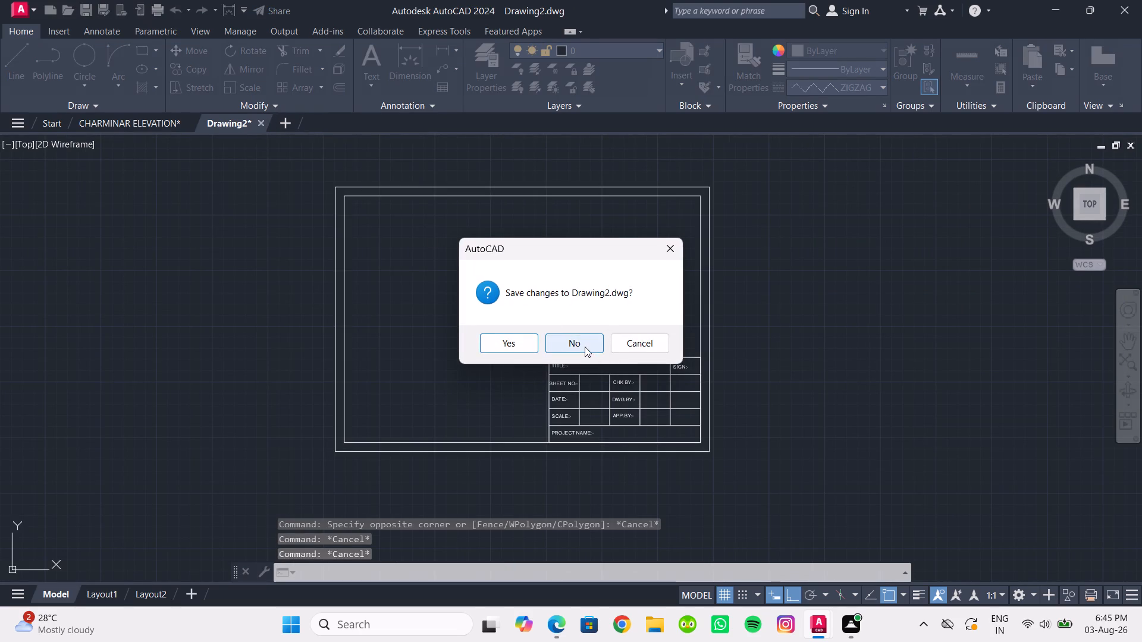
left_click(581, 346)
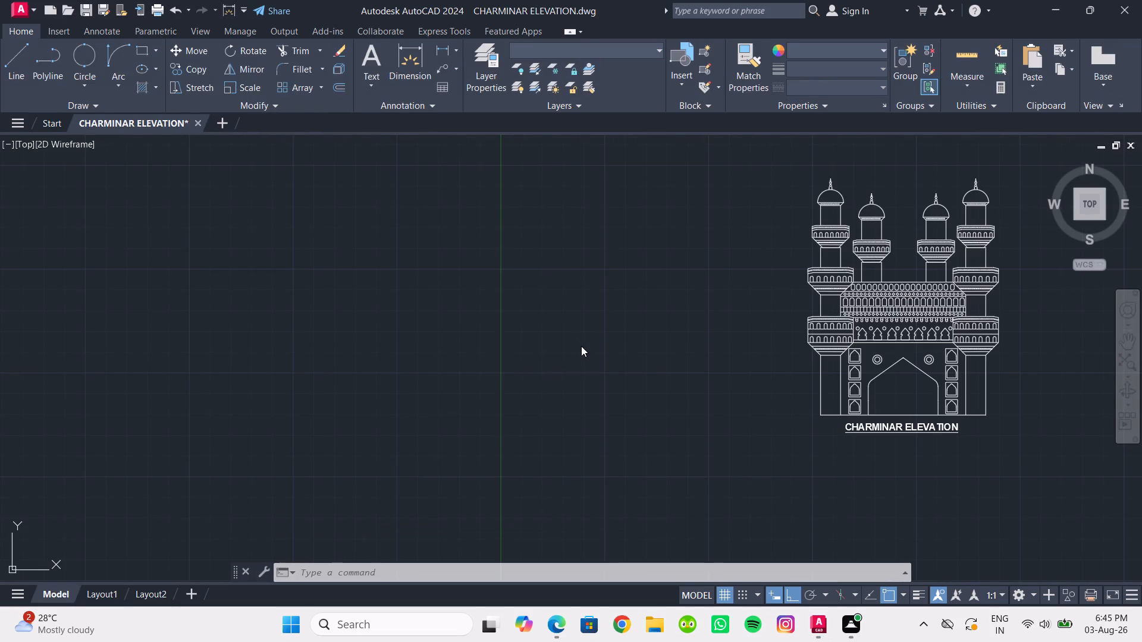
Pan the model space view to bring the Charminar elevation to the middle of the drawing area.
left_click(677, 421)
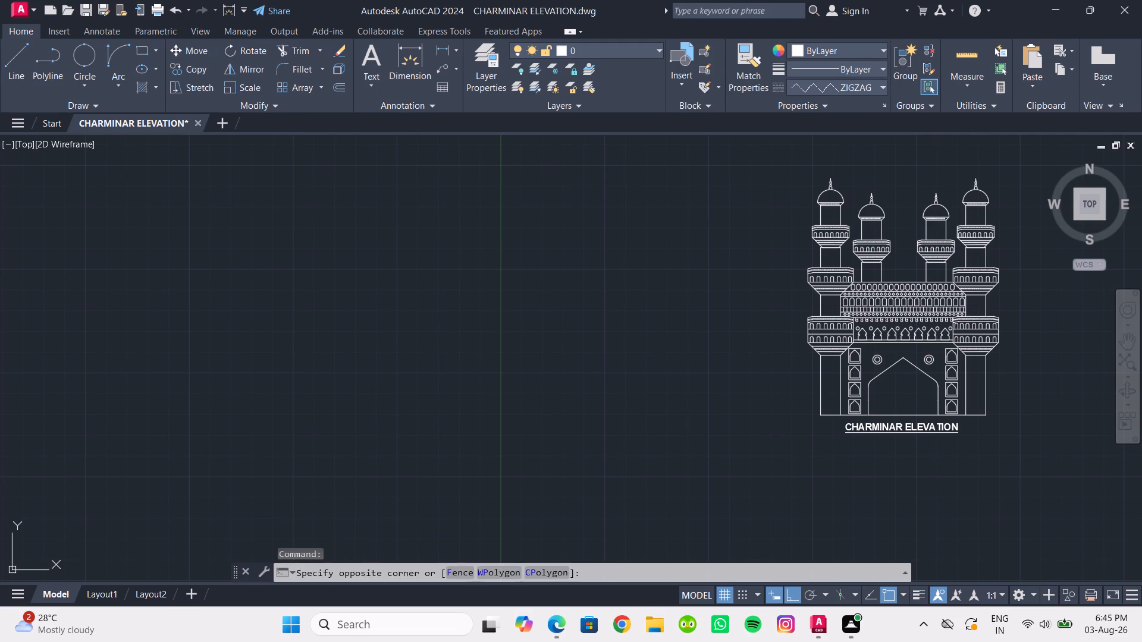
left_click(677, 421)
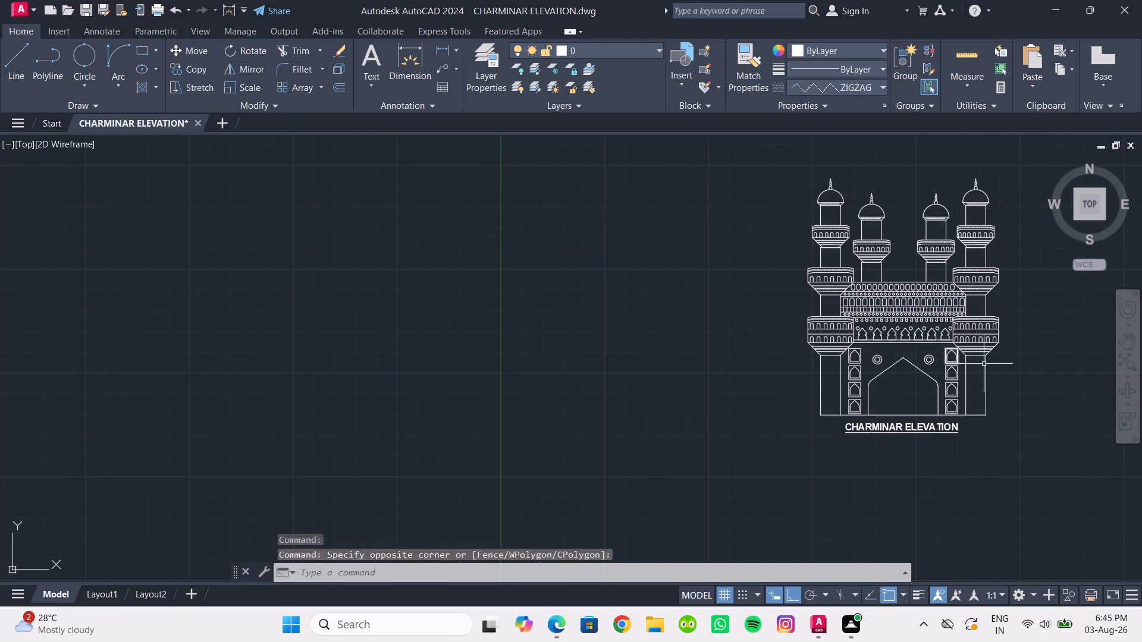
left_click(1128, 341)
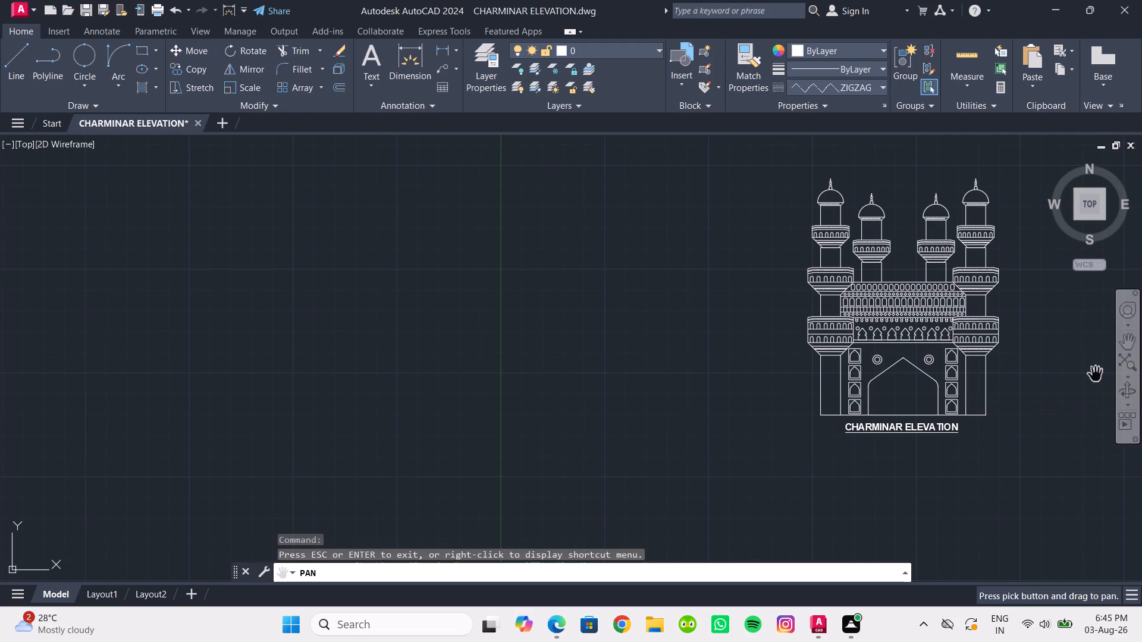
left_click_drag(1093, 379, 902, 448)
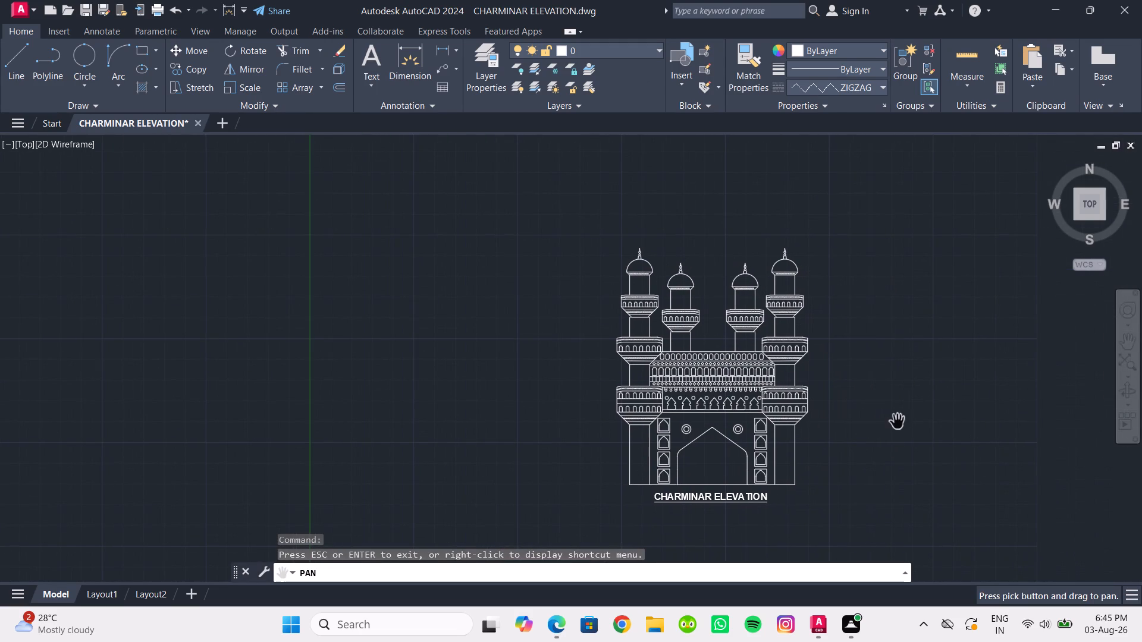
left_click_drag(899, 423, 749, 358)
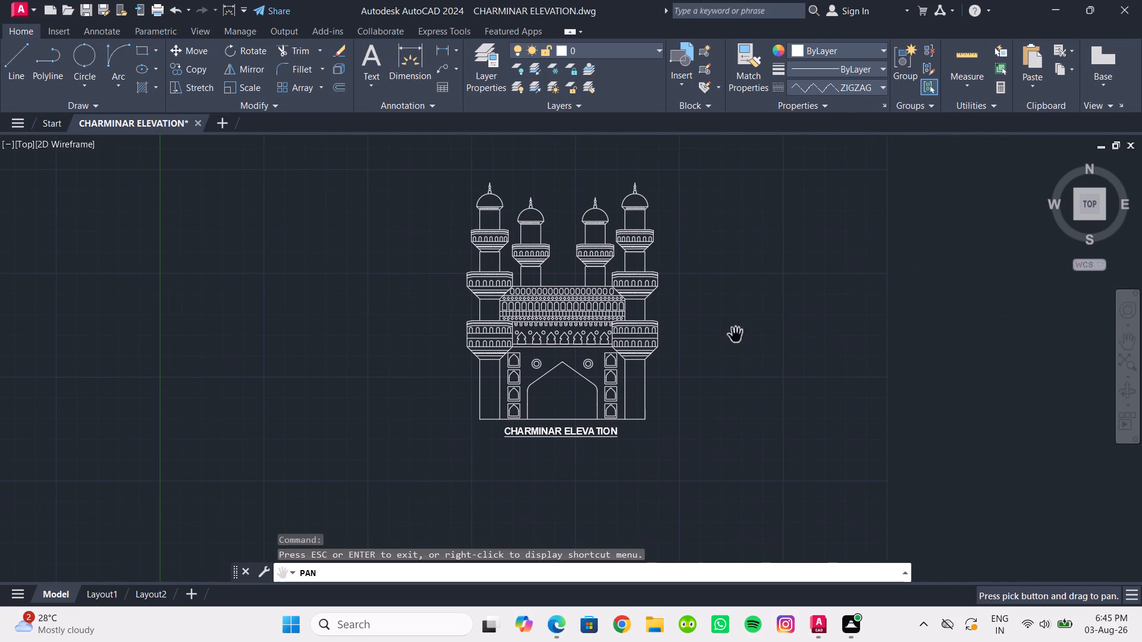
left_click_drag(735, 333, 700, 375)
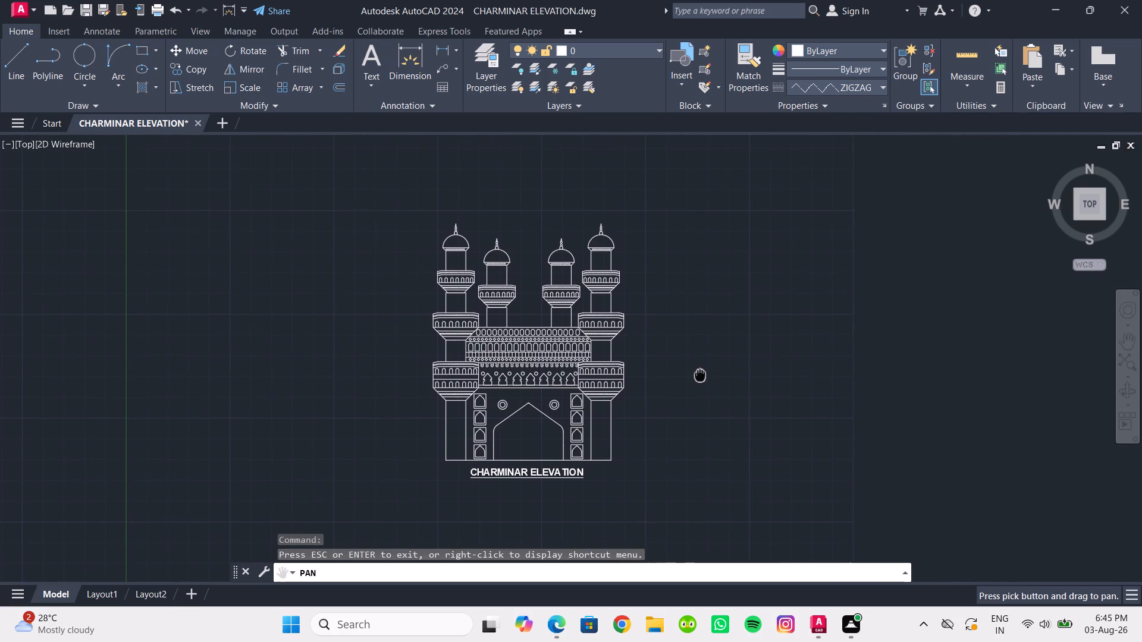
left_click_drag(700, 375, 700, 376)
left_click(700, 376)
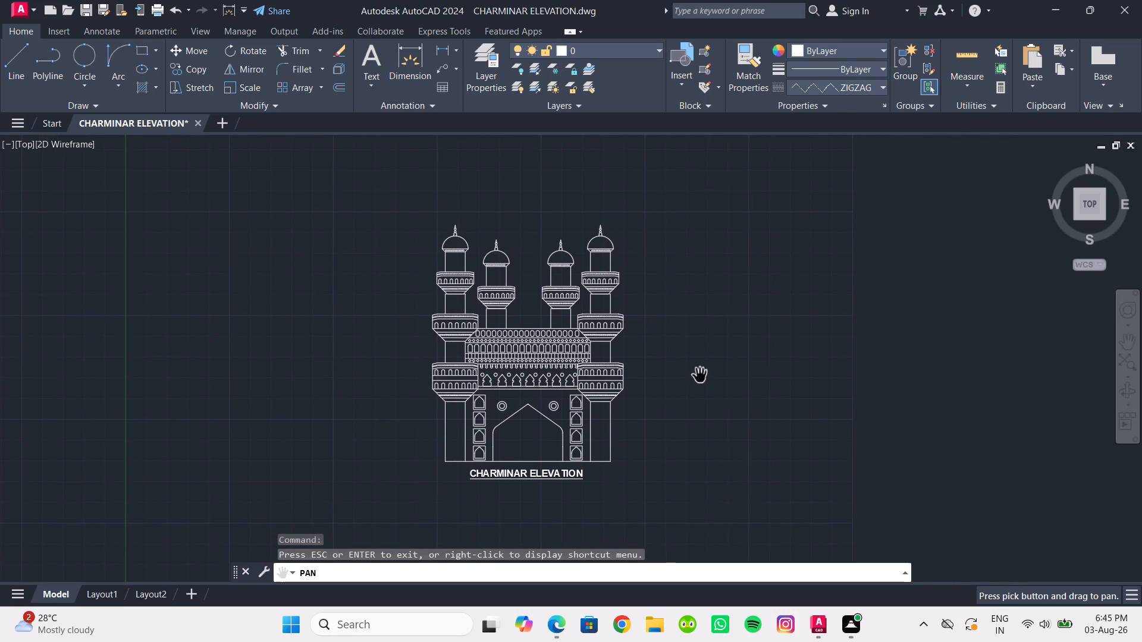
key("Escape")
key("Escape")
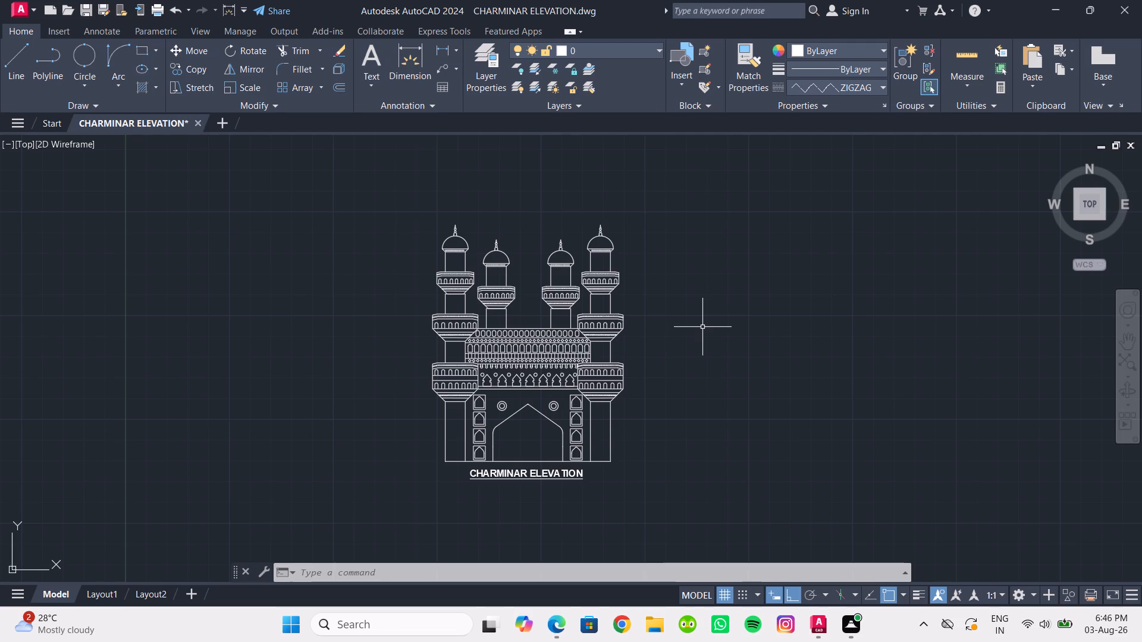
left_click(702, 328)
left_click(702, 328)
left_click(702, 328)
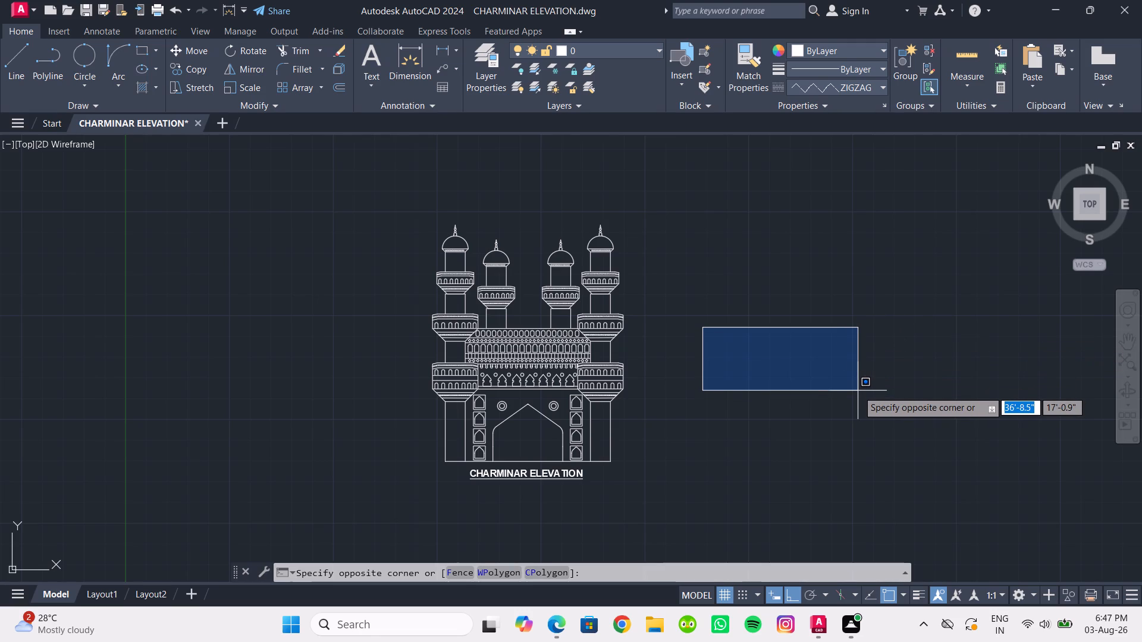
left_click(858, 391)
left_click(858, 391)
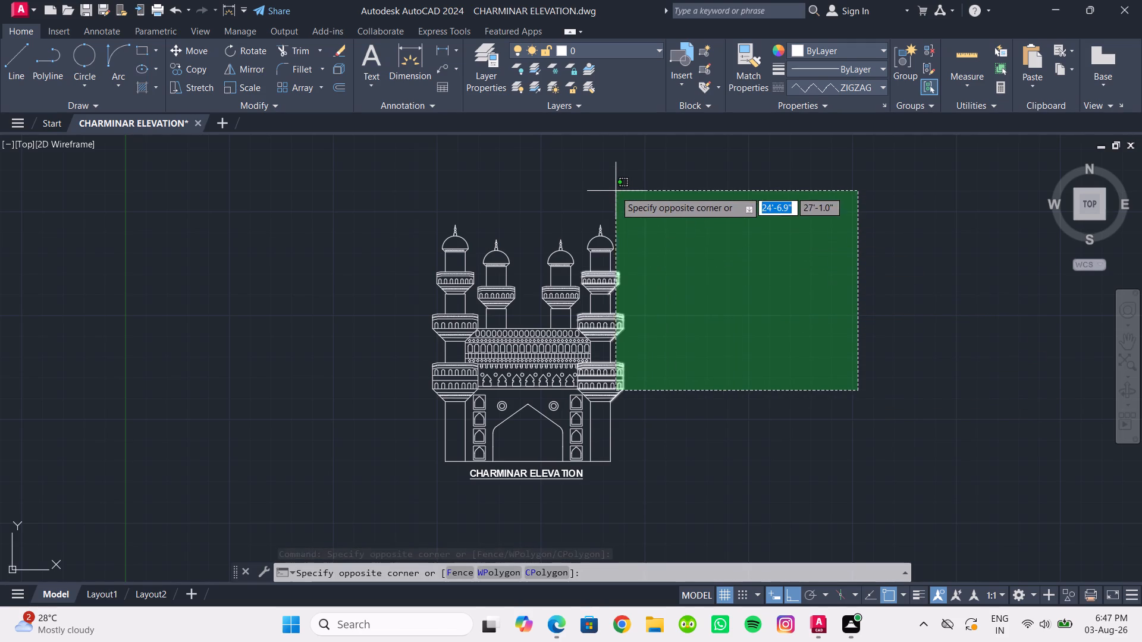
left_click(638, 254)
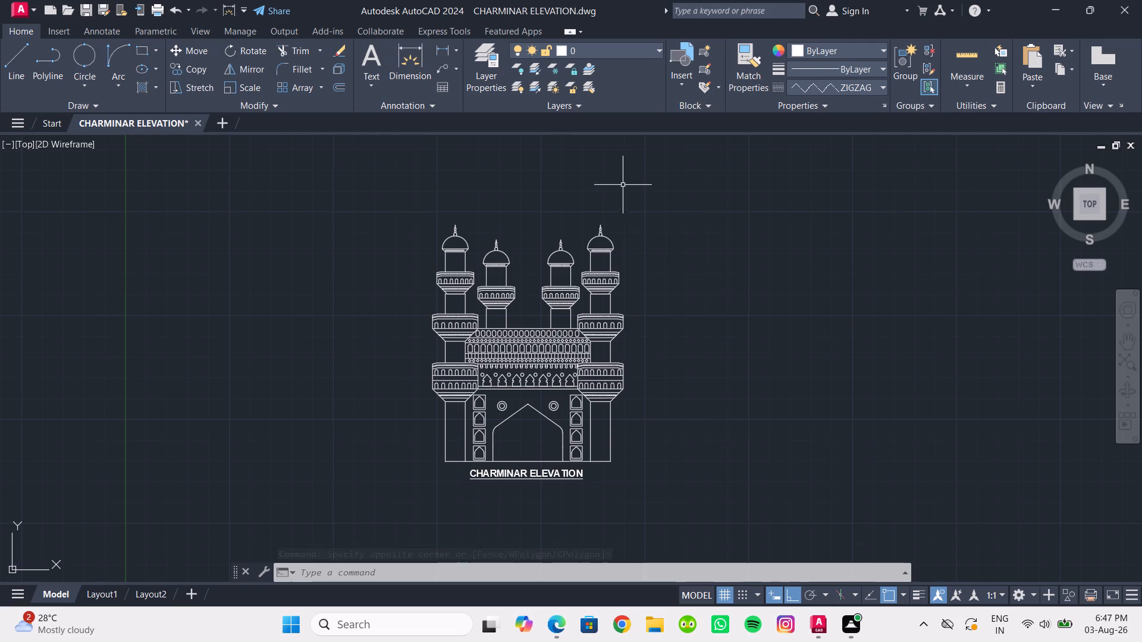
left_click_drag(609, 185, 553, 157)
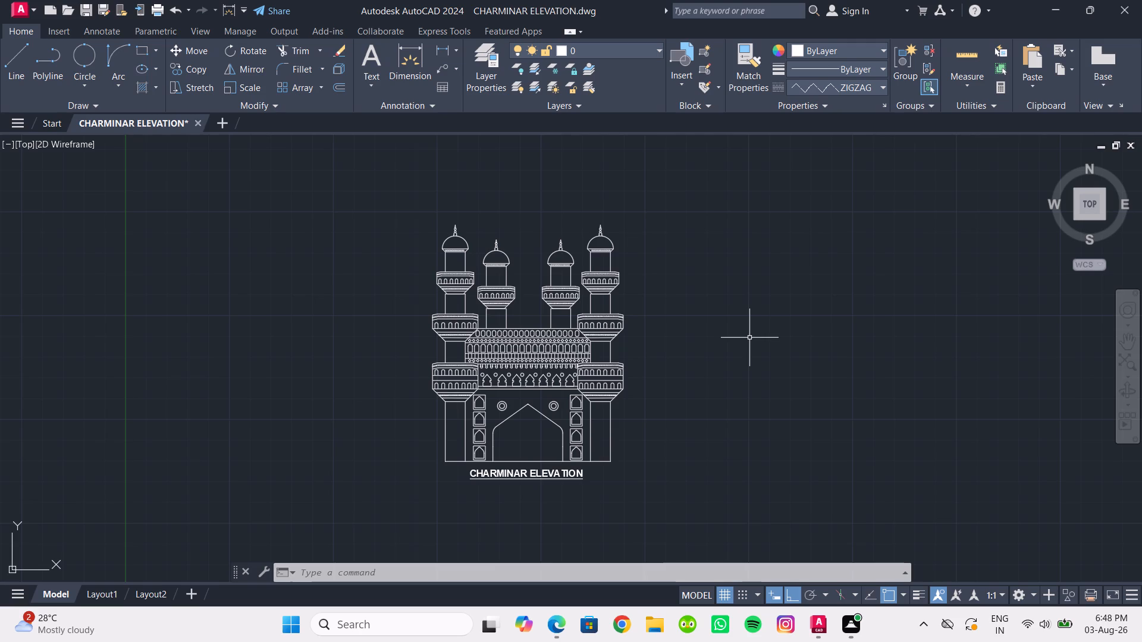
Window-select the Charminar elevation, starting above its outer minaret.
left_click(400, 210)
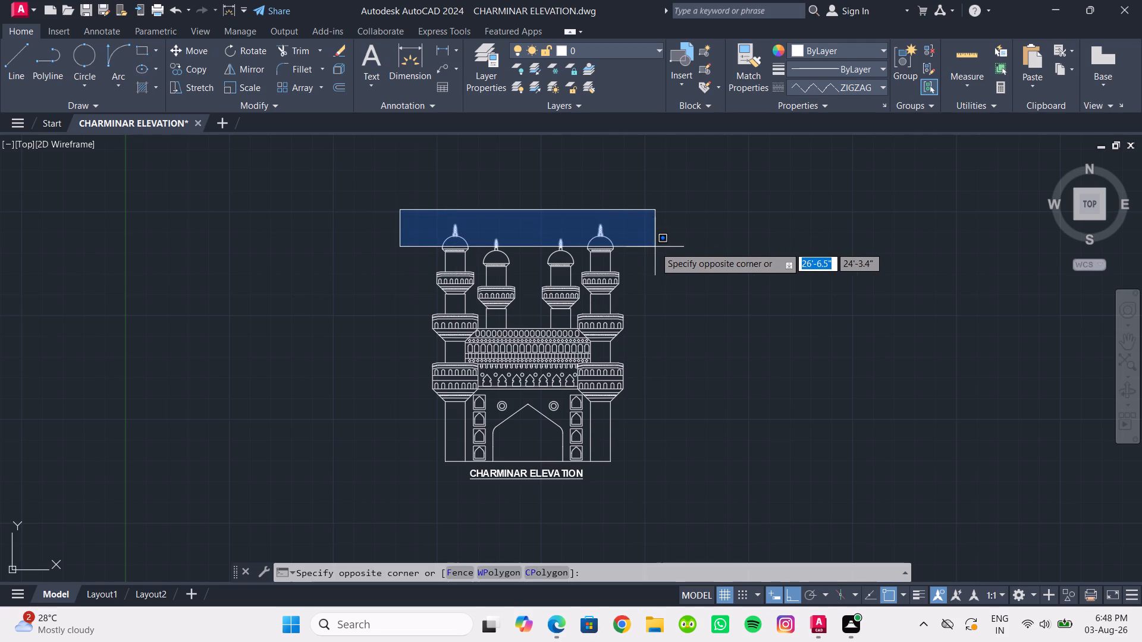
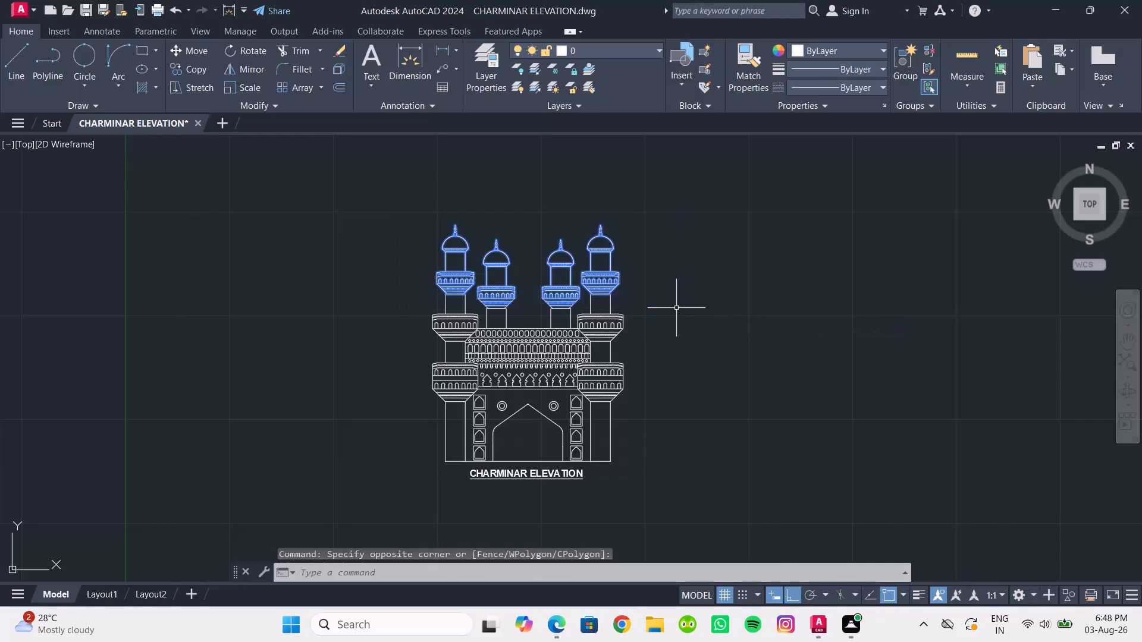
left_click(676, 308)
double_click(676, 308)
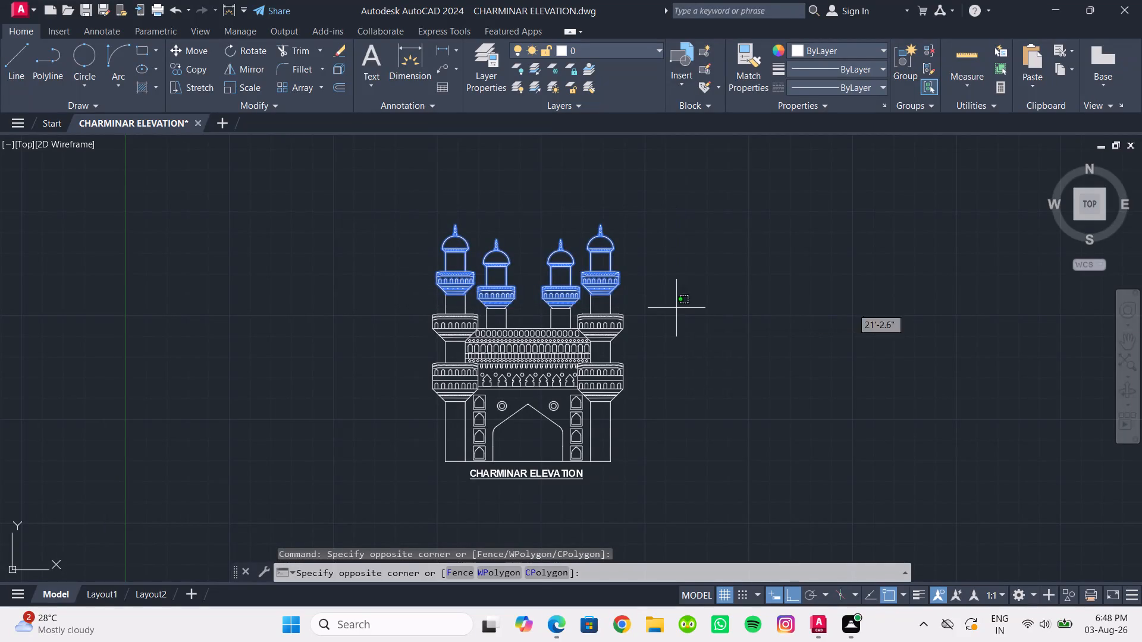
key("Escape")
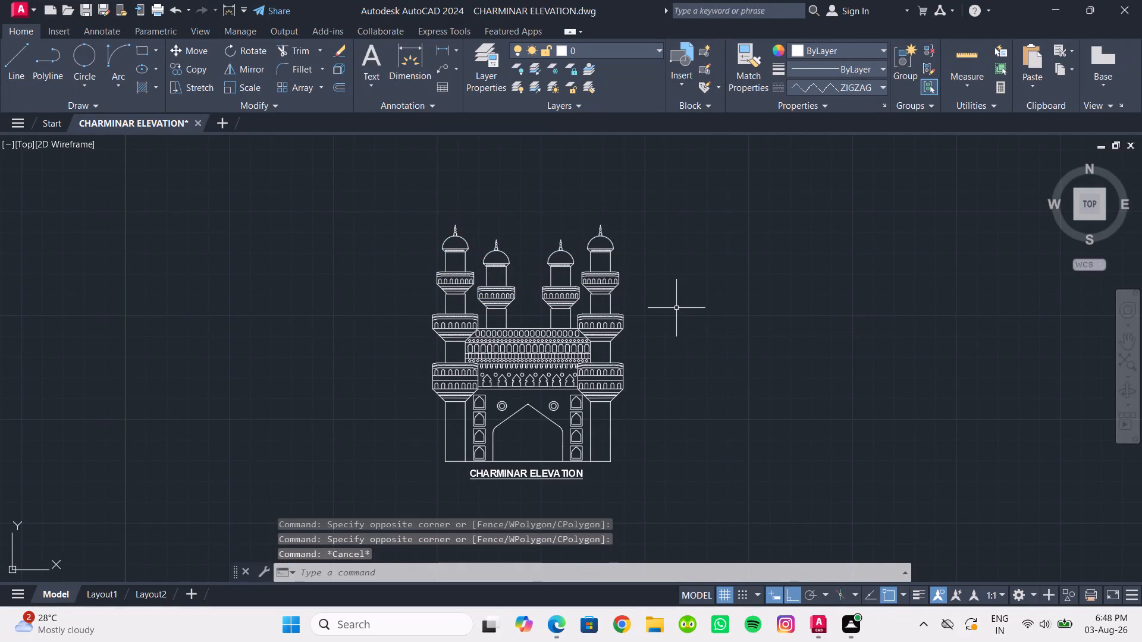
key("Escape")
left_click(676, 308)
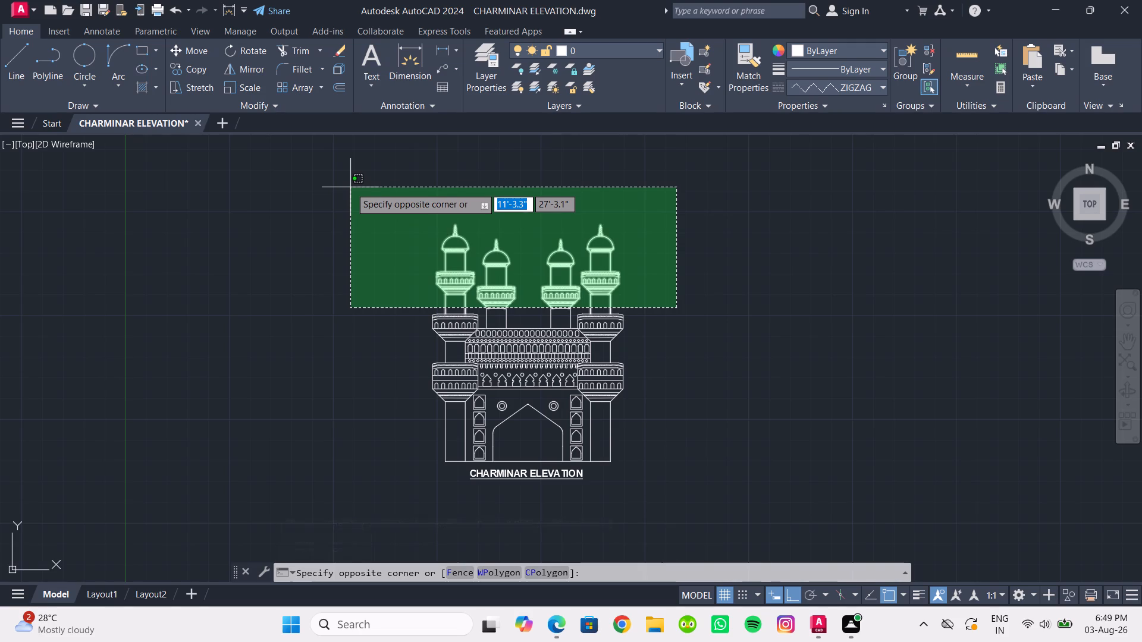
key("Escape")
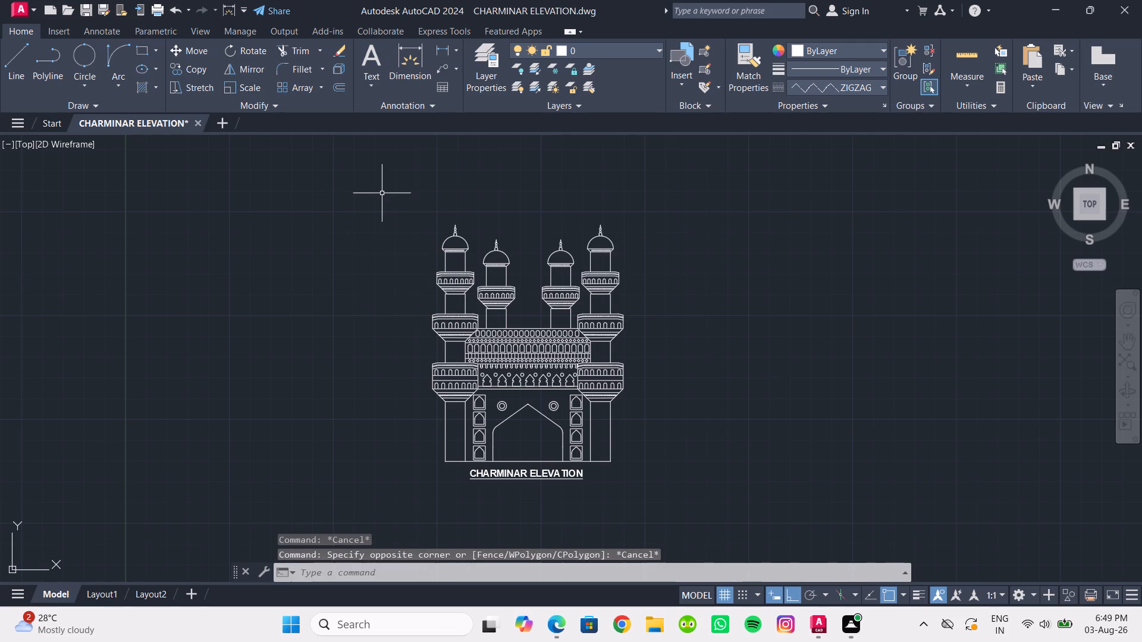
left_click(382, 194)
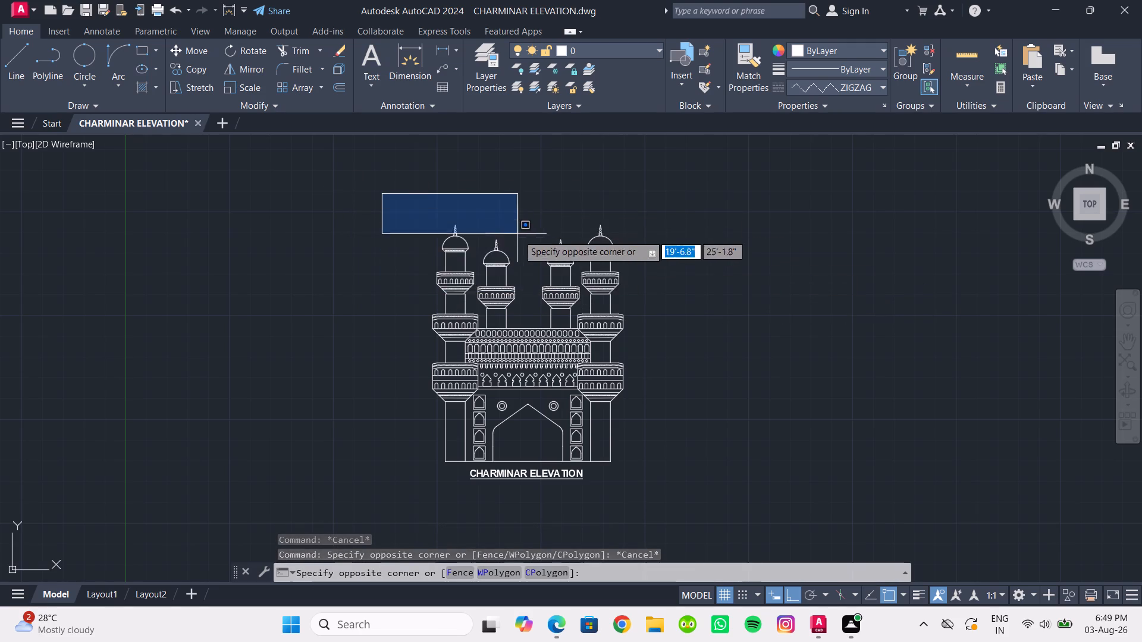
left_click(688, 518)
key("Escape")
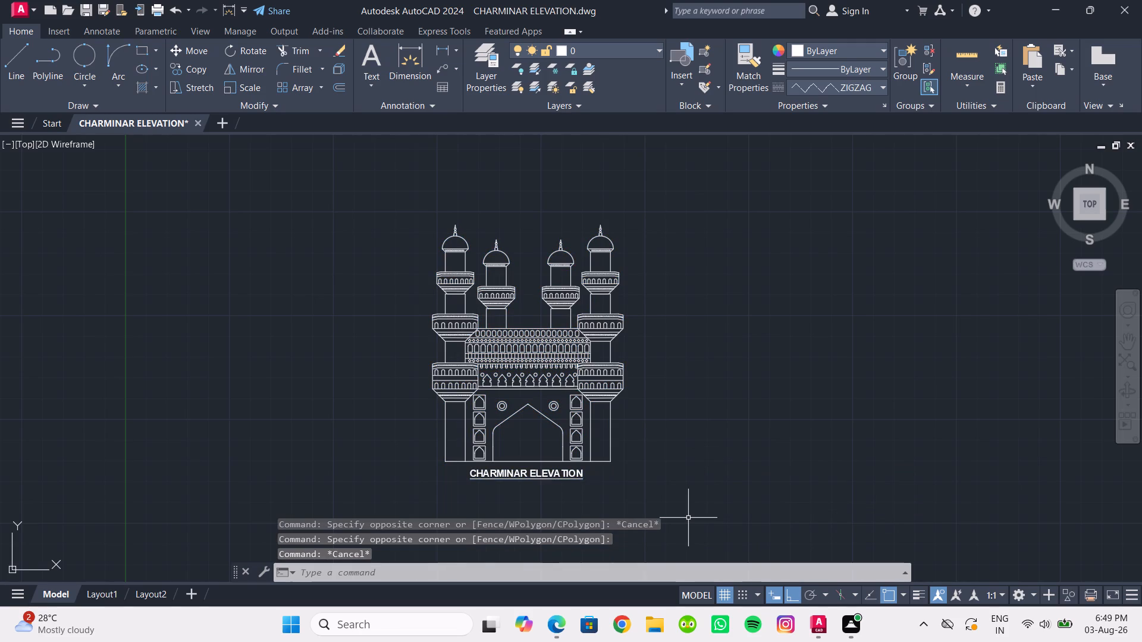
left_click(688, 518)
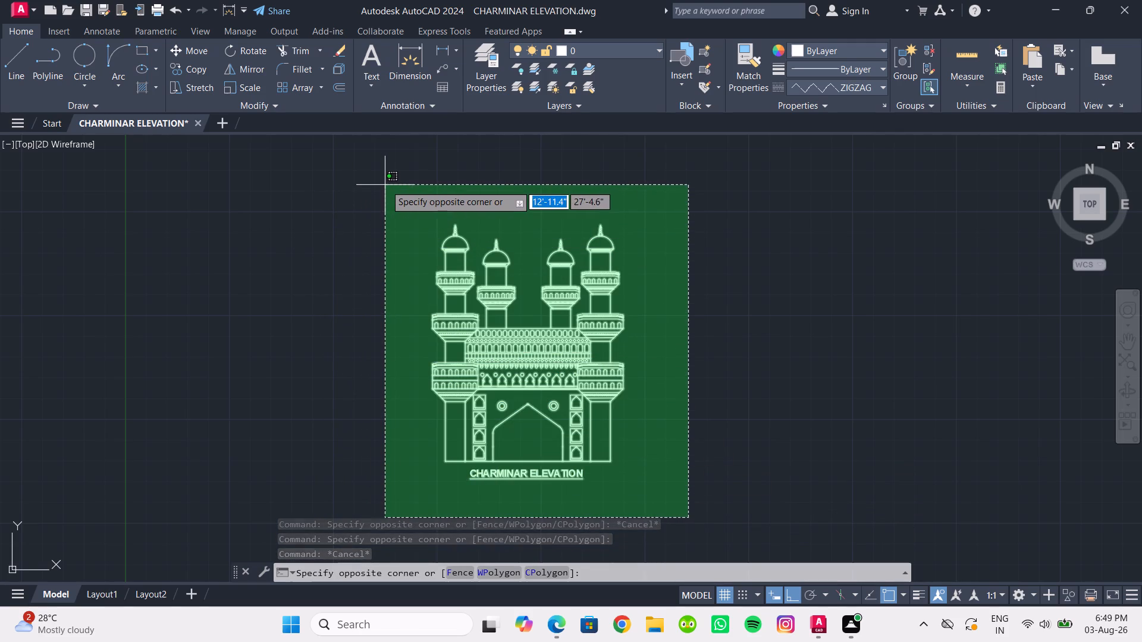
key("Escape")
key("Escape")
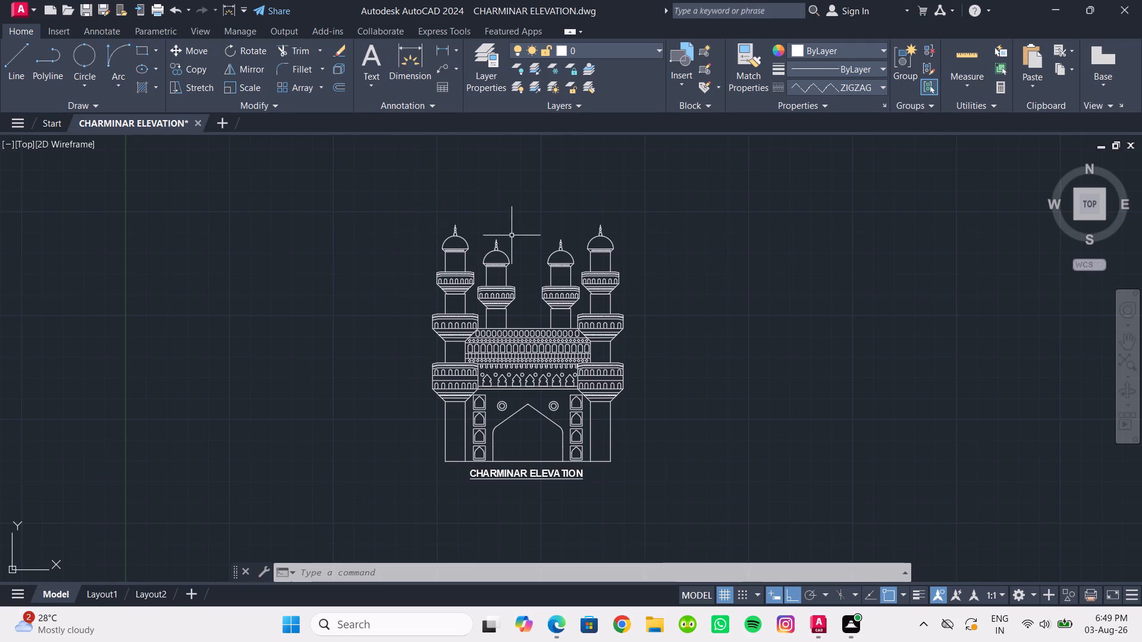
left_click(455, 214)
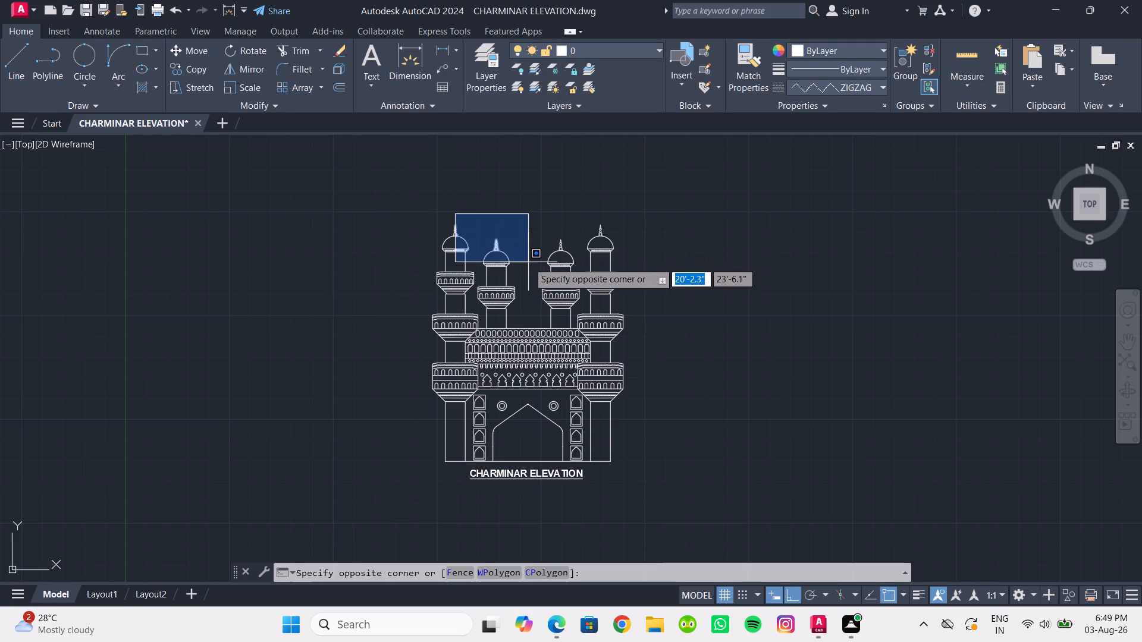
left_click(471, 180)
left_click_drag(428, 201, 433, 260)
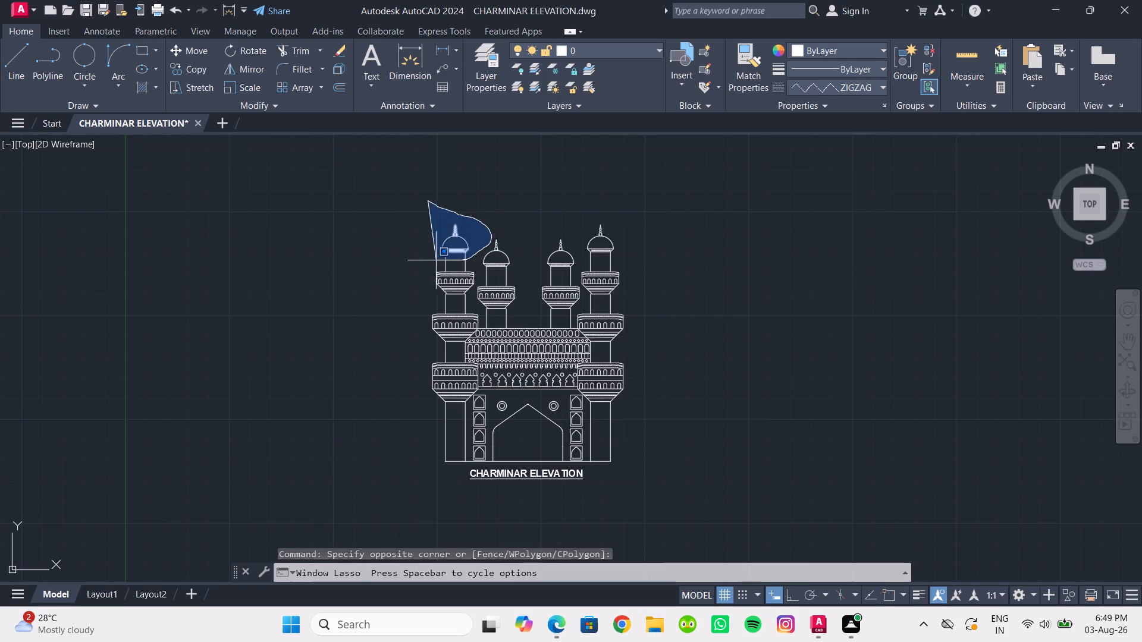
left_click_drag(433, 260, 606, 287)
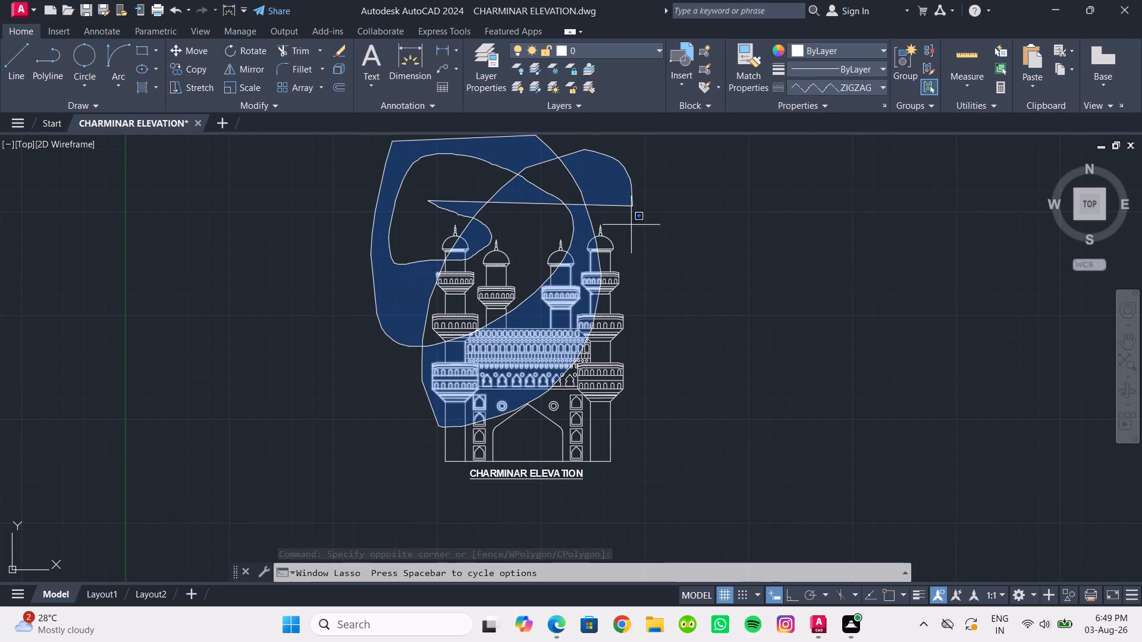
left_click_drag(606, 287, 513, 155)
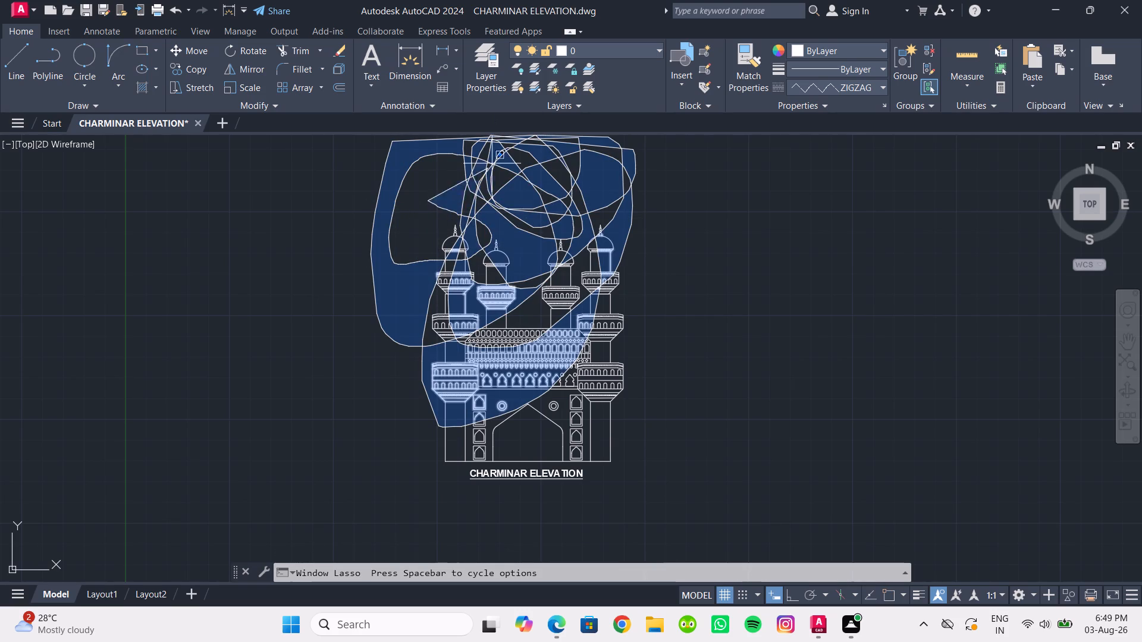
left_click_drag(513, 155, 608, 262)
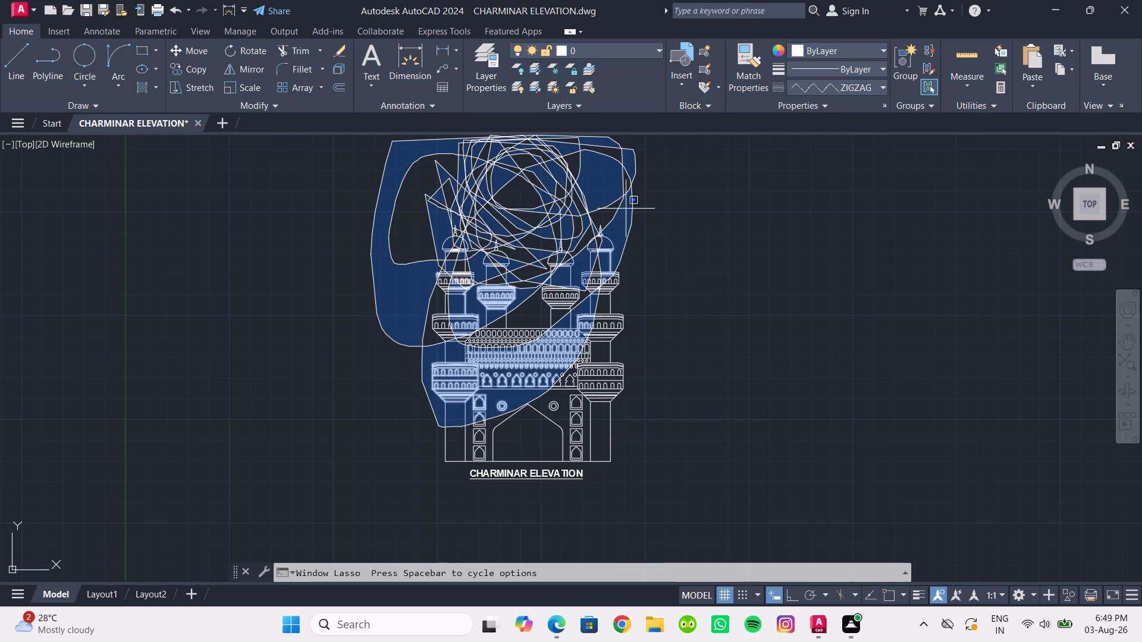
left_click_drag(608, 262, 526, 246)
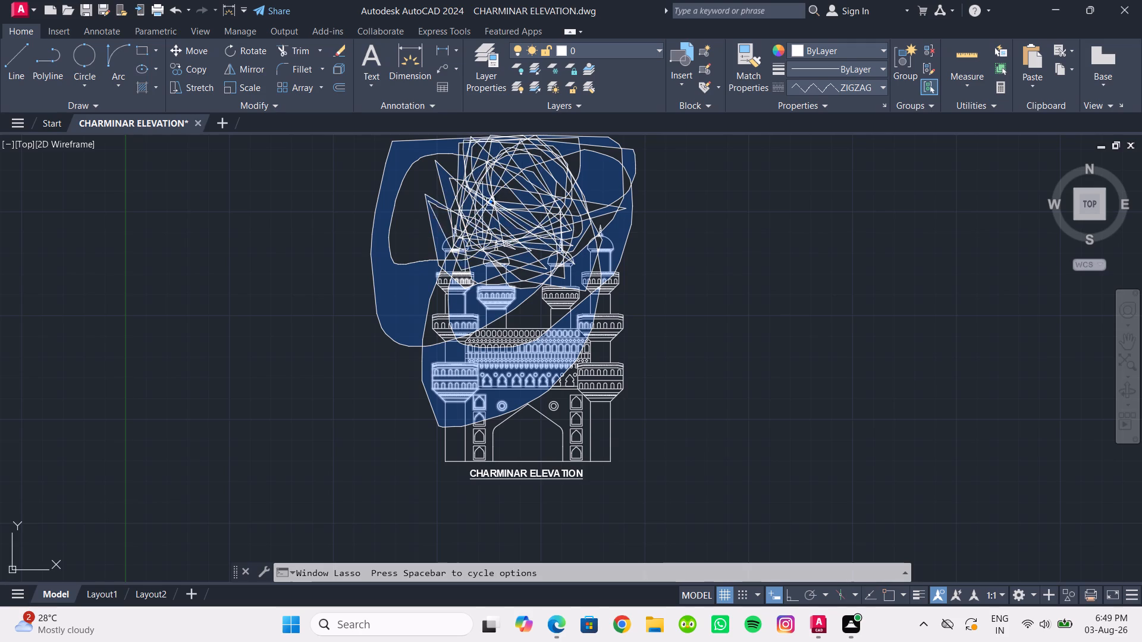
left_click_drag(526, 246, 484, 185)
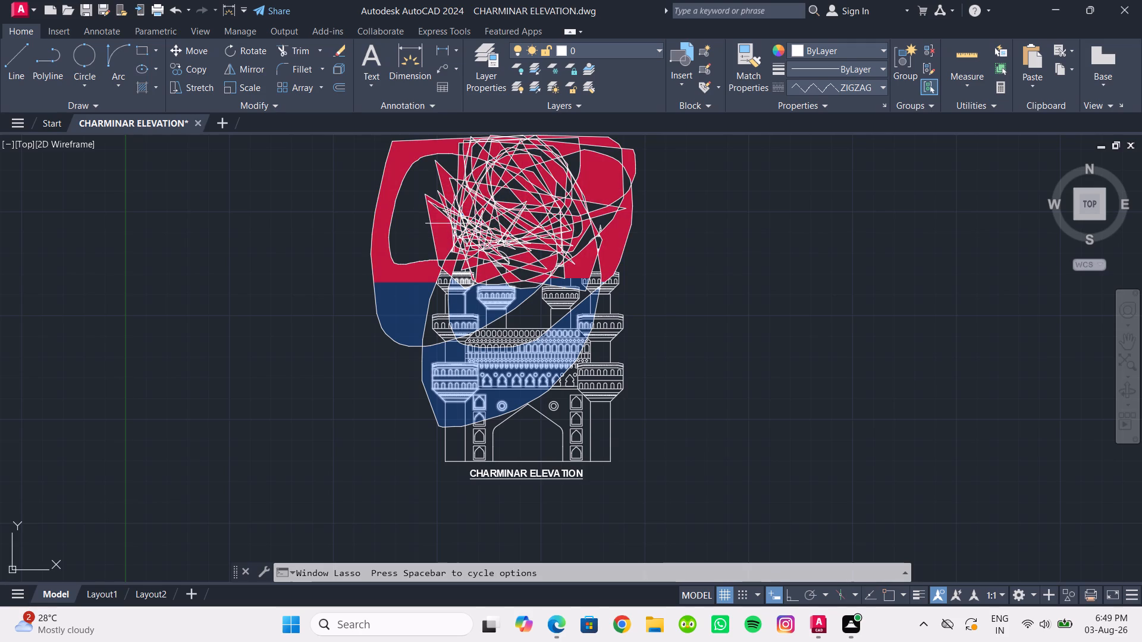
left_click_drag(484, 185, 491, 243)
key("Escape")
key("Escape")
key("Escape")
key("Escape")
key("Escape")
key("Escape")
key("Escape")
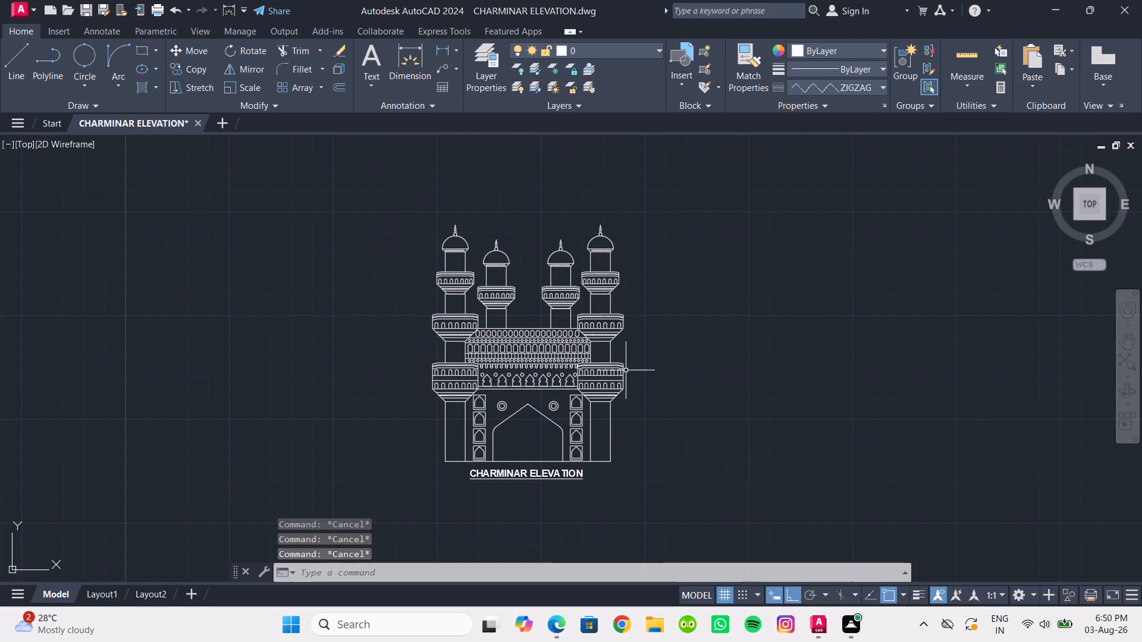
Look through the command history for the operations carried out earlier in this drawing.
left_click(908, 572)
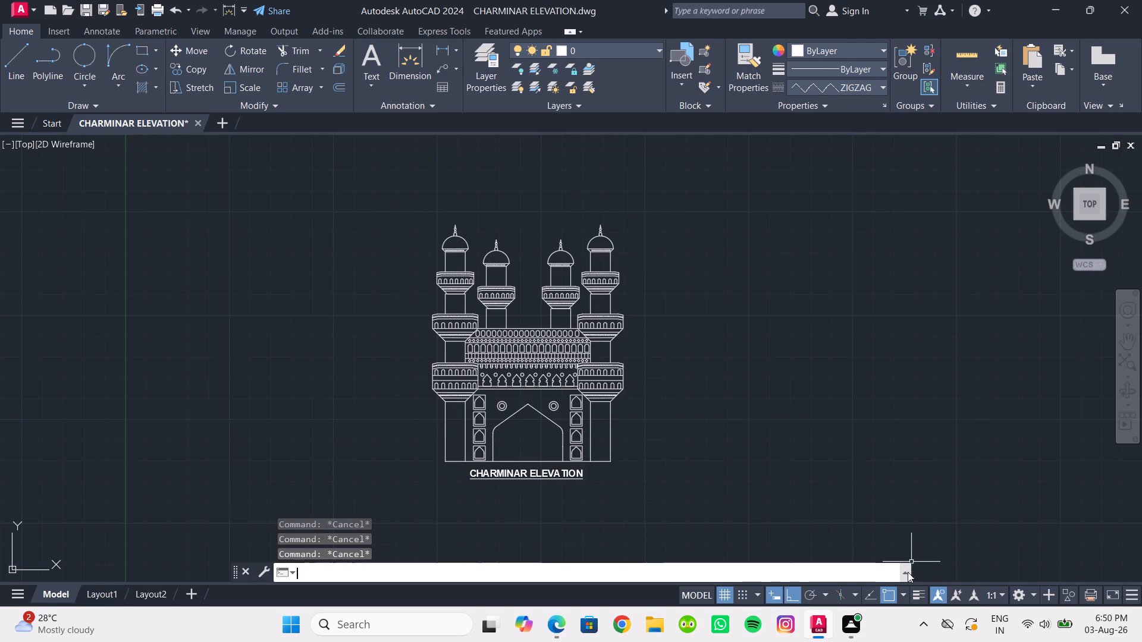
scroll(635, 470, "up", 1)
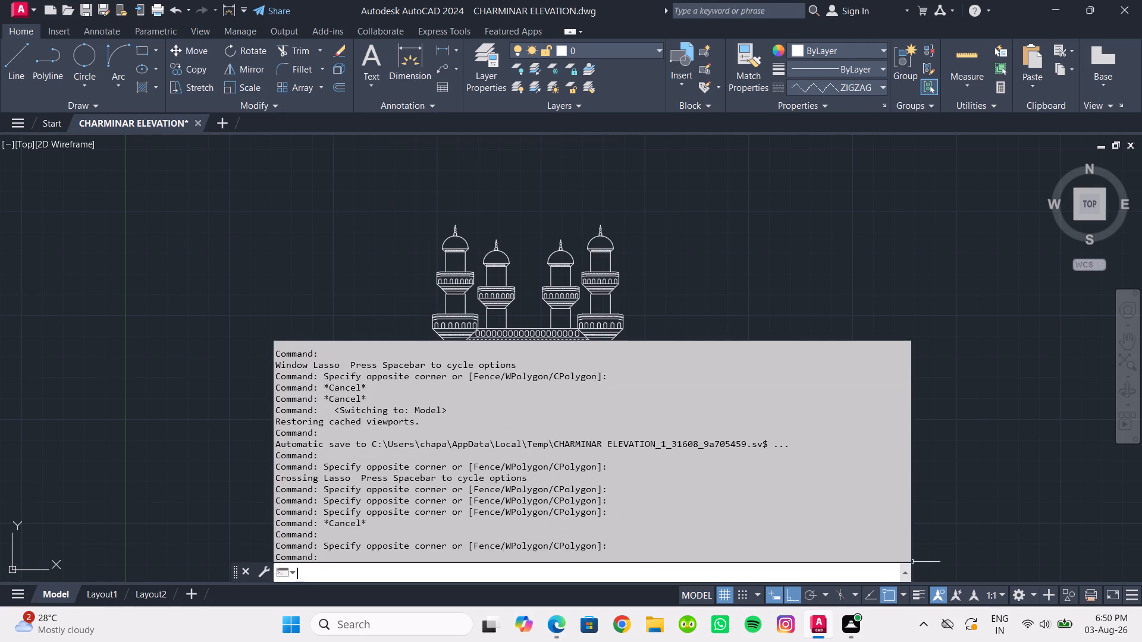
scroll(635, 470, "up", 8)
scroll(635, 470, "down", 1)
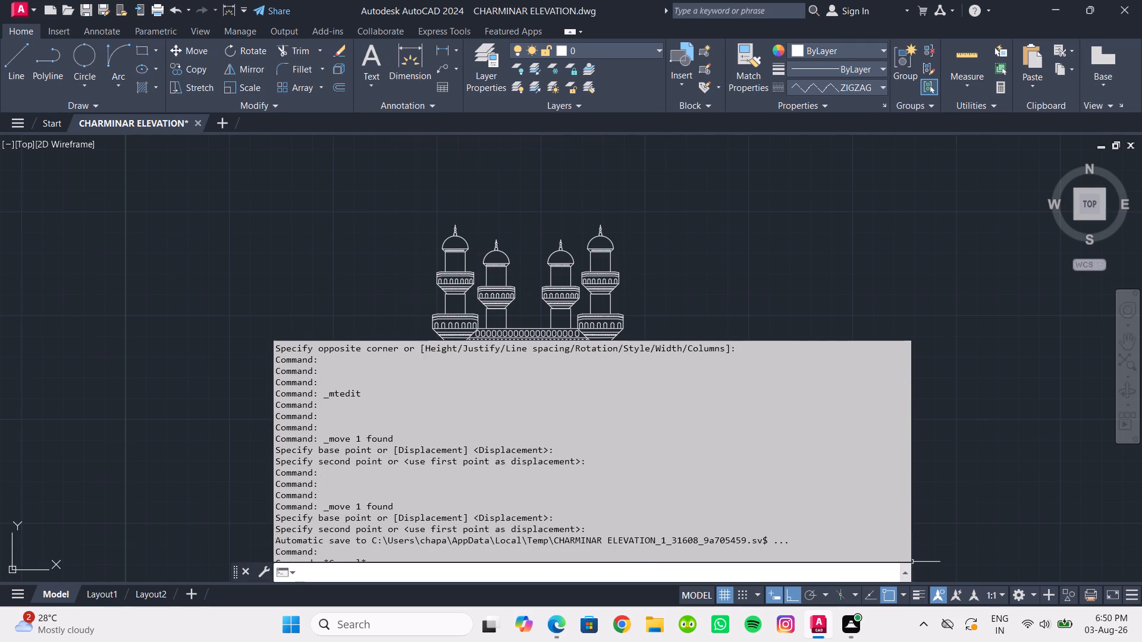
scroll(635, 470, "up", 18)
scroll(635, 470, "down", 1)
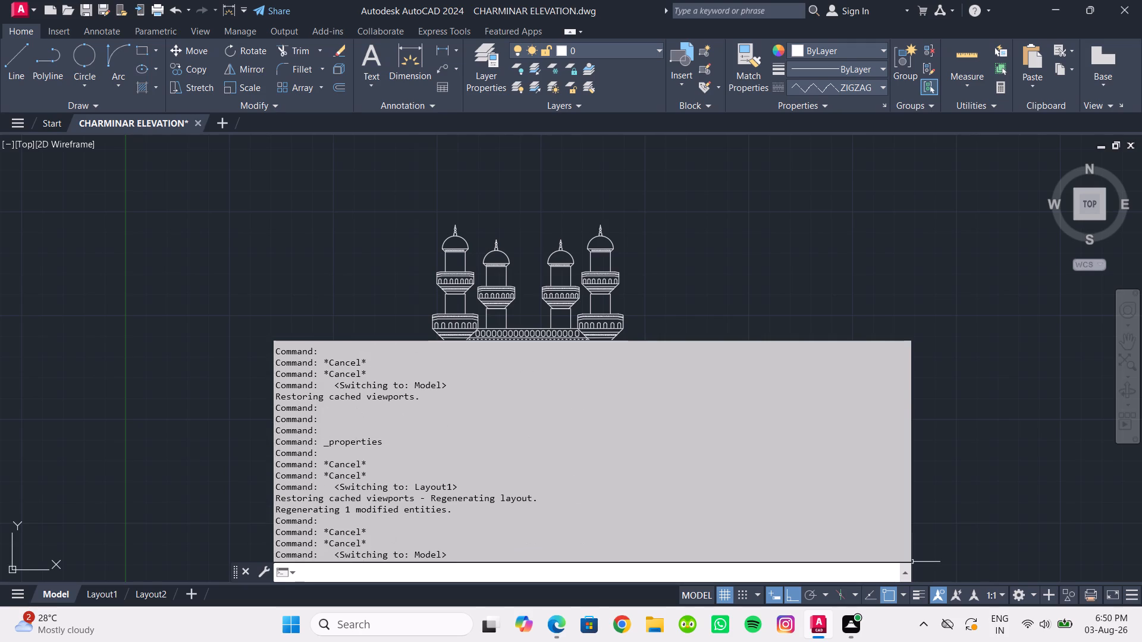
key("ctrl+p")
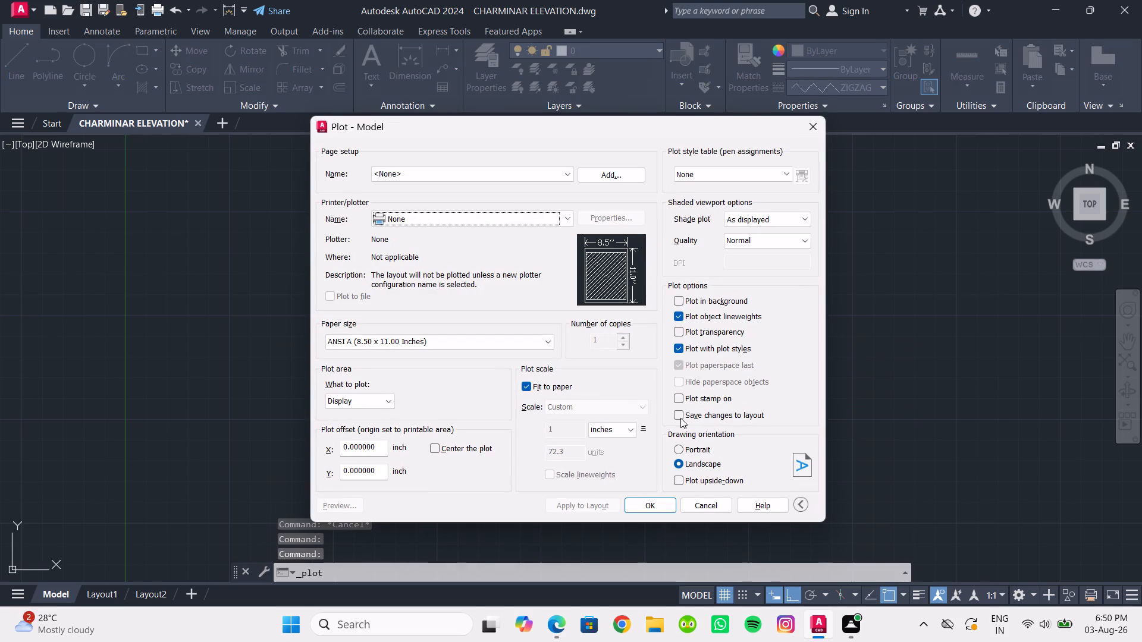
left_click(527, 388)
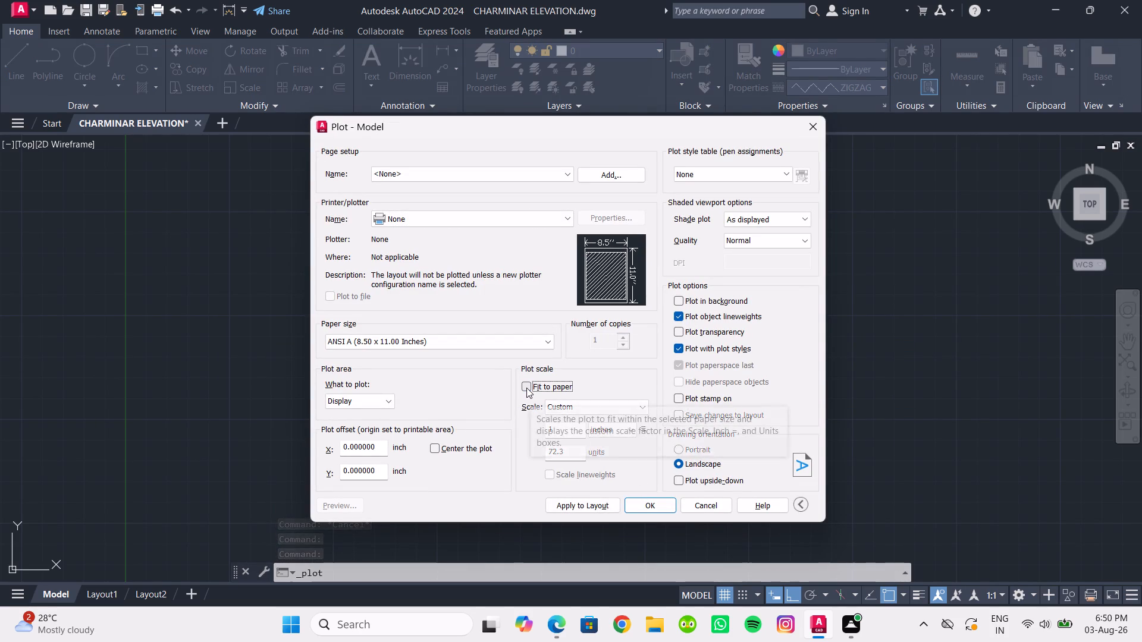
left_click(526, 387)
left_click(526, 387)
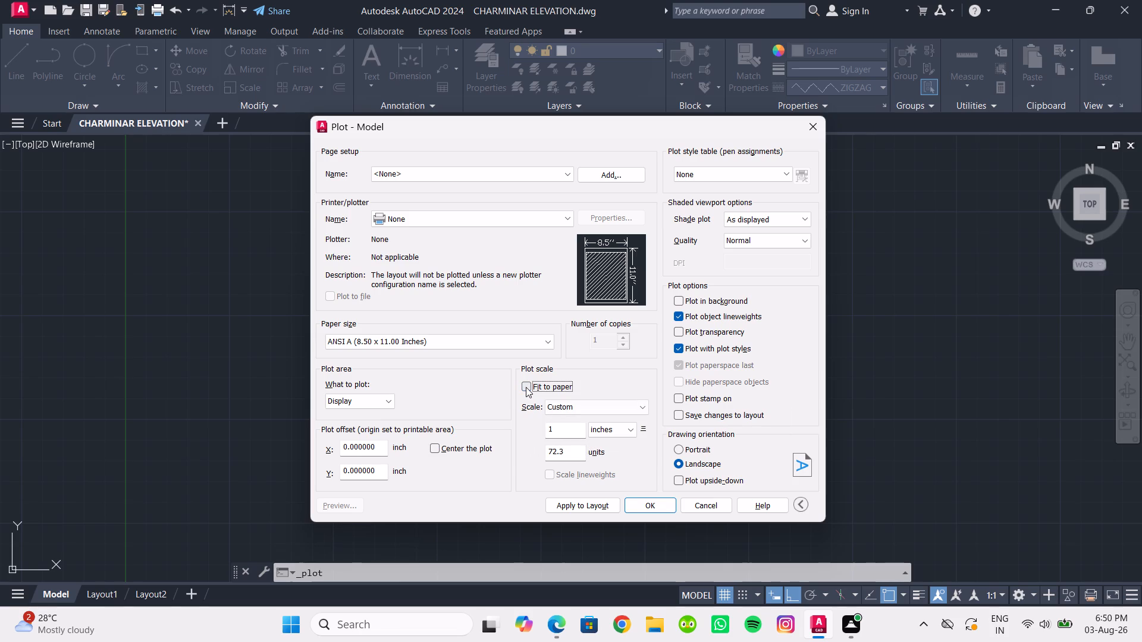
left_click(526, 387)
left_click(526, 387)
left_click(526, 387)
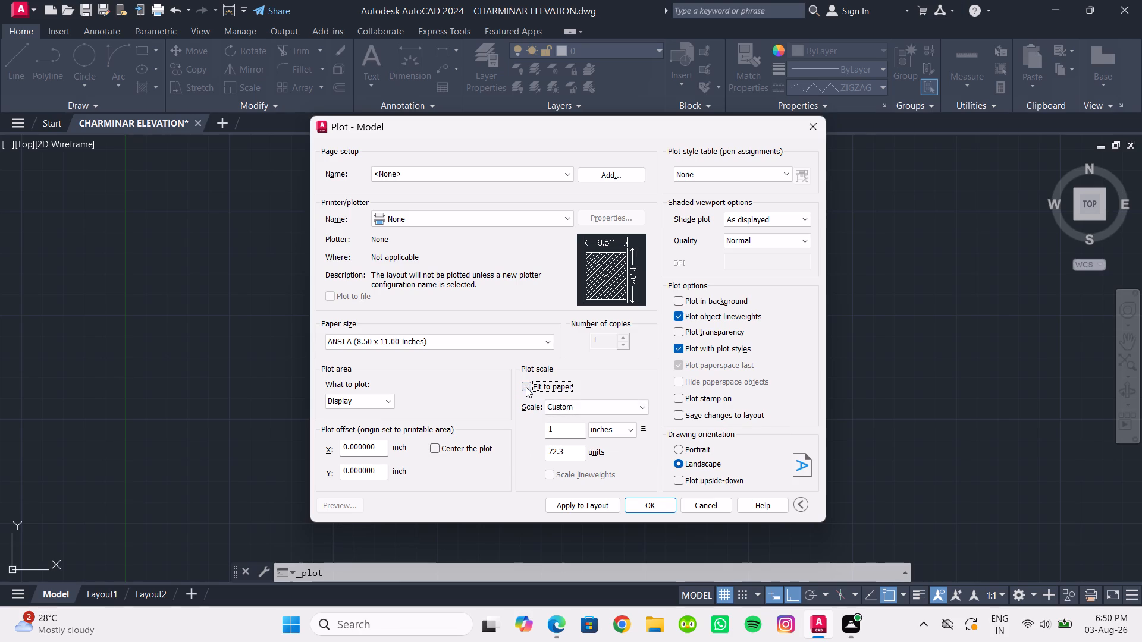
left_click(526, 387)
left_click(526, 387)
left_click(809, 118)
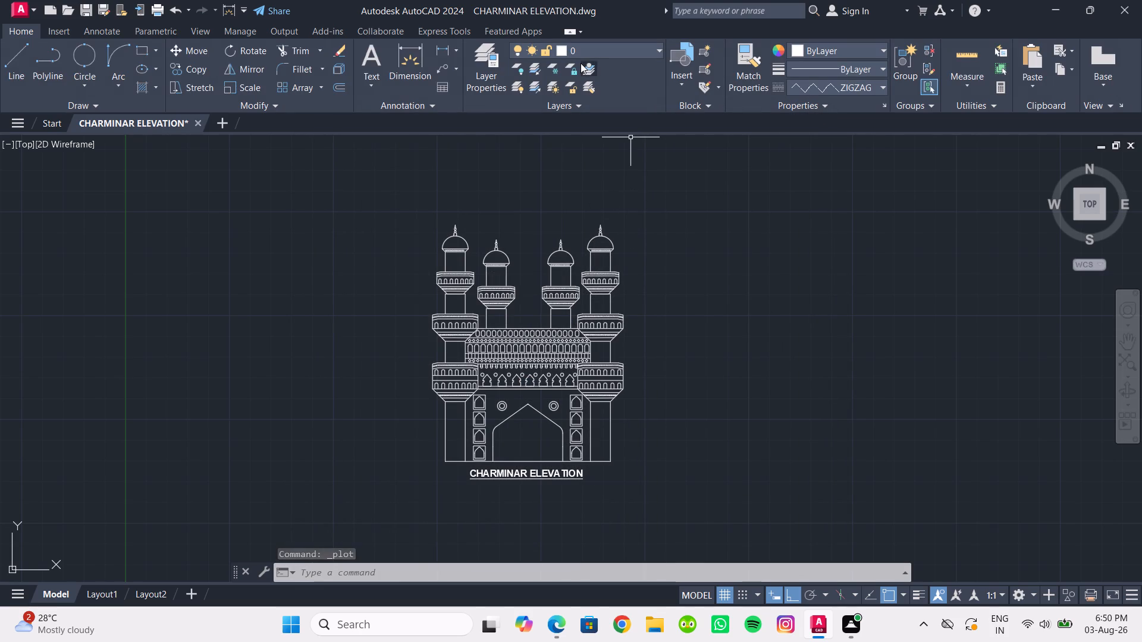
Create a new layer named "line colour" and assign it the pink index colour 231.
left_click(482, 70)
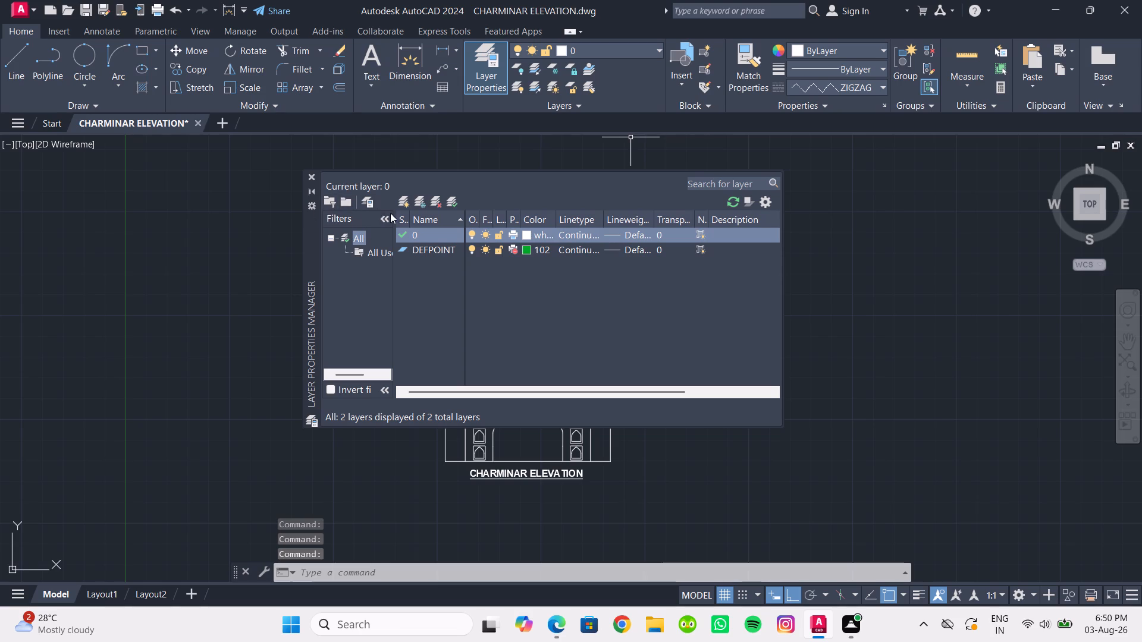
left_click(403, 203)
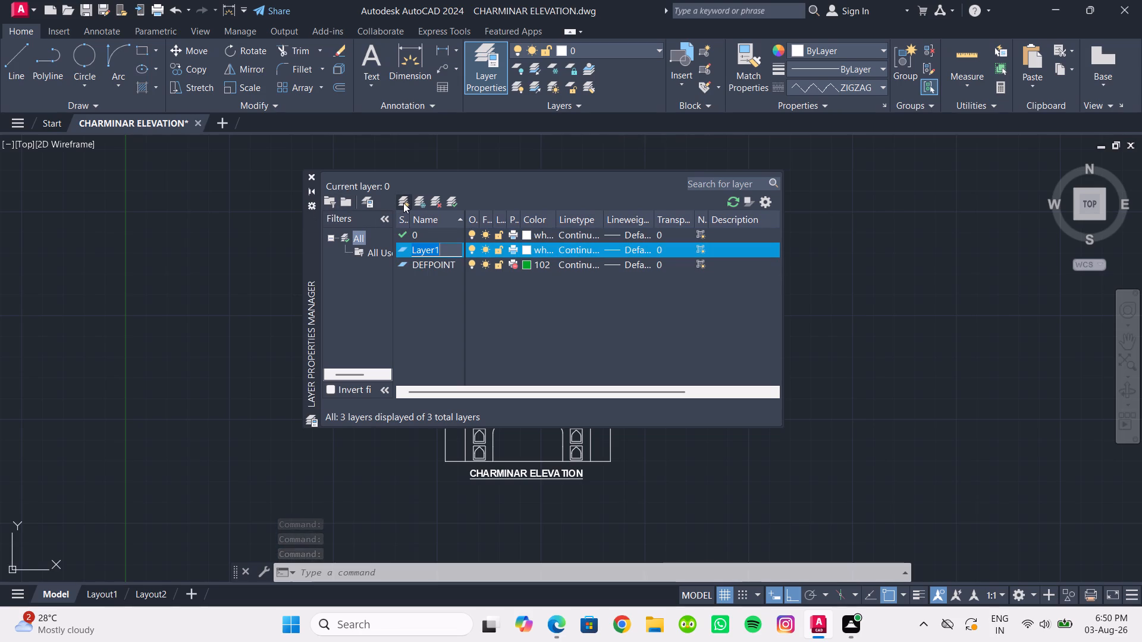
type("line")
key("space")
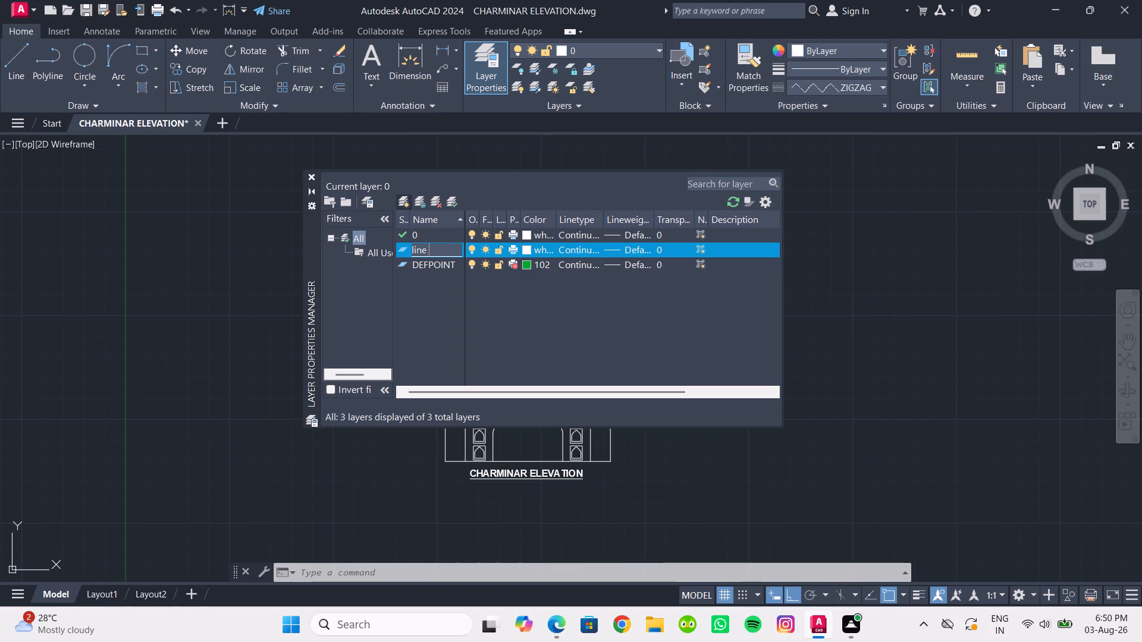
type("clo")
key("BackSpace")
key("BackSpace")
type("olour")
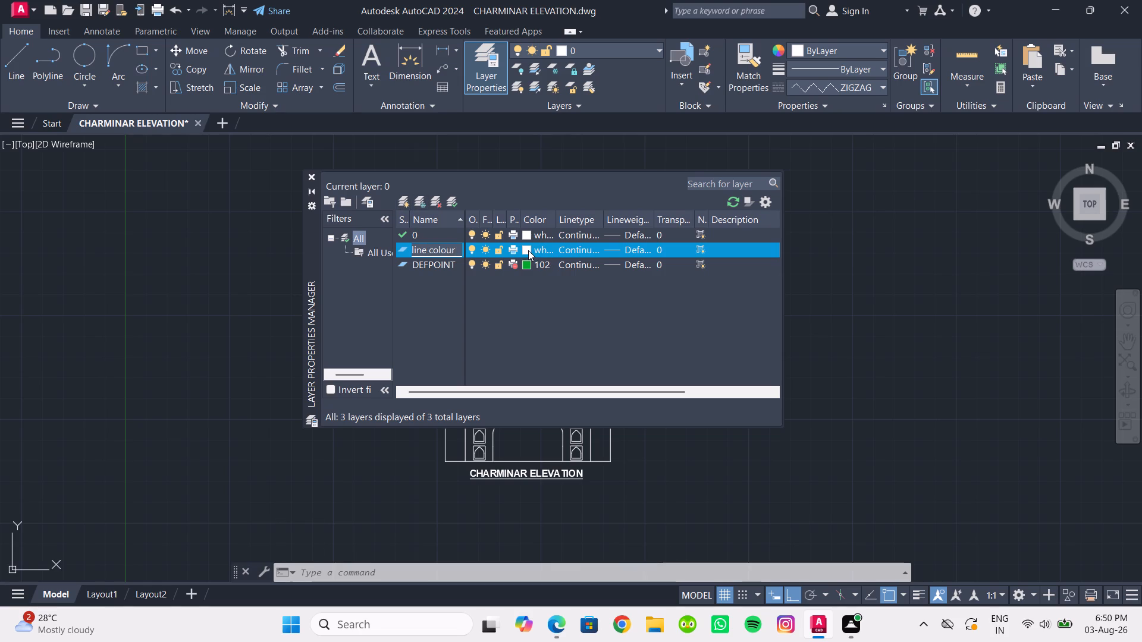
left_click(528, 250)
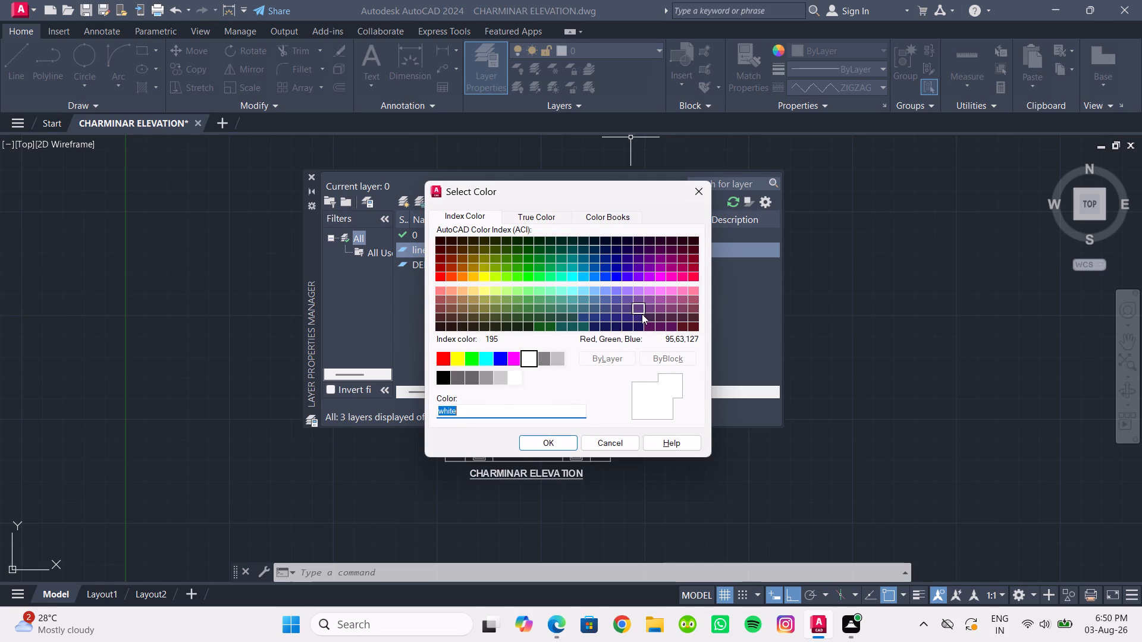
left_click(682, 291)
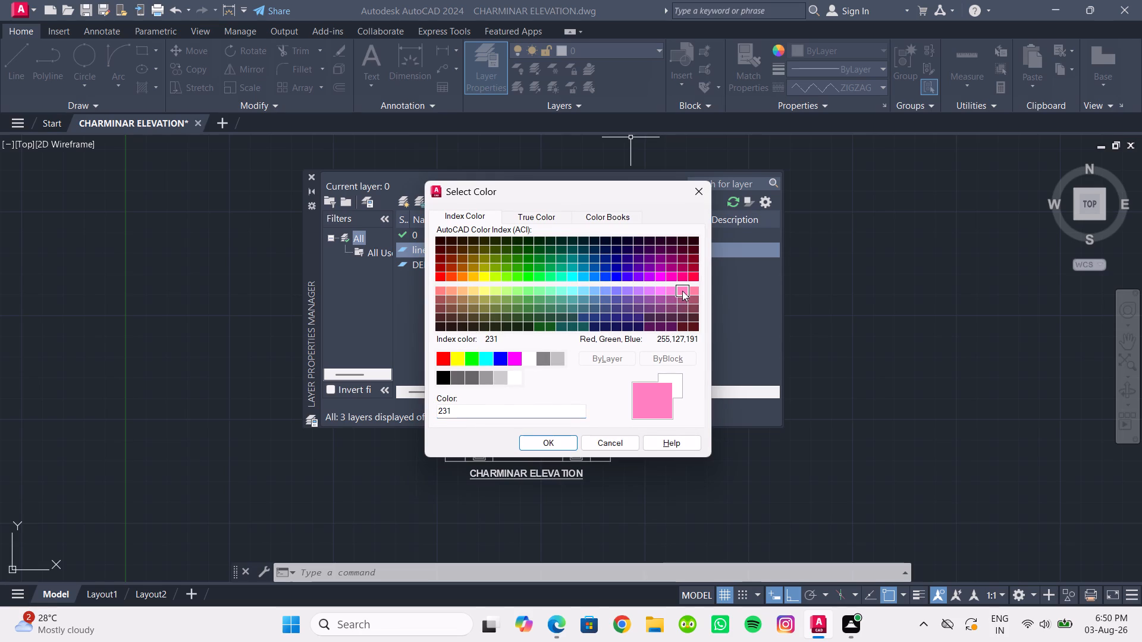
left_click(544, 443)
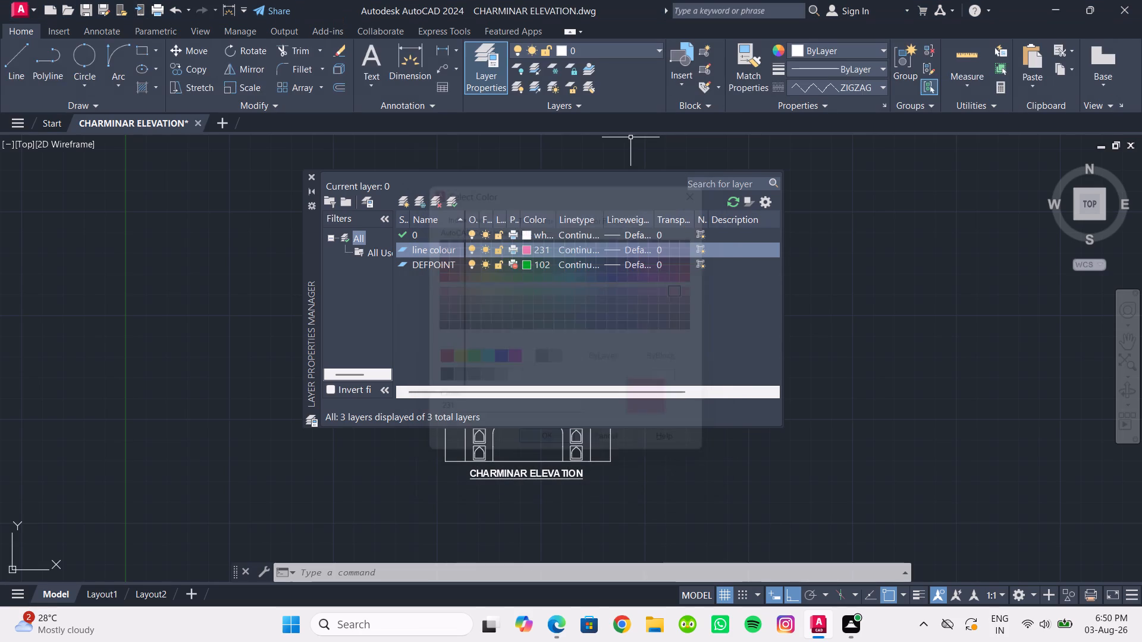
left_click(314, 176)
Move all the Charminar elevation linework, excluding its title text, onto the "line colour" layer.
left_click_drag(366, 177, 469, 258)
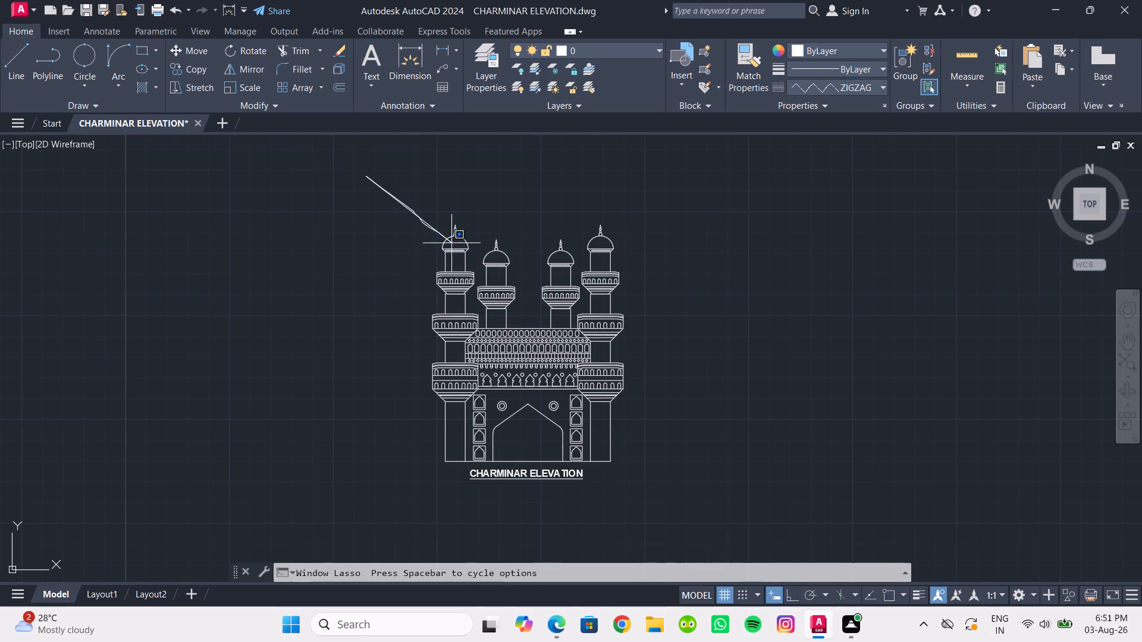
left_click_drag(469, 258, 528, 345)
left_click(406, 211)
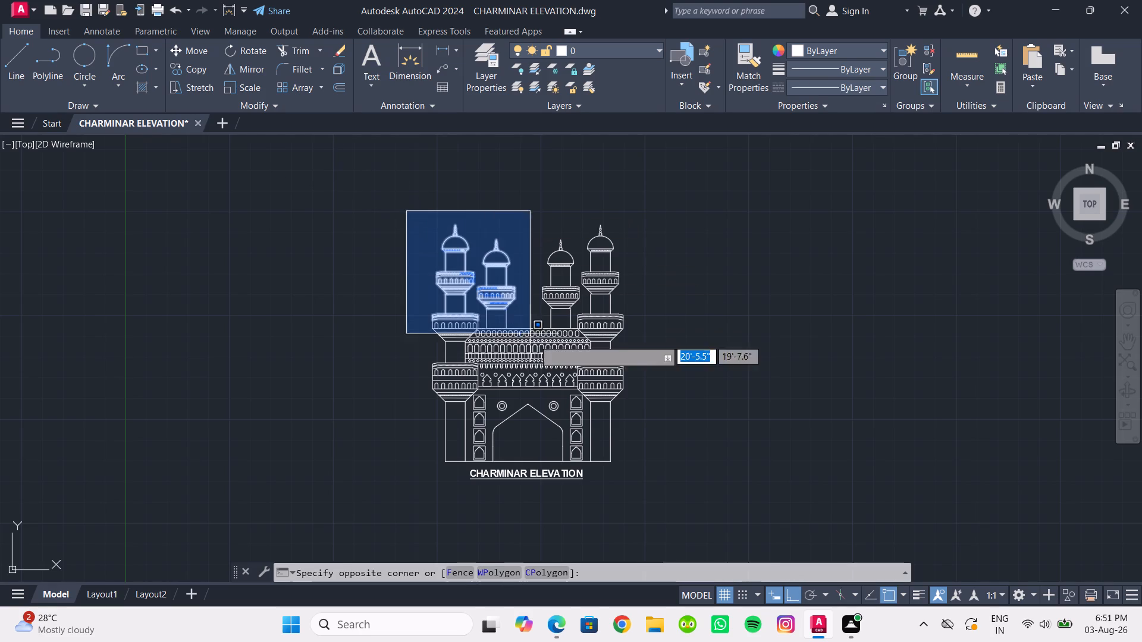
left_click(634, 467)
left_click(623, 56)
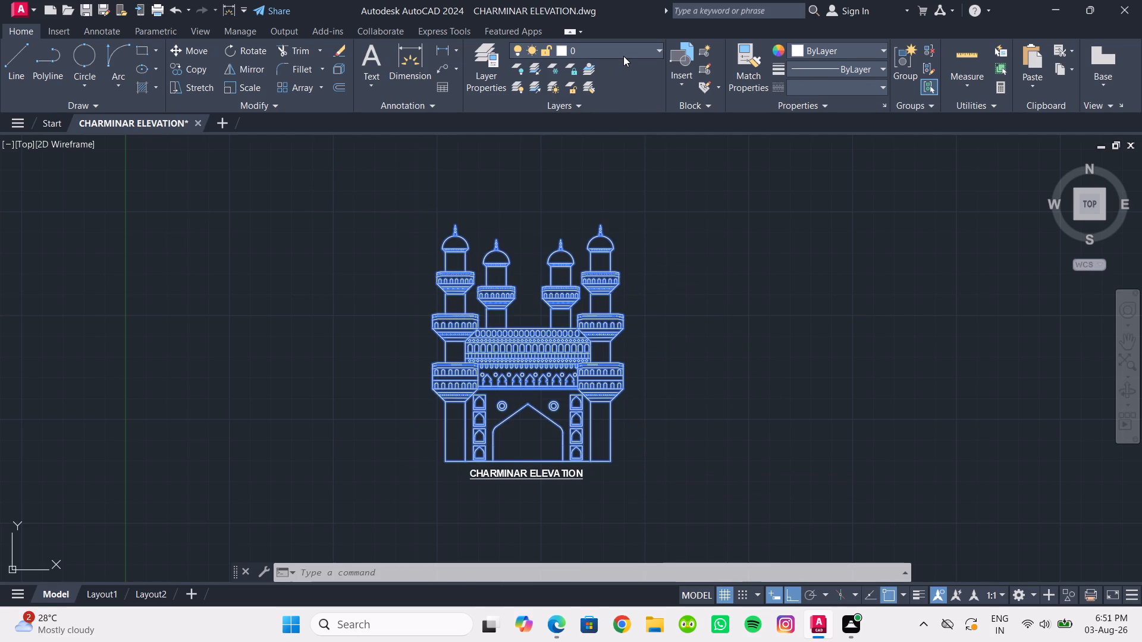
left_click(604, 101)
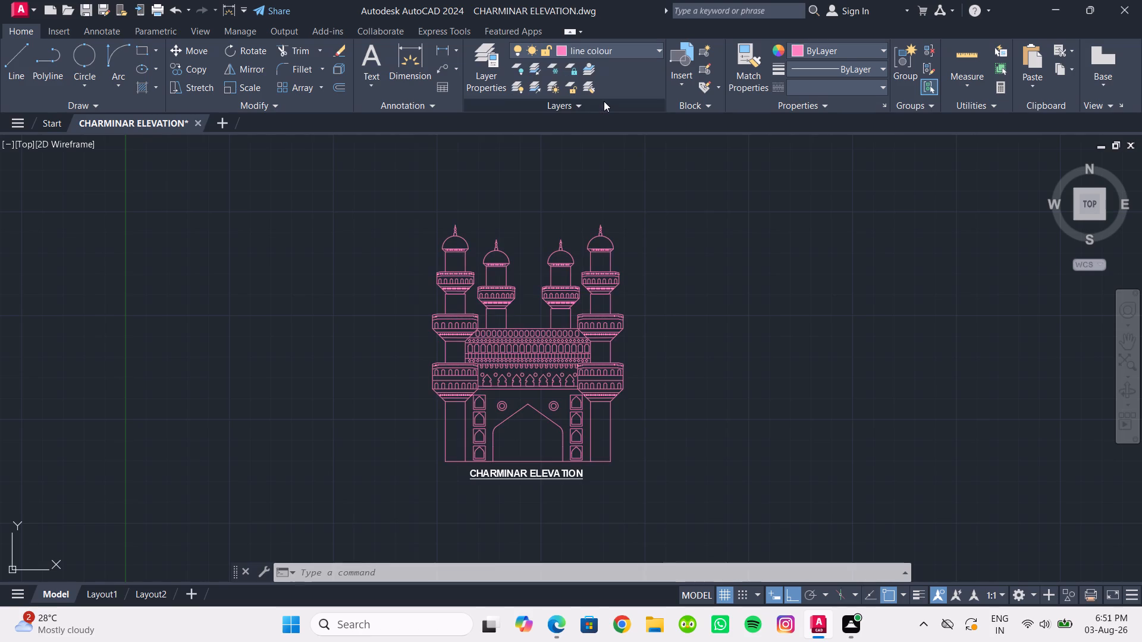
left_click(721, 395)
key("Escape")
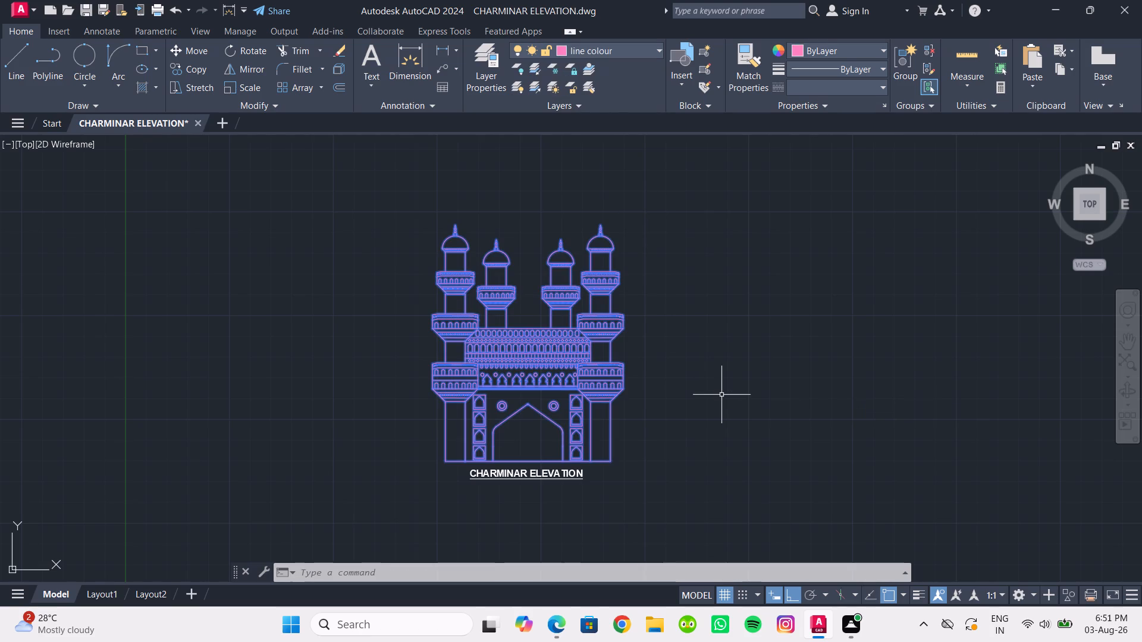
key("Escape")
key("Escape")
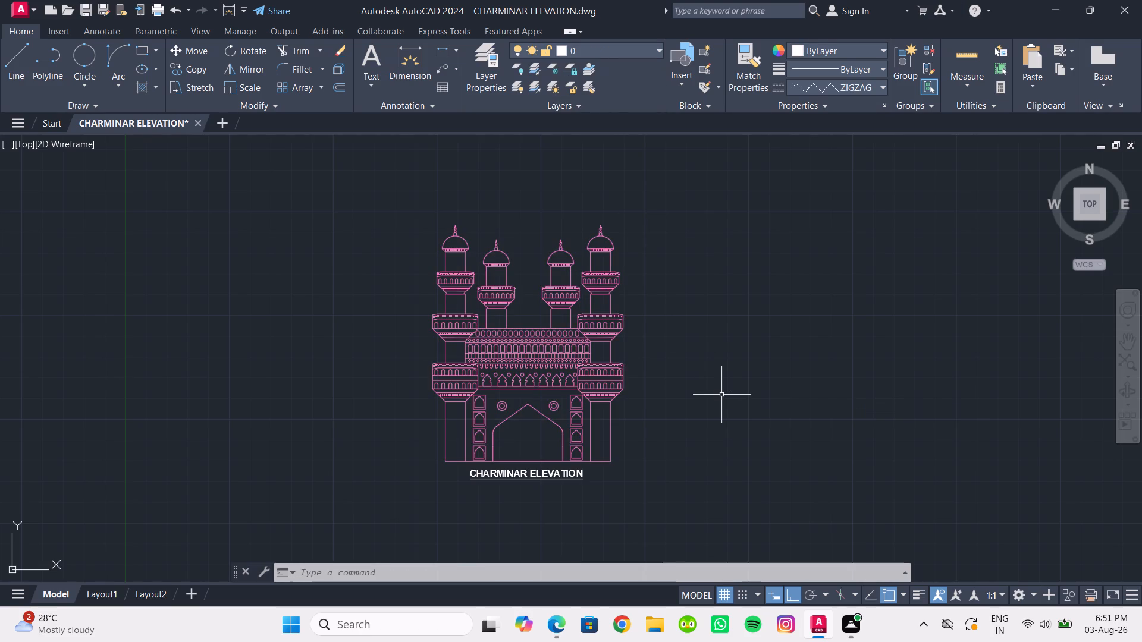
Save the Charminar elevation drawing.
scroll(721, 395, "up", 1, "ctrl")
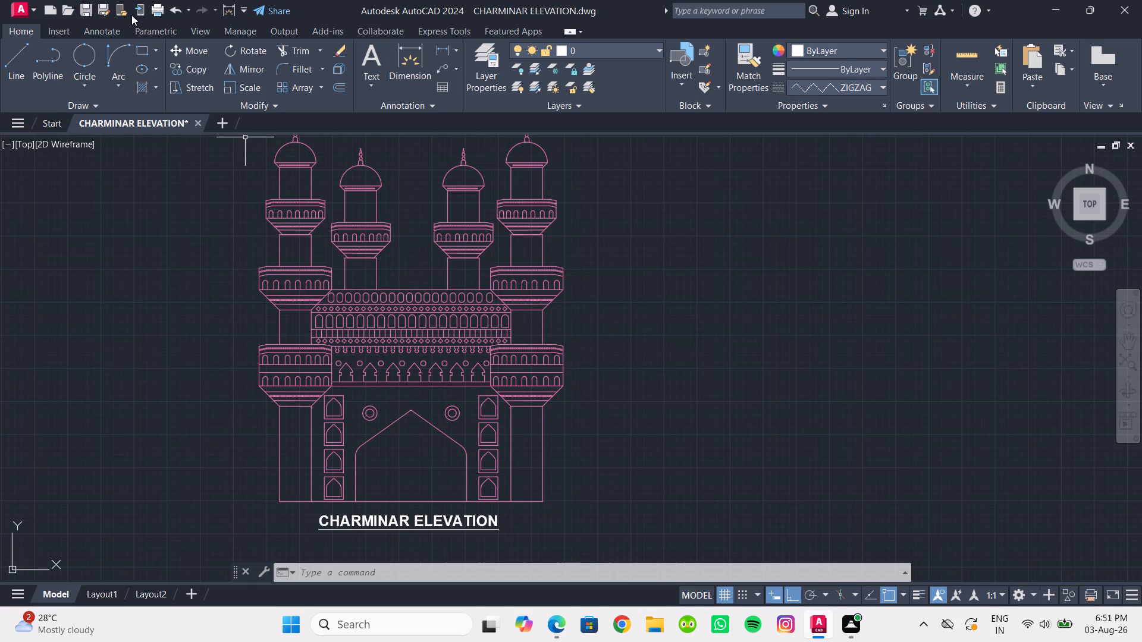
left_click(83, 14)
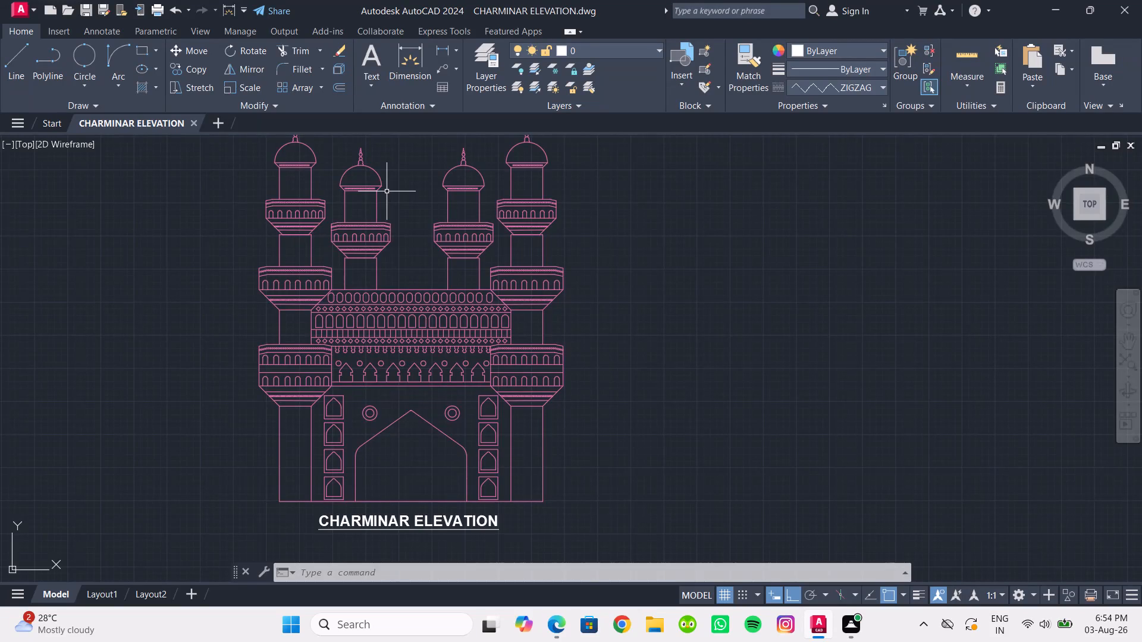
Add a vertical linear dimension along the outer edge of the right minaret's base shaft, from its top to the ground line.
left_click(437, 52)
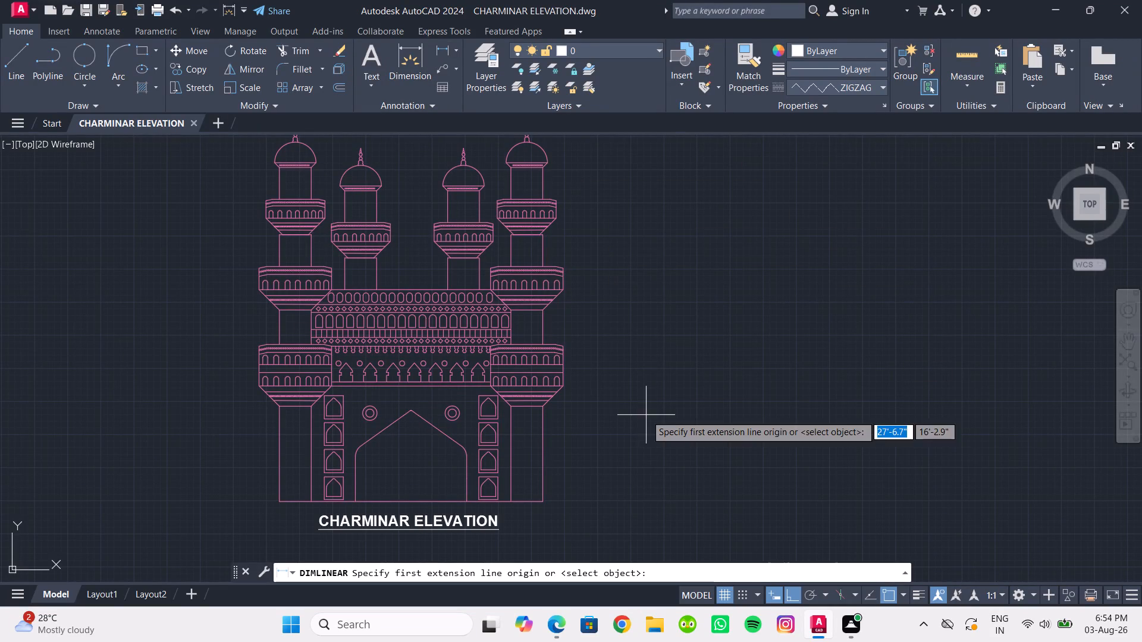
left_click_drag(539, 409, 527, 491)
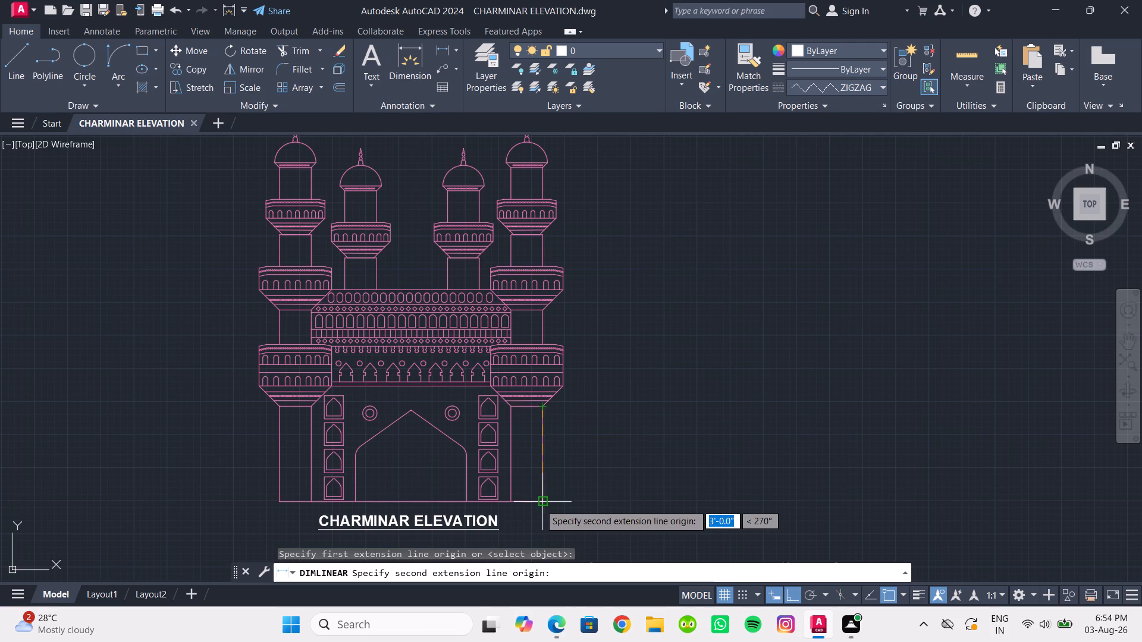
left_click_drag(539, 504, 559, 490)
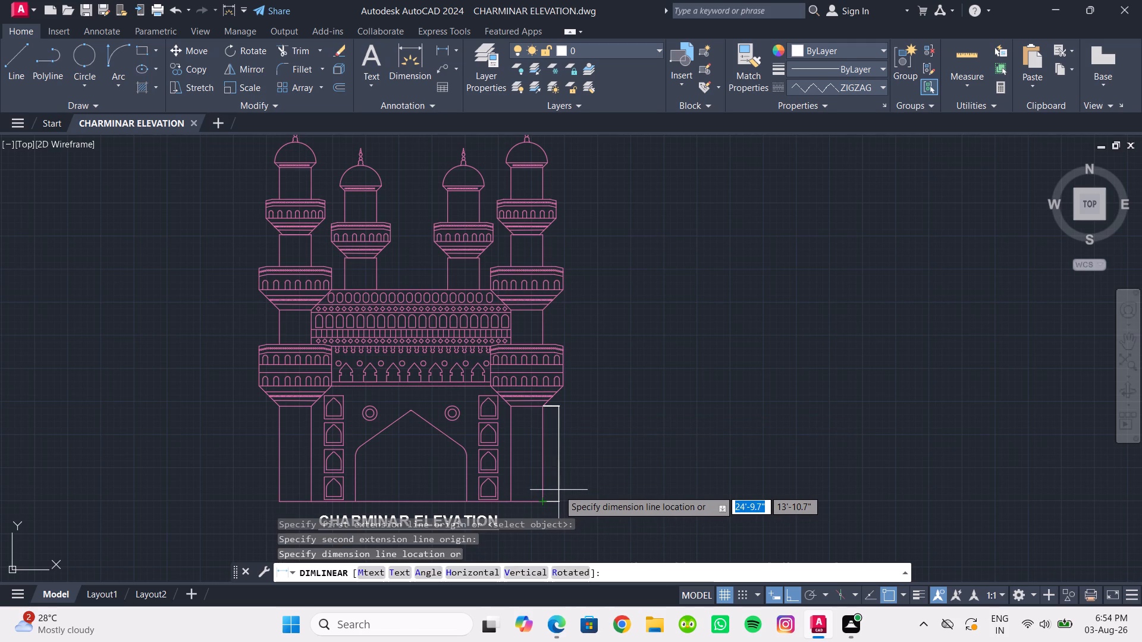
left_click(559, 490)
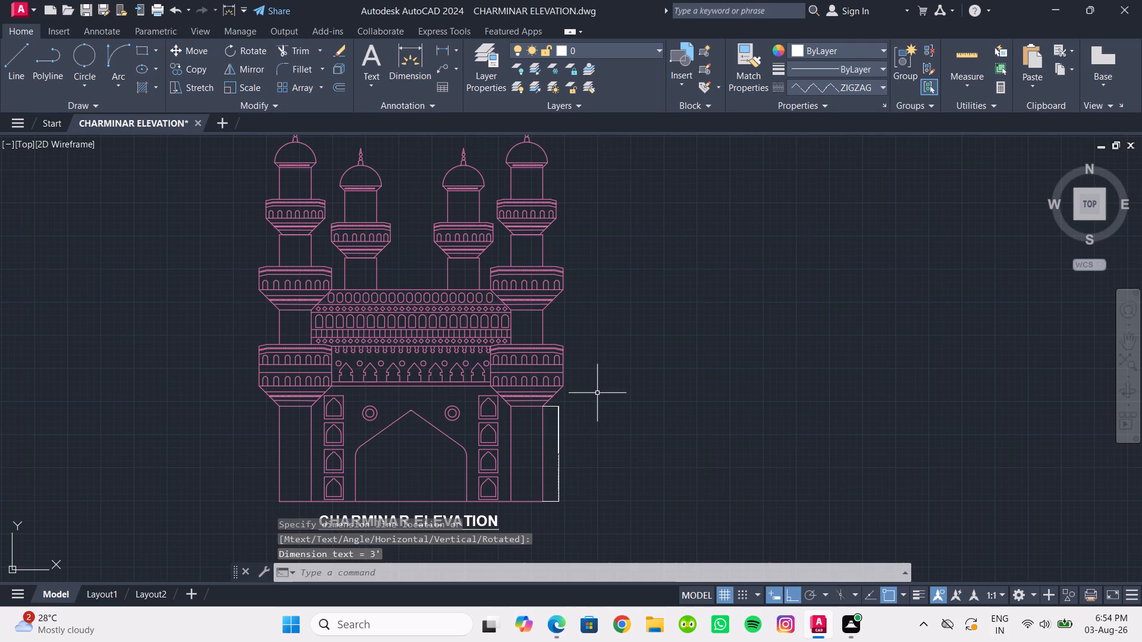
Set the current linetype to ByLayer.
left_click(793, 86)
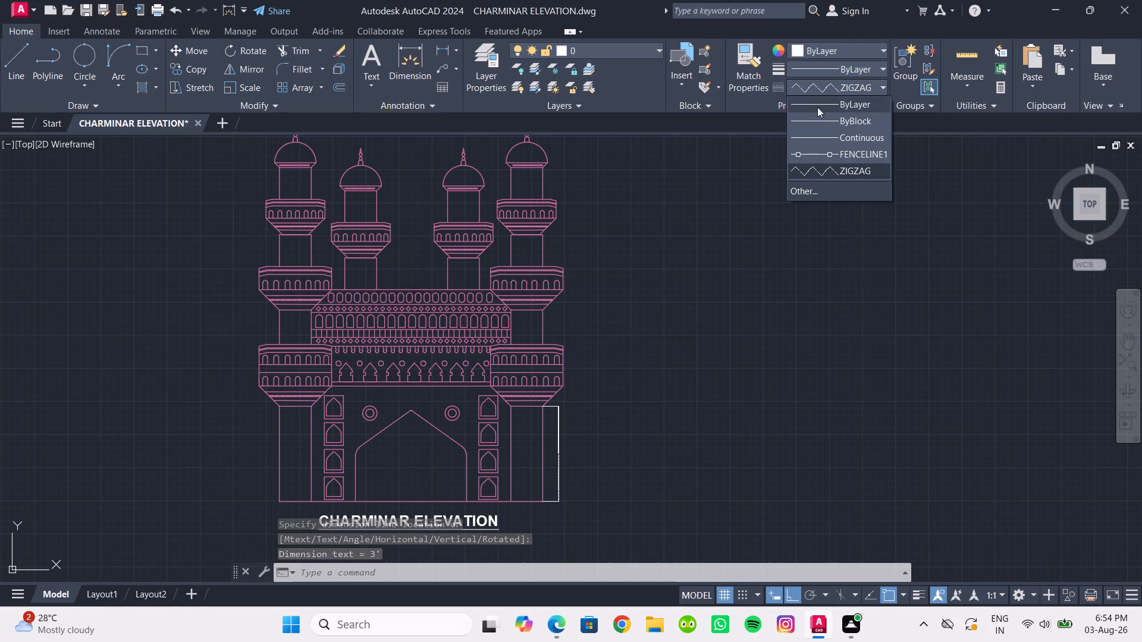
left_click(820, 111)
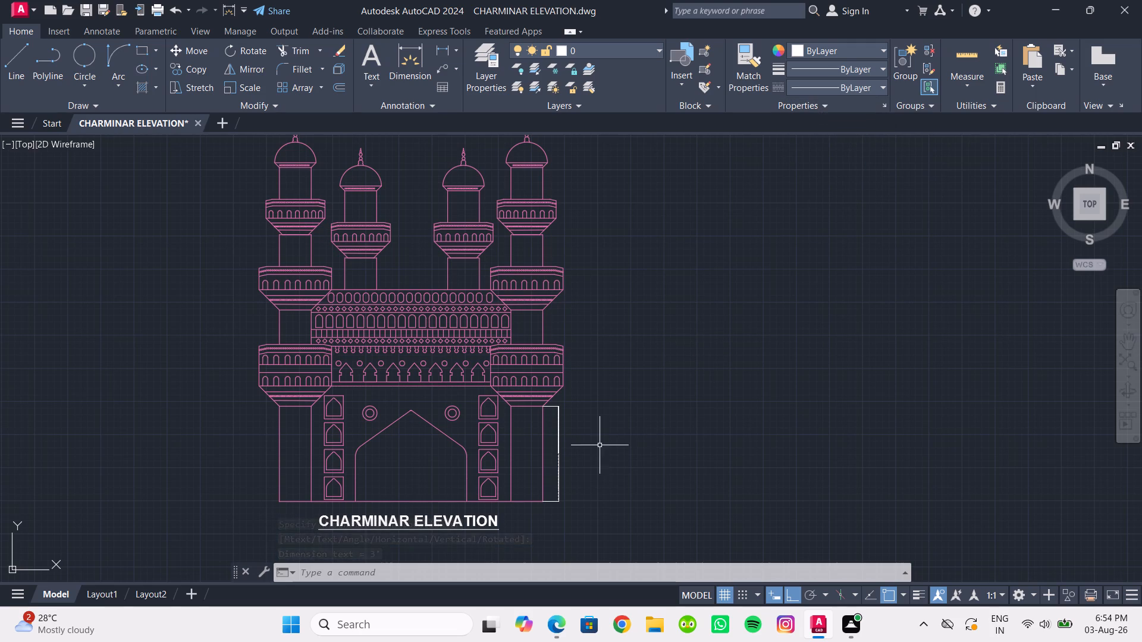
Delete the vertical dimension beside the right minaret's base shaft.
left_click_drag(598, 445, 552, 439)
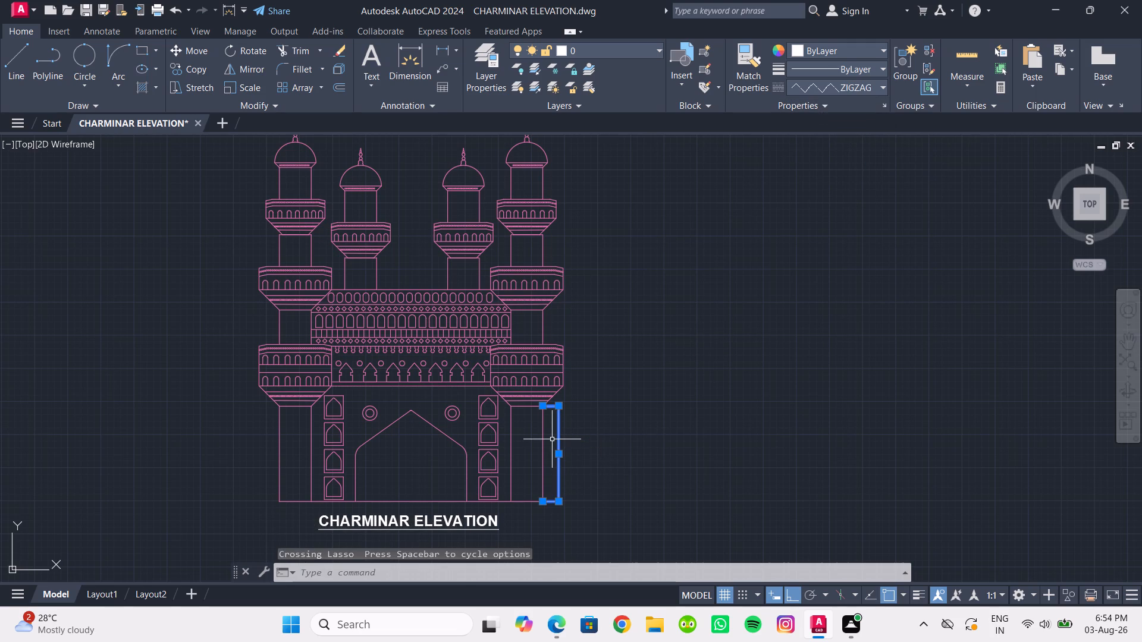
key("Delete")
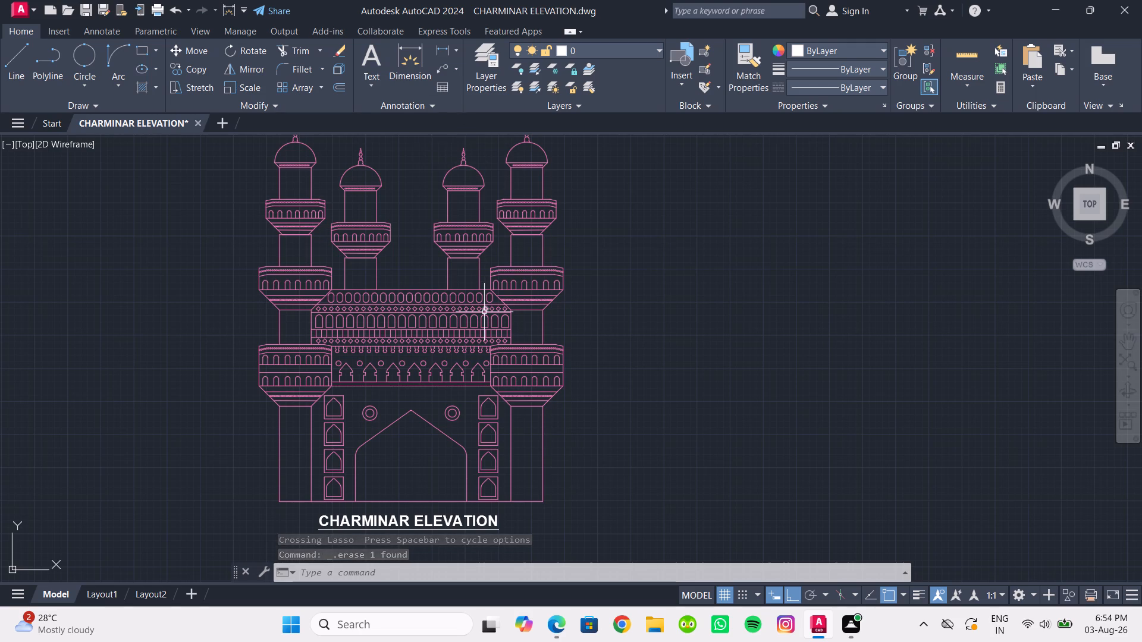
Modify the Standard dimension style to a text height of 5" and set the style current.
key("d")
key("Return")
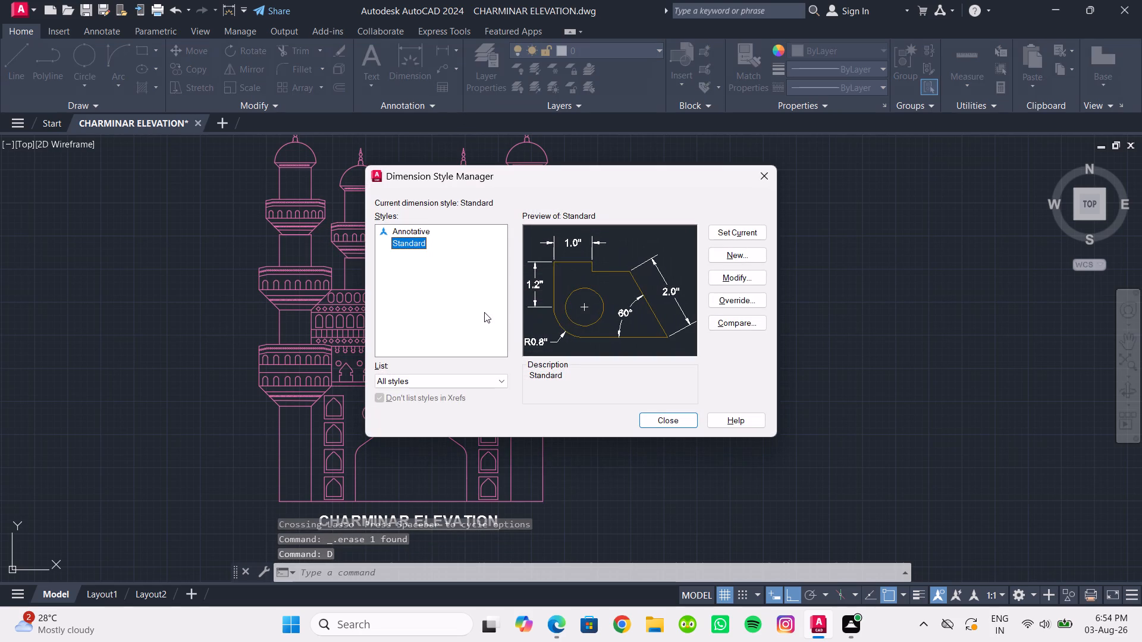
left_click(758, 279)
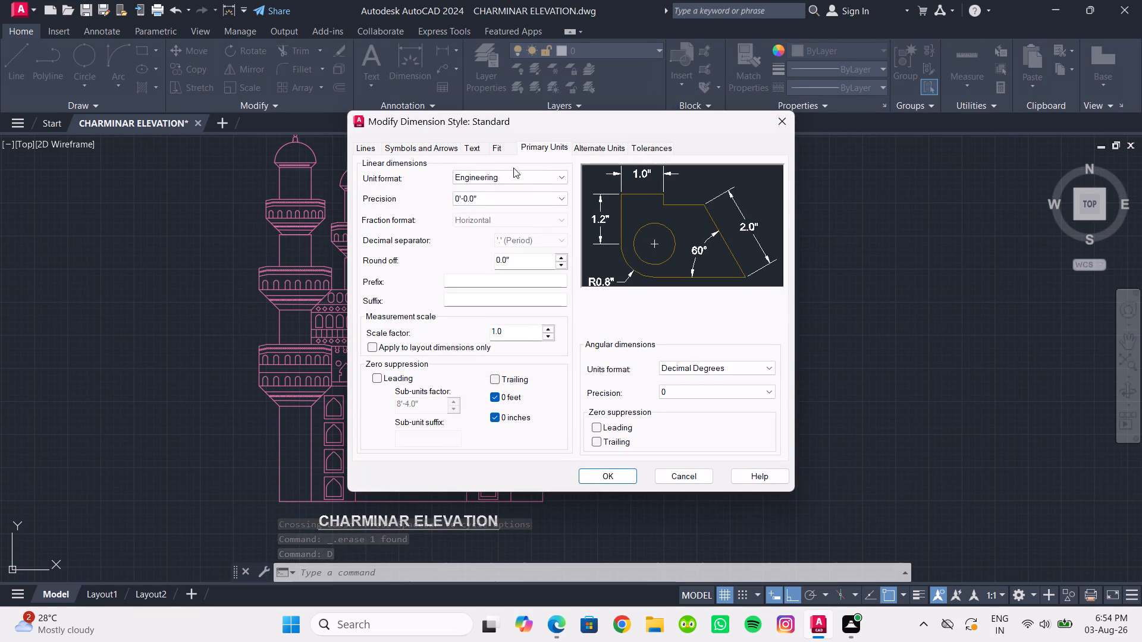
left_click(476, 150)
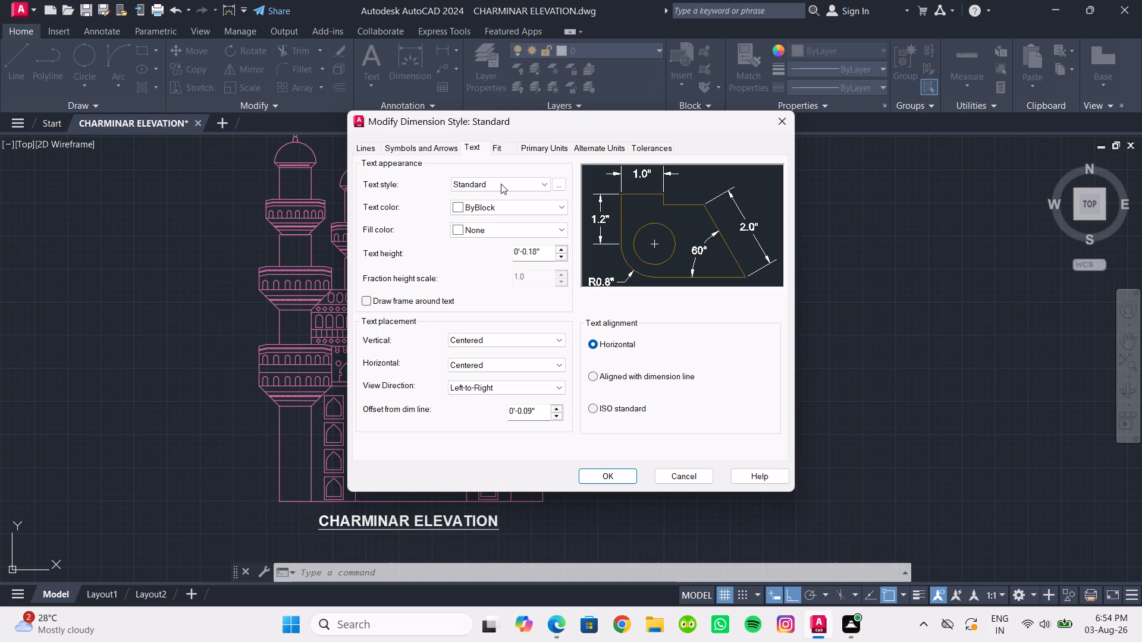
left_click(495, 148)
left_click(475, 150)
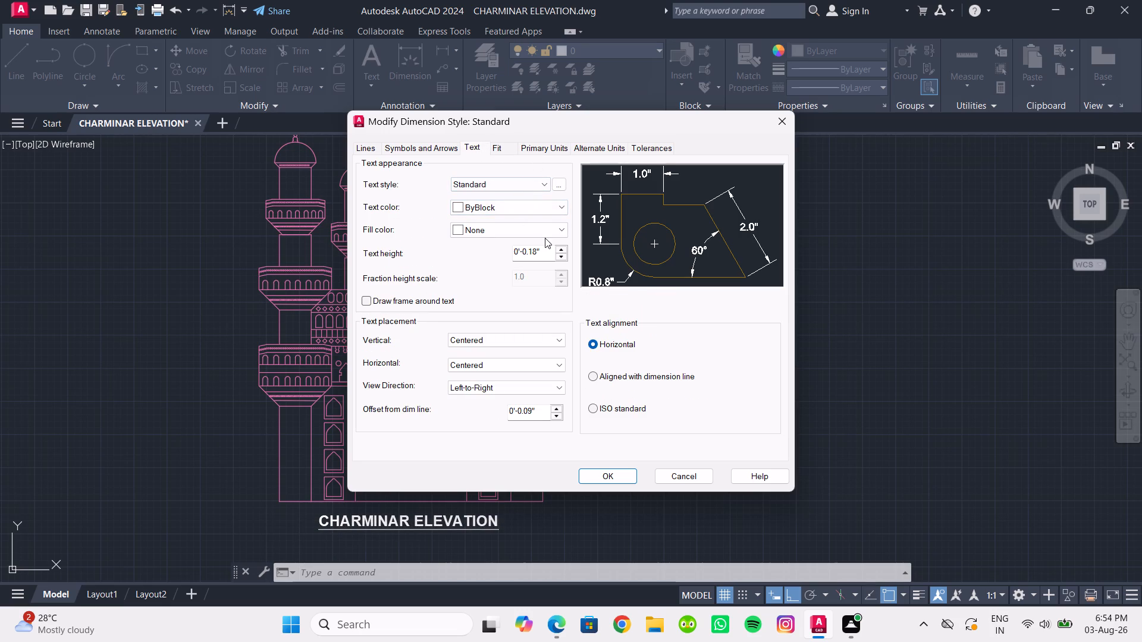
left_click(545, 251)
left_click_drag(545, 251, 510, 253)
left_click_drag(510, 253, 498, 253)
key("5")
key("shift+quotedbl")
left_click(598, 473)
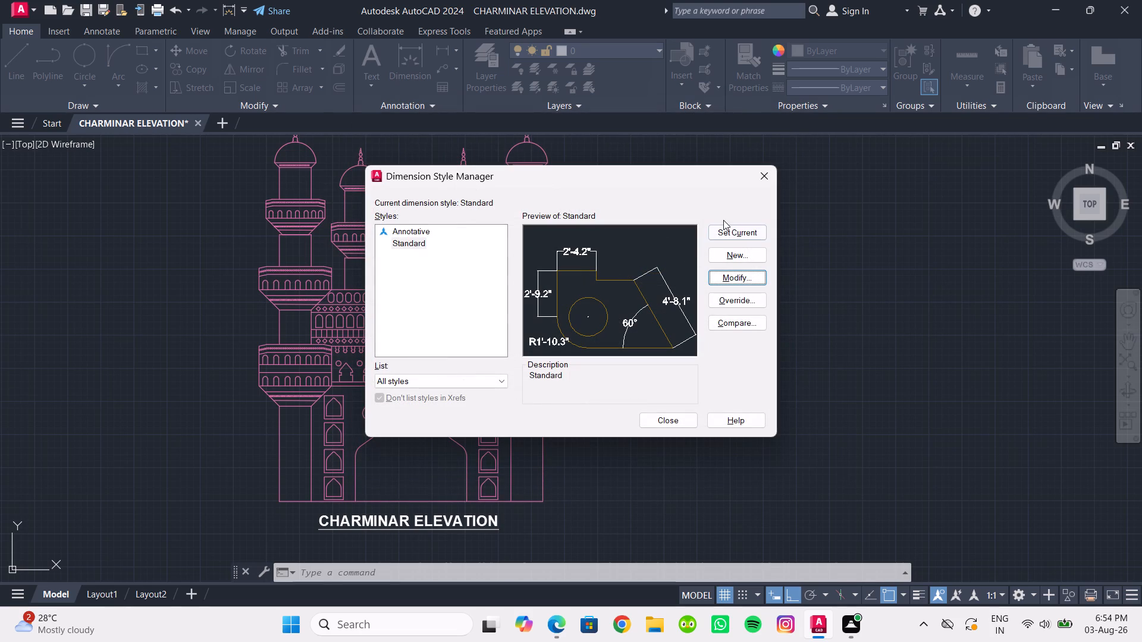
left_click(723, 237)
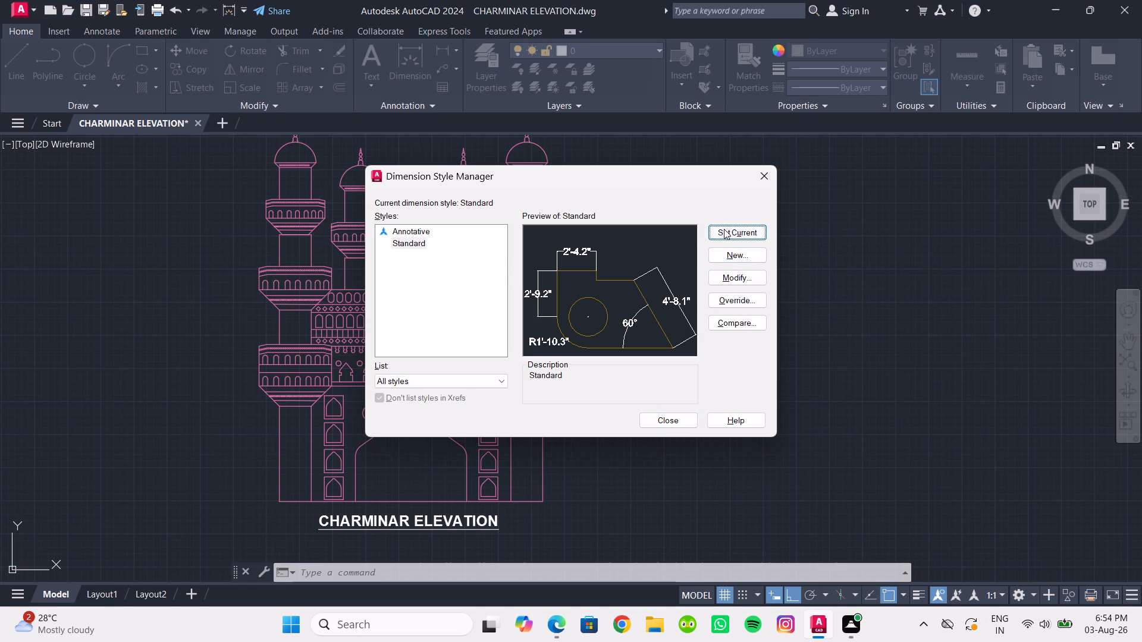
left_click(724, 230)
left_click(652, 414)
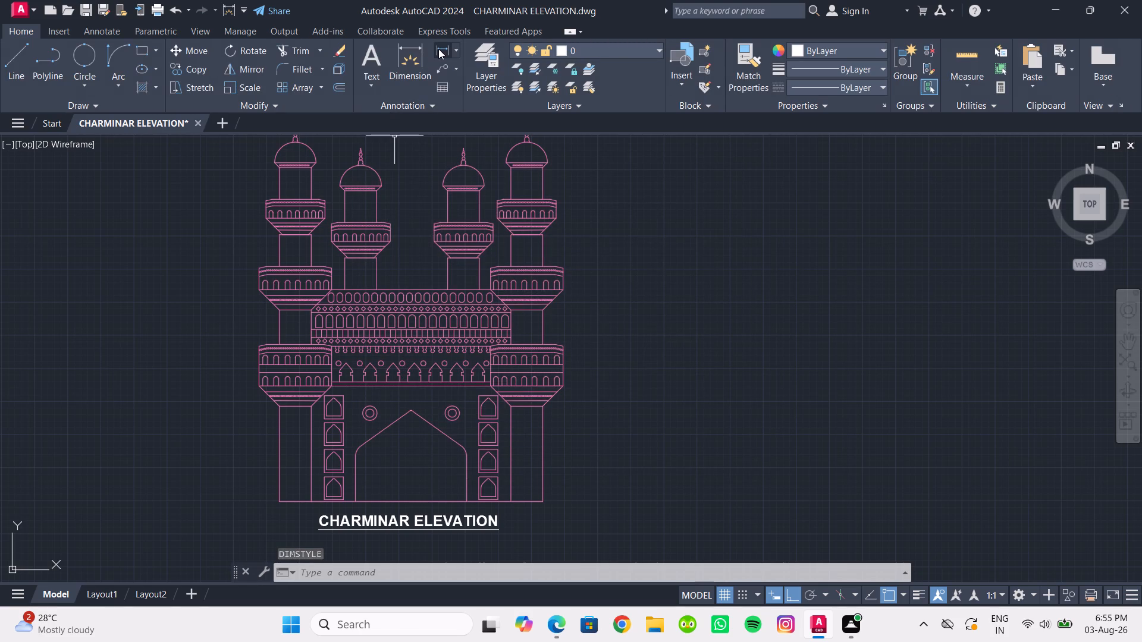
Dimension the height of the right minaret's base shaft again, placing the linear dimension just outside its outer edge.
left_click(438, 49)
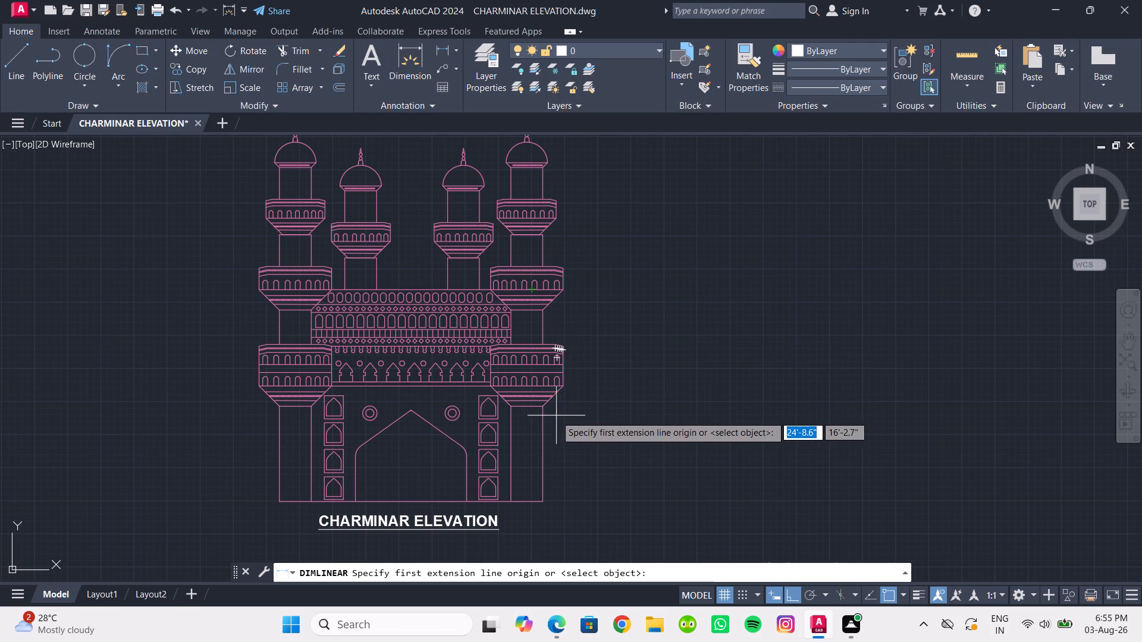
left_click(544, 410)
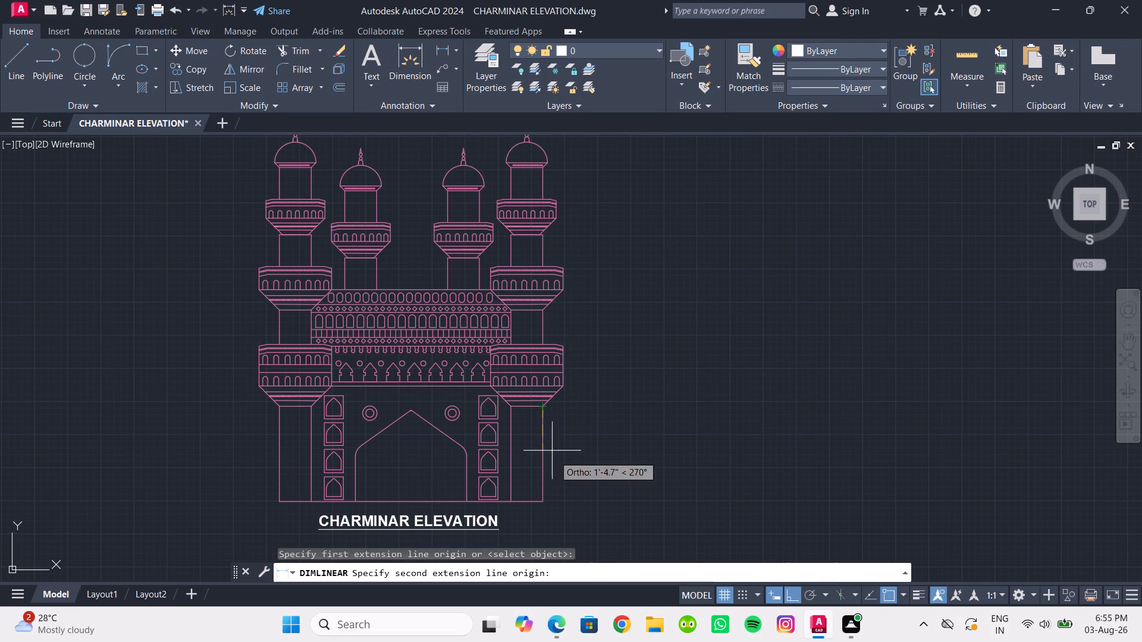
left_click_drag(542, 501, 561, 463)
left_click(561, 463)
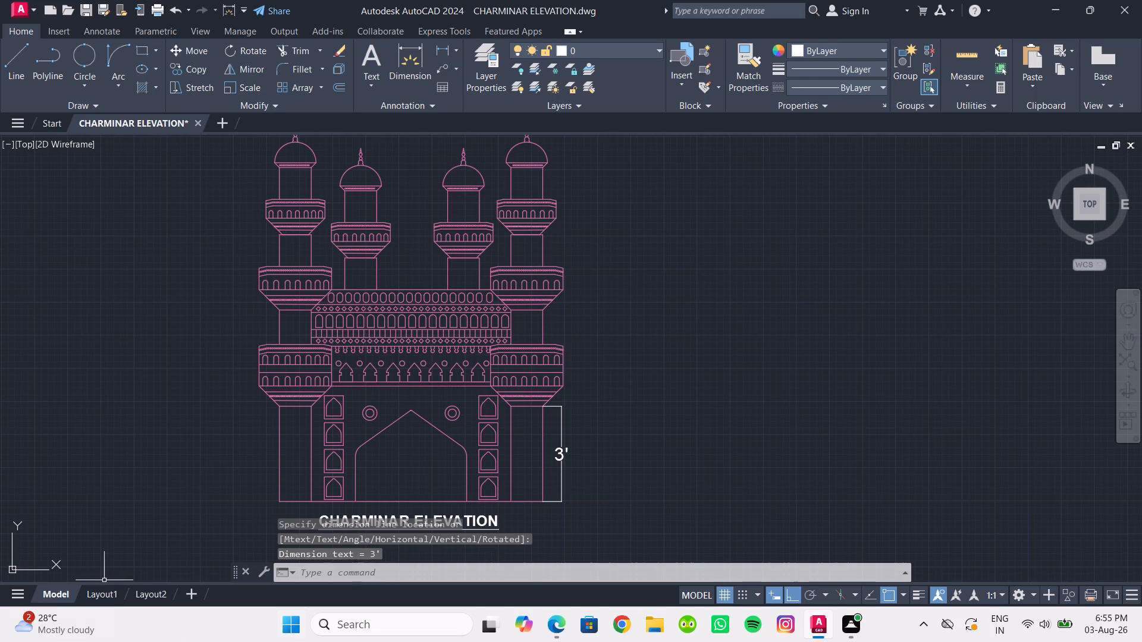
Check how the shaft dimension looks on the Layout1 sheet and return to model space.
left_click(105, 600)
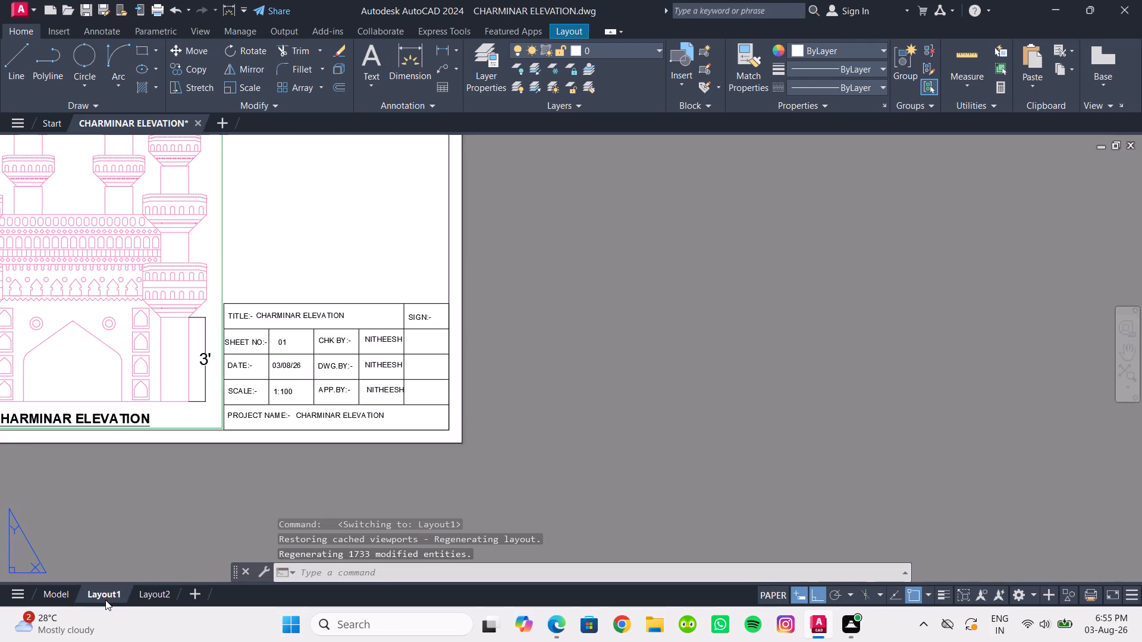
left_click(56, 596)
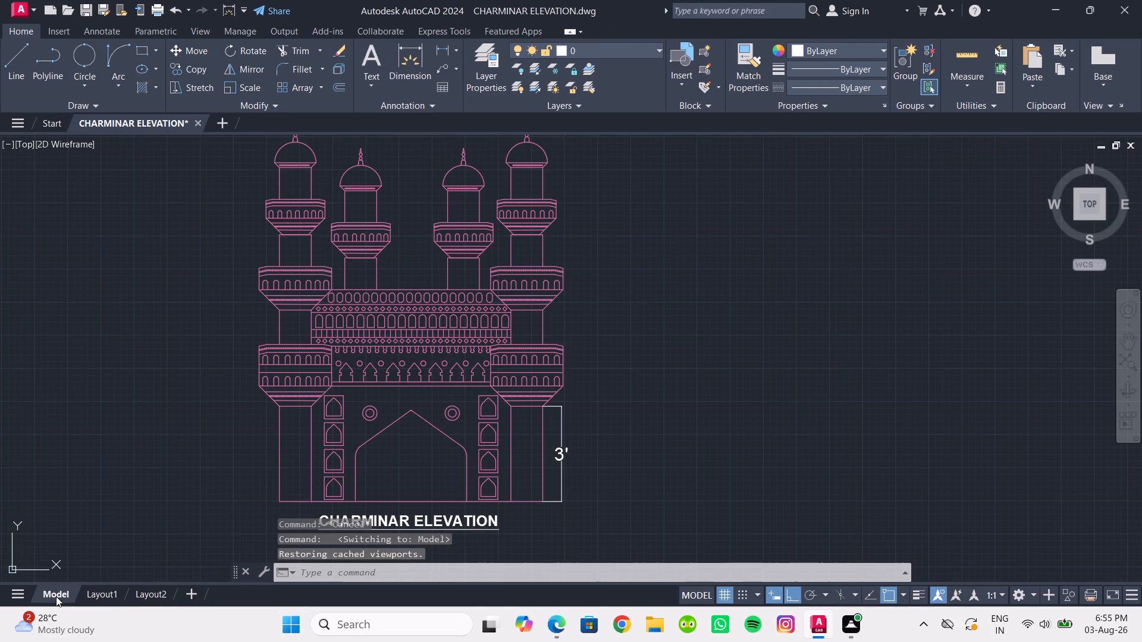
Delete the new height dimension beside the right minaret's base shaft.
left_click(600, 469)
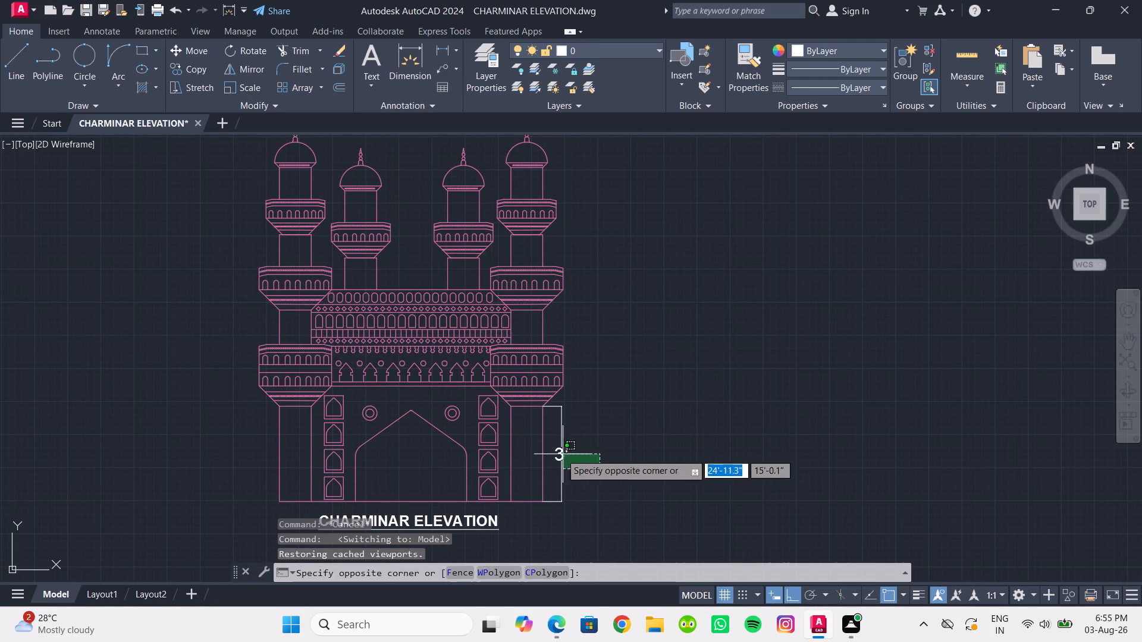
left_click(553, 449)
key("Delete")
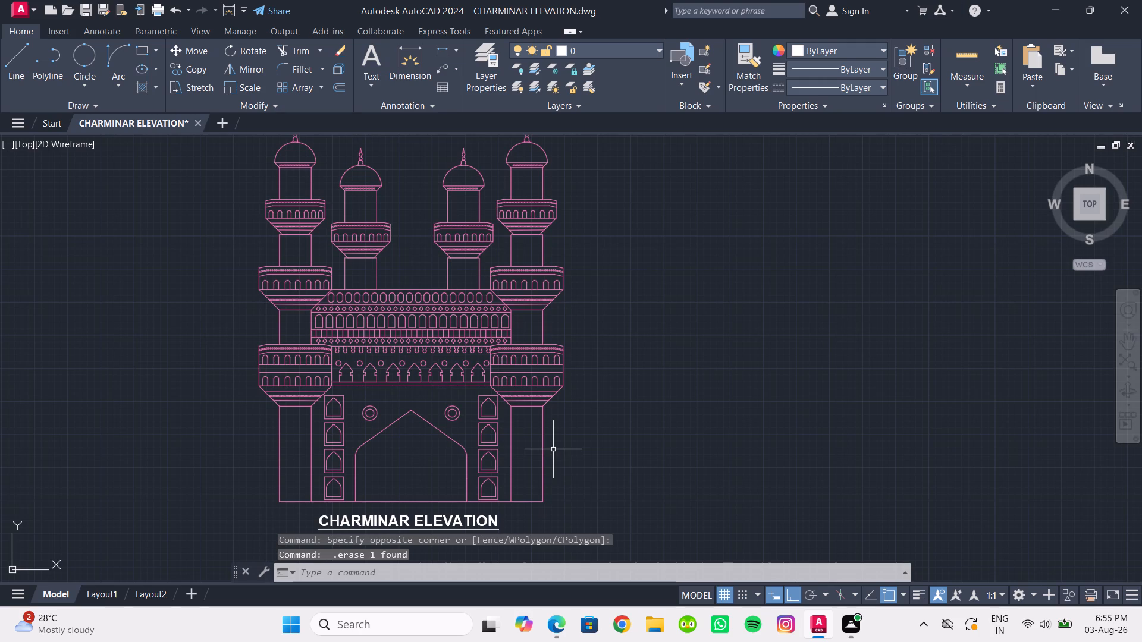
Modify the Standard dimension style to a text height of 3" and set the style current.
key("d")
key("Return")
left_click(738, 275)
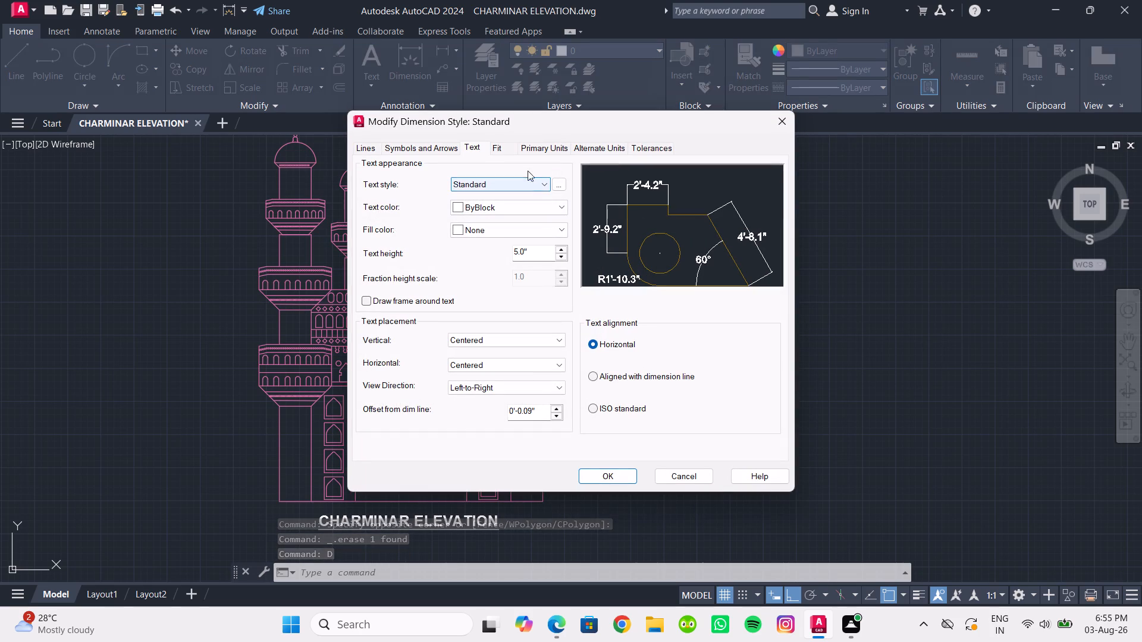
left_click(532, 250)
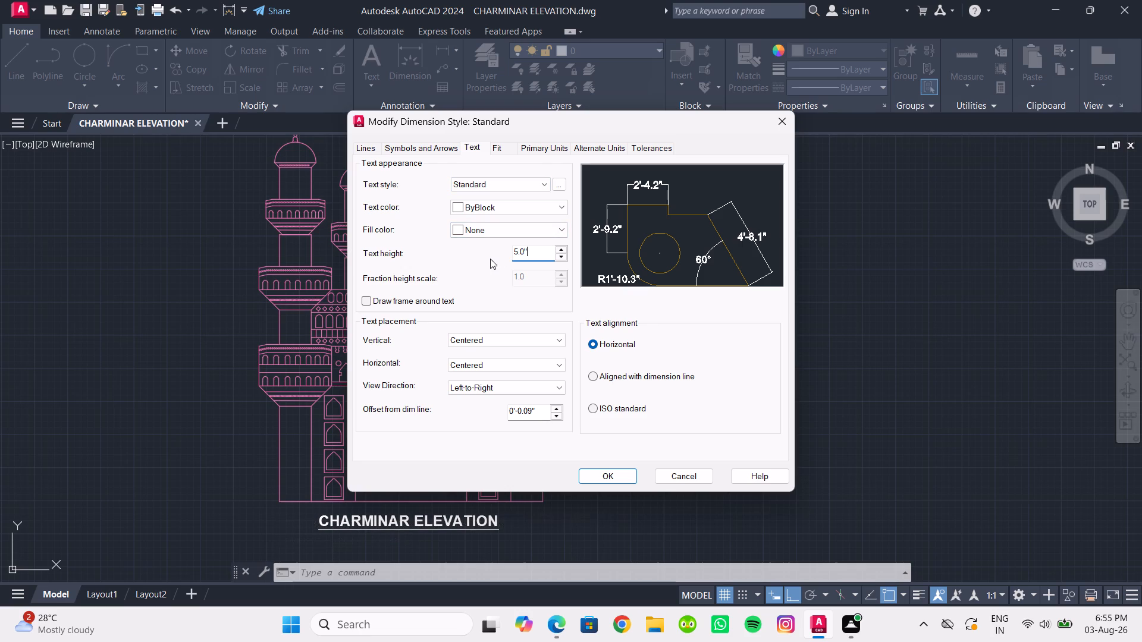
key("BackSpace")
key("BackSpace")
key("BackSpace")
key("BackSpace")
type("3\"")
left_click(601, 468)
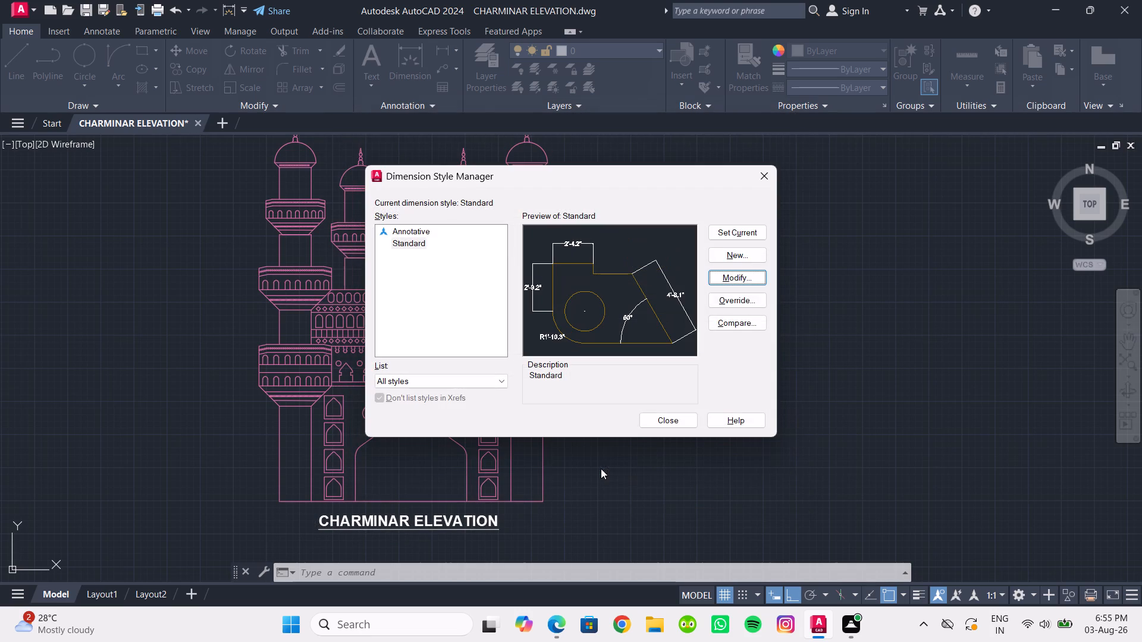
left_click(738, 234)
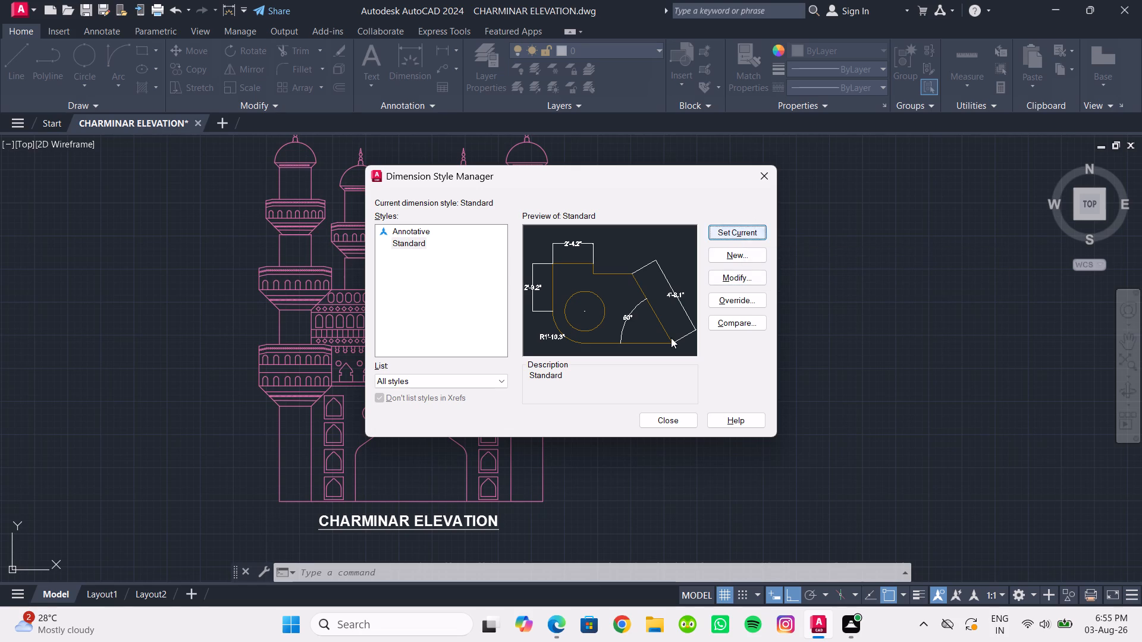
left_click(671, 421)
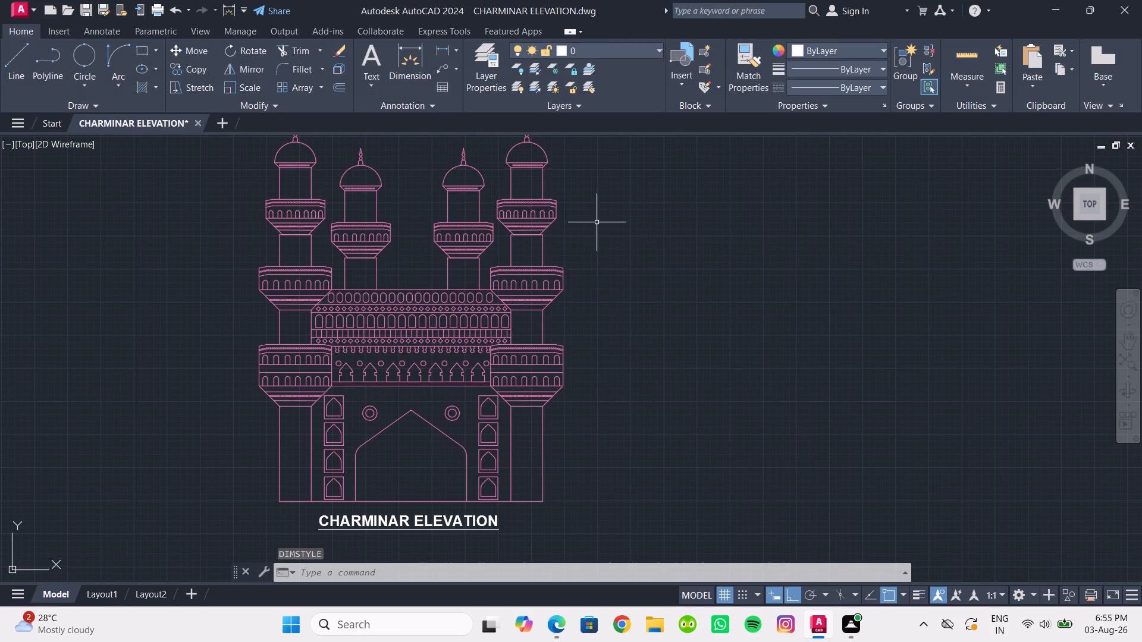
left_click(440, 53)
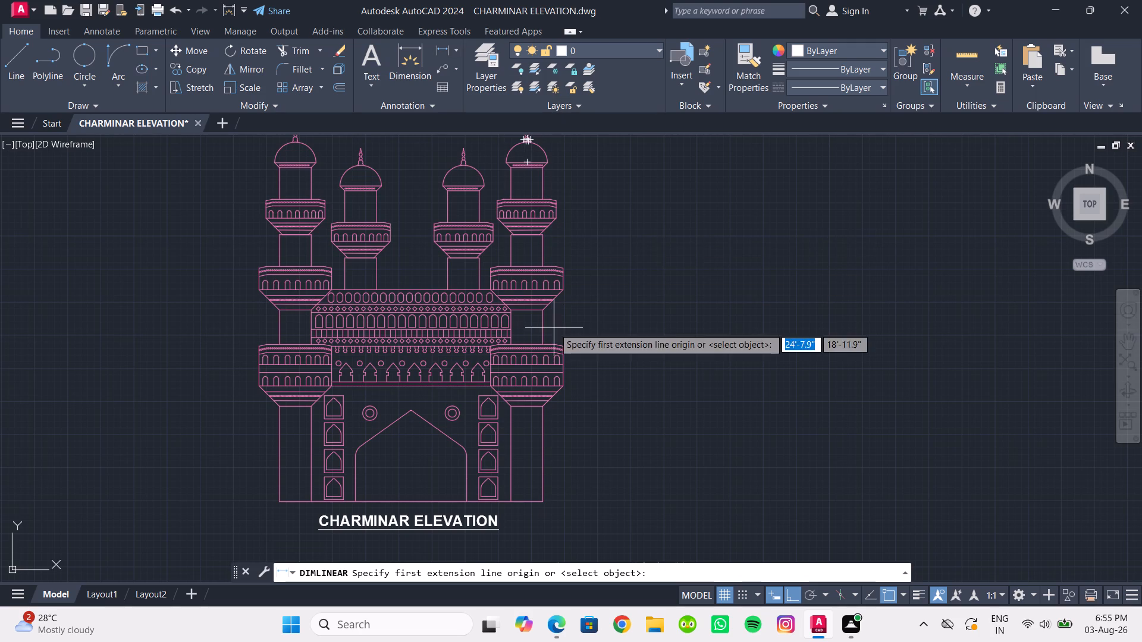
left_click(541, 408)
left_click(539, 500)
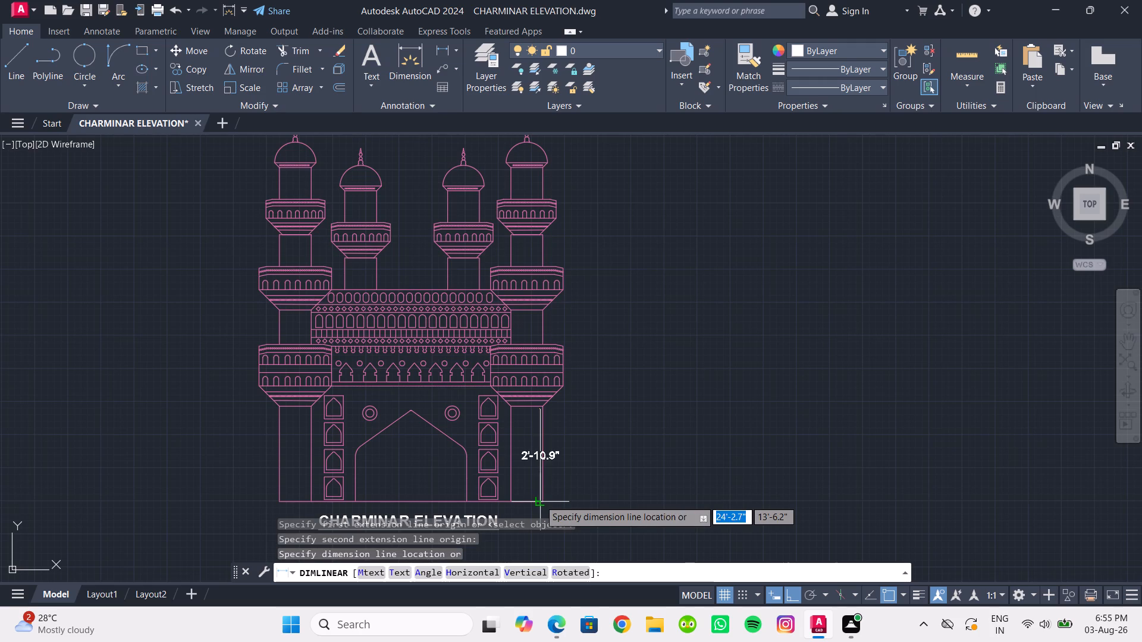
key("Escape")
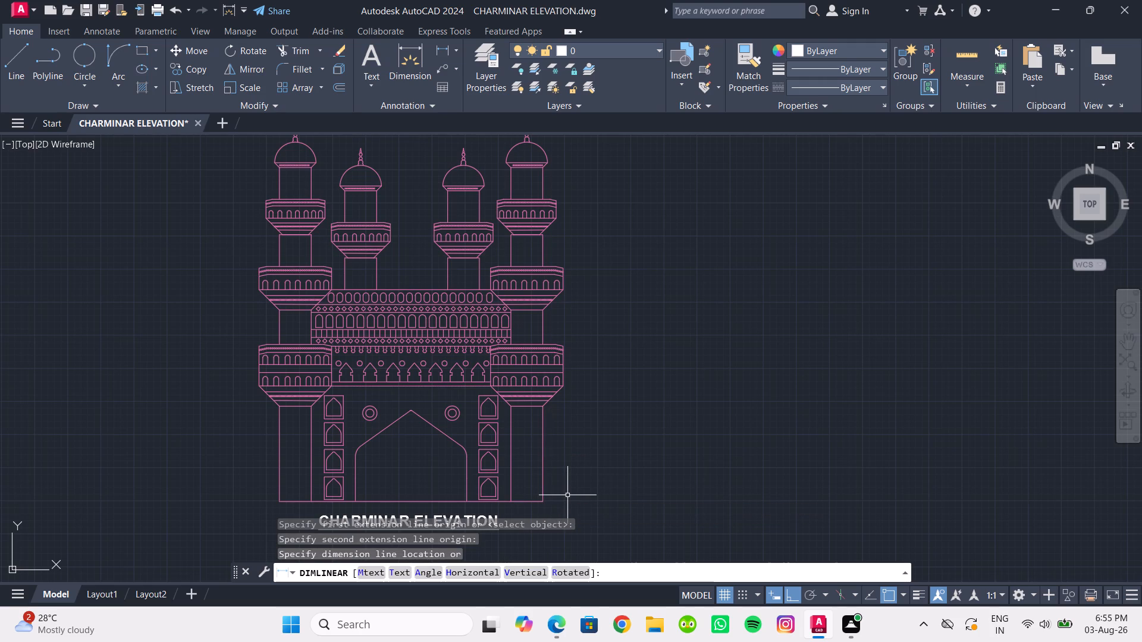
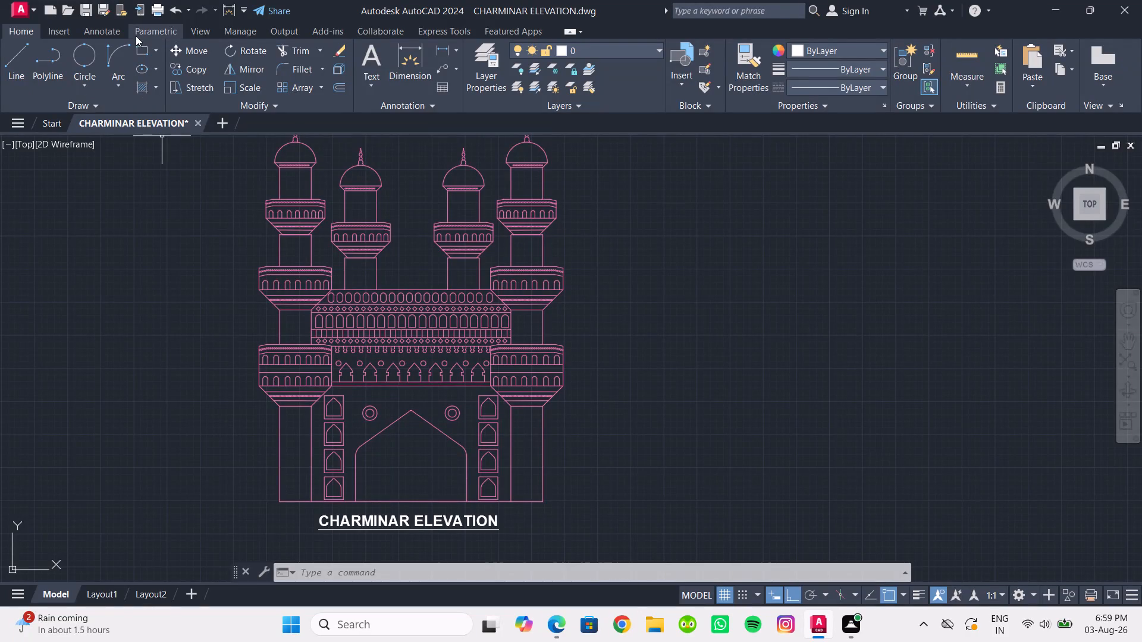
Save the Charminar elevation drawing under its current file name.
left_click(88, 13)
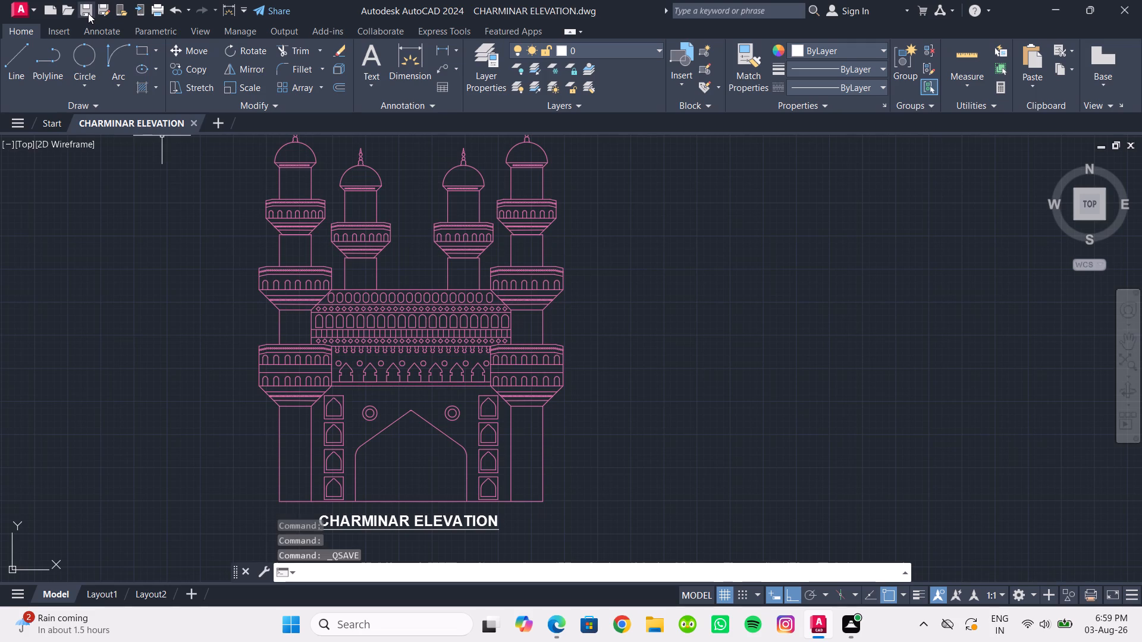
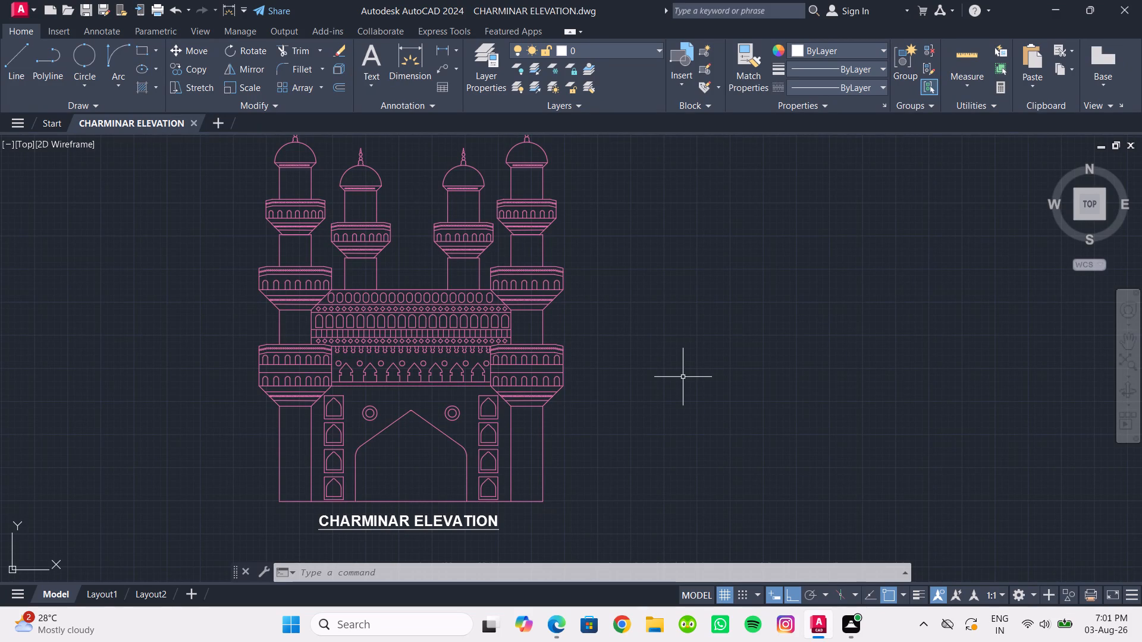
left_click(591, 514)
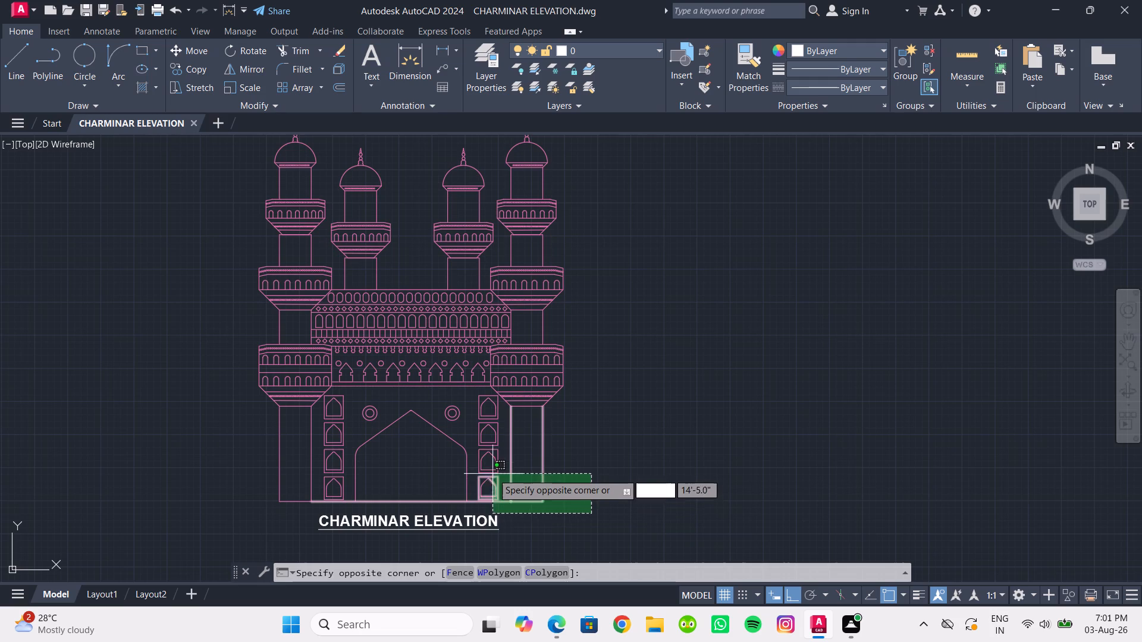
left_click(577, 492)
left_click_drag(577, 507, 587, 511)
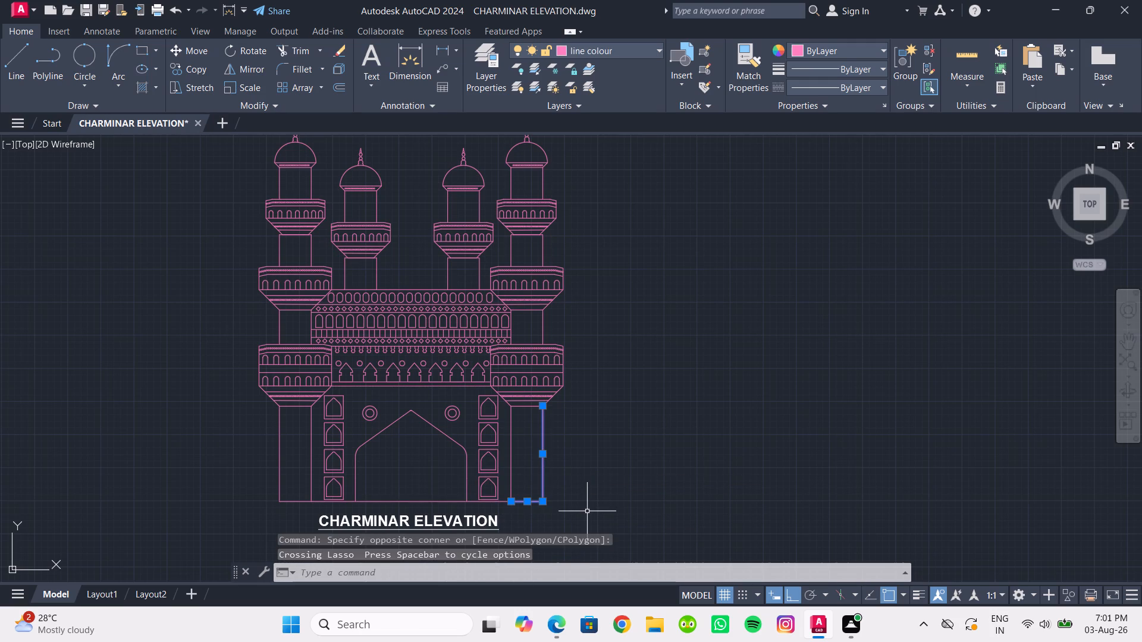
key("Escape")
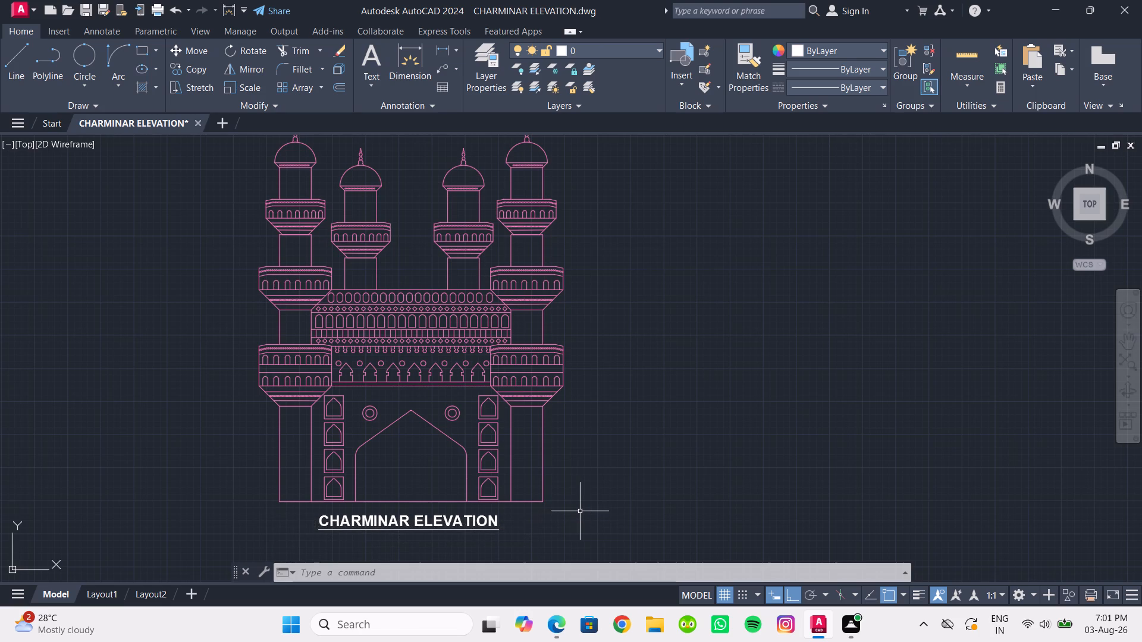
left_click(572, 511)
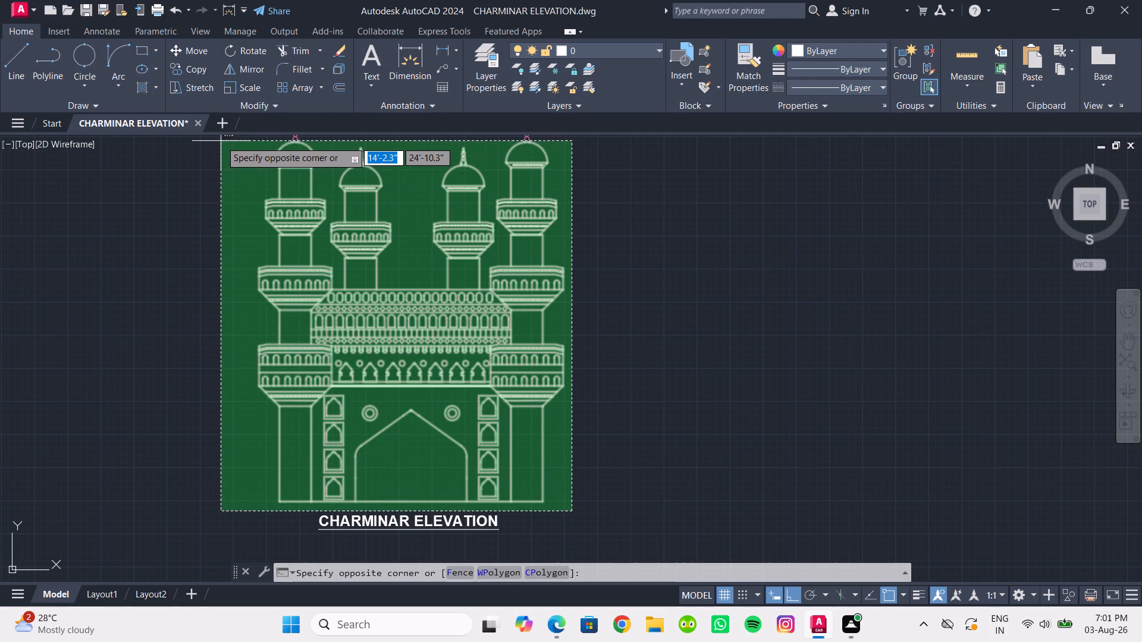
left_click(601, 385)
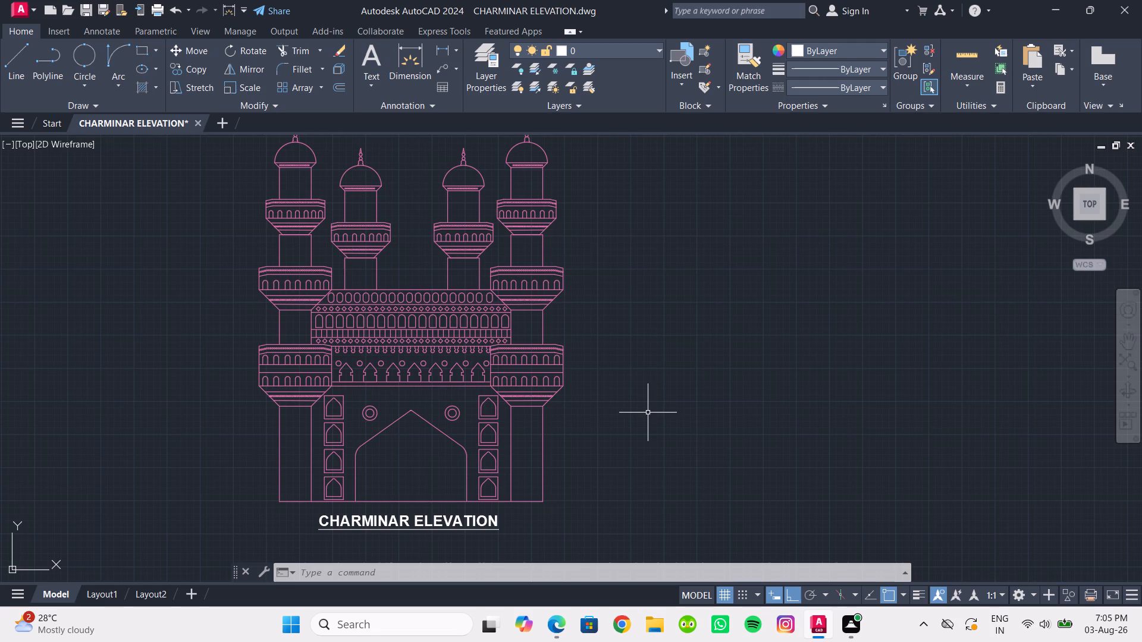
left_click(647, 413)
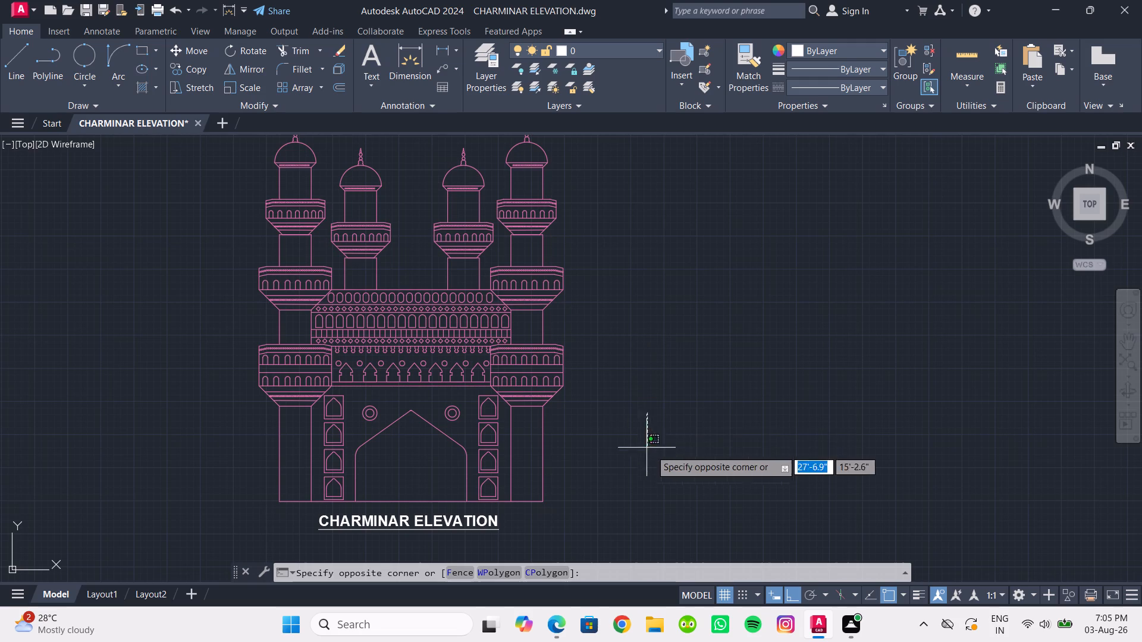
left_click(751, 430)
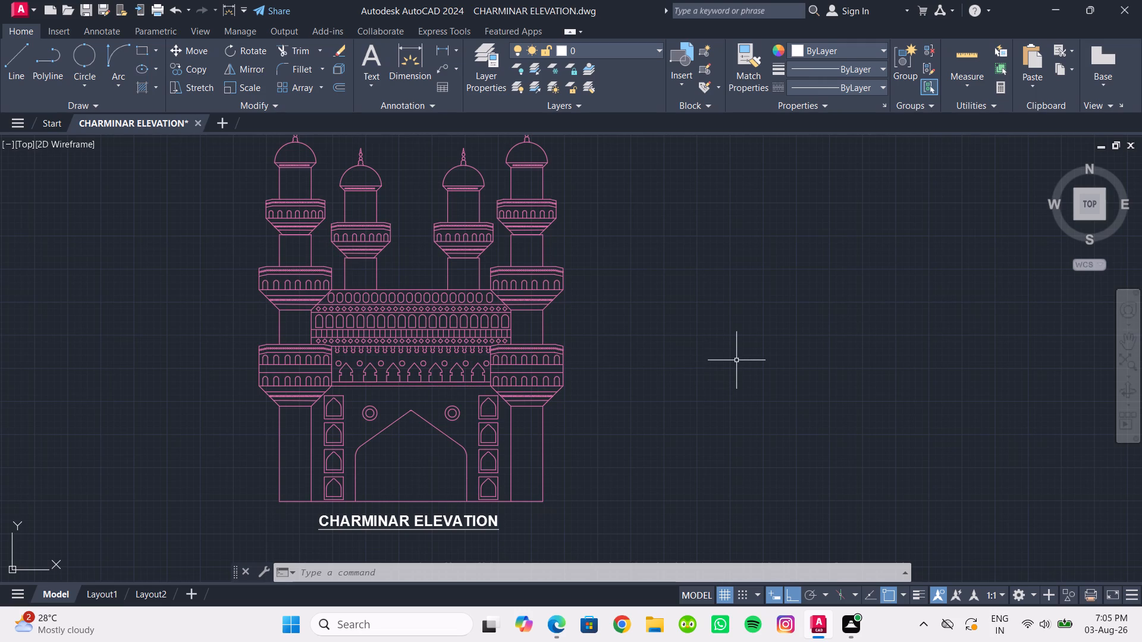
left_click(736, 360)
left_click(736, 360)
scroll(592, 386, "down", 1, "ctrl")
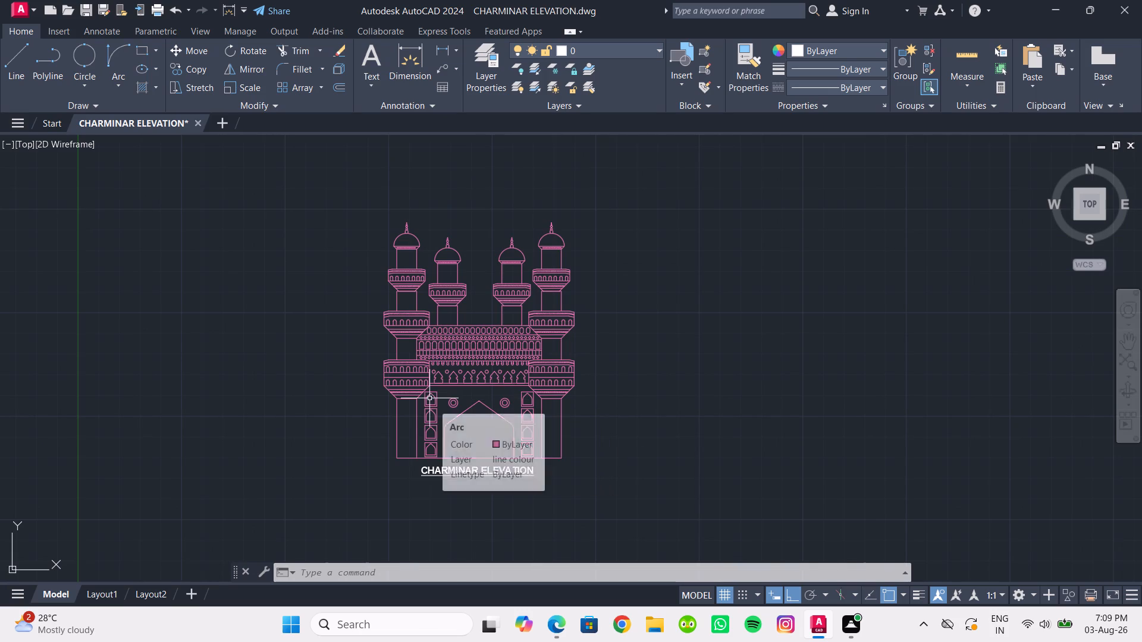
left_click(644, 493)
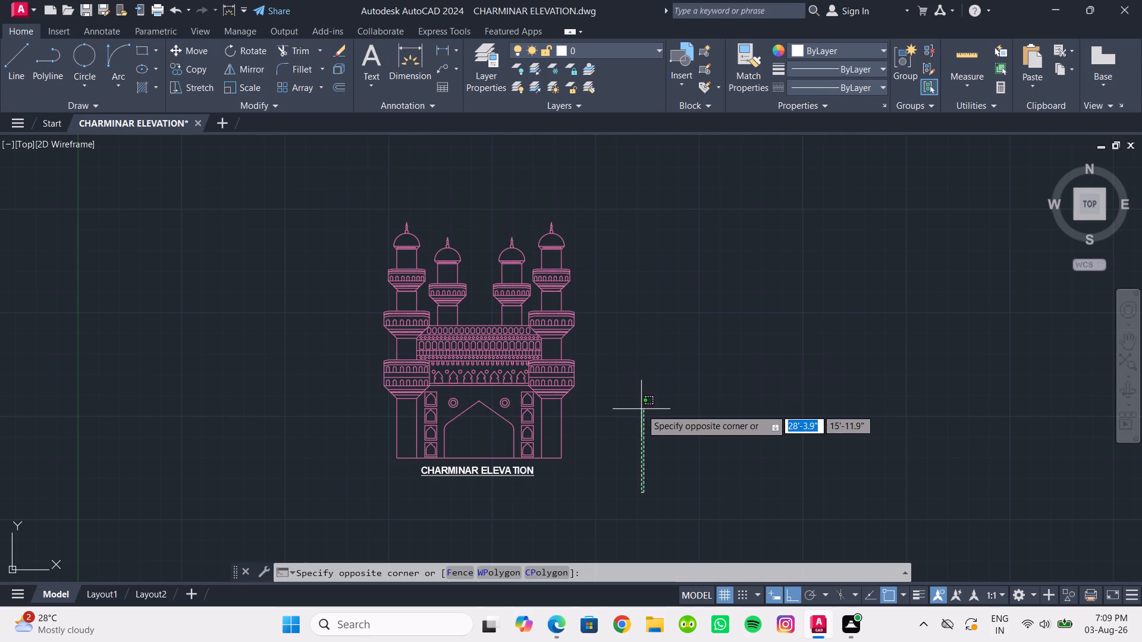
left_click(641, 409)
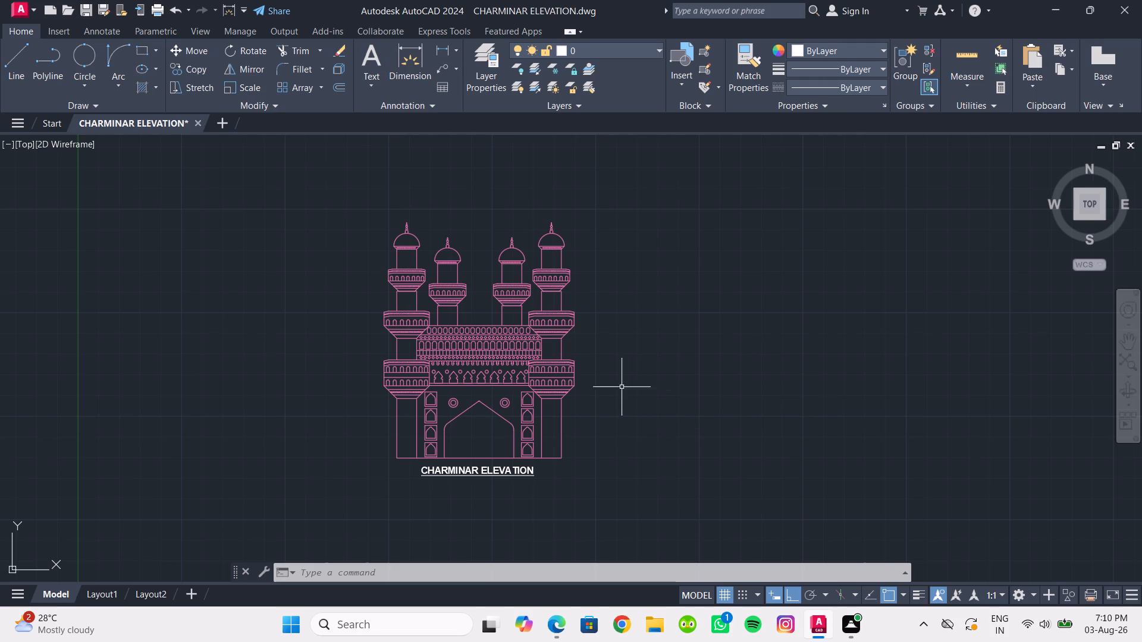
Save the Charminar elevation drawing again under its current file name.
left_click(83, 18)
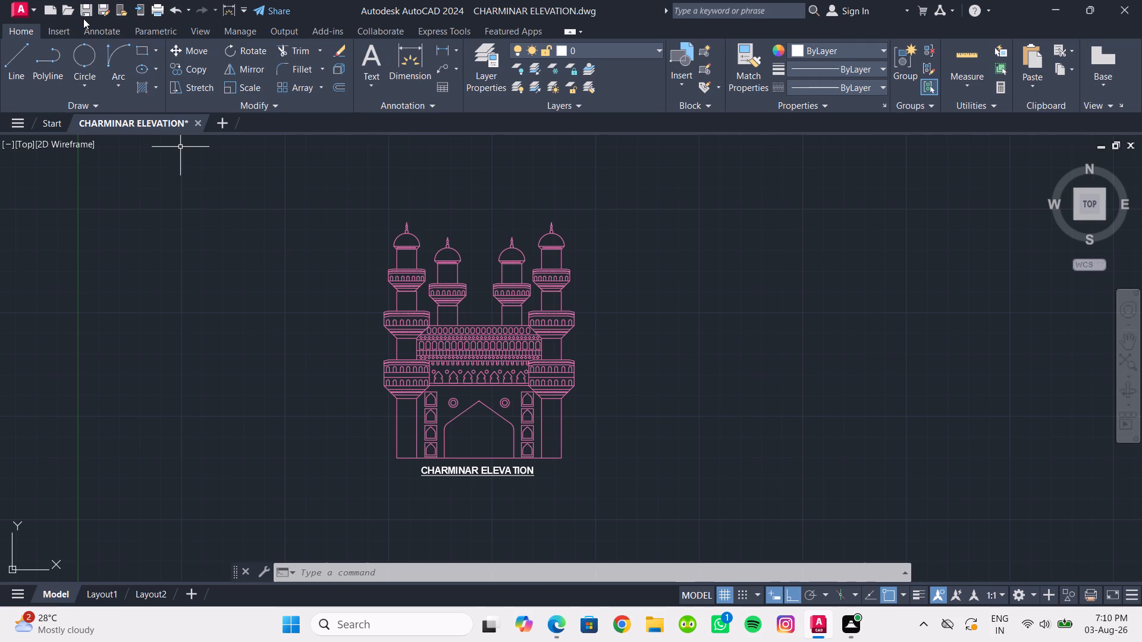
left_click(85, 16)
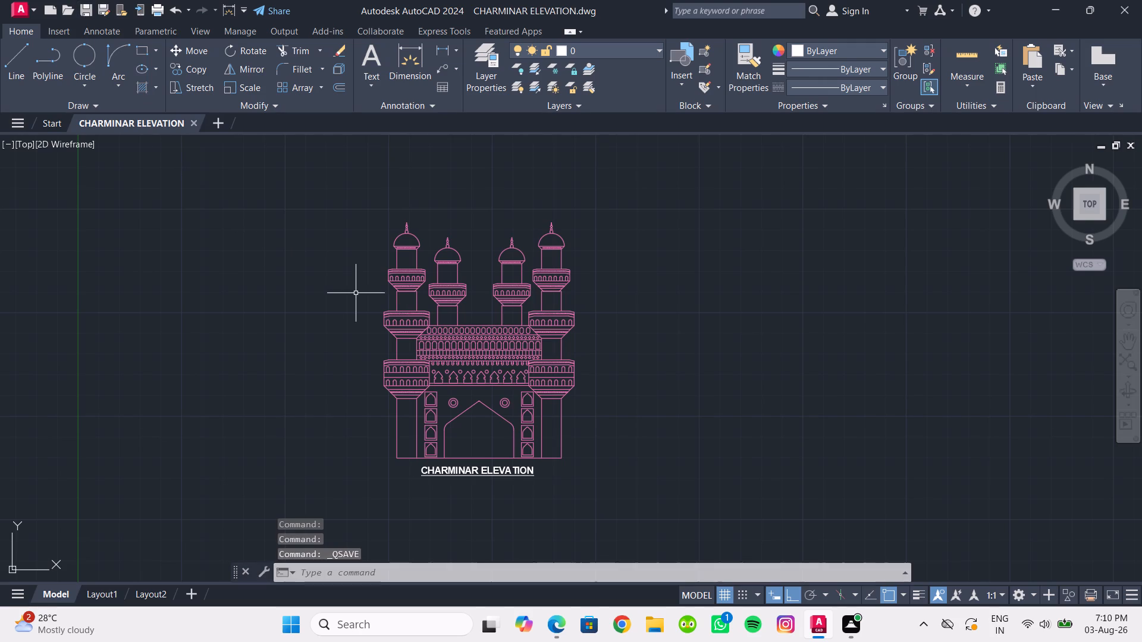
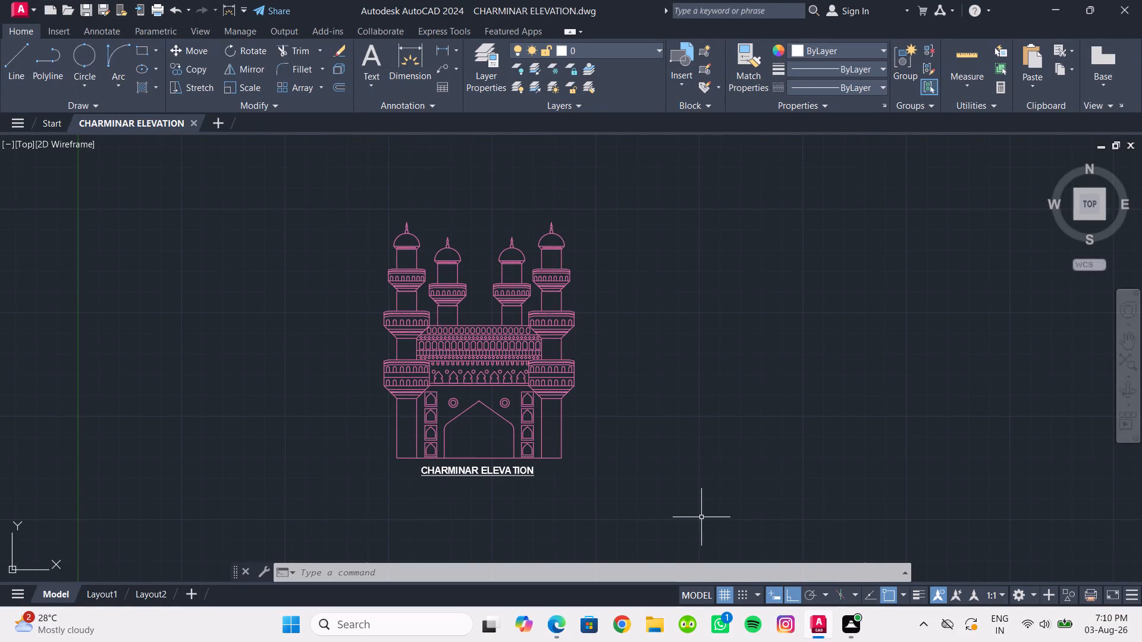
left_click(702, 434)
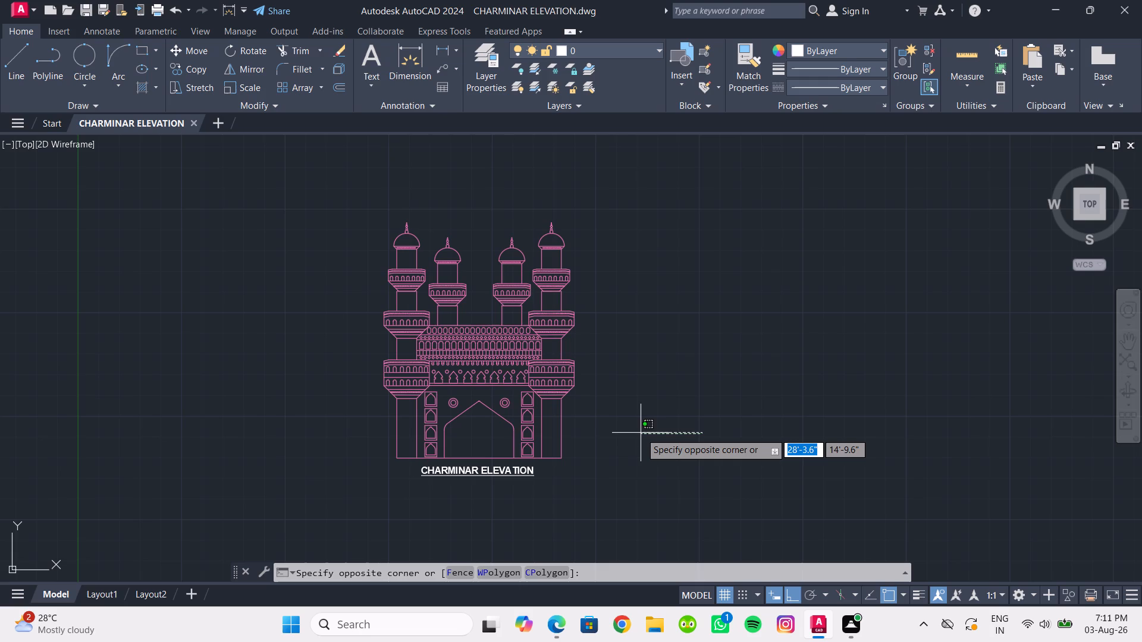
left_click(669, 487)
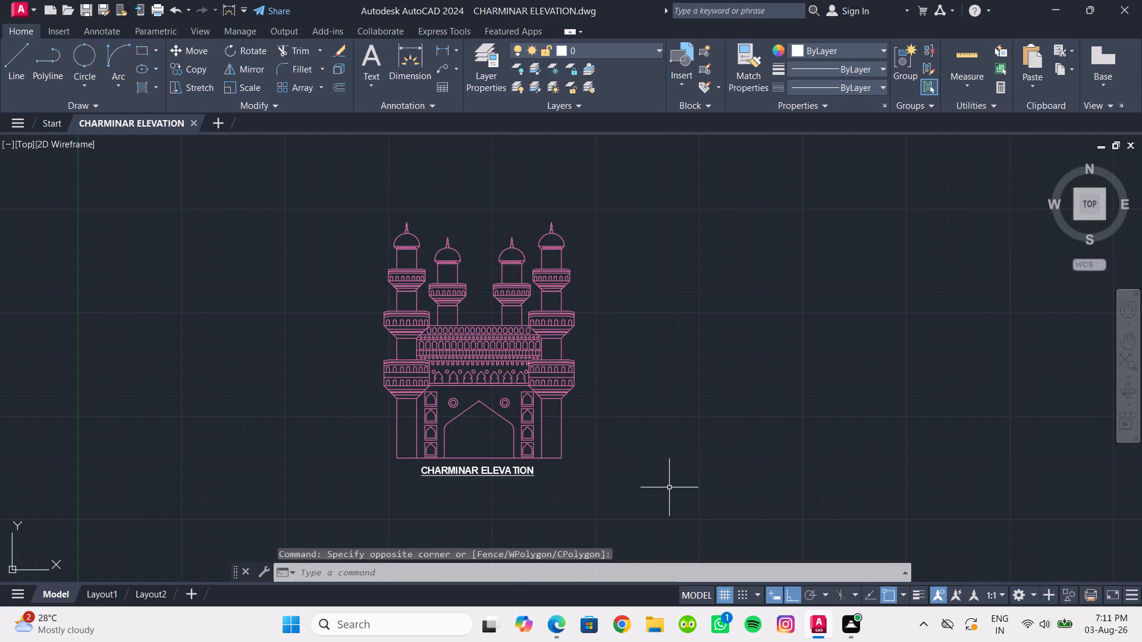
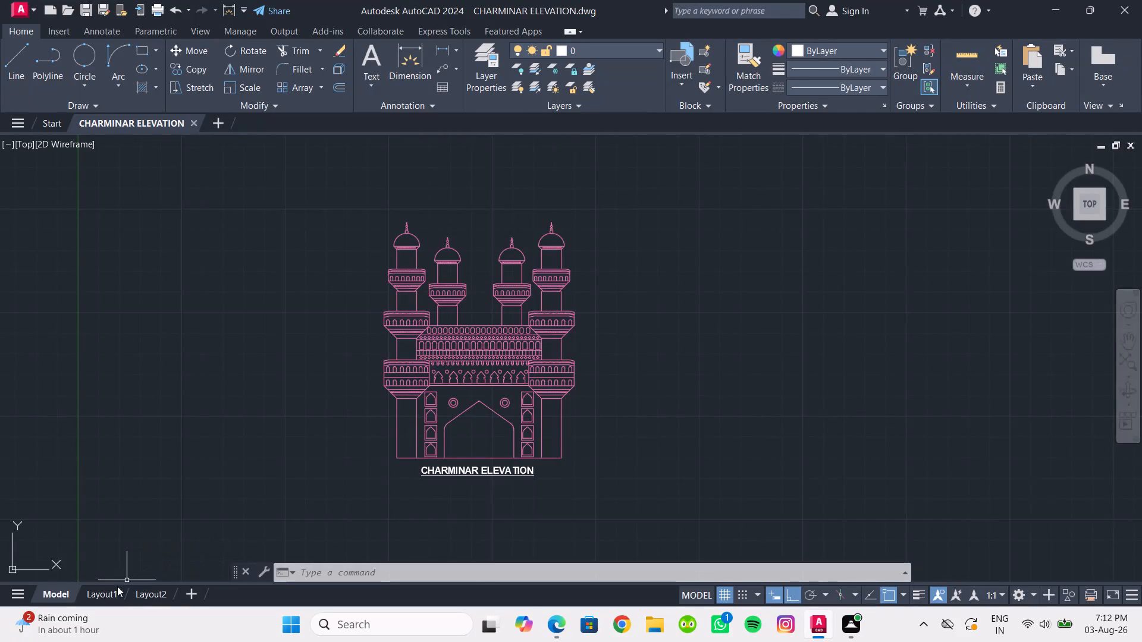
Switch to Layout1 and examine the whole sheet, including the Charminar elevation viewport and the title block.
left_click(102, 594)
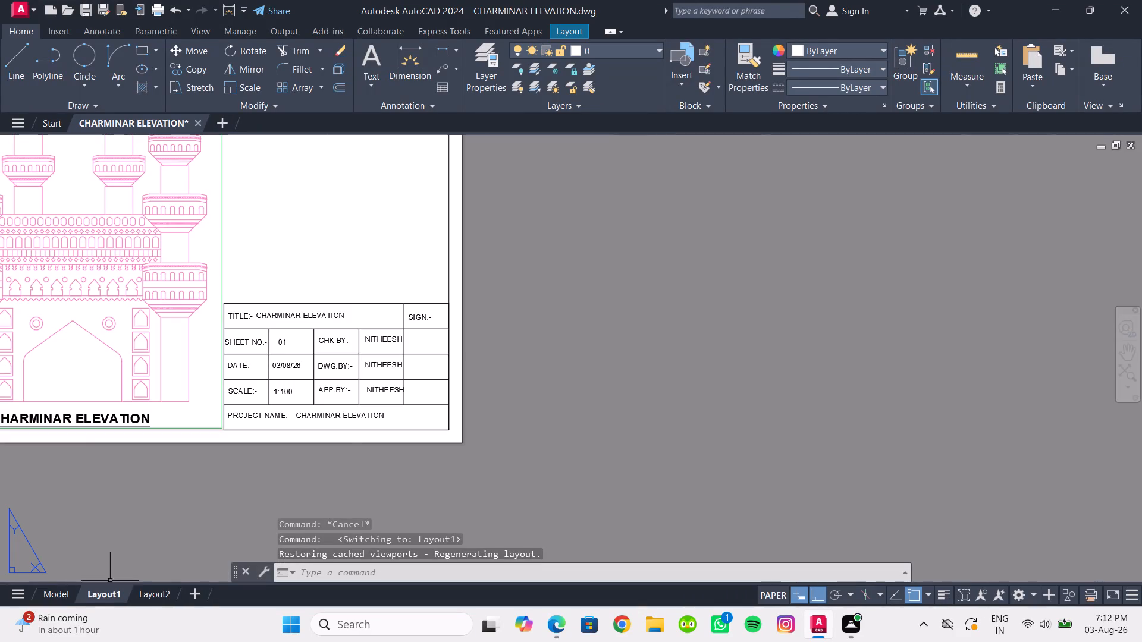
left_click(349, 493)
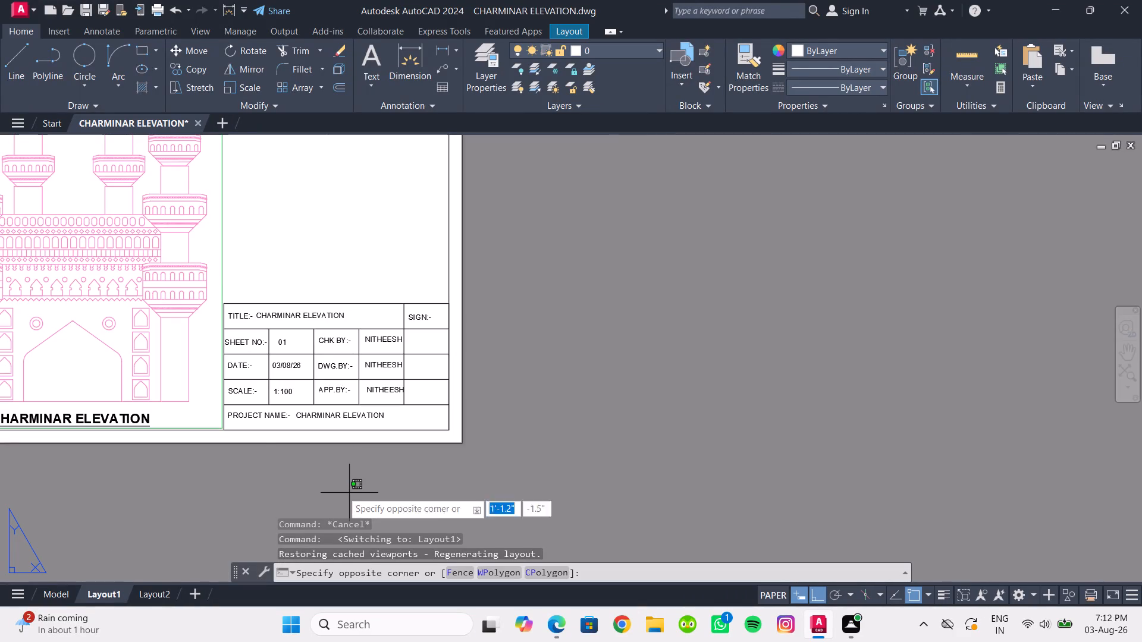
left_click(253, 475)
scroll(165, 458, "down", 2, "ctrl")
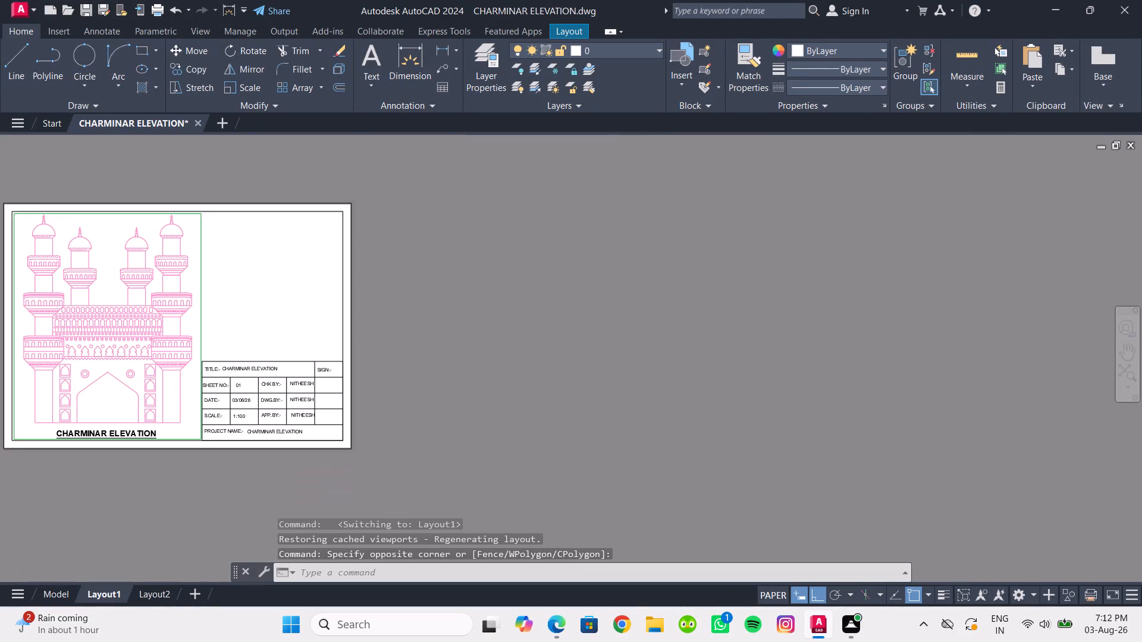
left_click(111, 465)
left_click(117, 481)
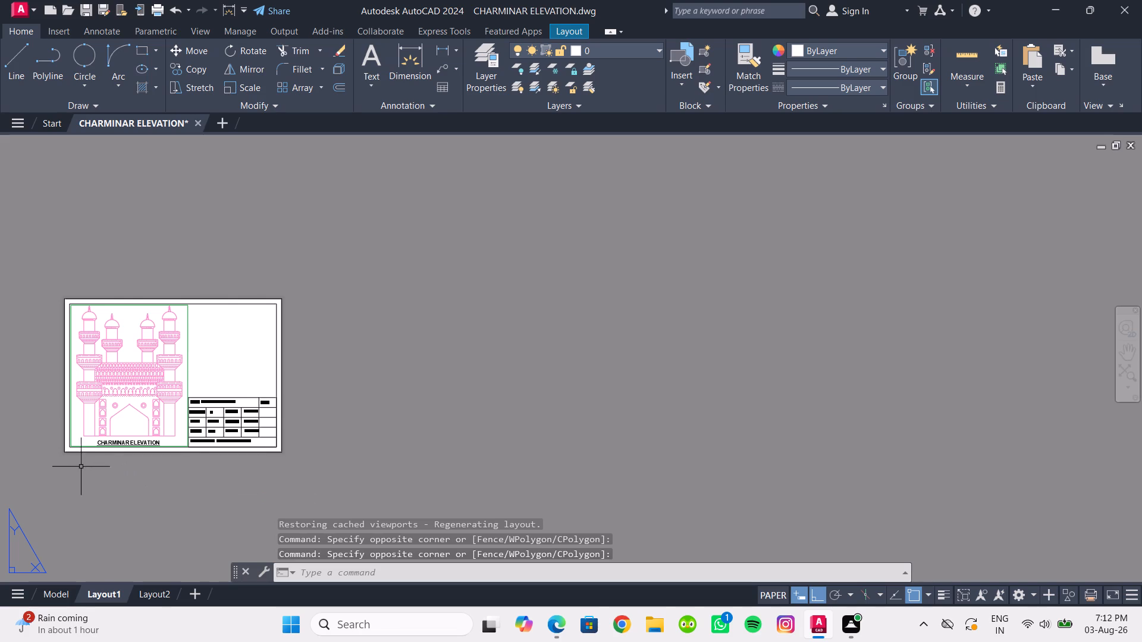
left_click(1125, 354)
left_click_drag(465, 405, 742, 396)
left_click_drag(591, 402, 641, 383)
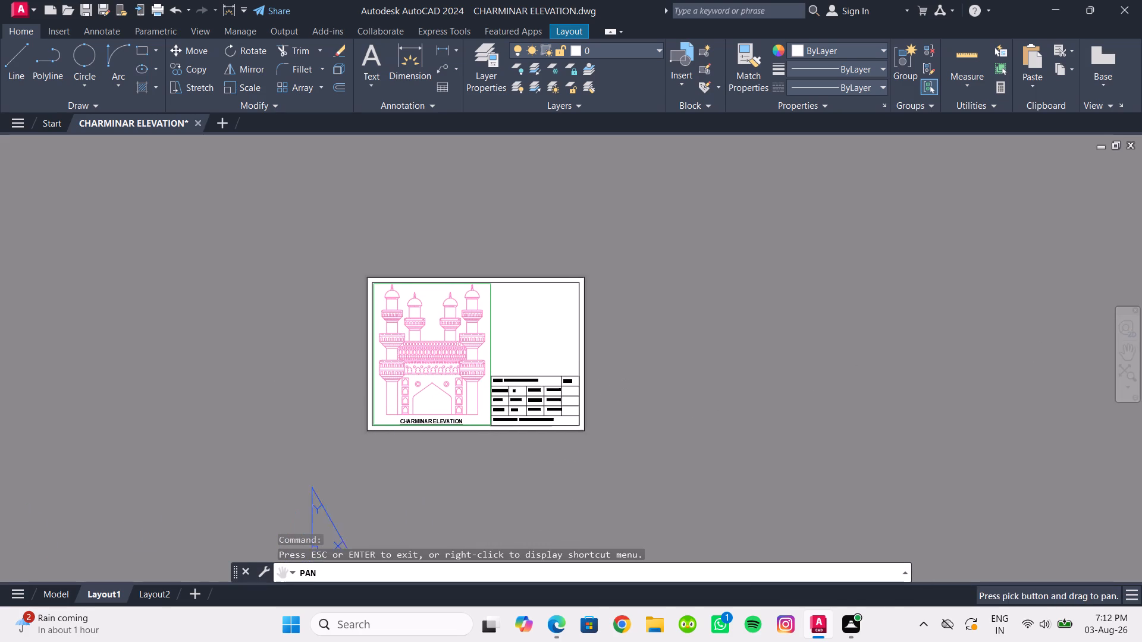
left_click_drag(641, 383, 664, 377)
scroll(664, 377, "up", 2, "ctrl")
left_click_drag(623, 382, 691, 409)
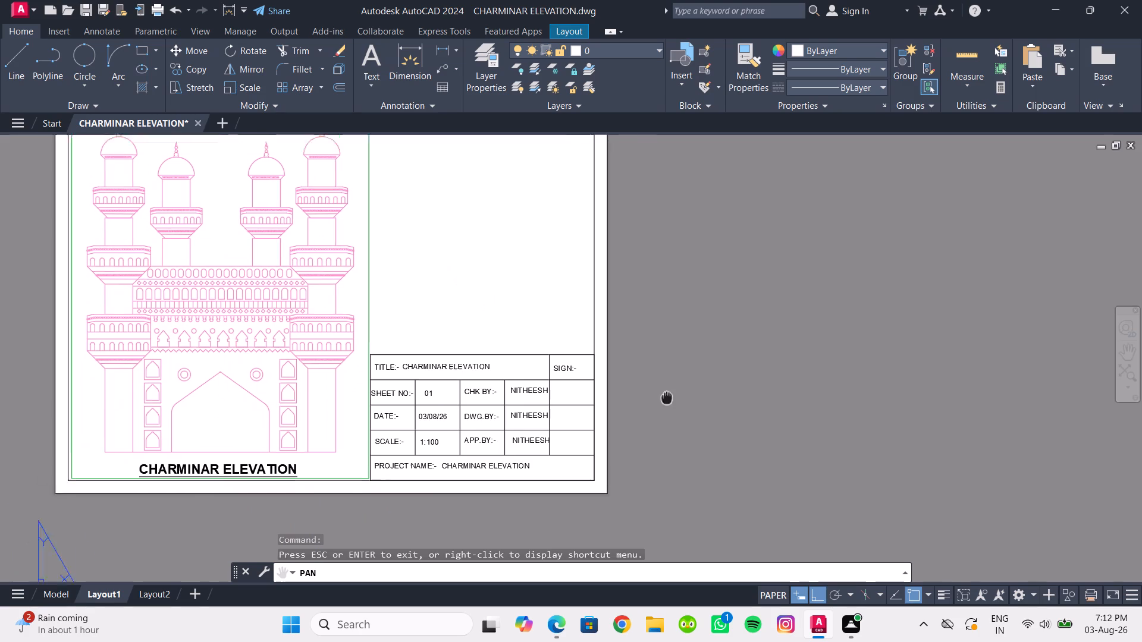
left_click_drag(691, 409, 795, 435)
left_click_drag(810, 422, 846, 416)
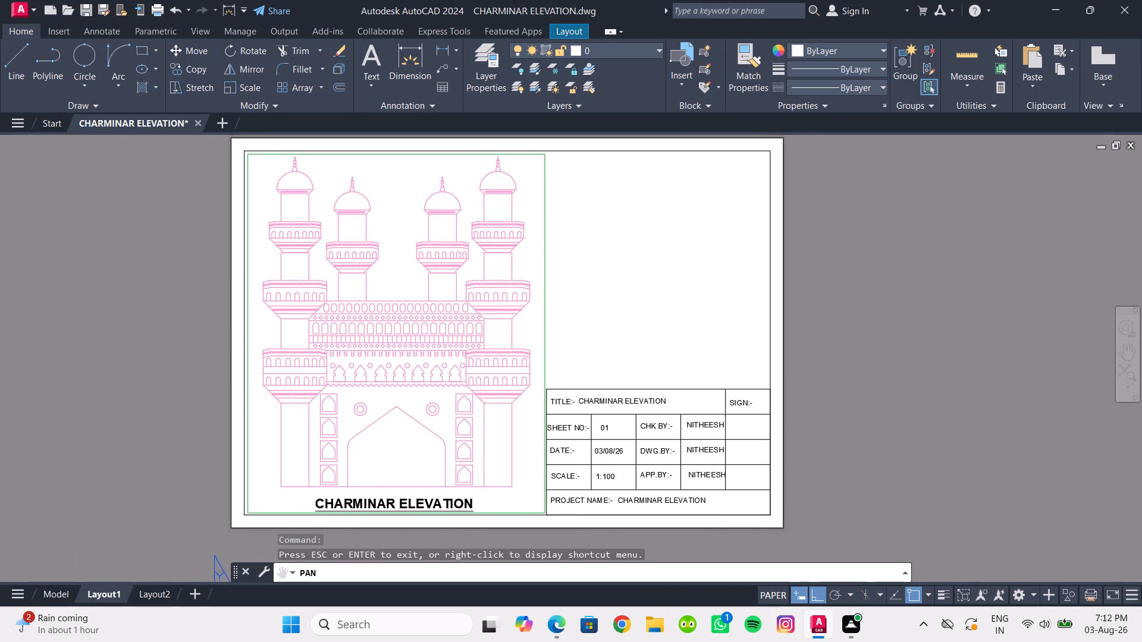
left_click_drag(846, 416, 892, 435)
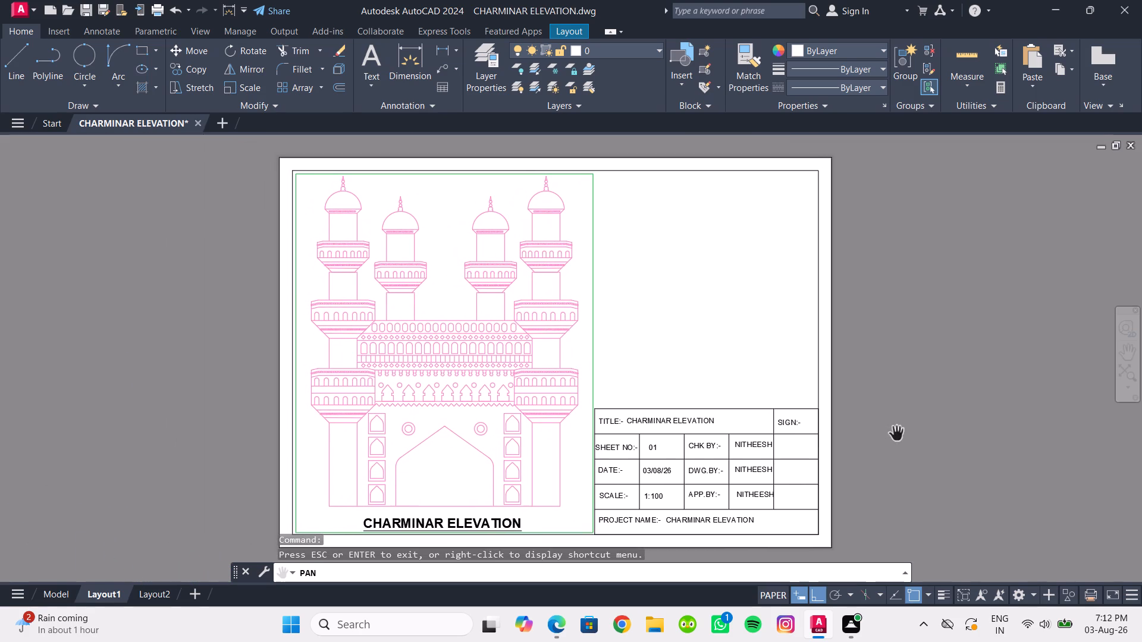
left_click_drag(898, 434, 928, 436)
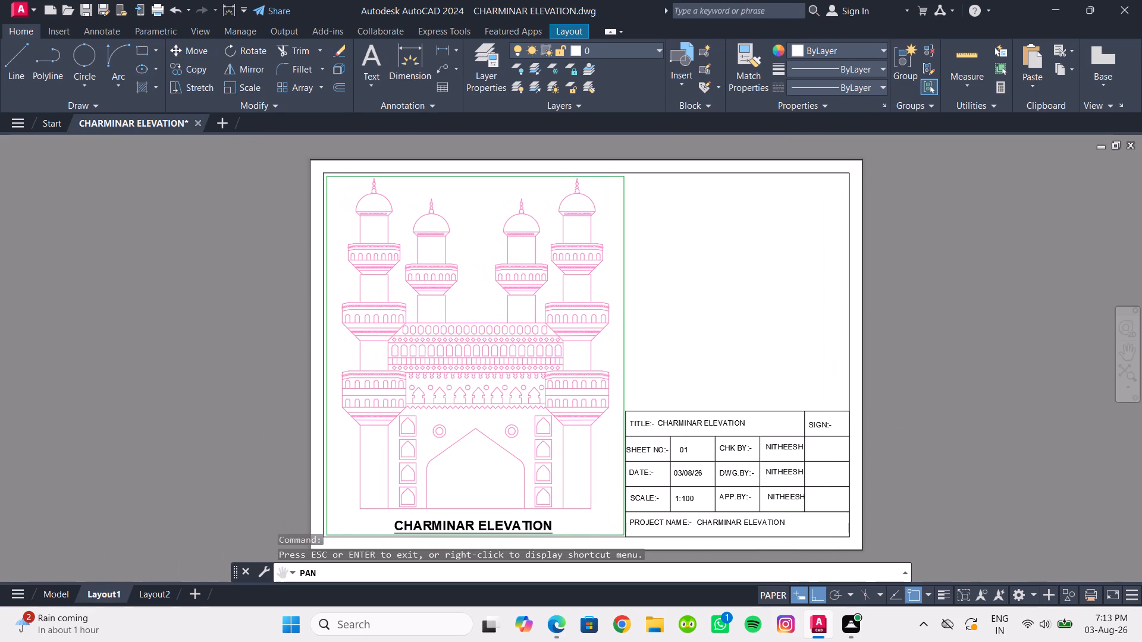
left_click_drag(928, 436, 928, 435)
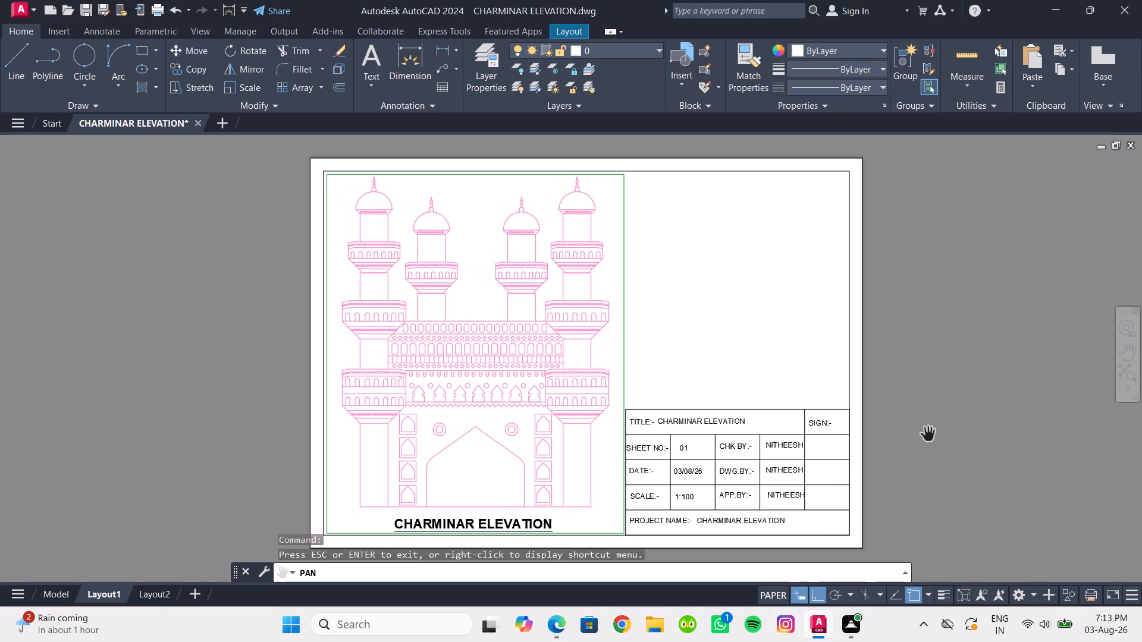
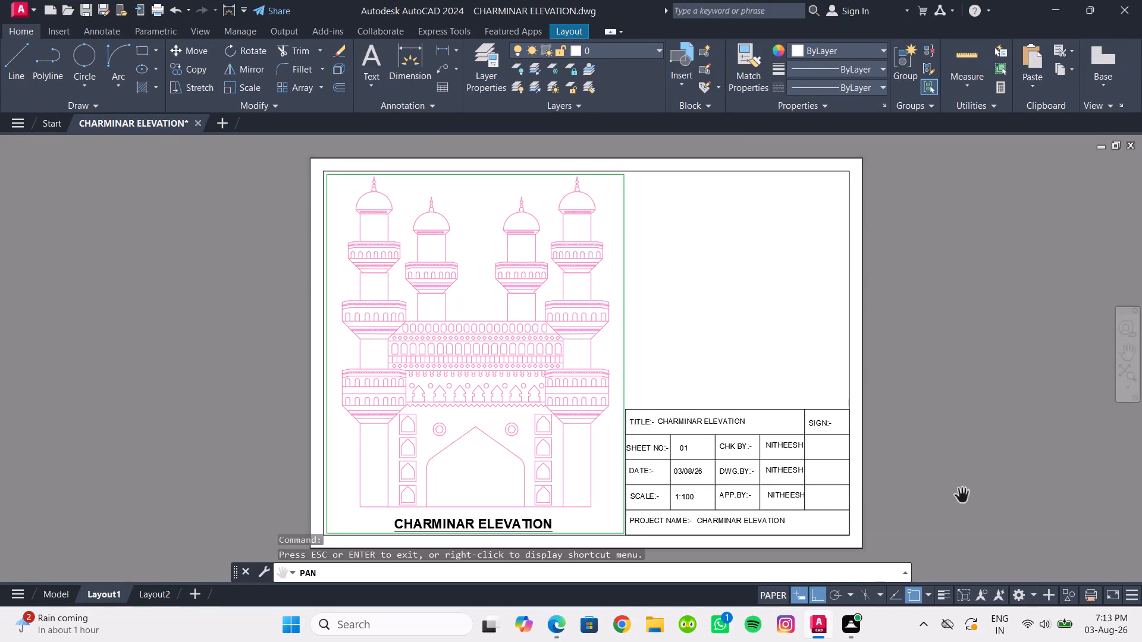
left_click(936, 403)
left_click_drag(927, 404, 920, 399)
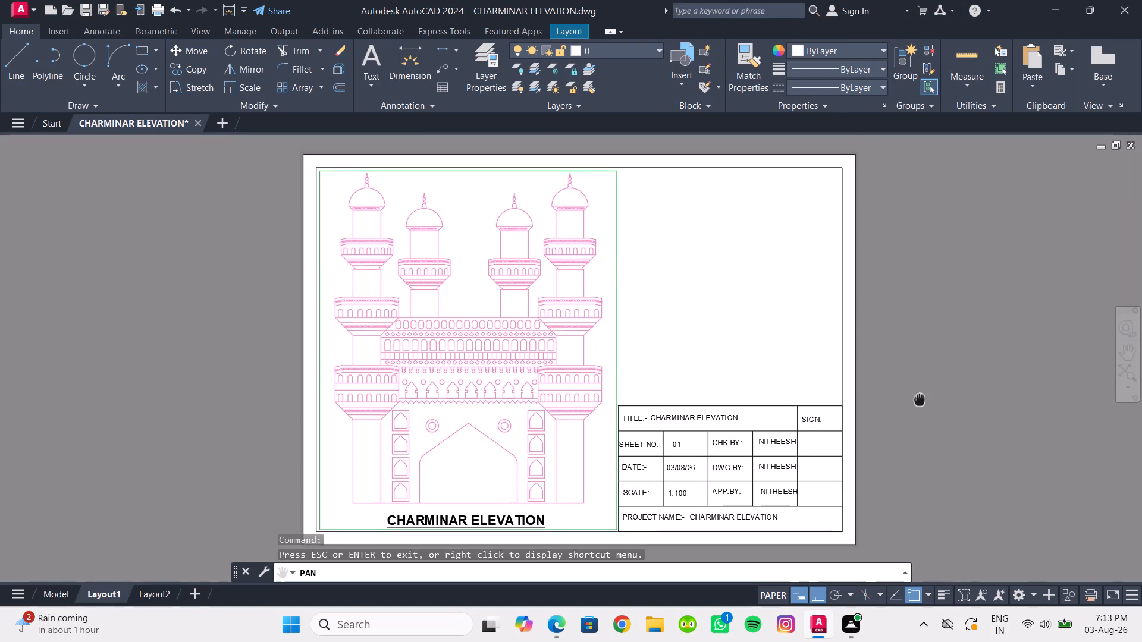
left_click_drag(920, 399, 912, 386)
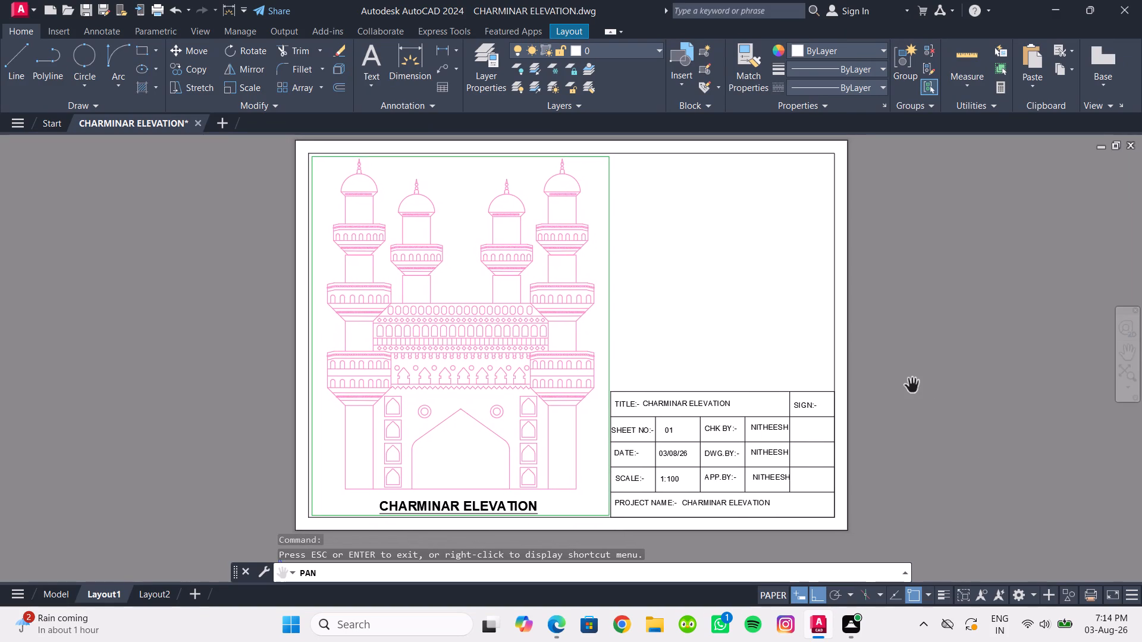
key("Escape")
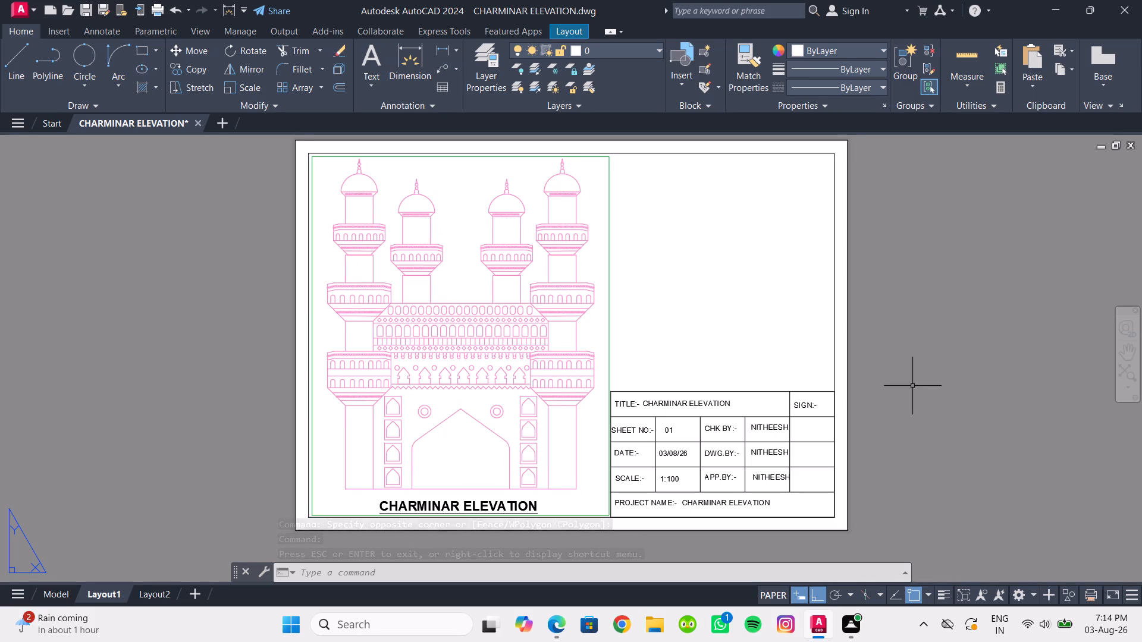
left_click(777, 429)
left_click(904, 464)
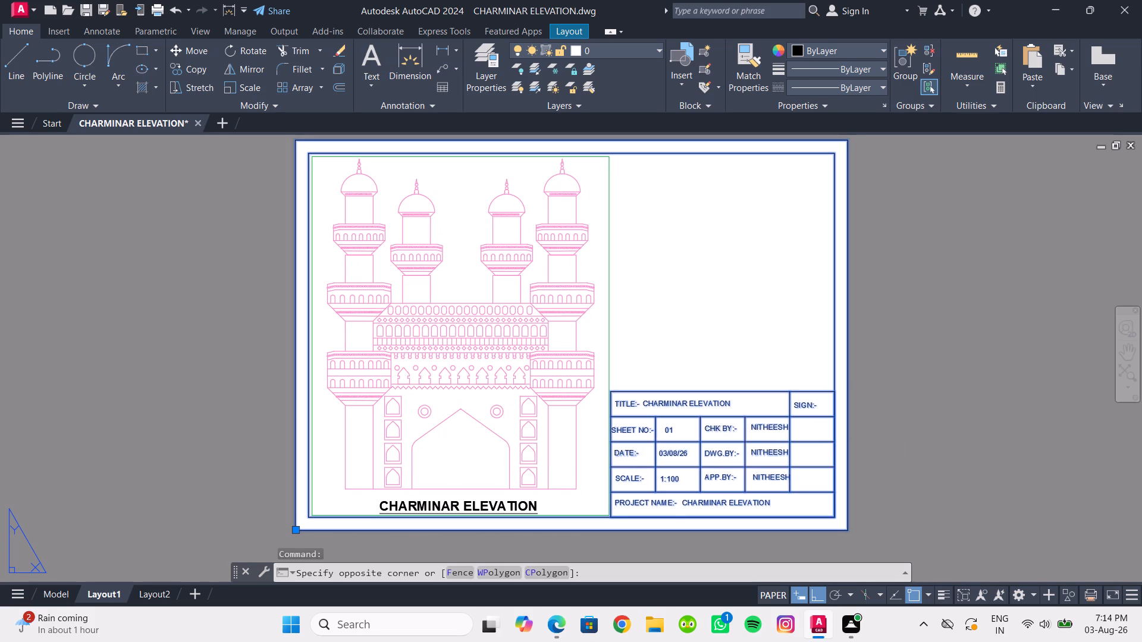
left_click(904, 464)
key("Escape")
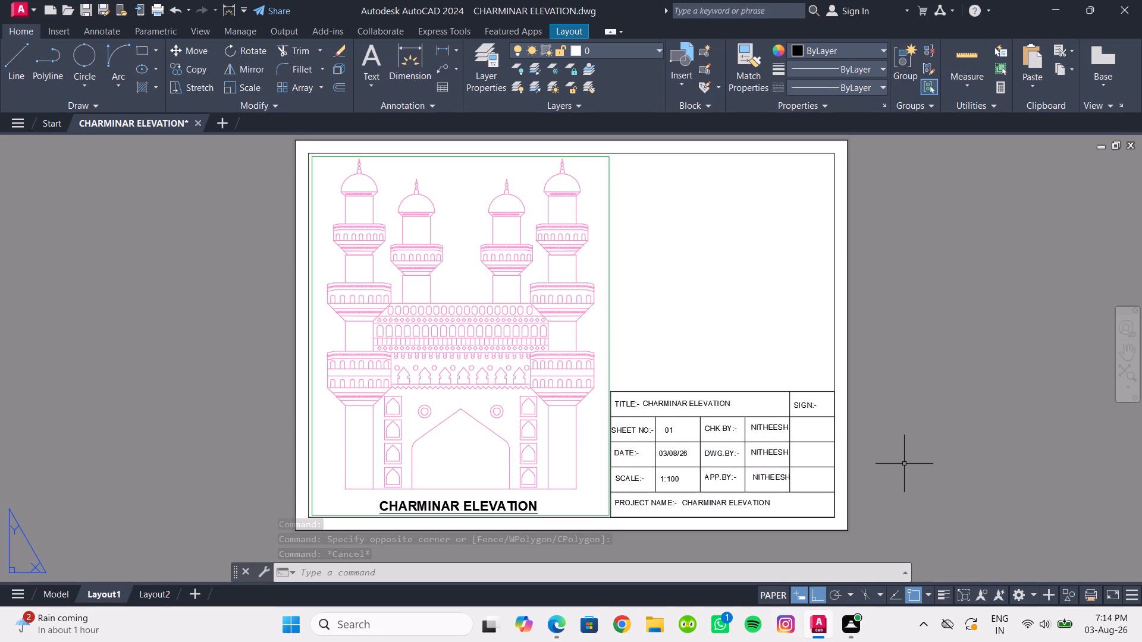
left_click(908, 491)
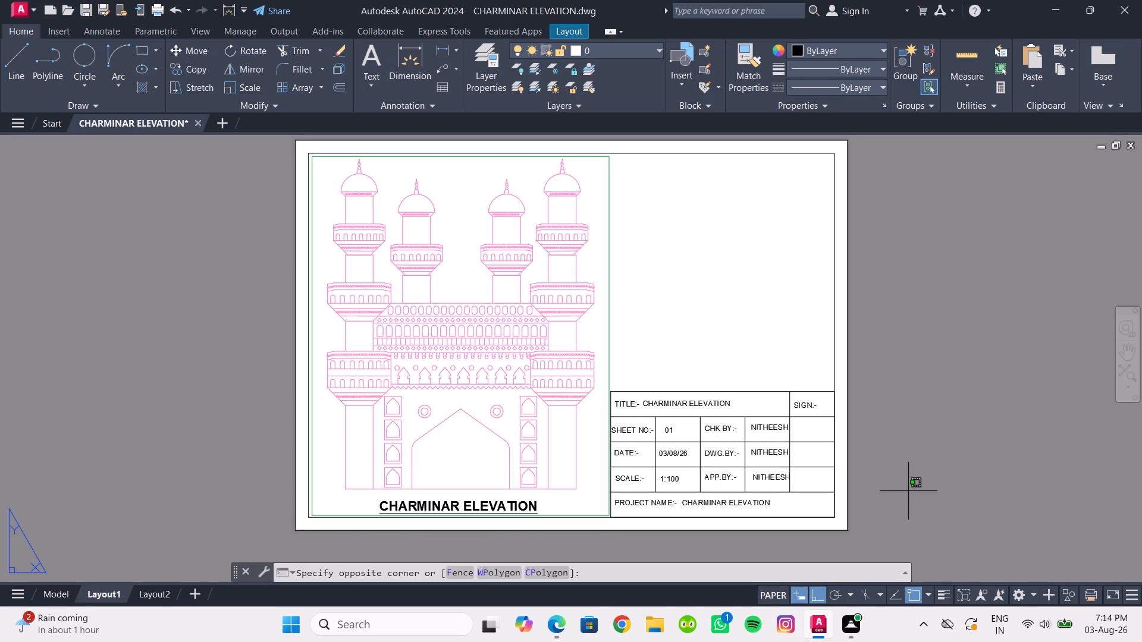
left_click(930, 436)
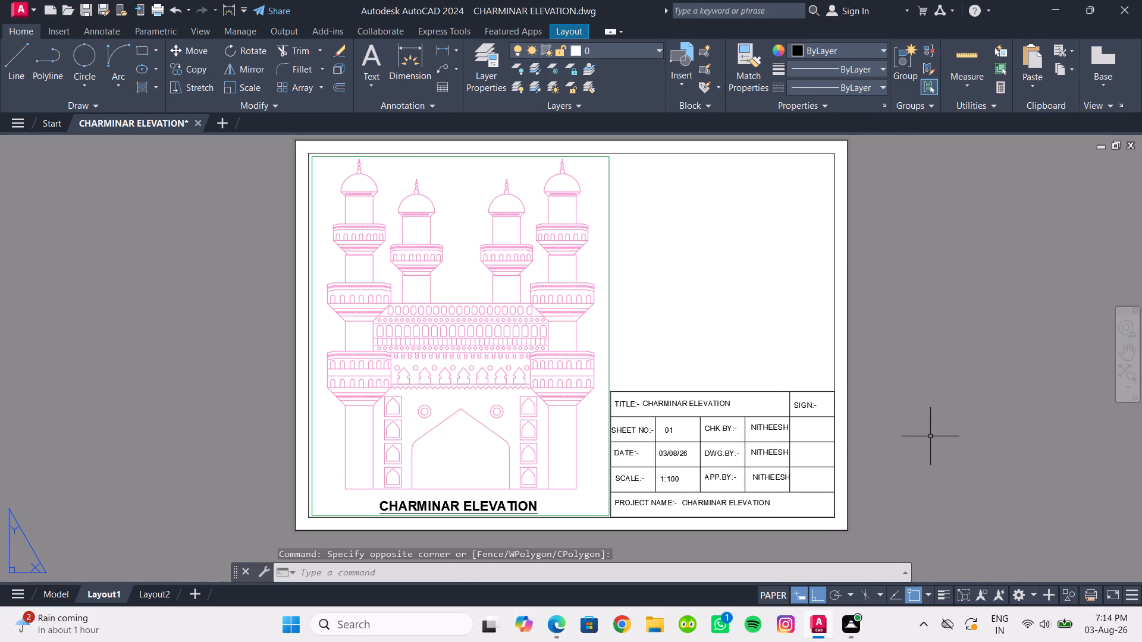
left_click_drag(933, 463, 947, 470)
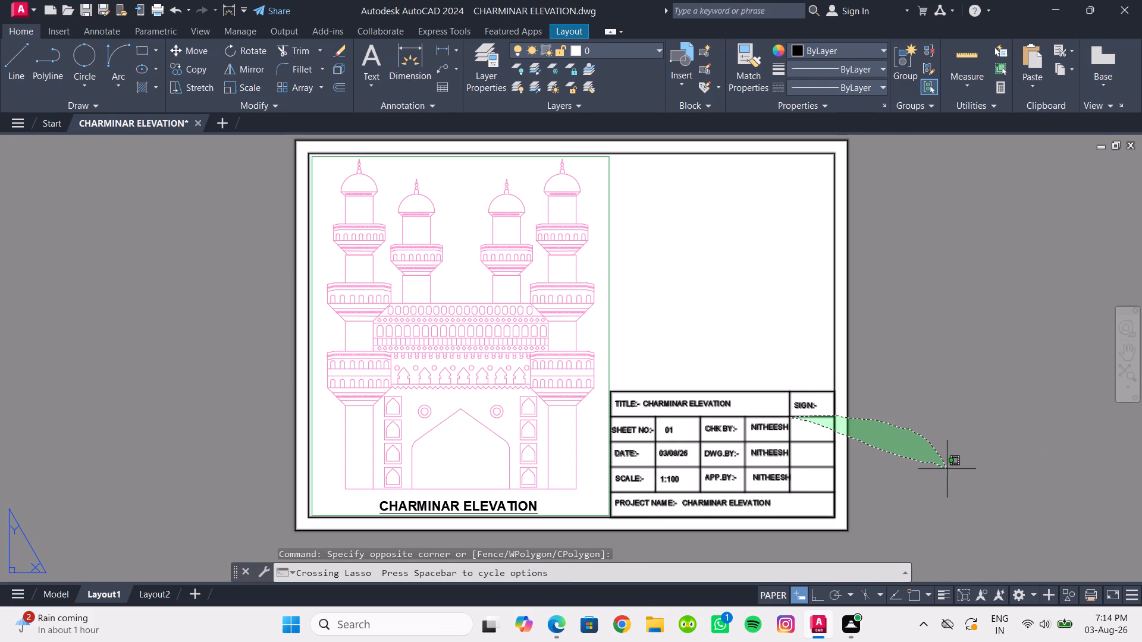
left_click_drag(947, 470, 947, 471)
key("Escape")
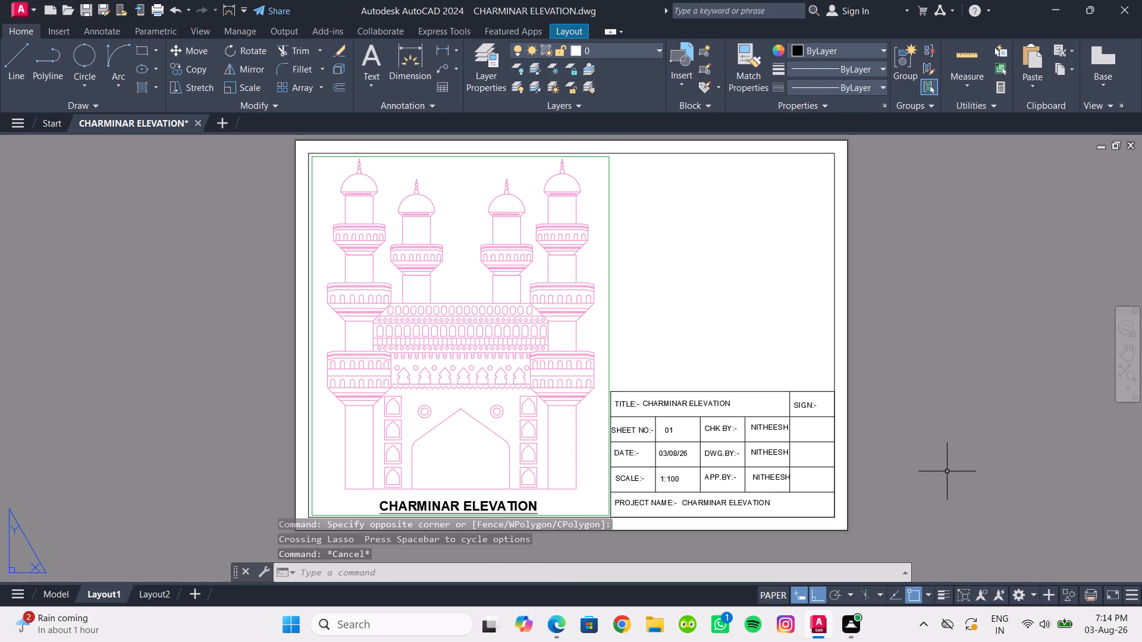
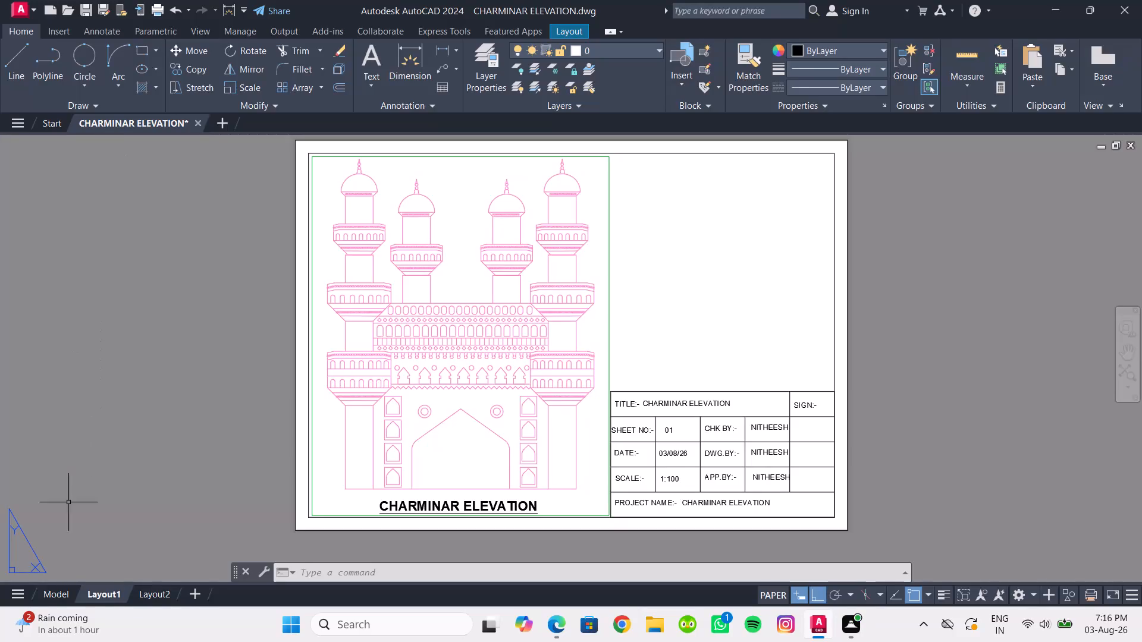
Return to model space and save the Charminar elevation drawing.
left_click(53, 593)
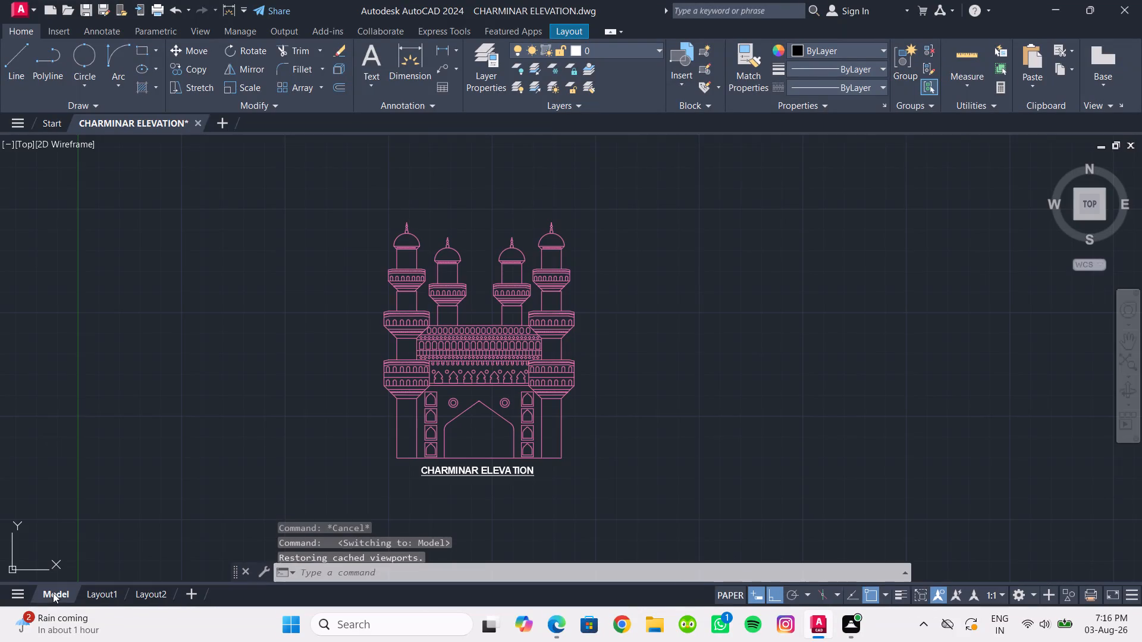
left_click(84, 9)
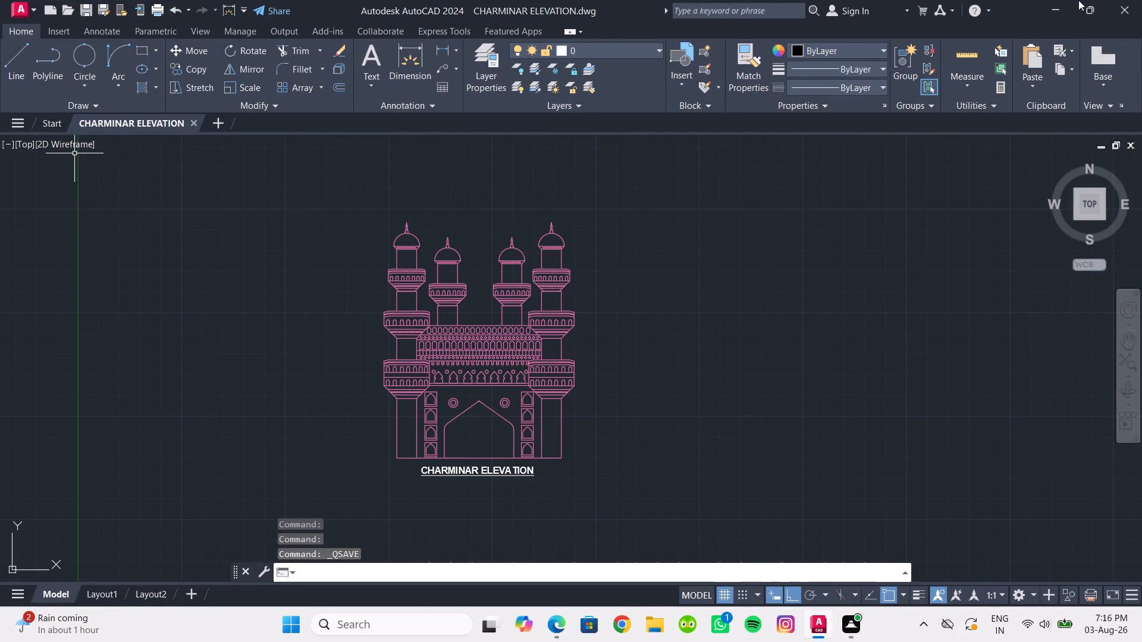